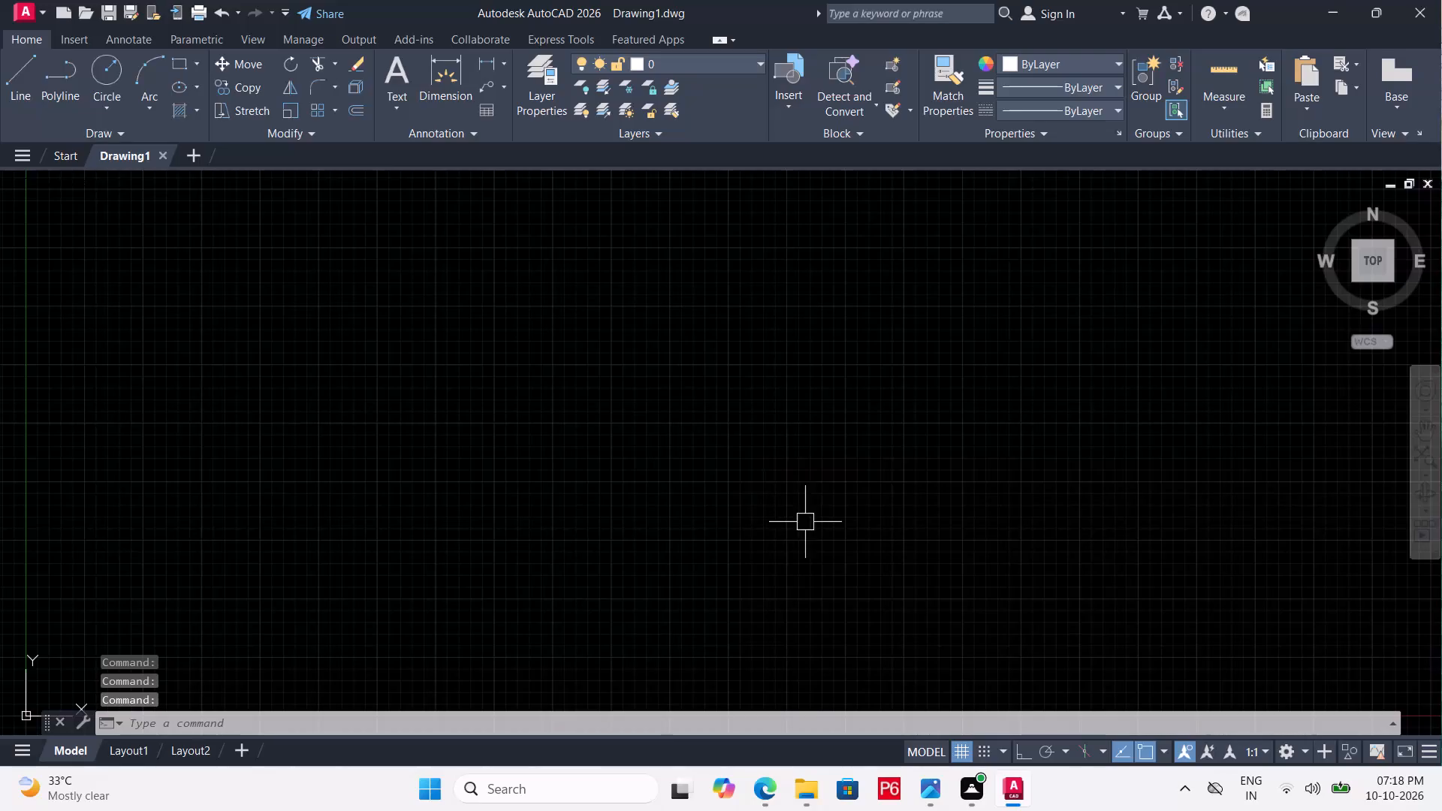
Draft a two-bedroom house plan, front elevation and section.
Arrange the blank drawing and the DRAWING 8.jpeg floor plan side by side, giving the drawing window the larger share.
click(937, 791)
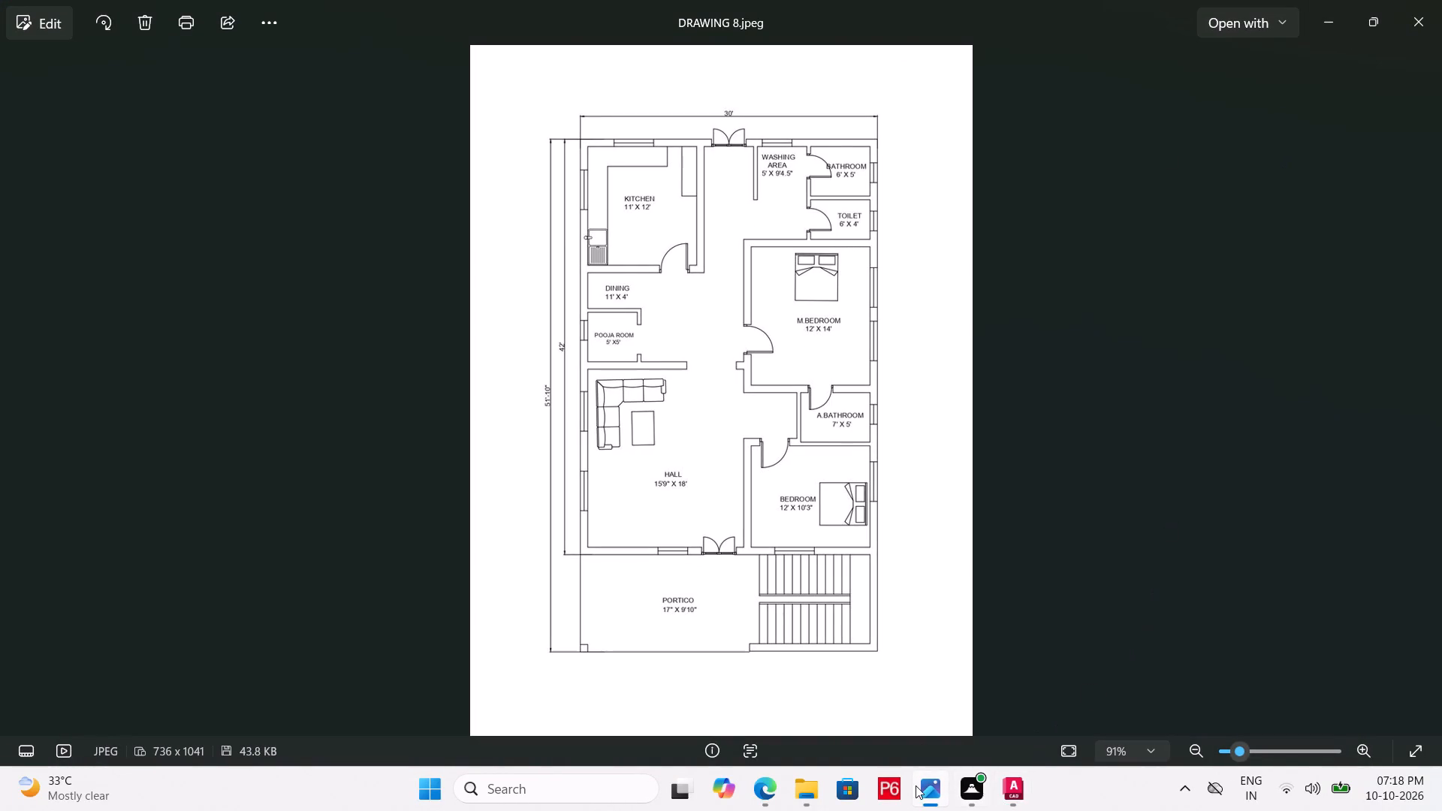
click(1013, 800)
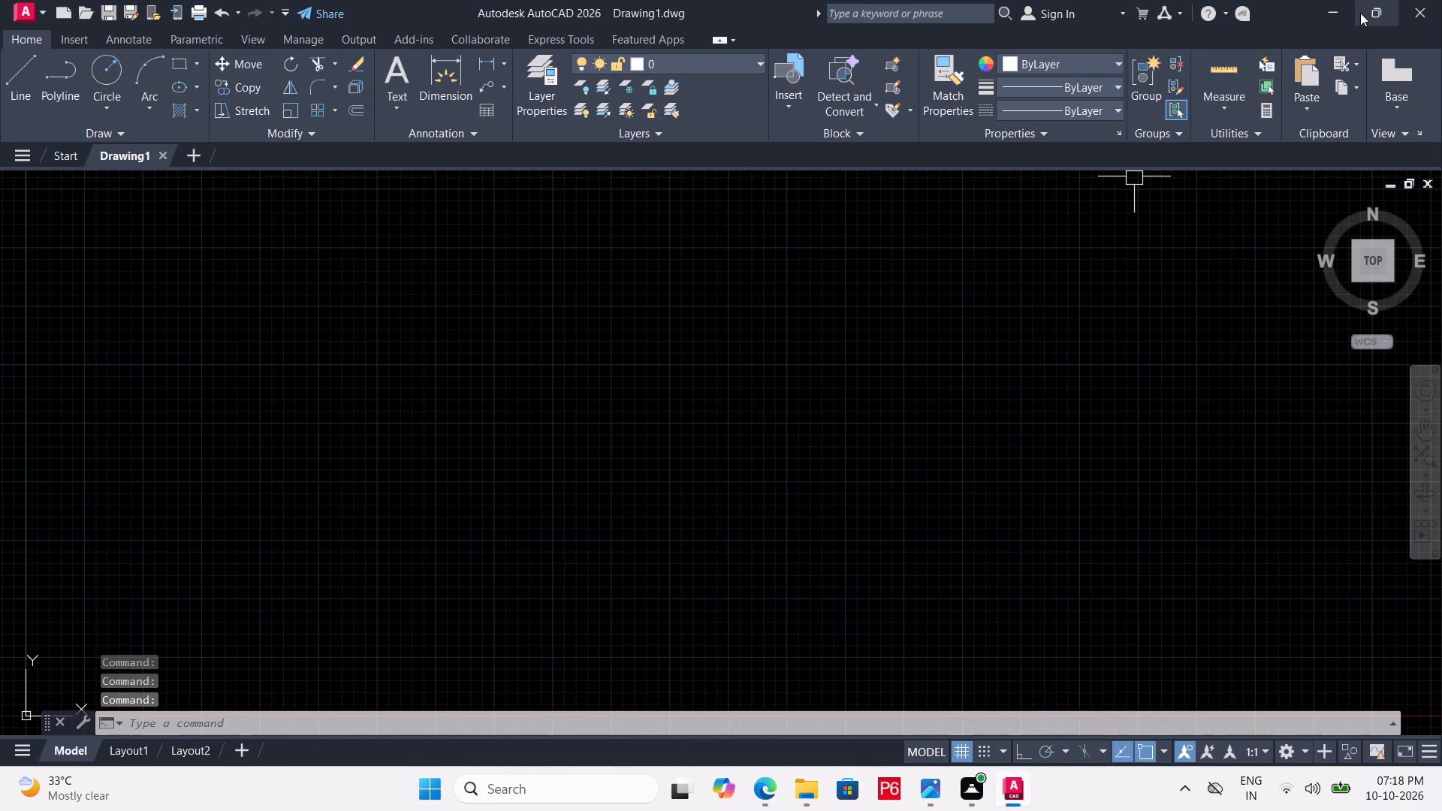
click(1278, 56)
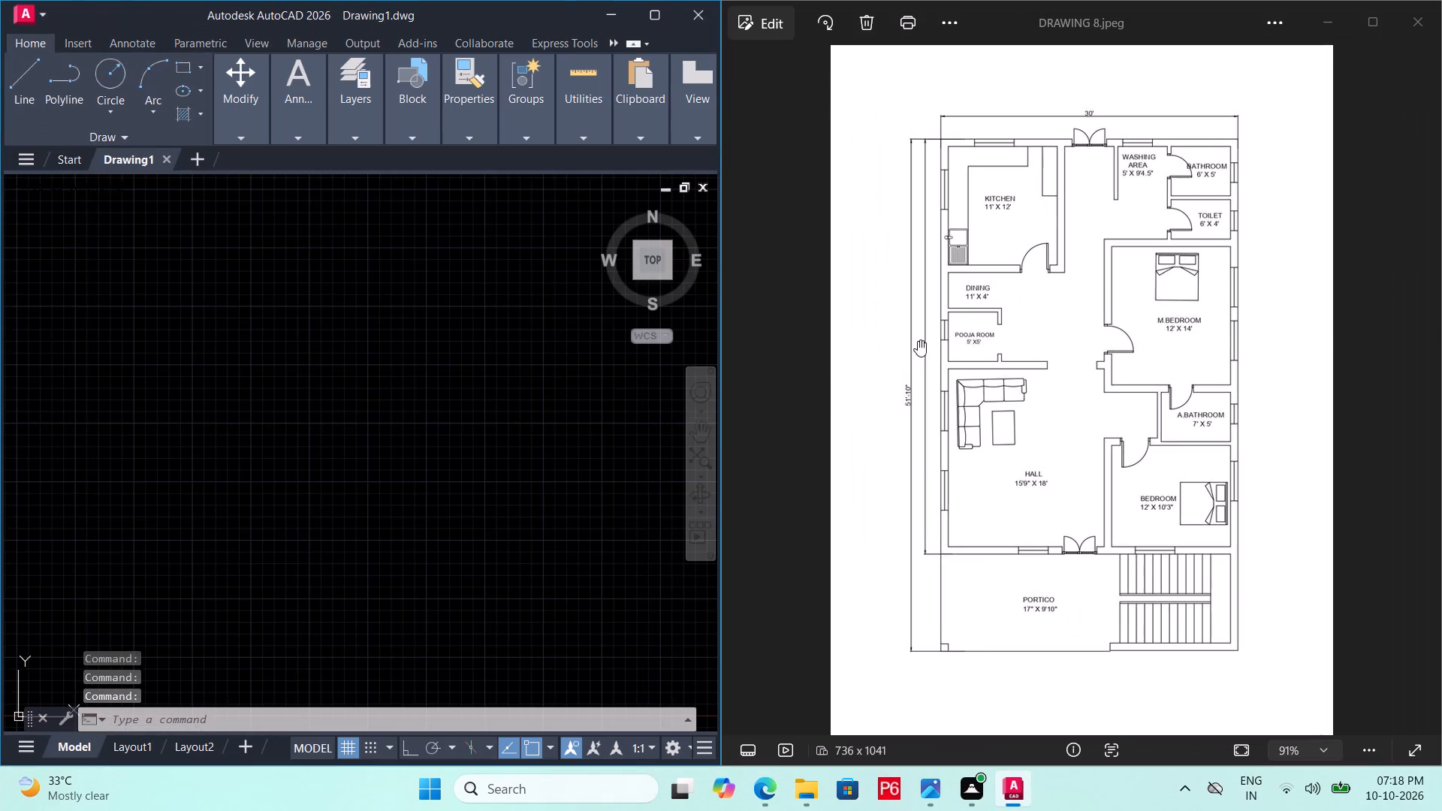
click(719, 312)
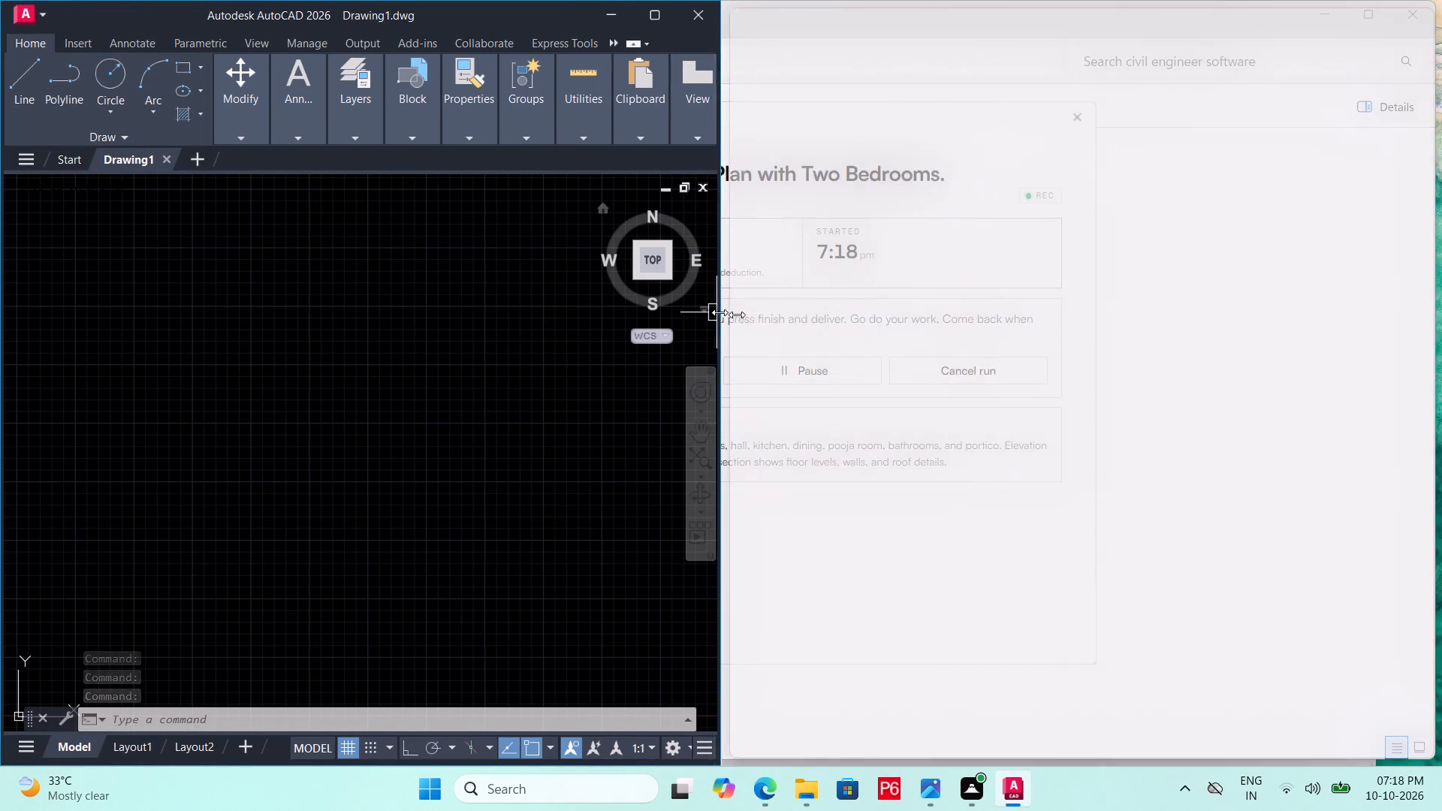
drag(791, 317, 839, 317)
drag(910, 317, 1056, 320)
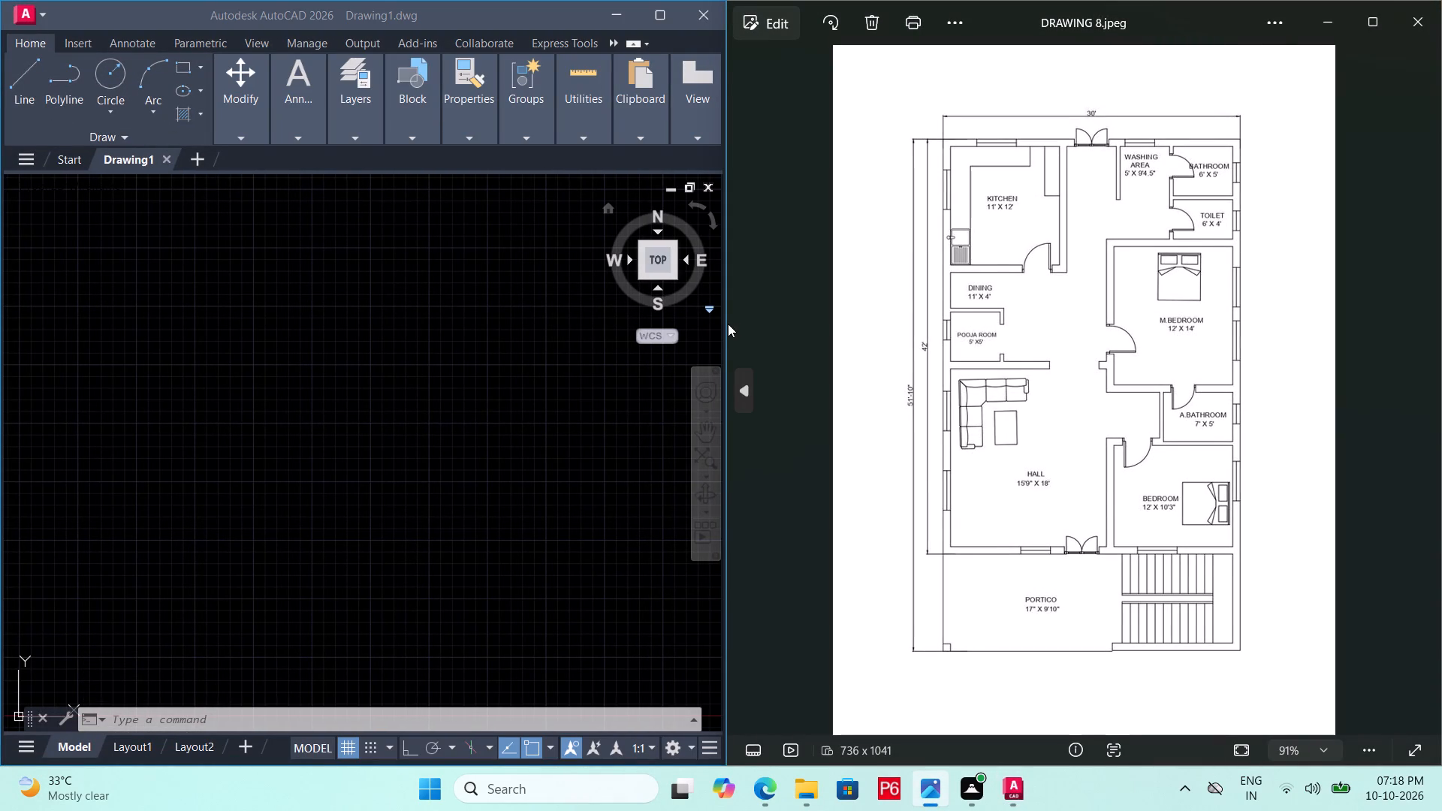
drag(723, 324, 1033, 320)
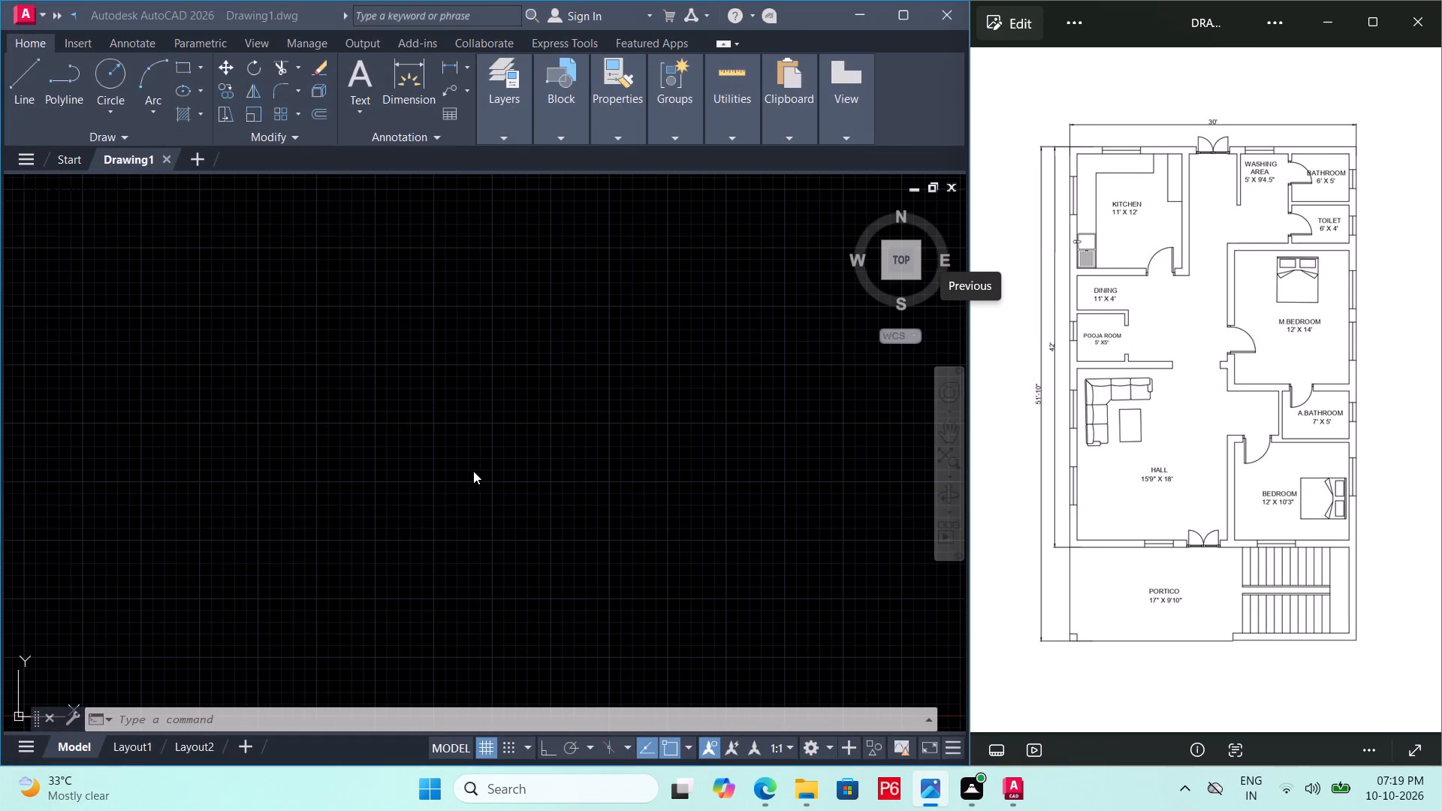
click(416, 472)
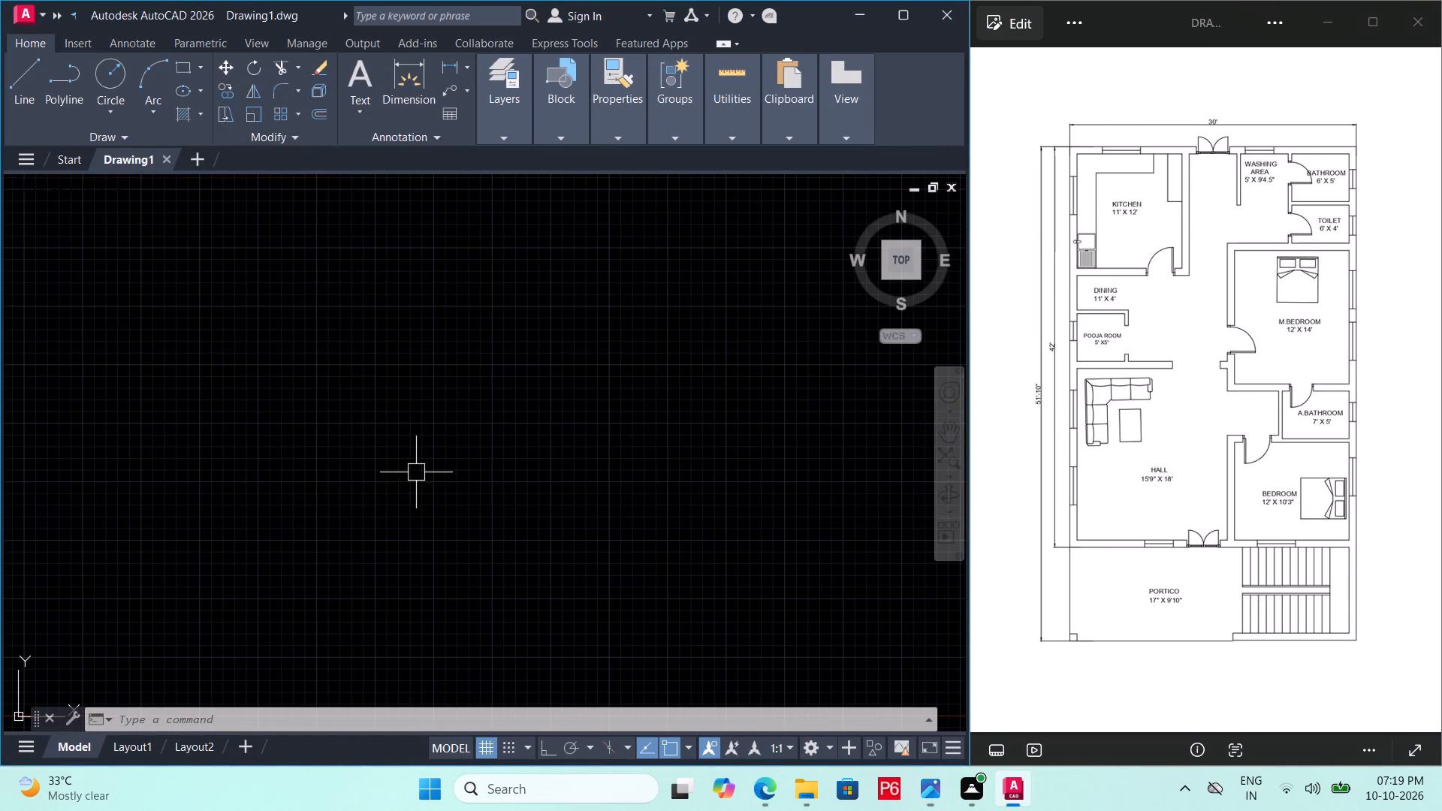
Save the drawing as DRAWING 8 in the cad folder on the Desktop.
click(523, 433)
key(ctrl+s)
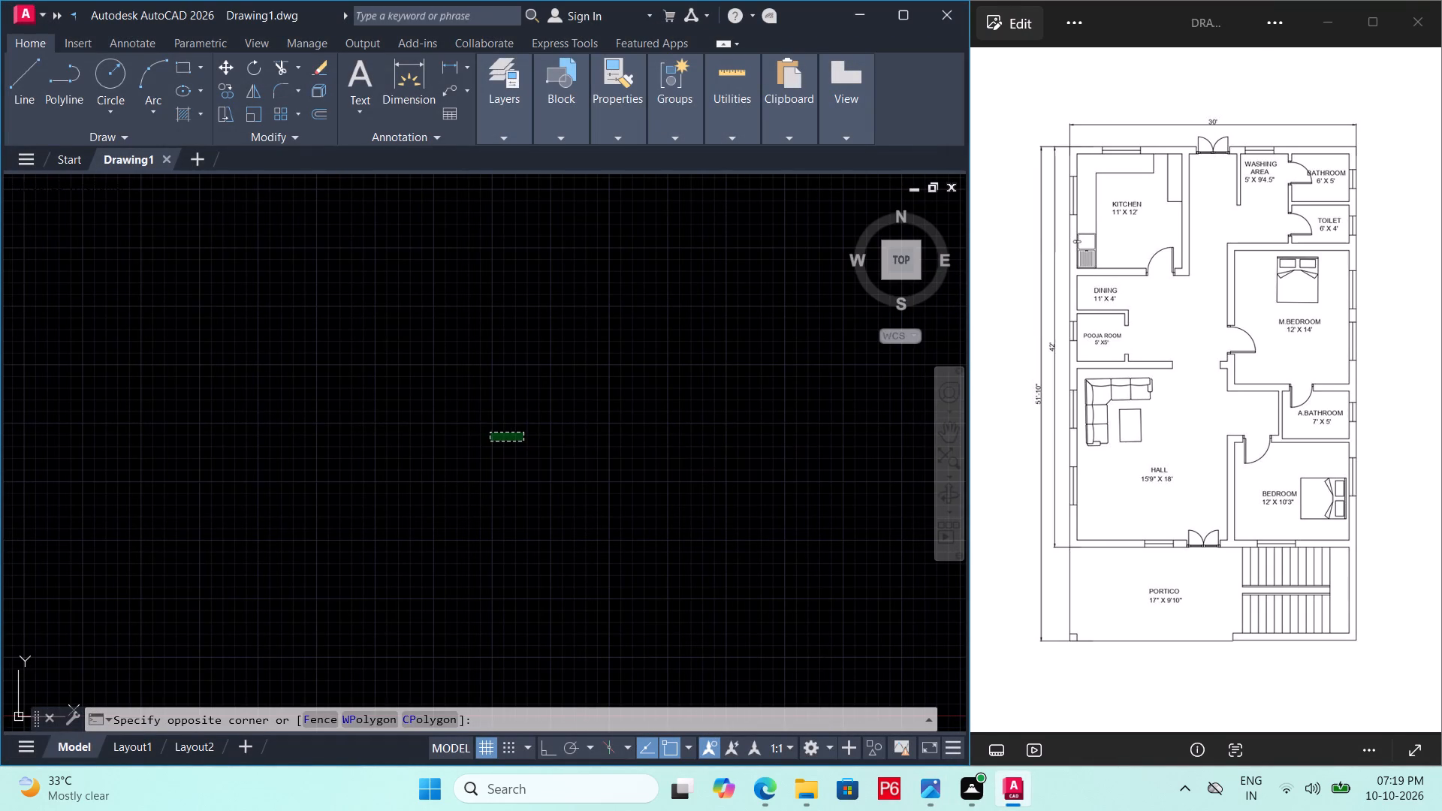
key(BackSpace)
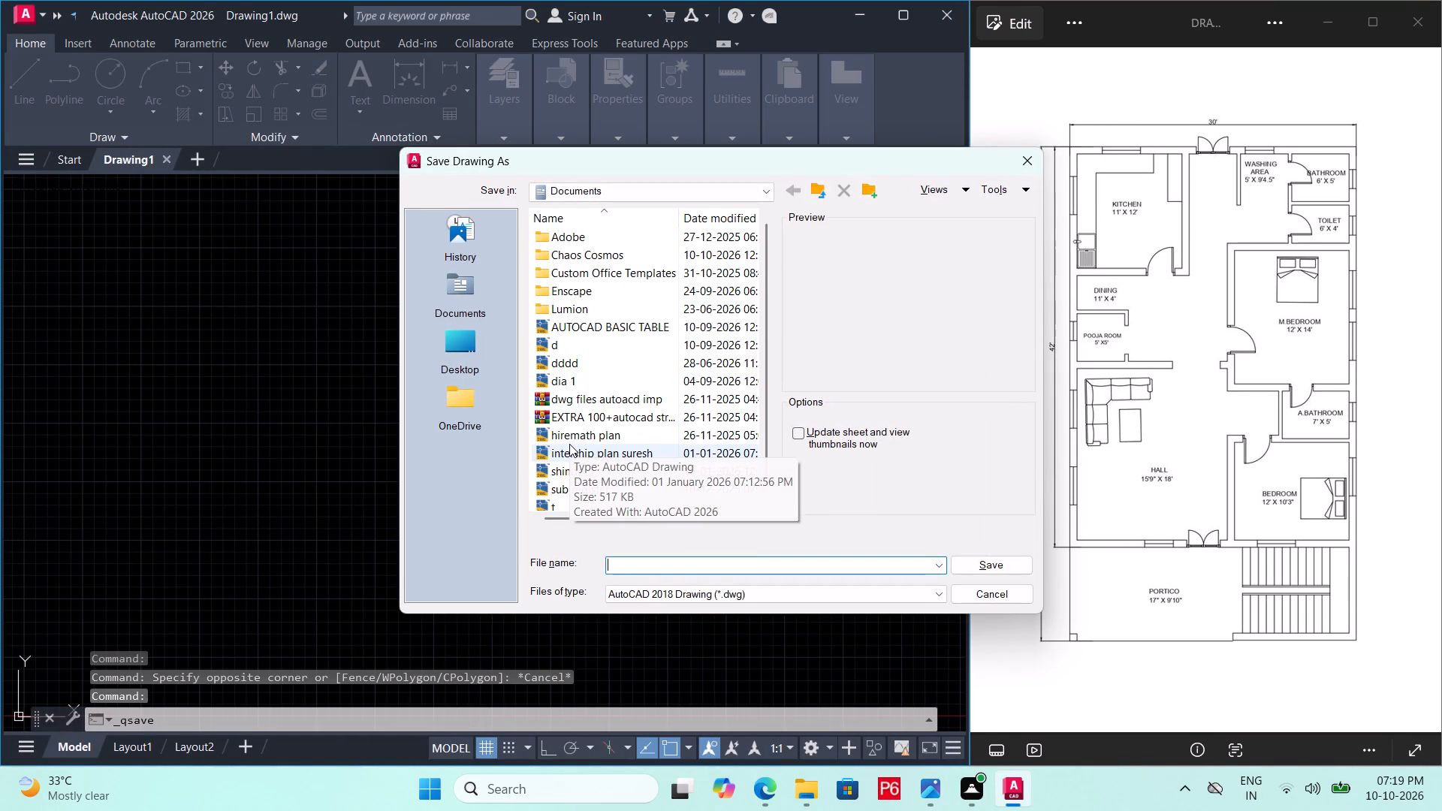
key(d)
text(RAWING)
key(space)
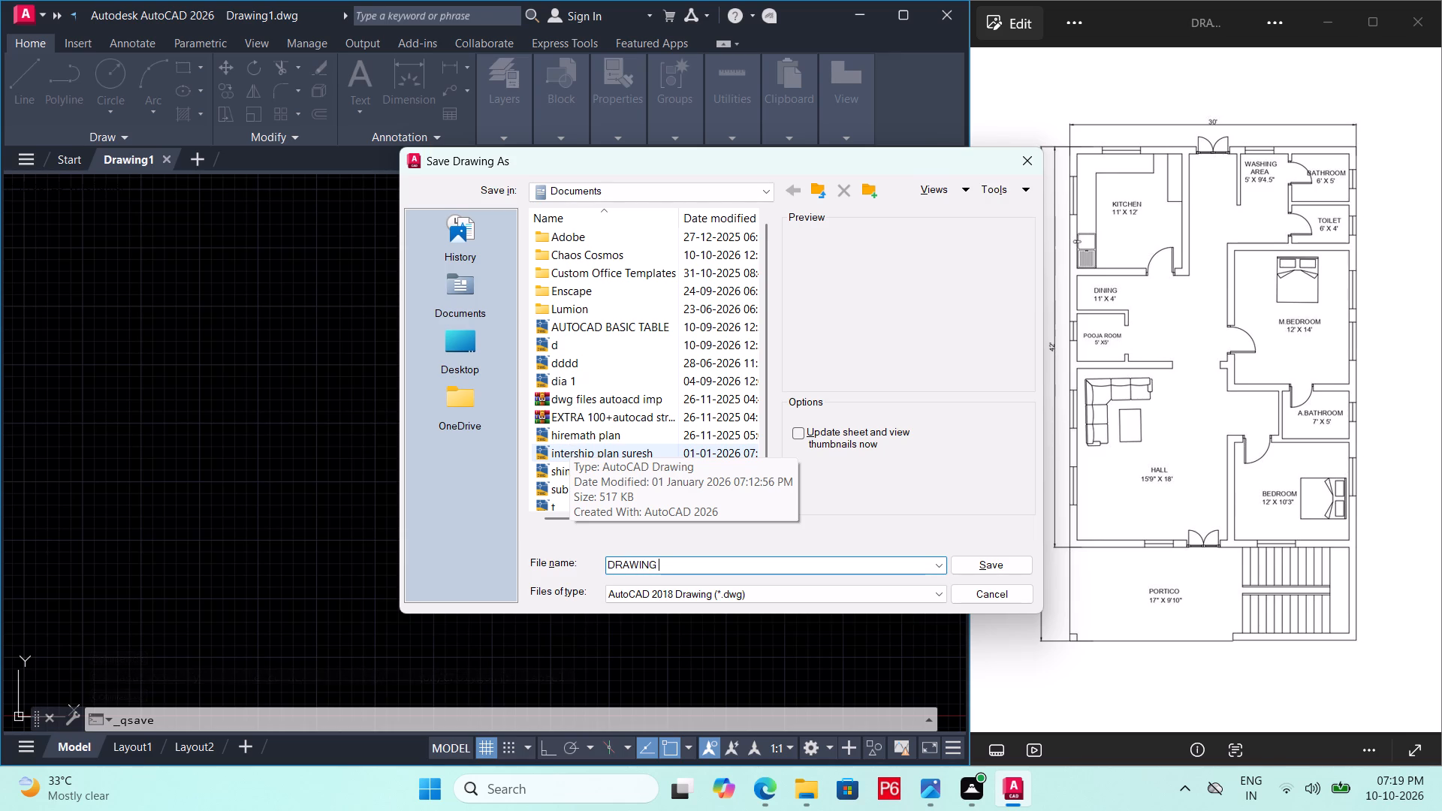
key(8)
click(463, 342)
scroll(648, 390, down, 4)
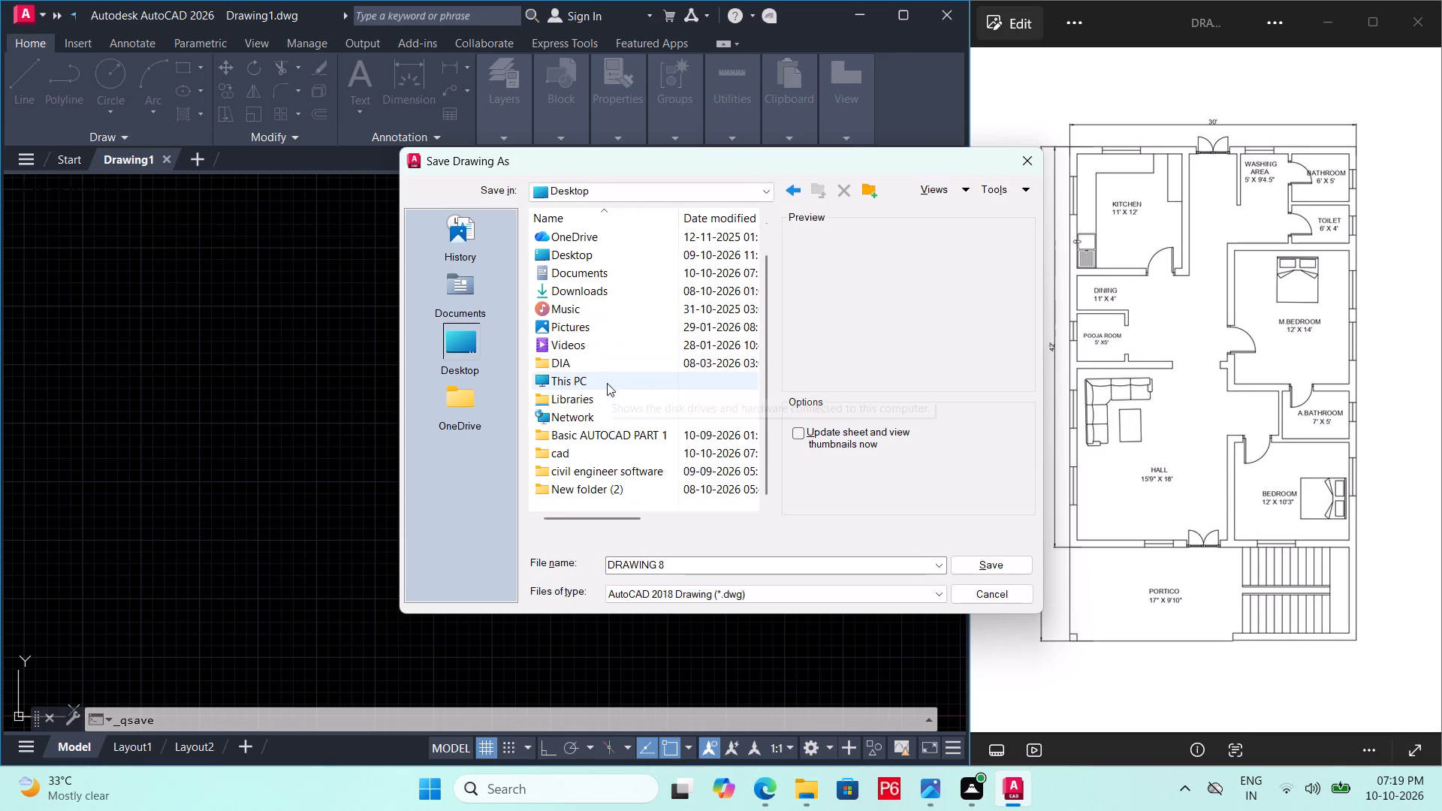
double_click(575, 449)
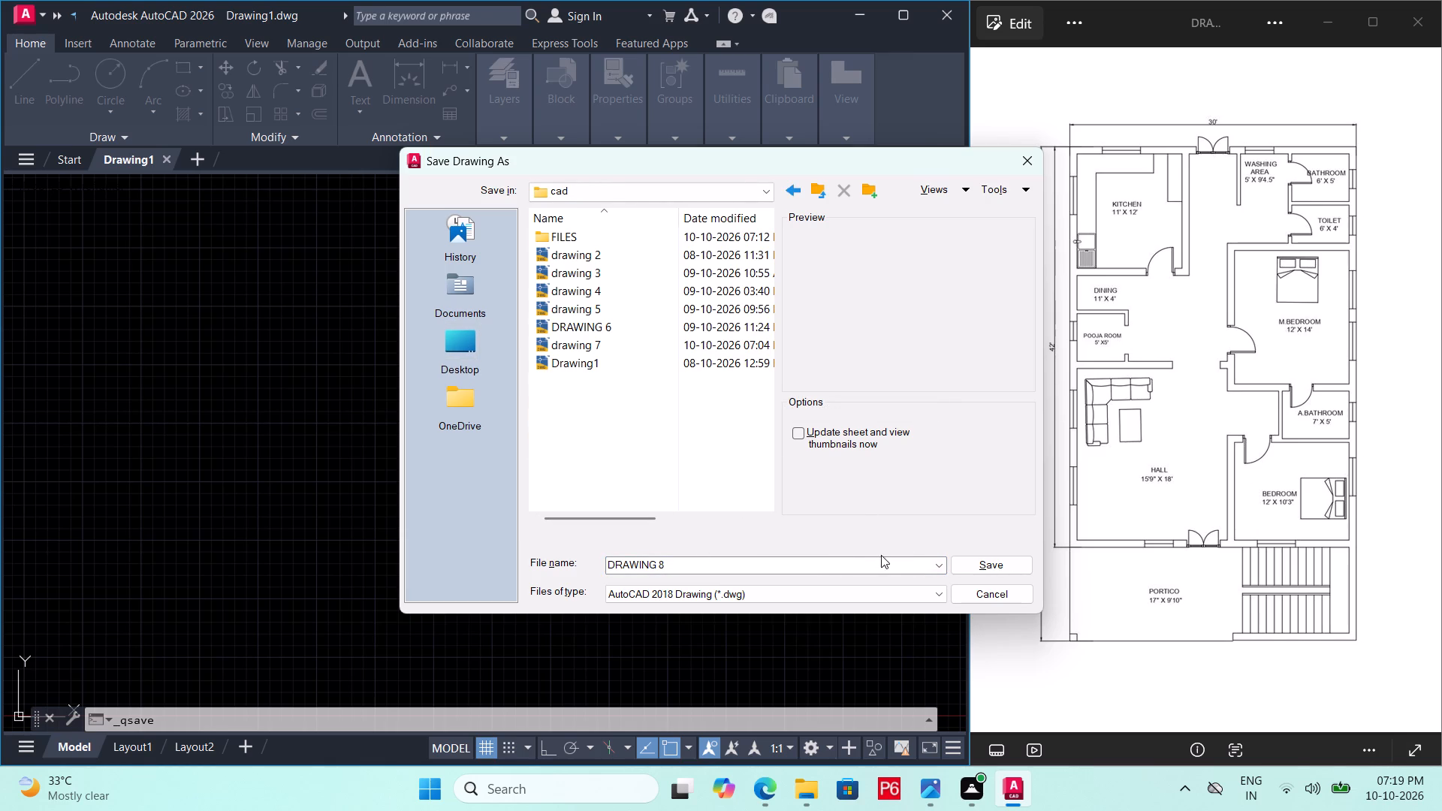
click(994, 568)
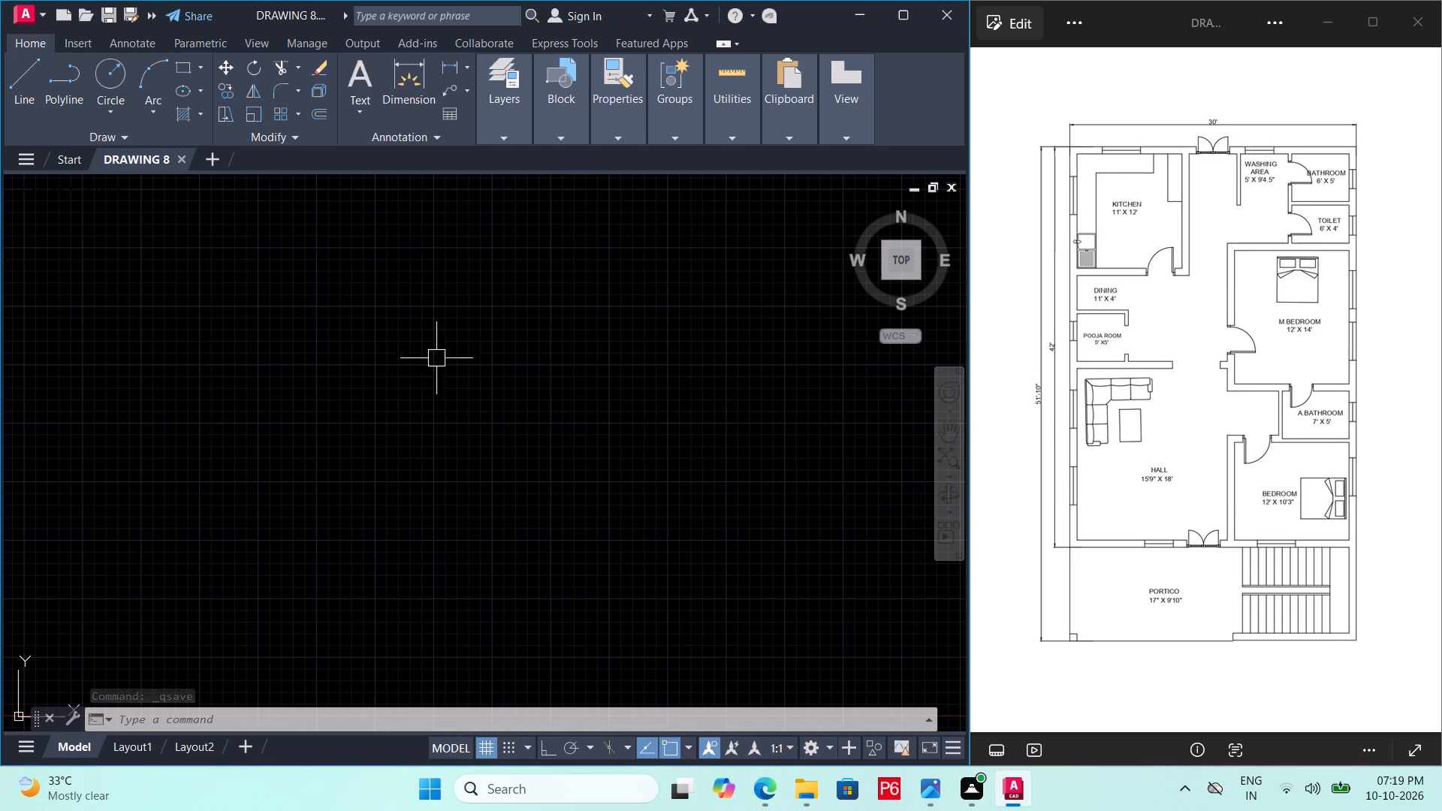
Set the drawing's length units to Engineering with 0'-0.0" precision and save the file.
scroll(439, 365, down, 1)
text(UN)
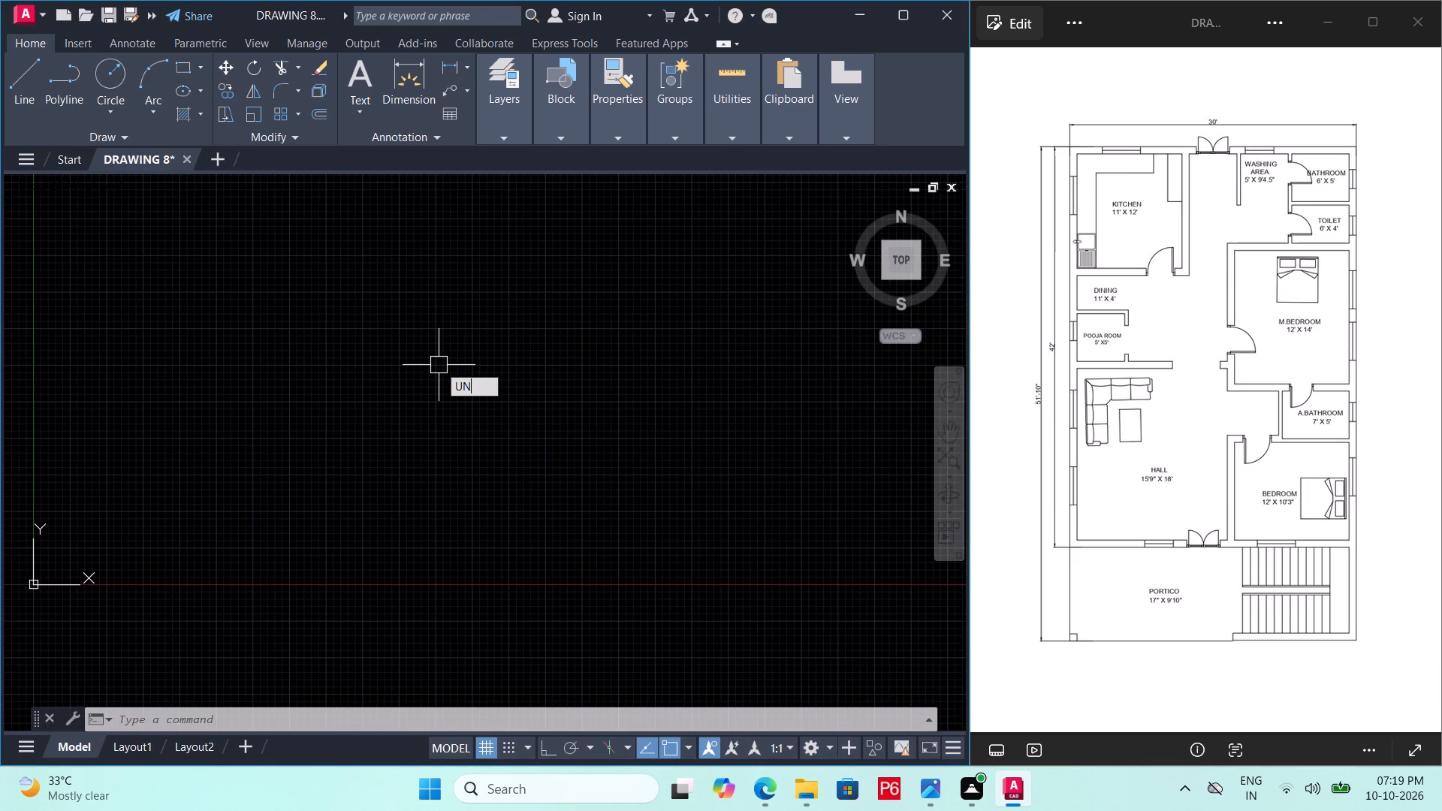
key(space)
click(680, 264)
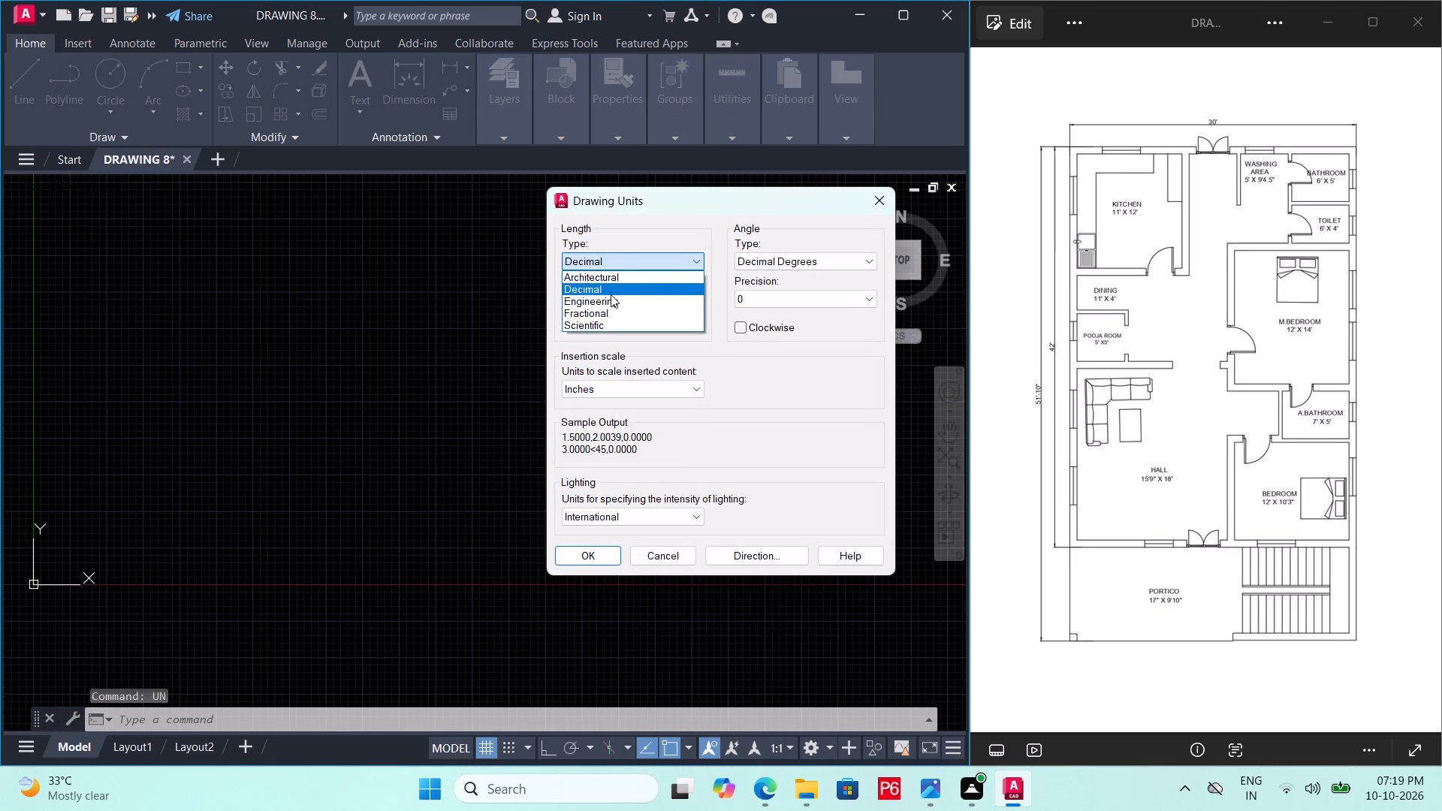
click(609, 302)
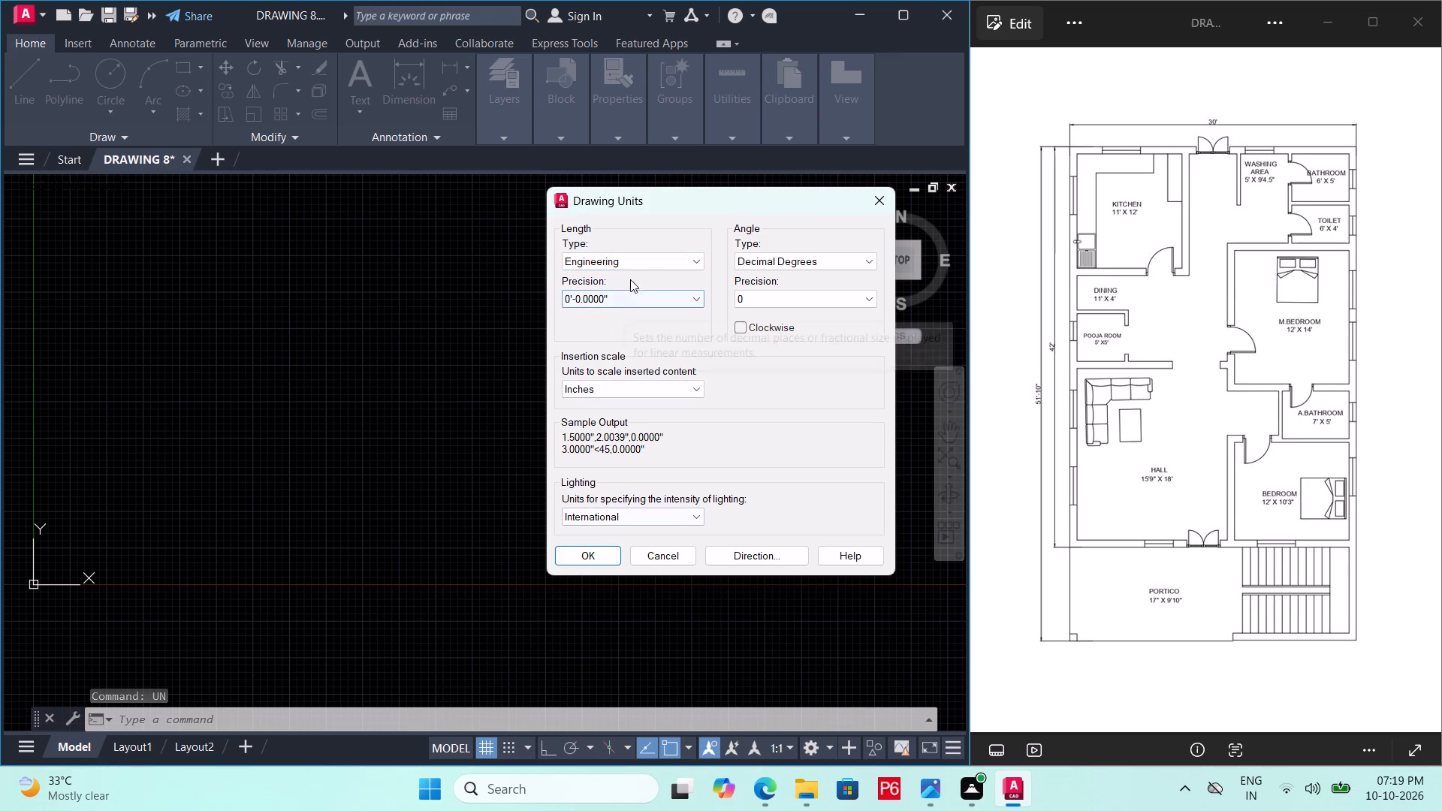
click(653, 305)
click(605, 325)
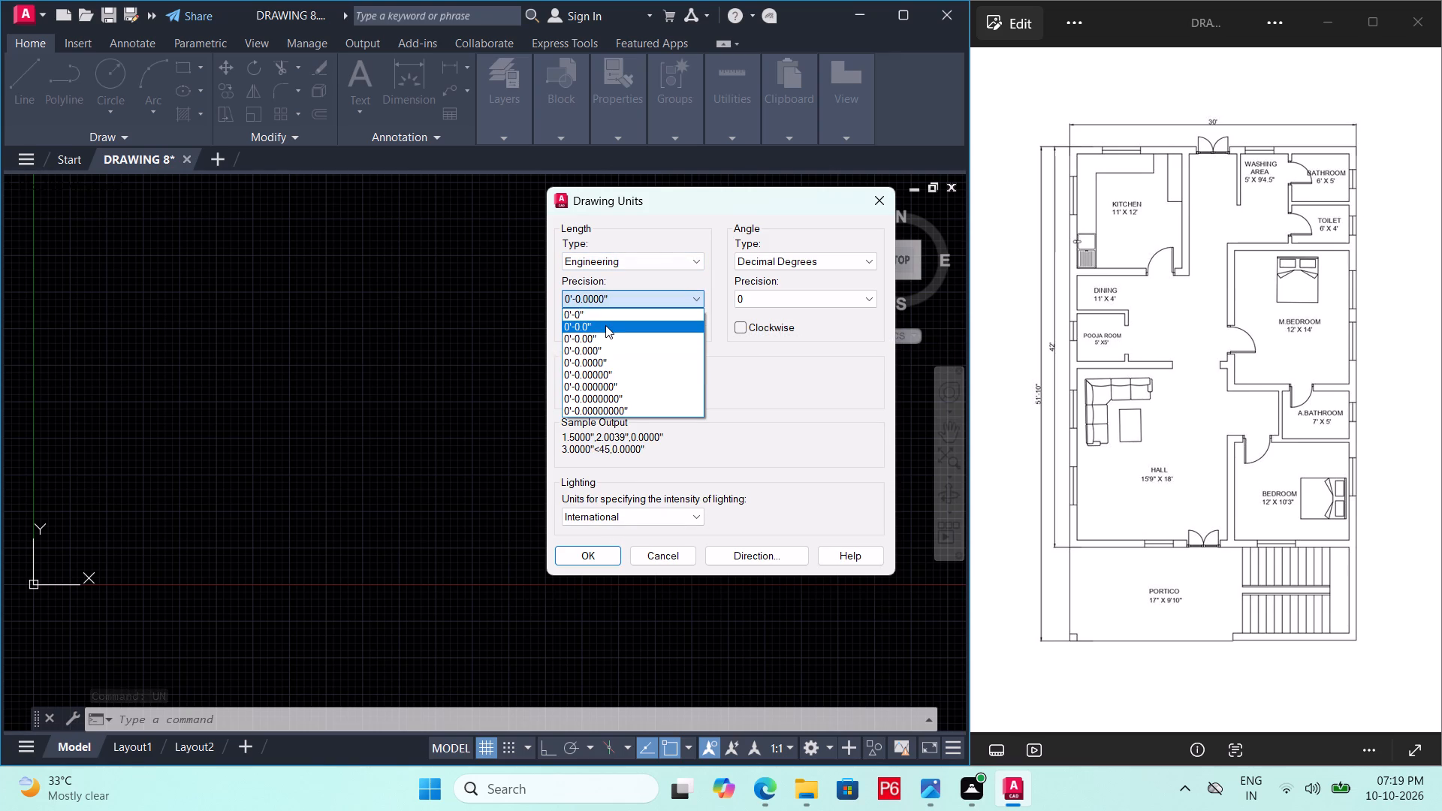
click(594, 552)
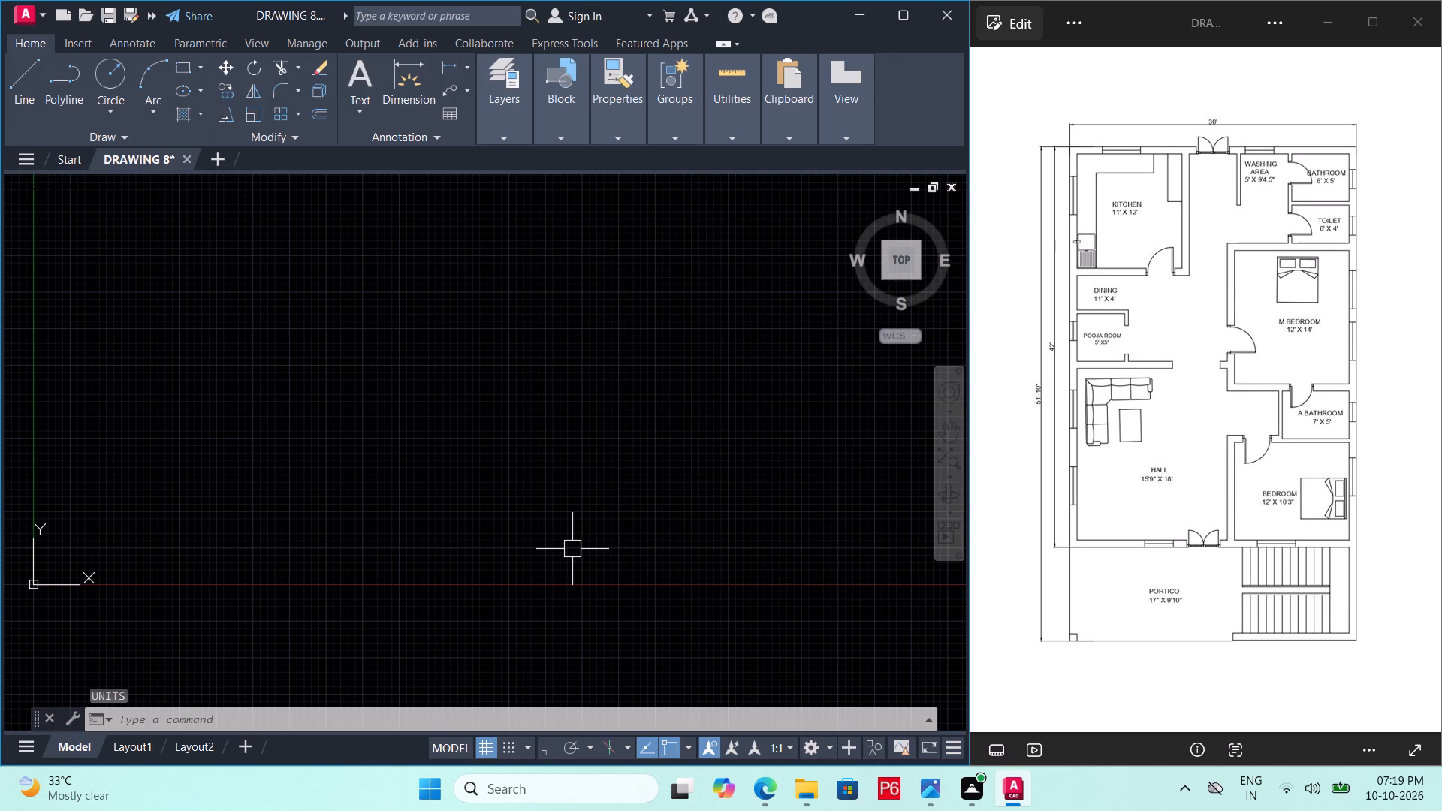
key(ctrl+s)
key(ctrl+s)
key(ctrl+s)
key(ctrl+s)
key(ctrl+s)
Set the Standard dimension style's primary units to Engineering with 0'-0.0" precision.
text(D)
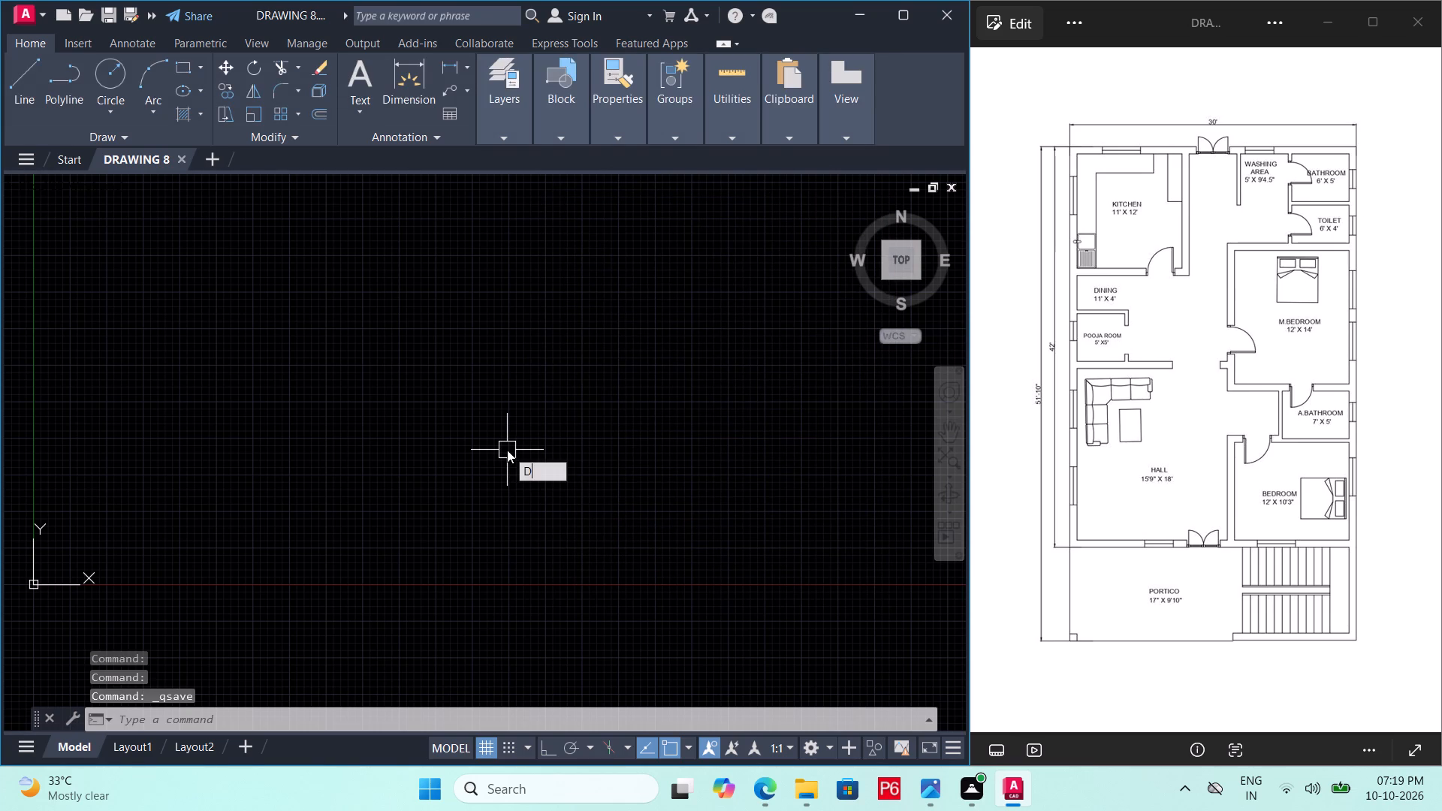
key(space)
click(915, 367)
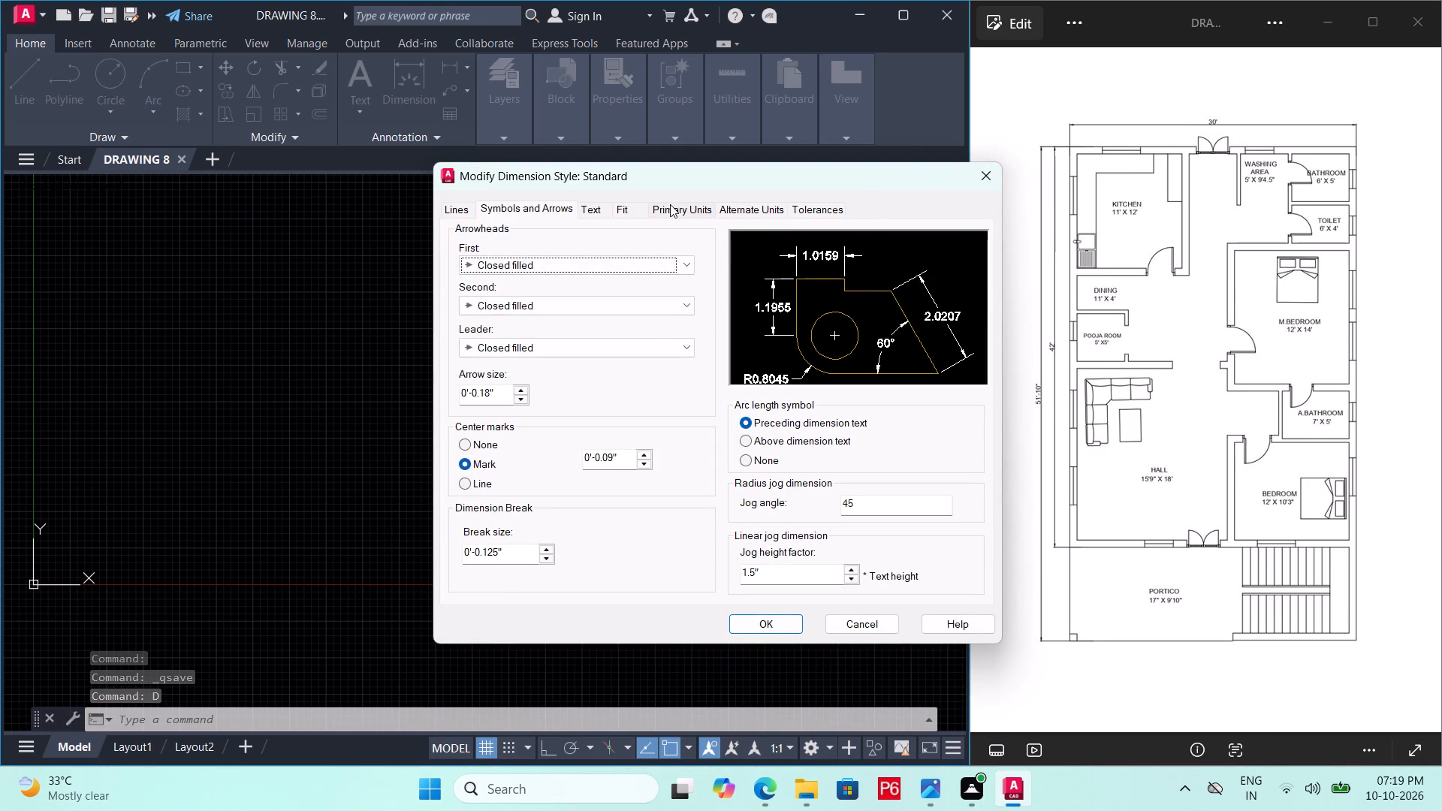
click(674, 207)
click(686, 245)
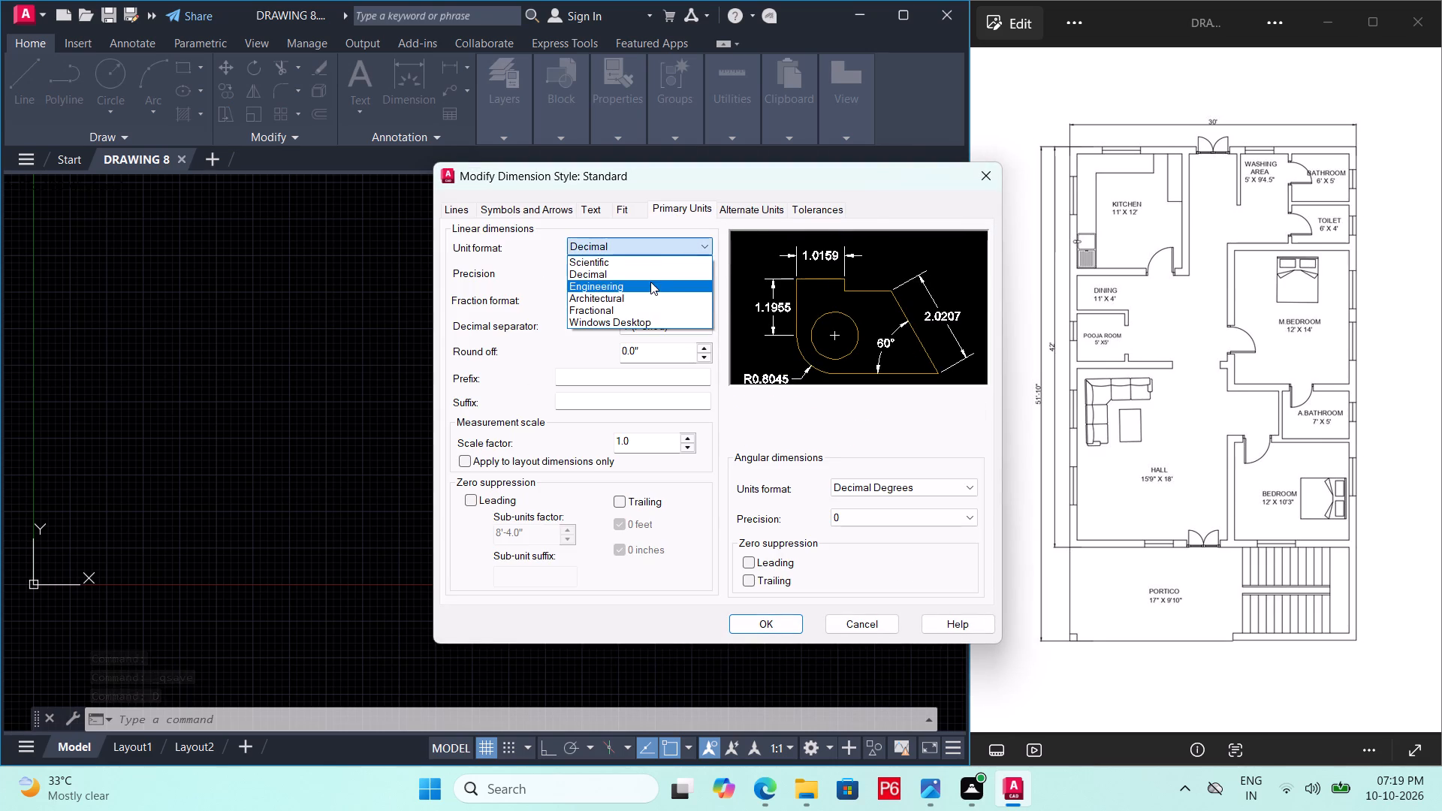
click(650, 282)
click(636, 278)
click(587, 300)
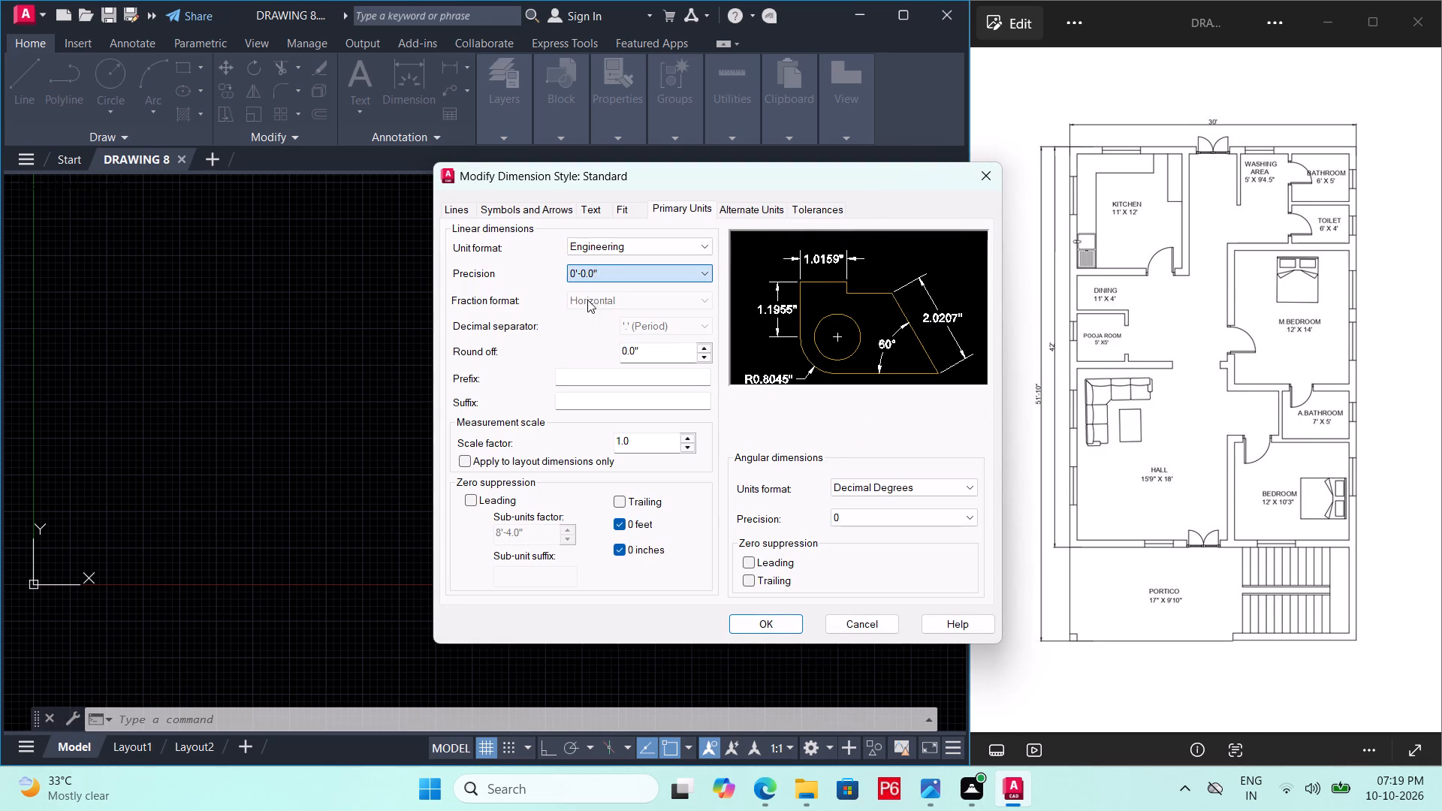
Set the Standard dimension style's arrow size to 6".
click(509, 205)
click(494, 395)
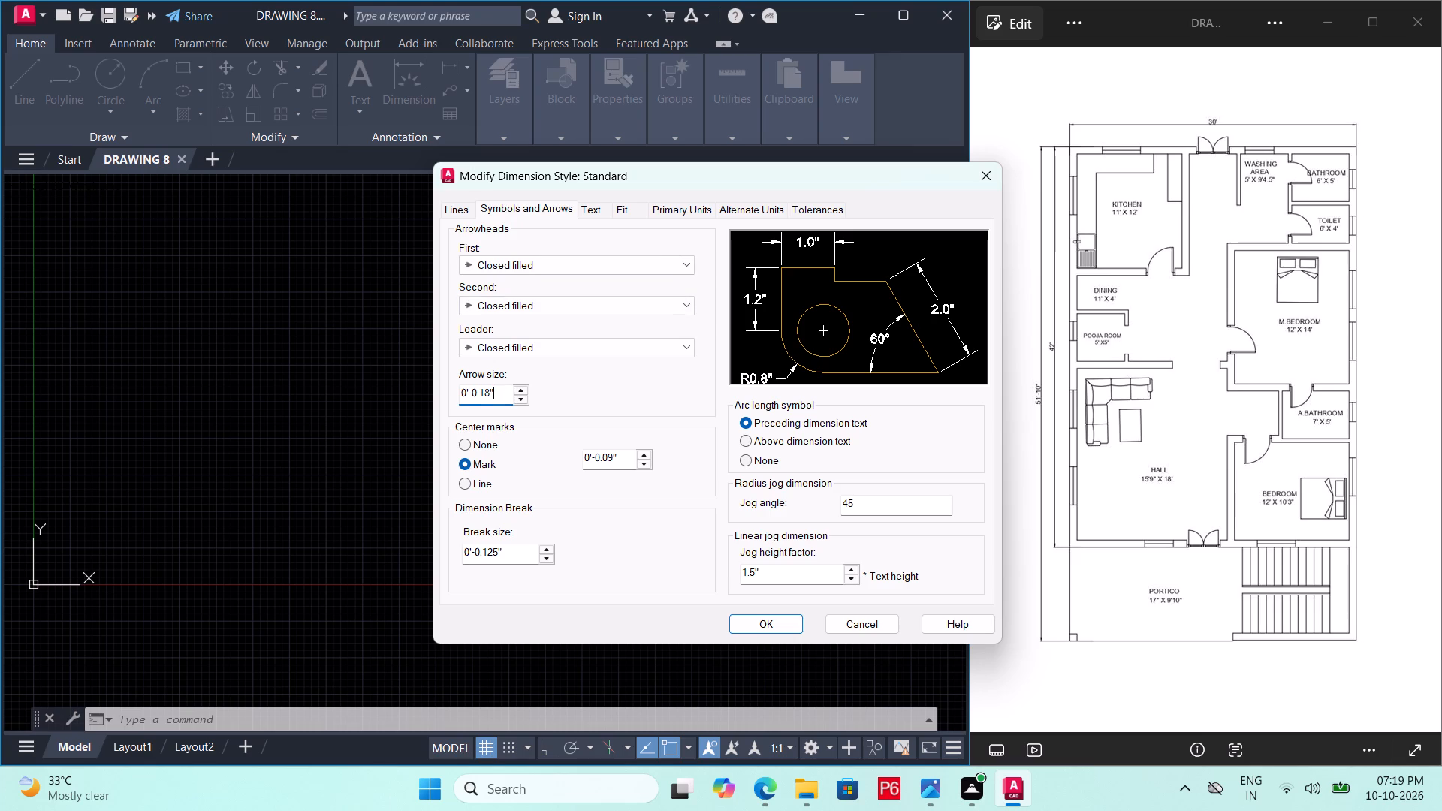
key(BackSpace)
key(BackSpace)
key(BackSpace)
key(BackSpace)
key(BackSpace)
key(BackSpace)
key(BackSpace)
key(BackSpace)
key(BackSpace)
key(BackSpace)
key(BackSpace)
key(BackSpace)
key(BackSpace)
key(BackSpace)
key(BackSpace)
key(BackSpace)
text(6")
key(Return)
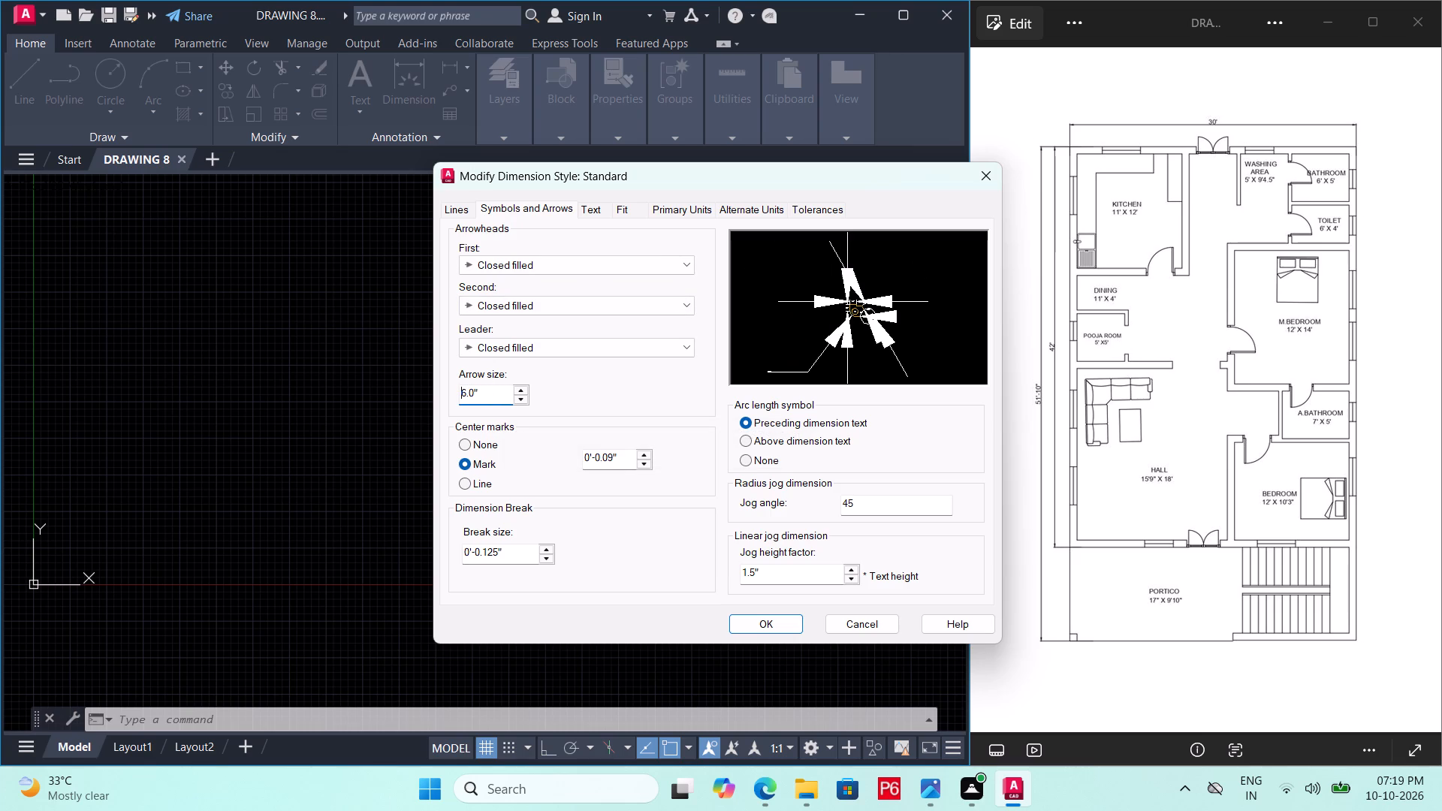
Set the Standard dimension style's text height to 6" and apply the style changes.
click(594, 209)
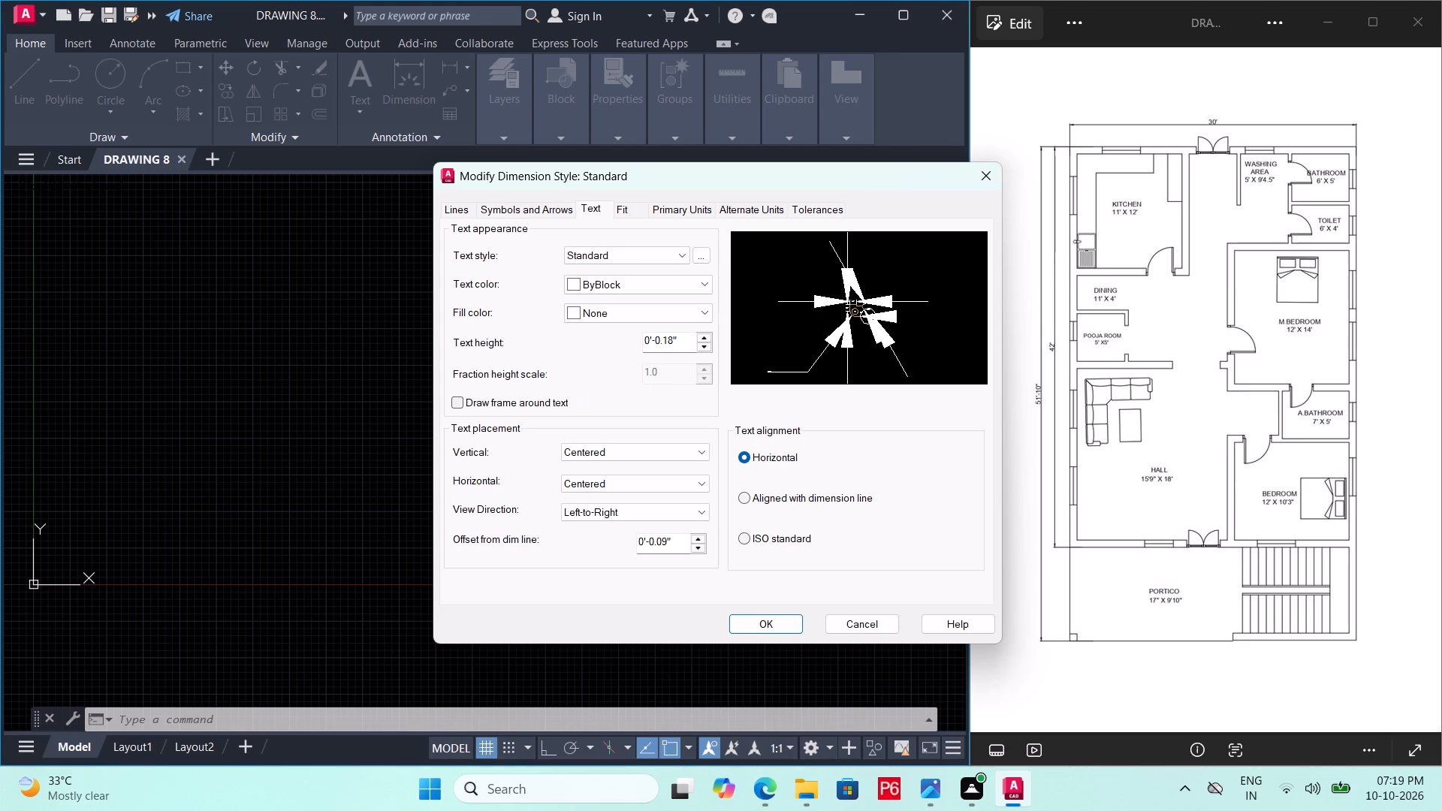
click(679, 342)
key(BackSpace)
key(BackSpace)
key(BackSpace)
key(BackSpace)
key(BackSpace)
key(BackSpace)
key(BackSpace)
key(BackSpace)
key(BackSpace)
key(BackSpace)
key(BackSpace)
key(BackSpace)
key(BackSpace)
key(BackSpace)
key(BackSpace)
text(6")
key(Return)
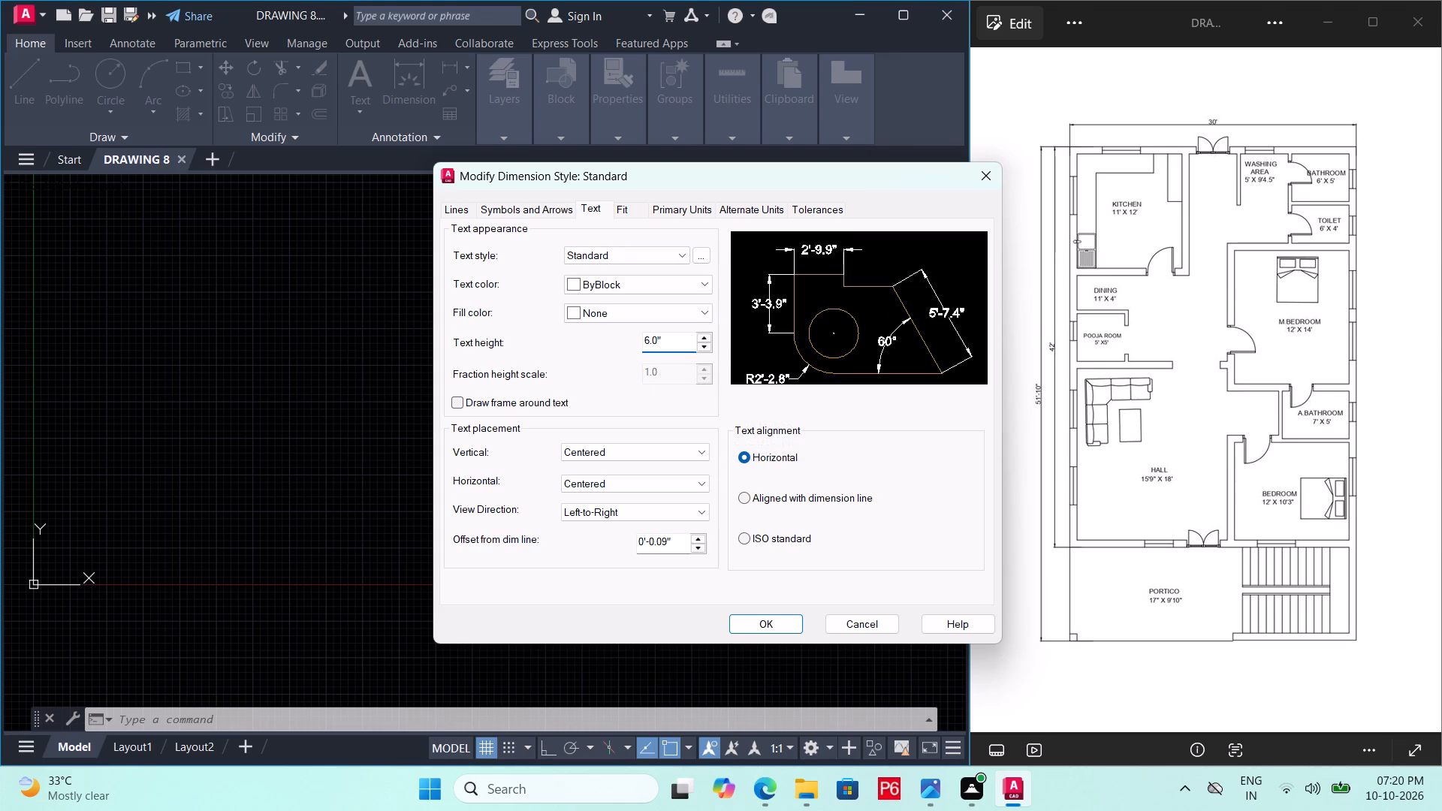
click(728, 626)
click(736, 626)
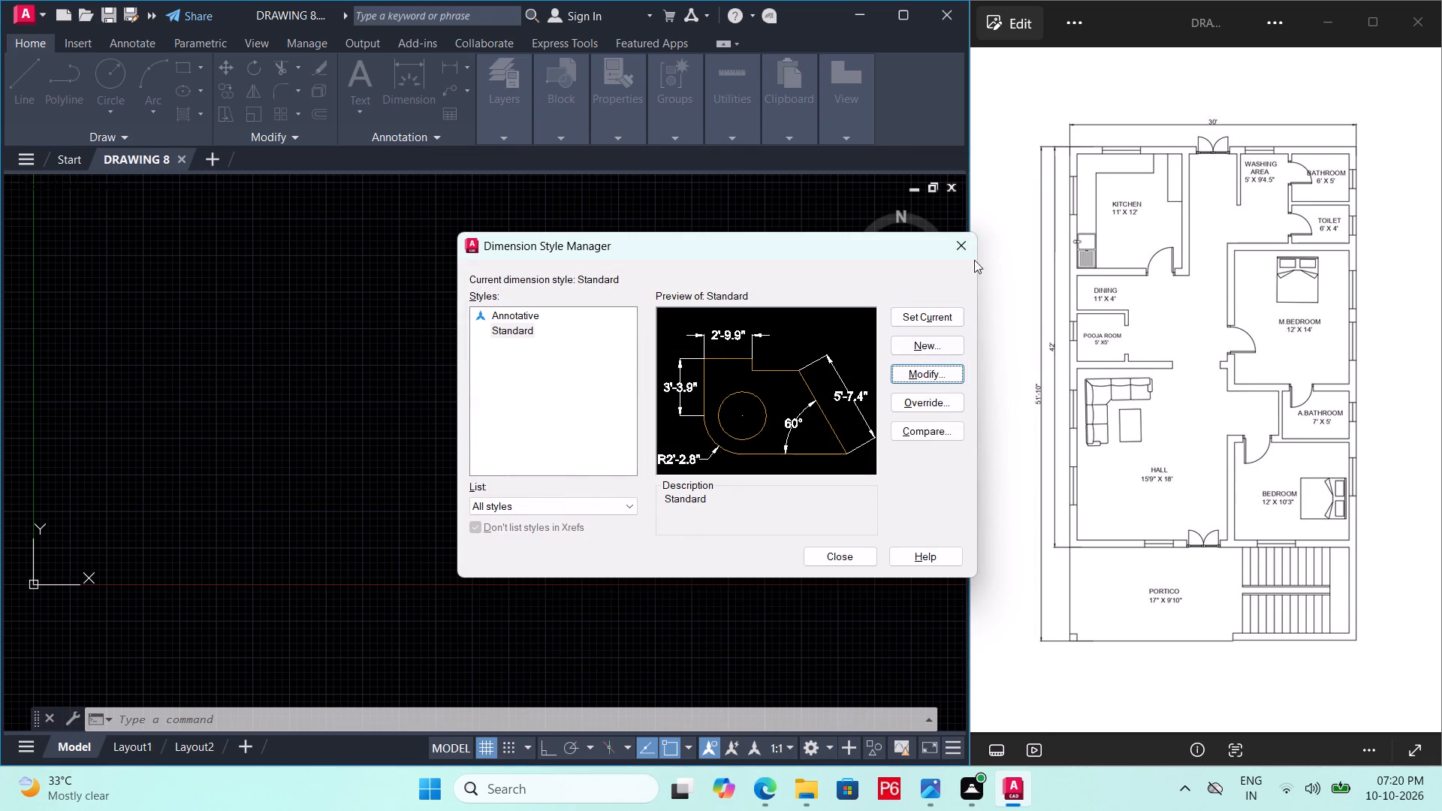
Make Standard the current dimension style and save the drawing.
click(946, 312)
click(834, 557)
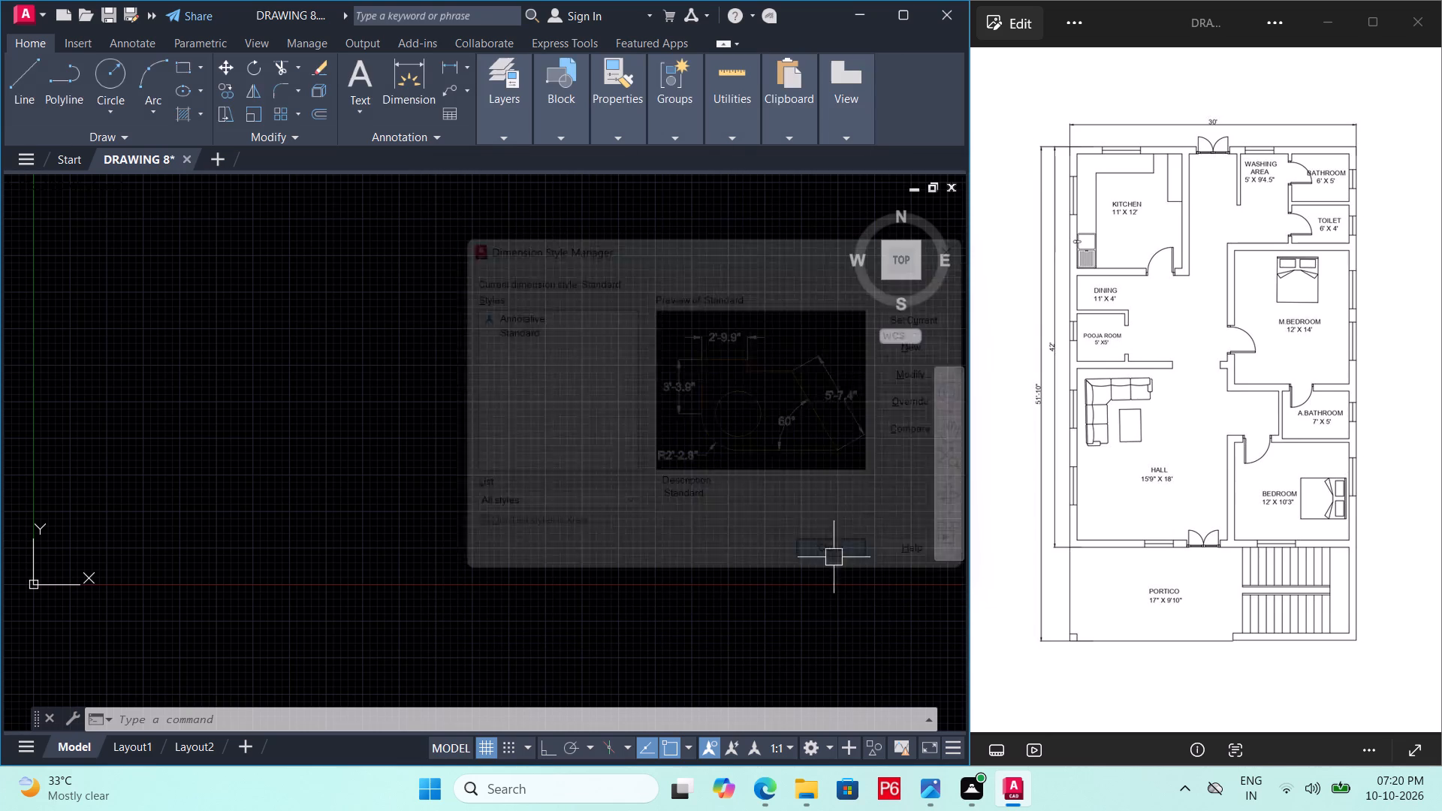
key(ctrl+s)
key(ctrl+s)
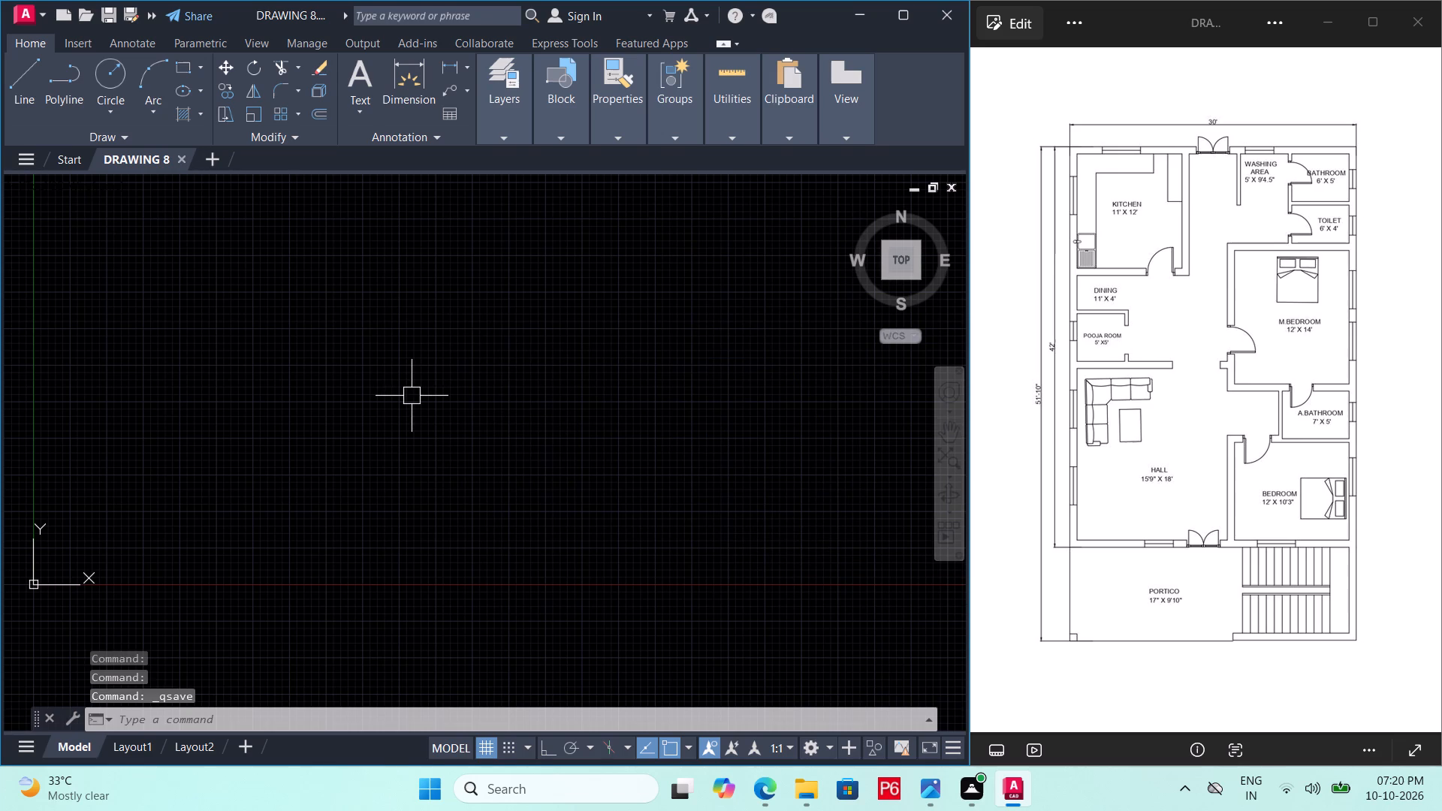
Draw a 30' horizontal line with Ortho on as the bottom edge of the house outline and save the drawing.
click(29, 86)
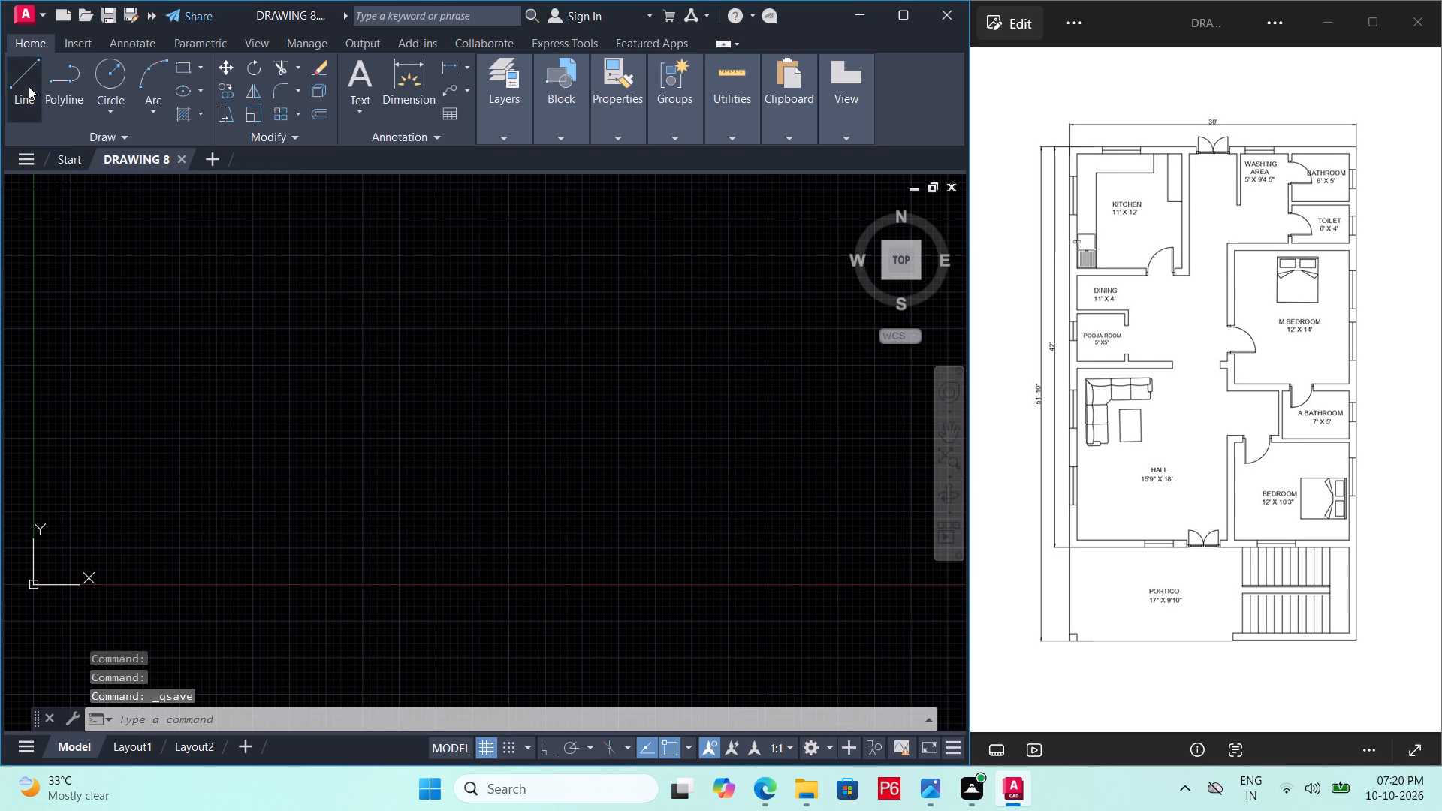
middle_drag(315, 297, 358, 523)
scroll(258, 378, down, 3)
middle_drag(283, 454, 201, 515)
scroll(219, 506, down, 4)
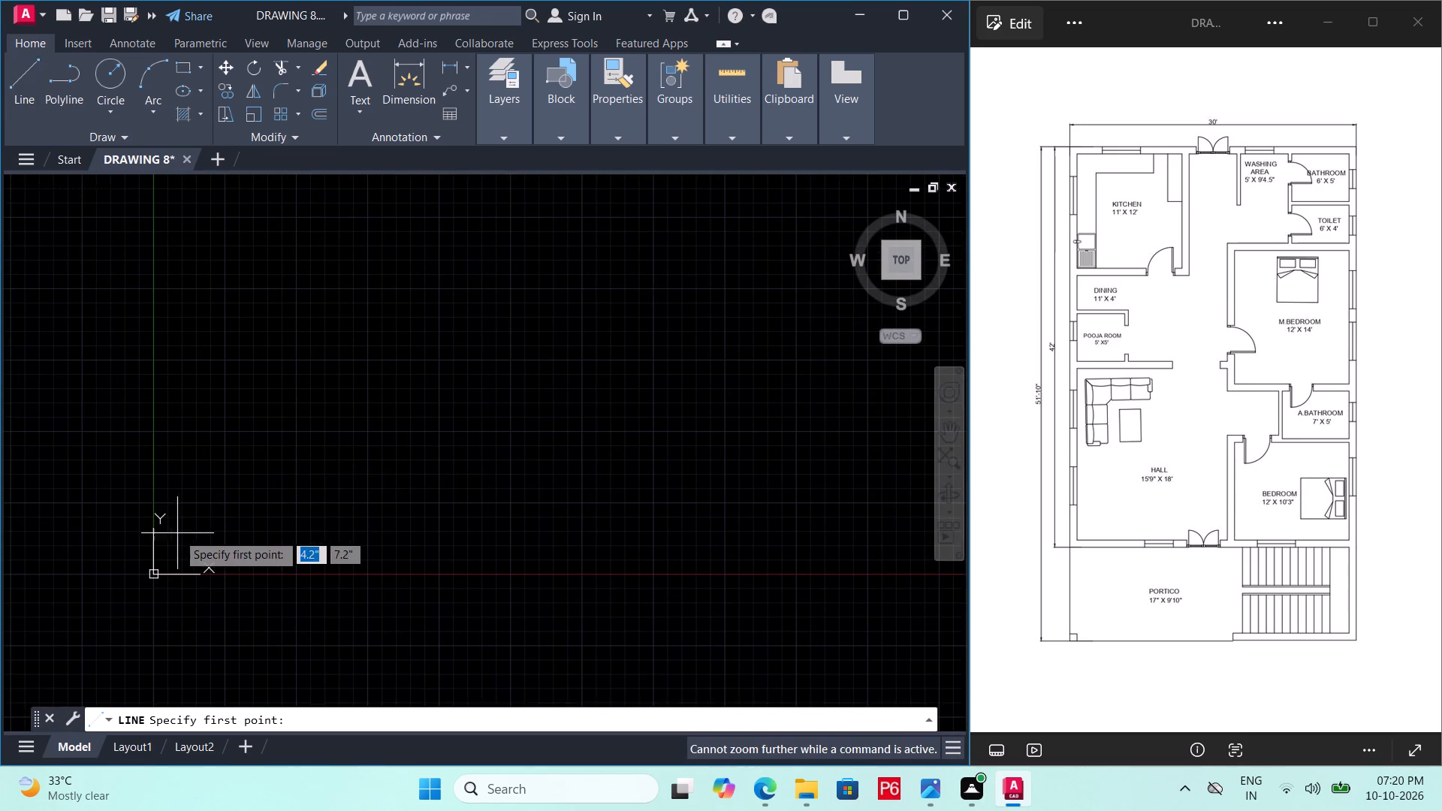
scroll(176, 536, down, 2)
scroll(333, 447, down, 4)
click(381, 225)
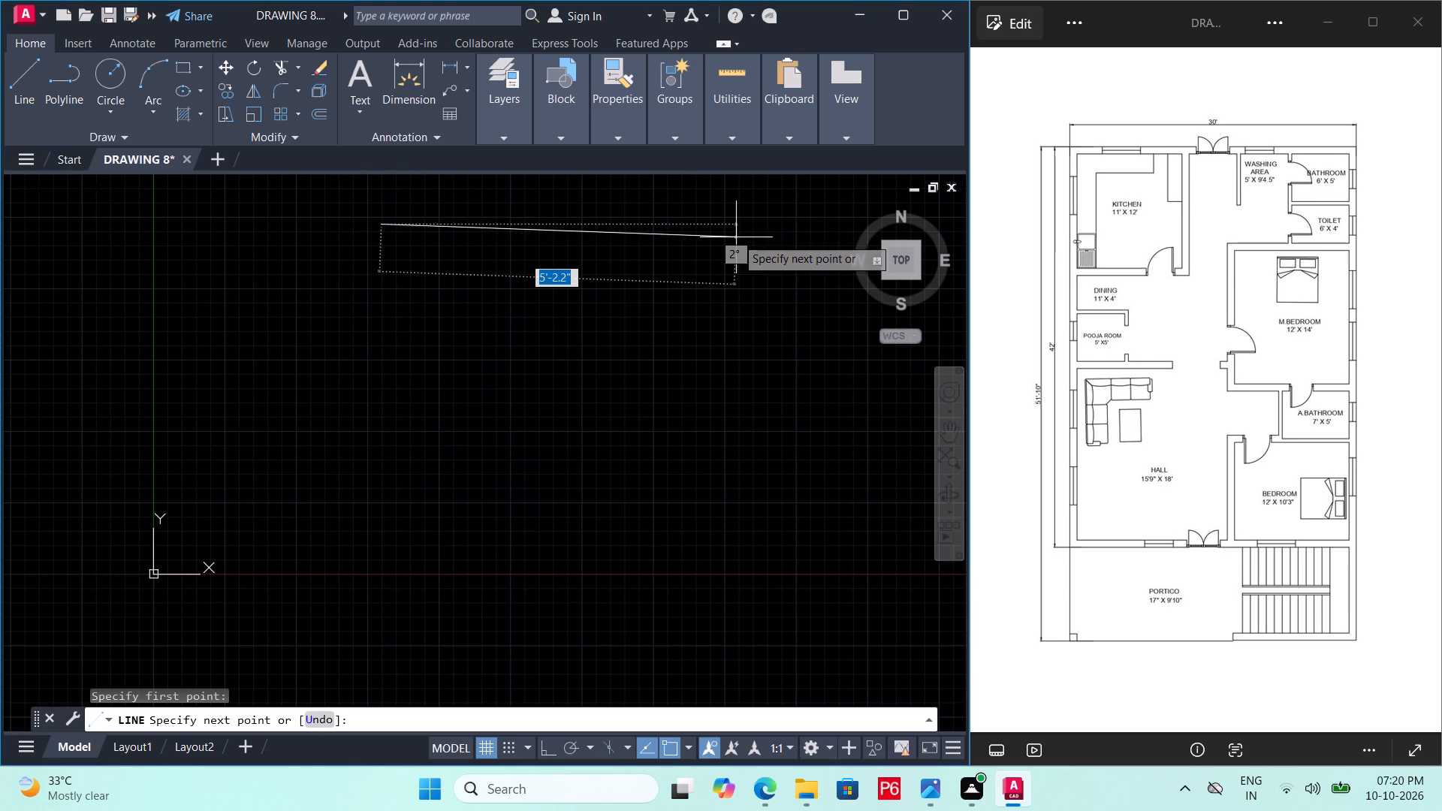
key(F8)
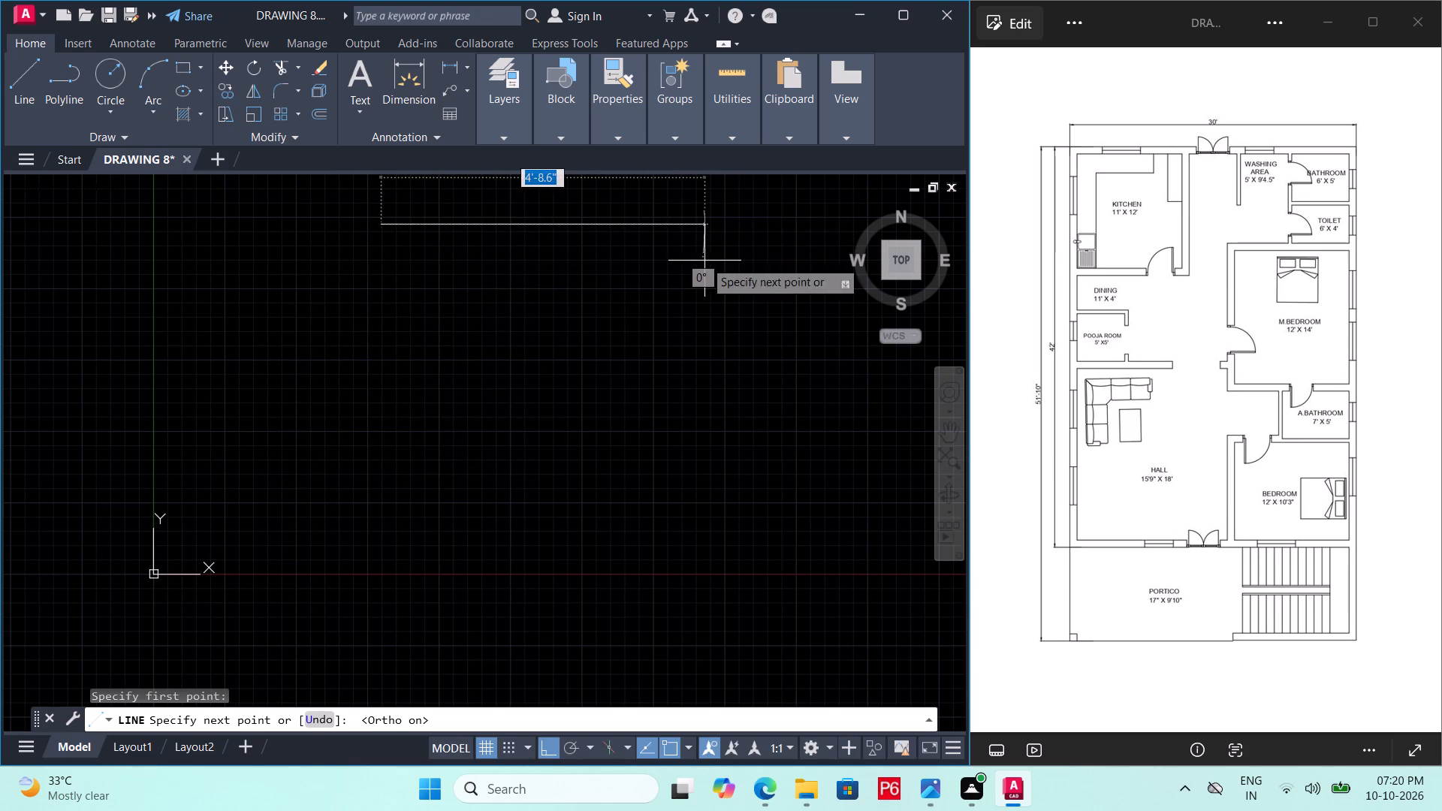
text(30')
key(Return)
scroll(644, 259, down, 5)
scroll(523, 378, down, 4)
scroll(438, 412, down, 4)
scroll(400, 481, down, 16)
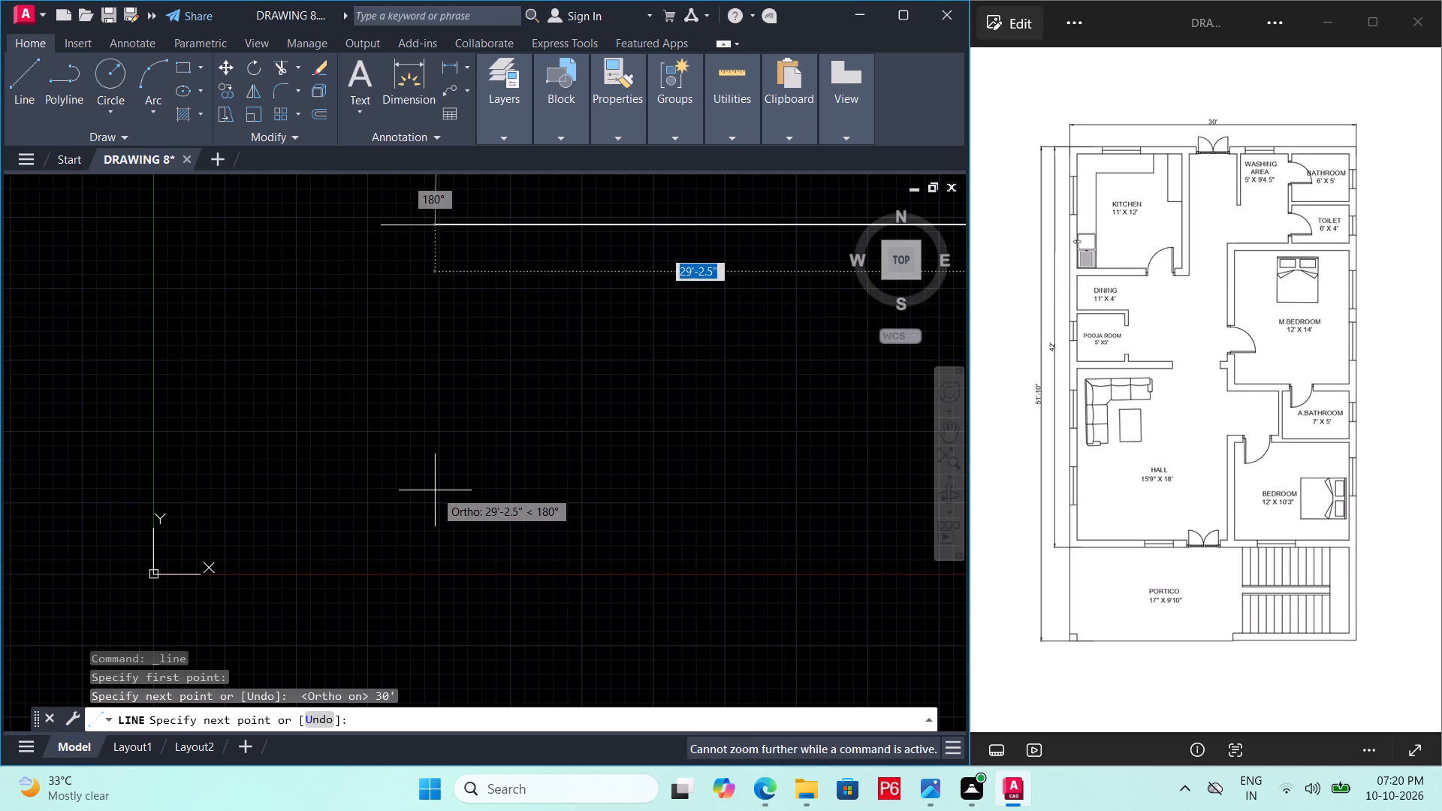
key(Escape)
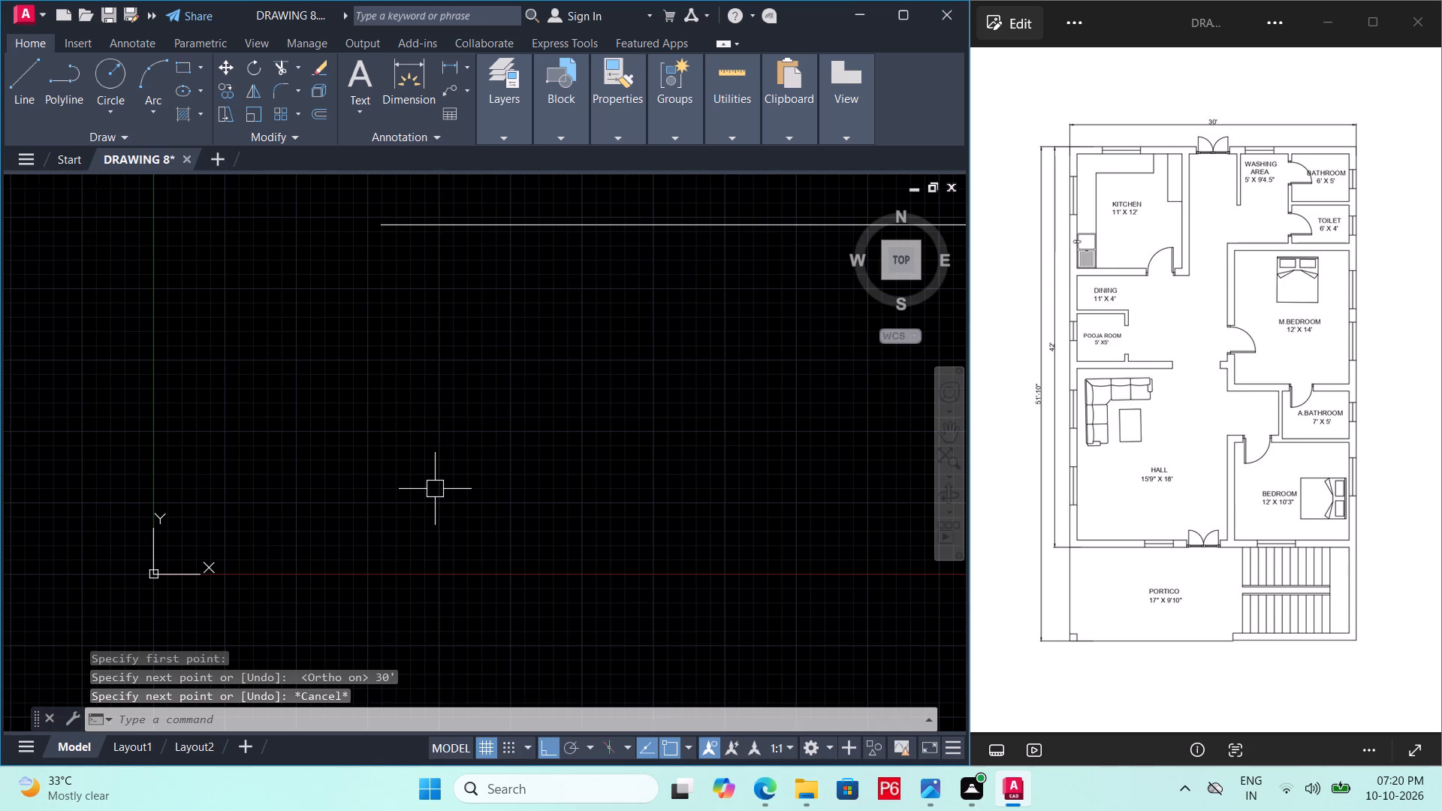
key(ctrl+s)
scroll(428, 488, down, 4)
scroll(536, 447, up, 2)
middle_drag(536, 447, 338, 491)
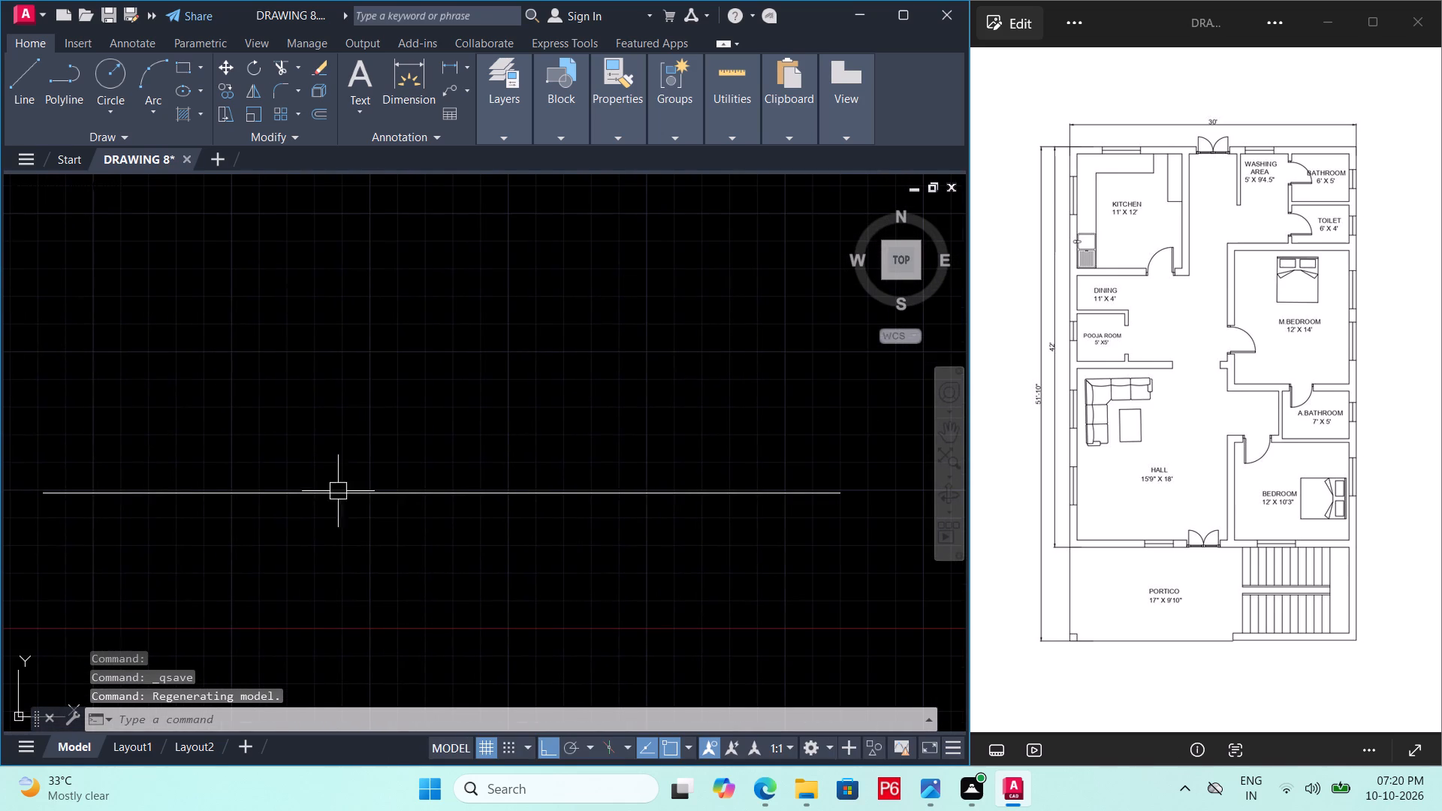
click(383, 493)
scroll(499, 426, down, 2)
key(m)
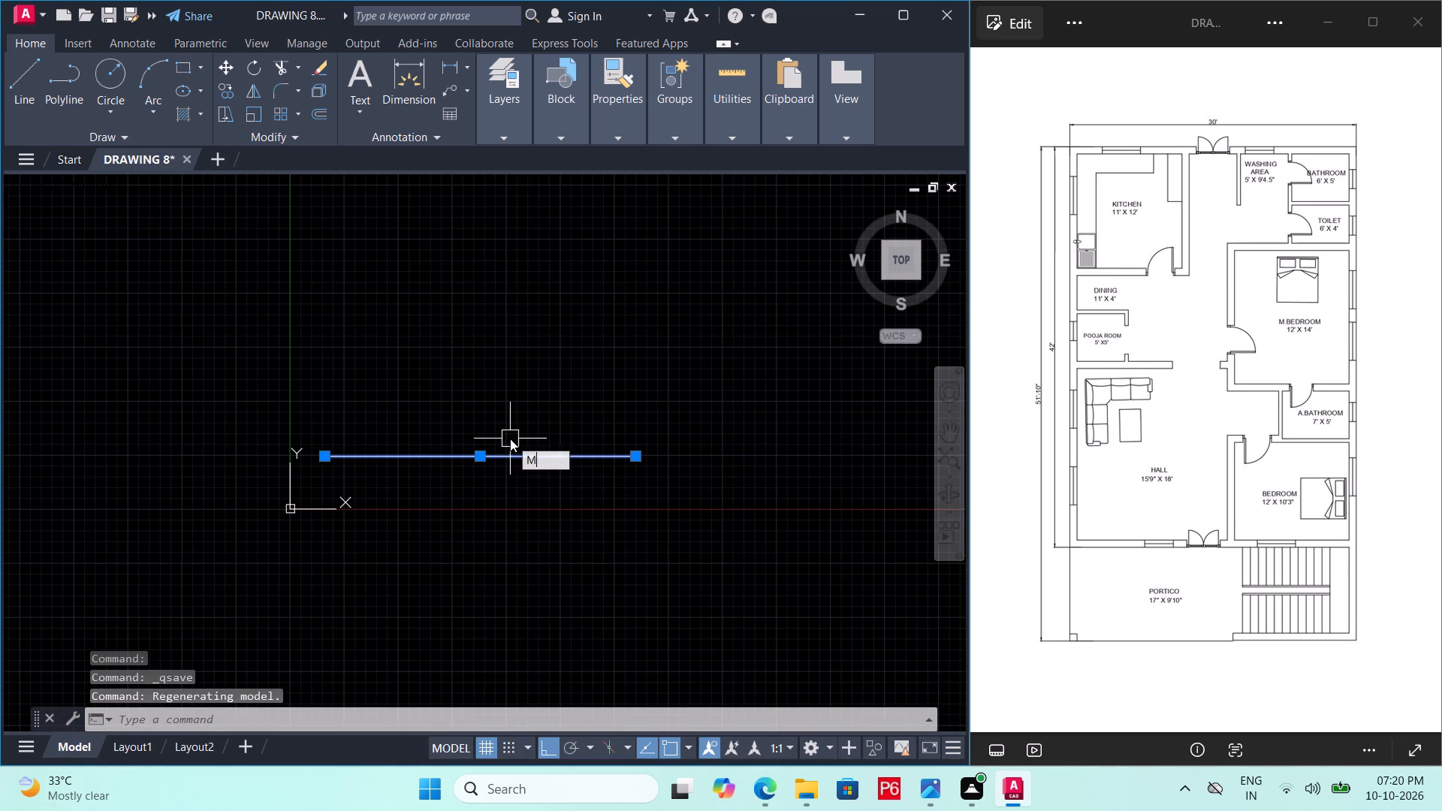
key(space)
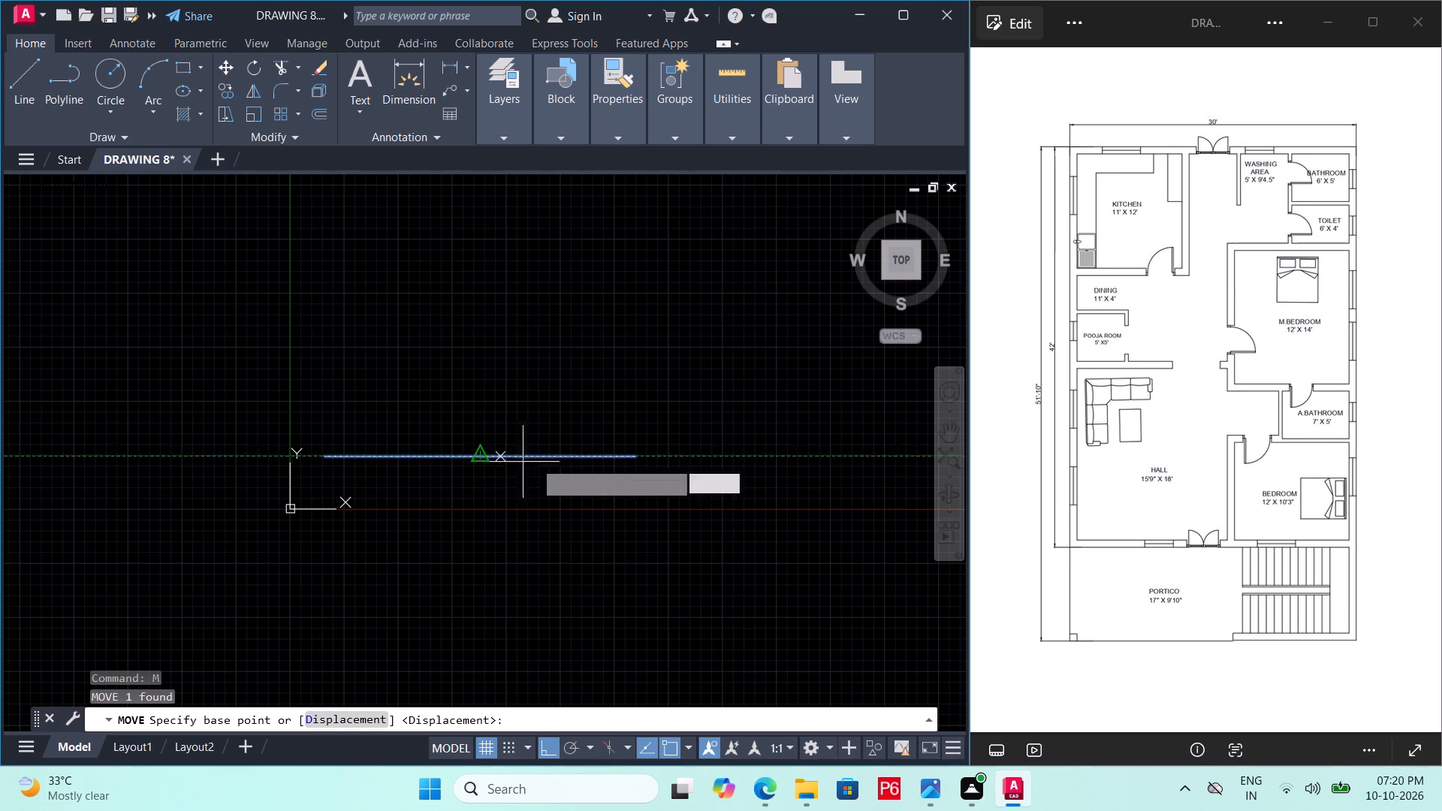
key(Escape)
Complete the rectangular house outline from the 30' line's right end with lines 51'10" up, 30' left and 51'10" down, and save.
middle_drag(605, 463, 589, 541)
scroll(605, 463, down, 1)
text(L)
key(space)
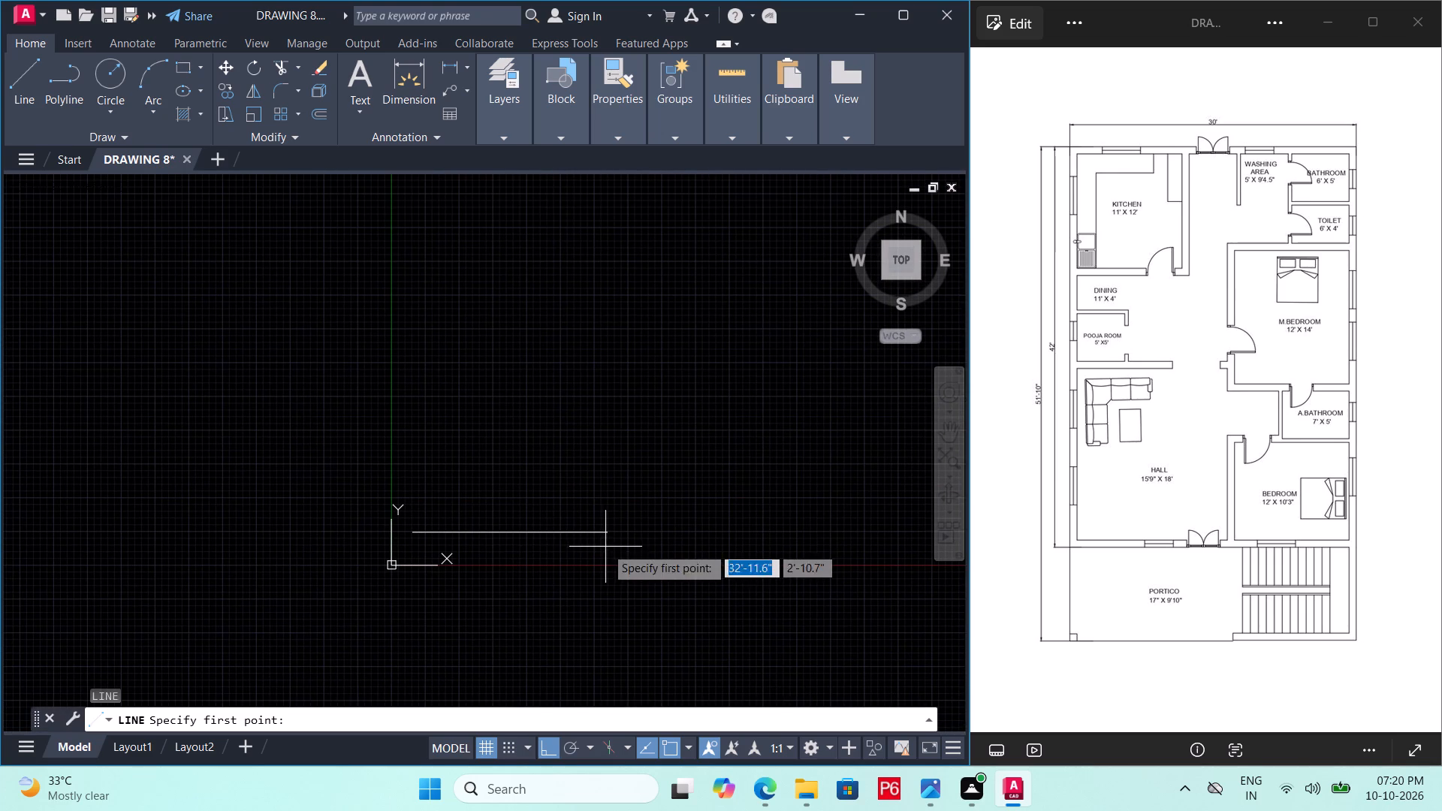
drag(609, 530, 616, 511)
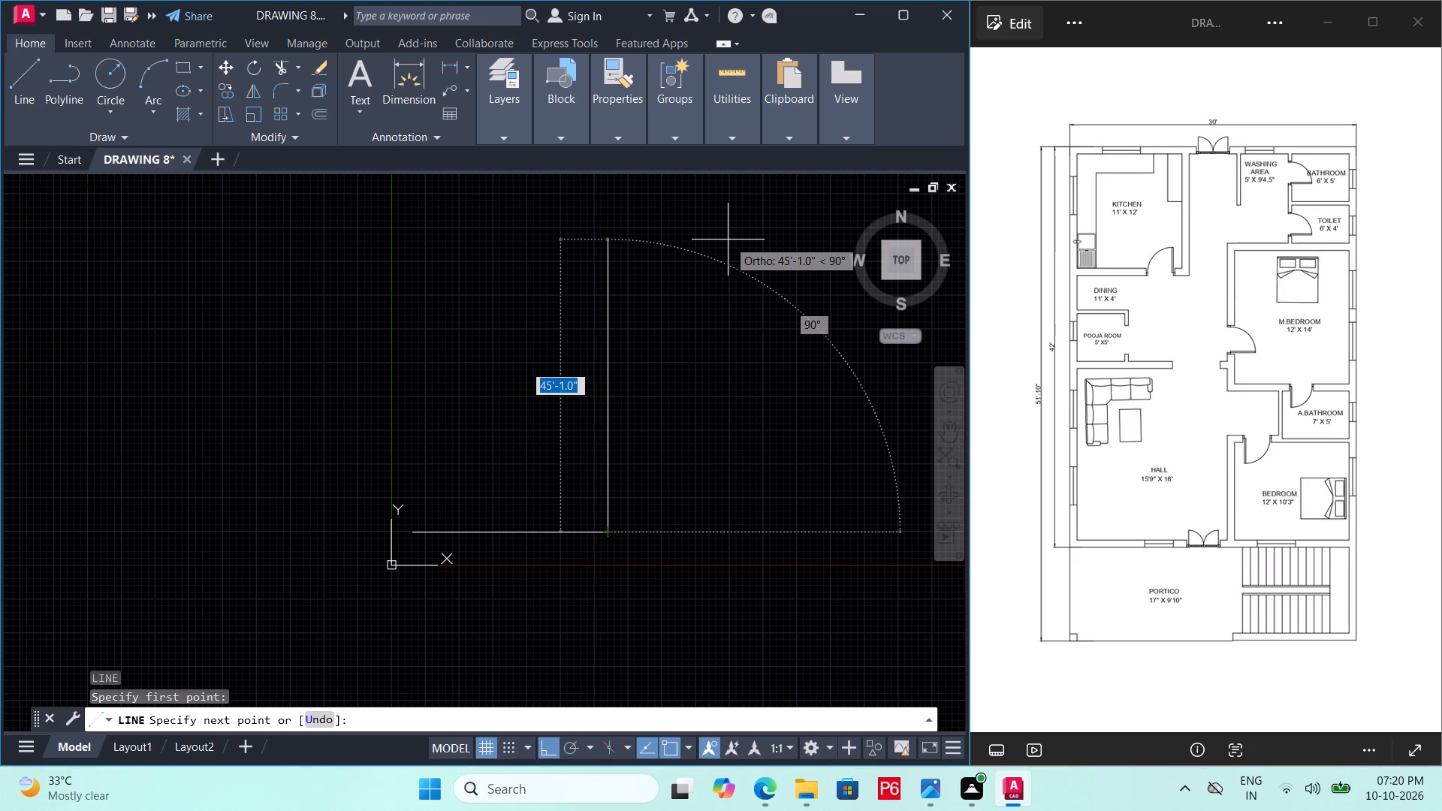
text(51')
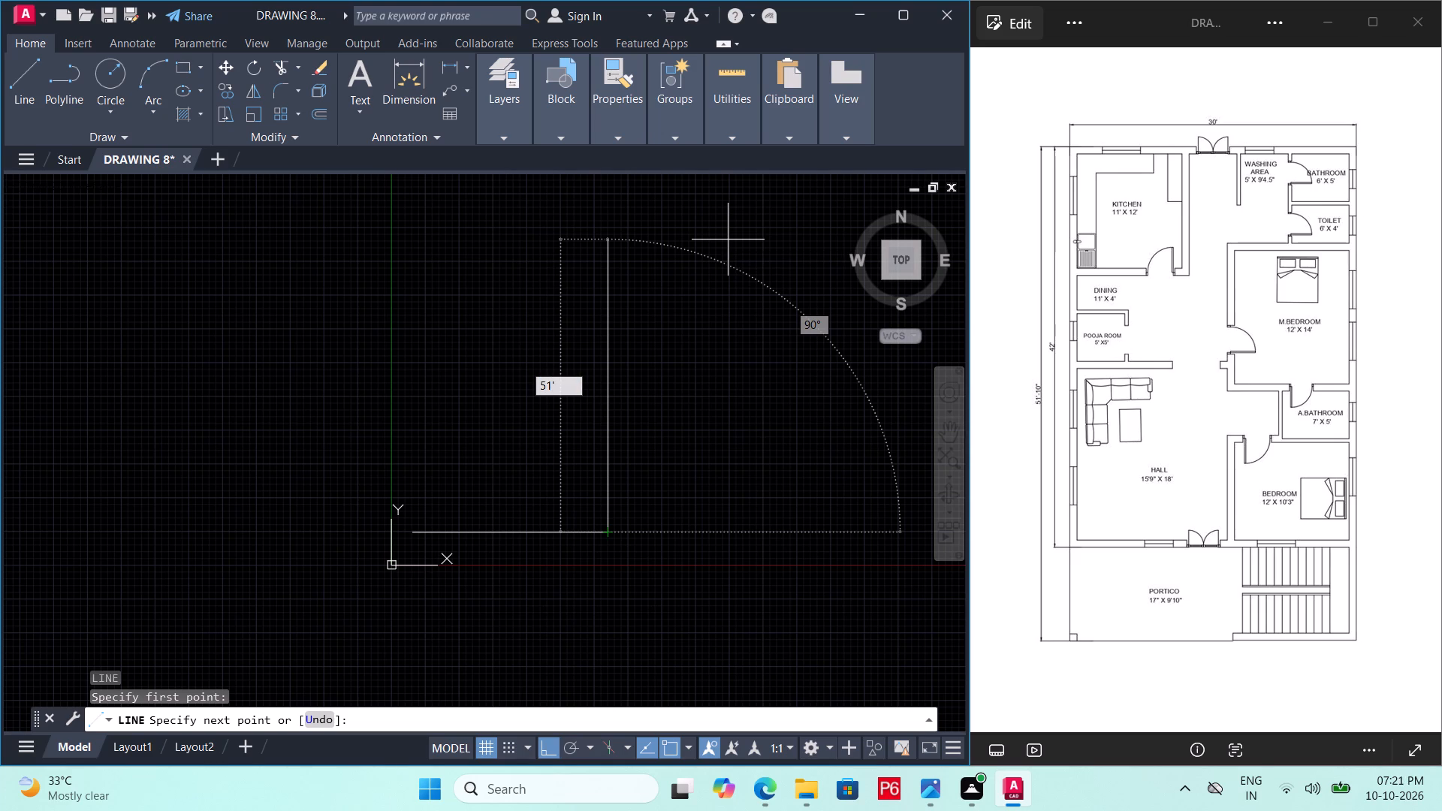
text(10")
key(Return)
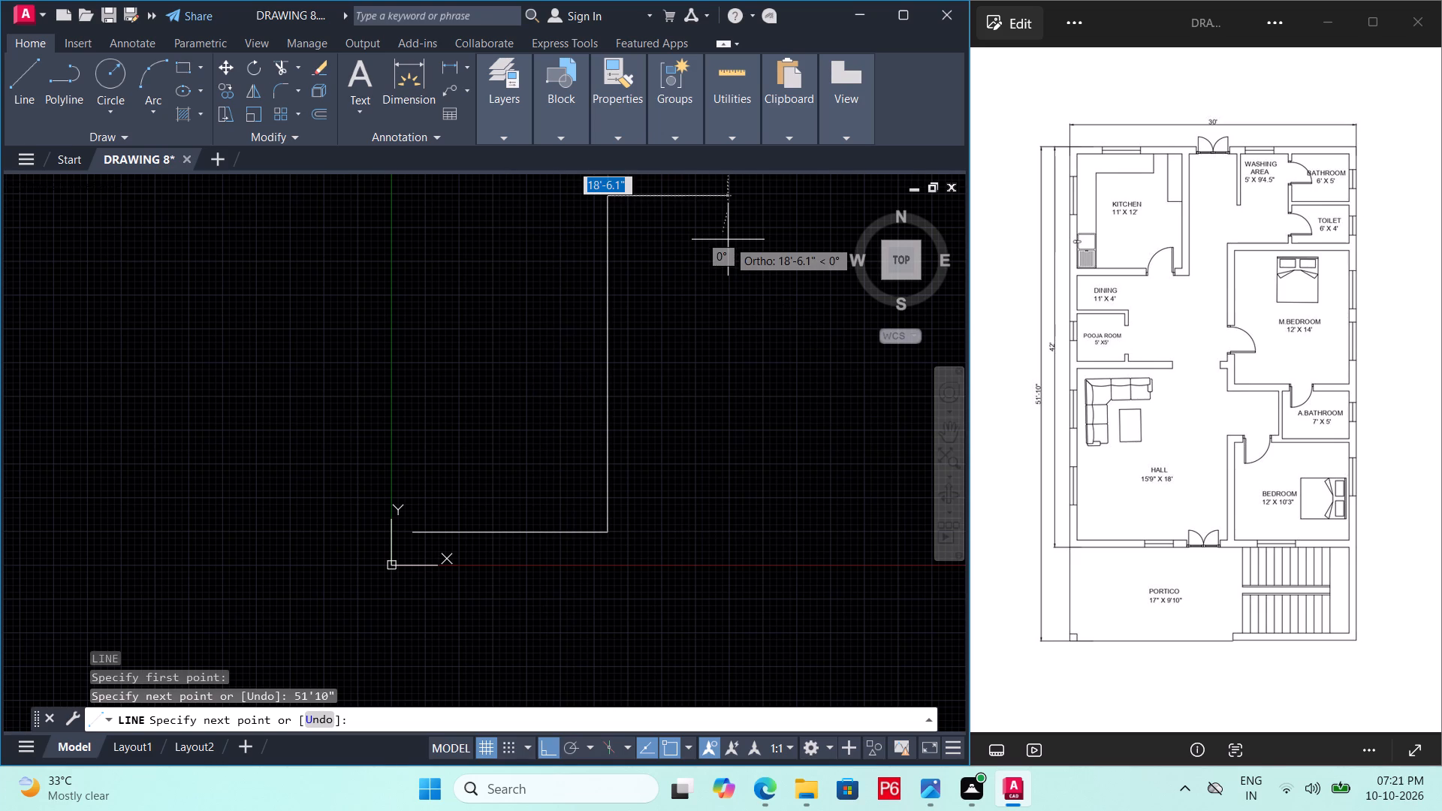
scroll(734, 335, down, 1)
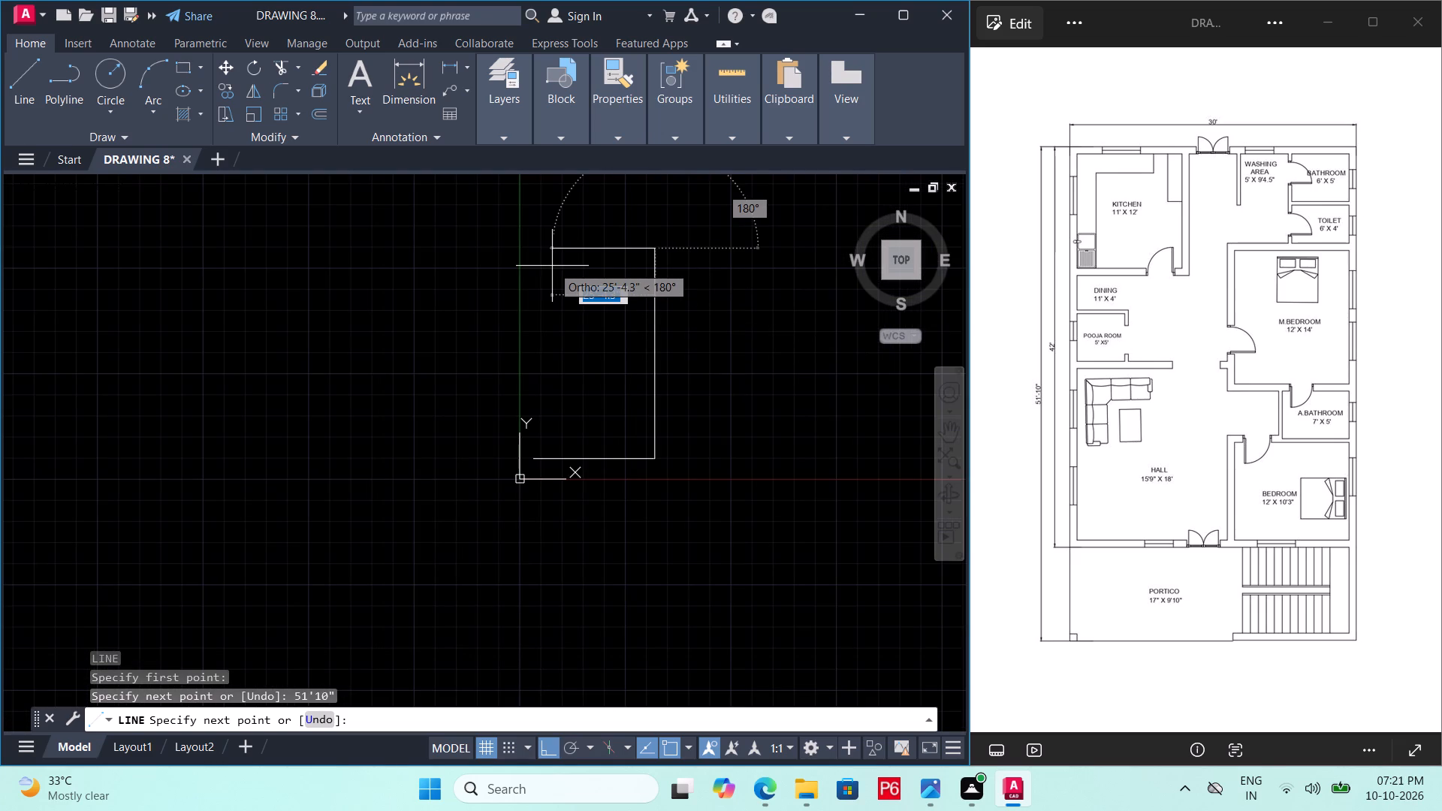
text(30')
key(Return)
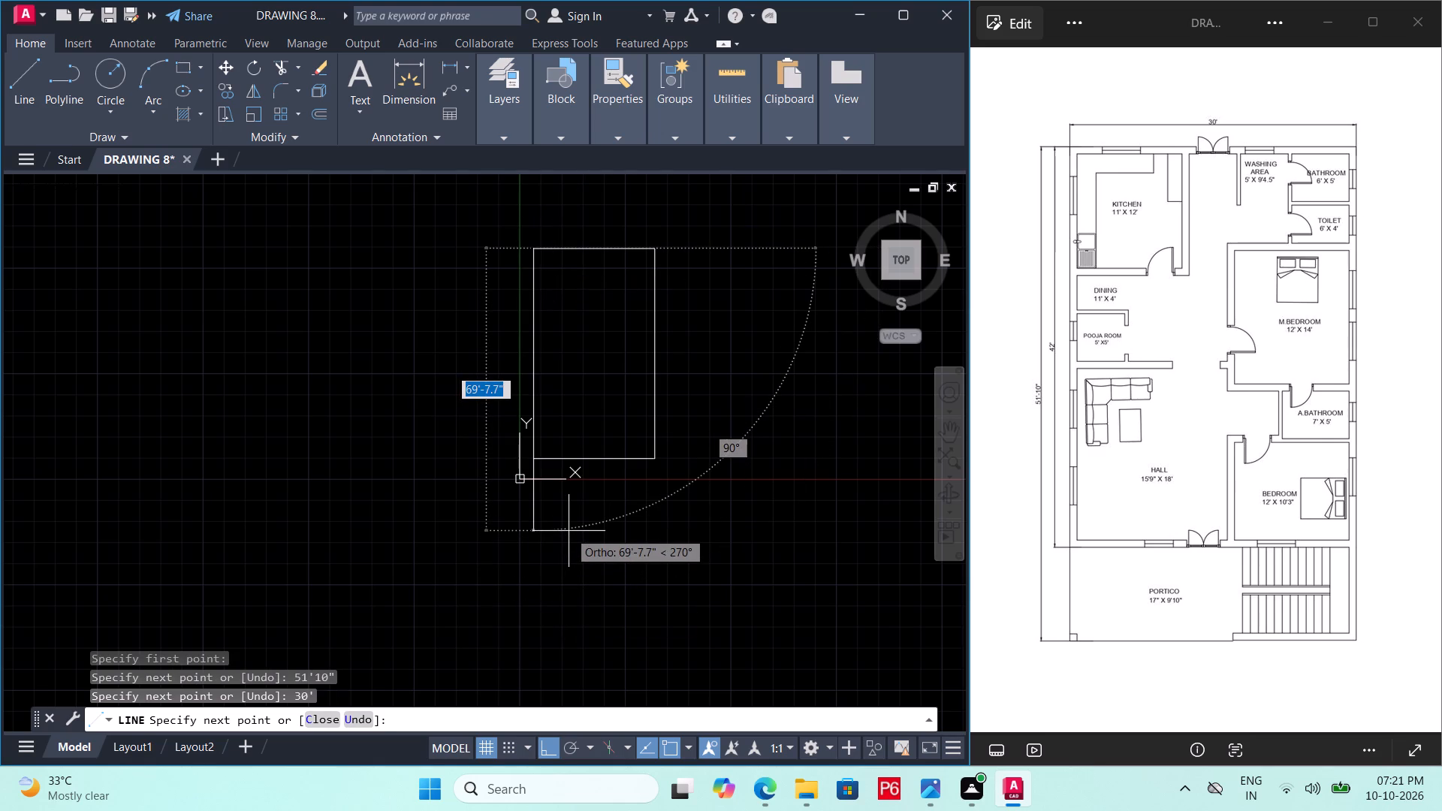
text(51')
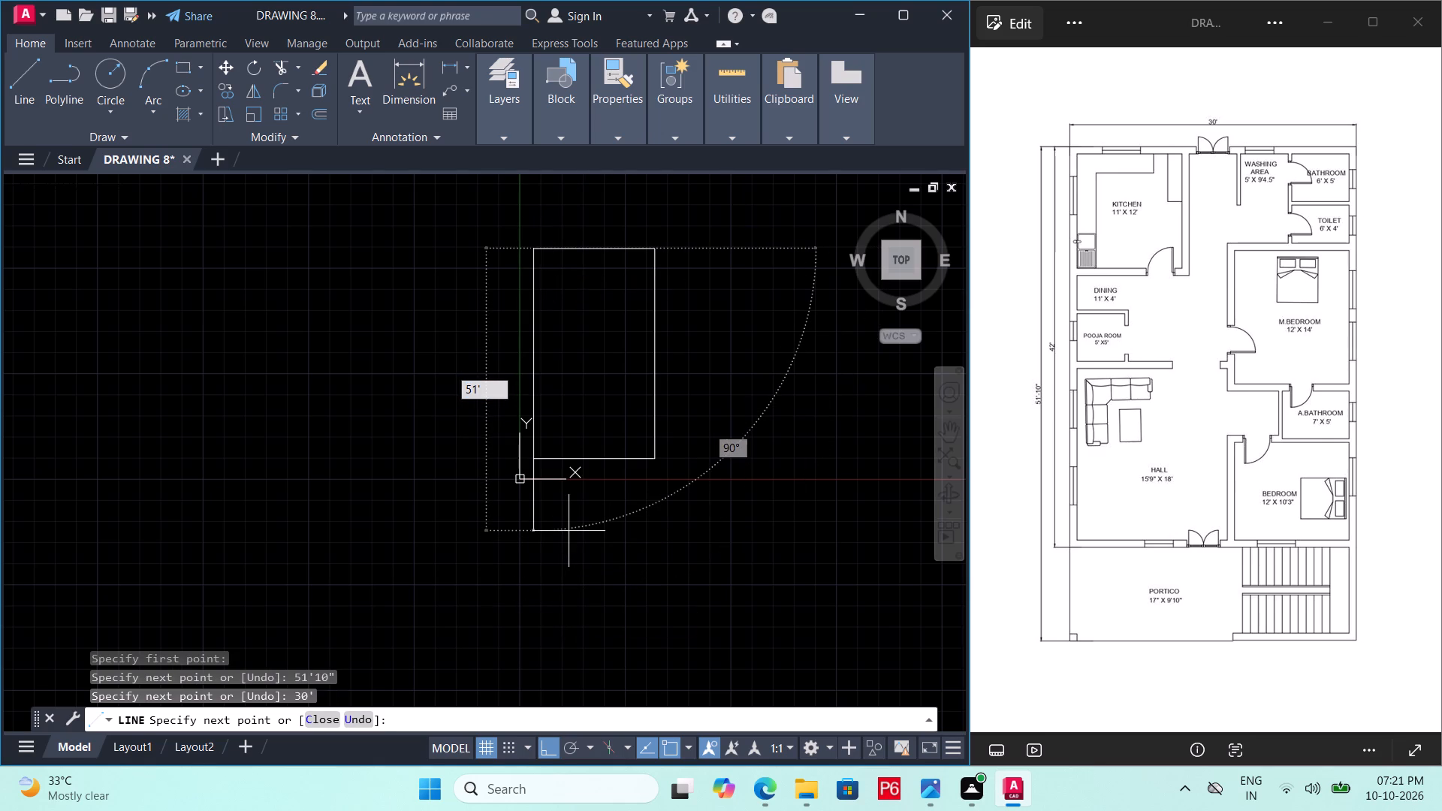
text(10")
key(Return)
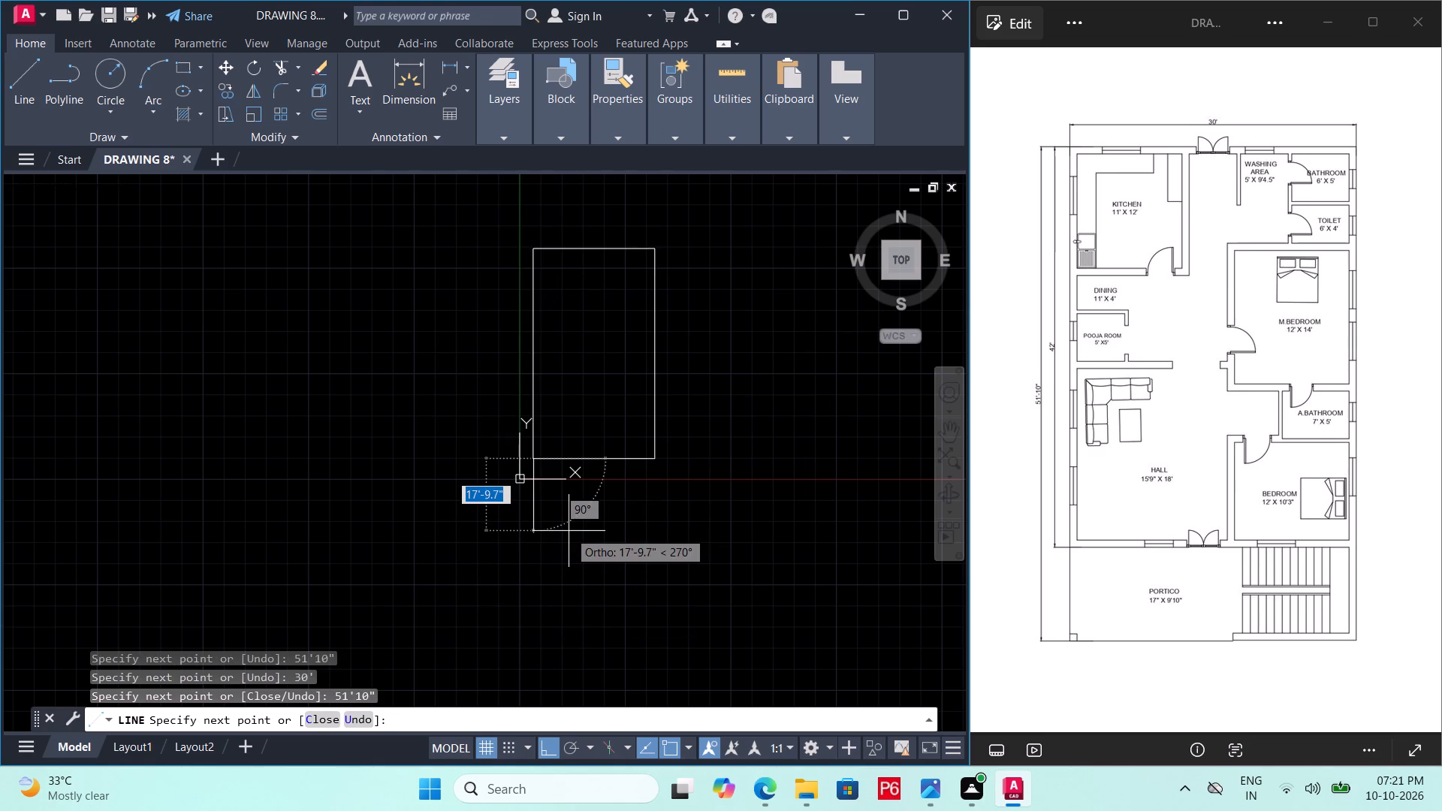
key(Escape)
key(ctrl+s)
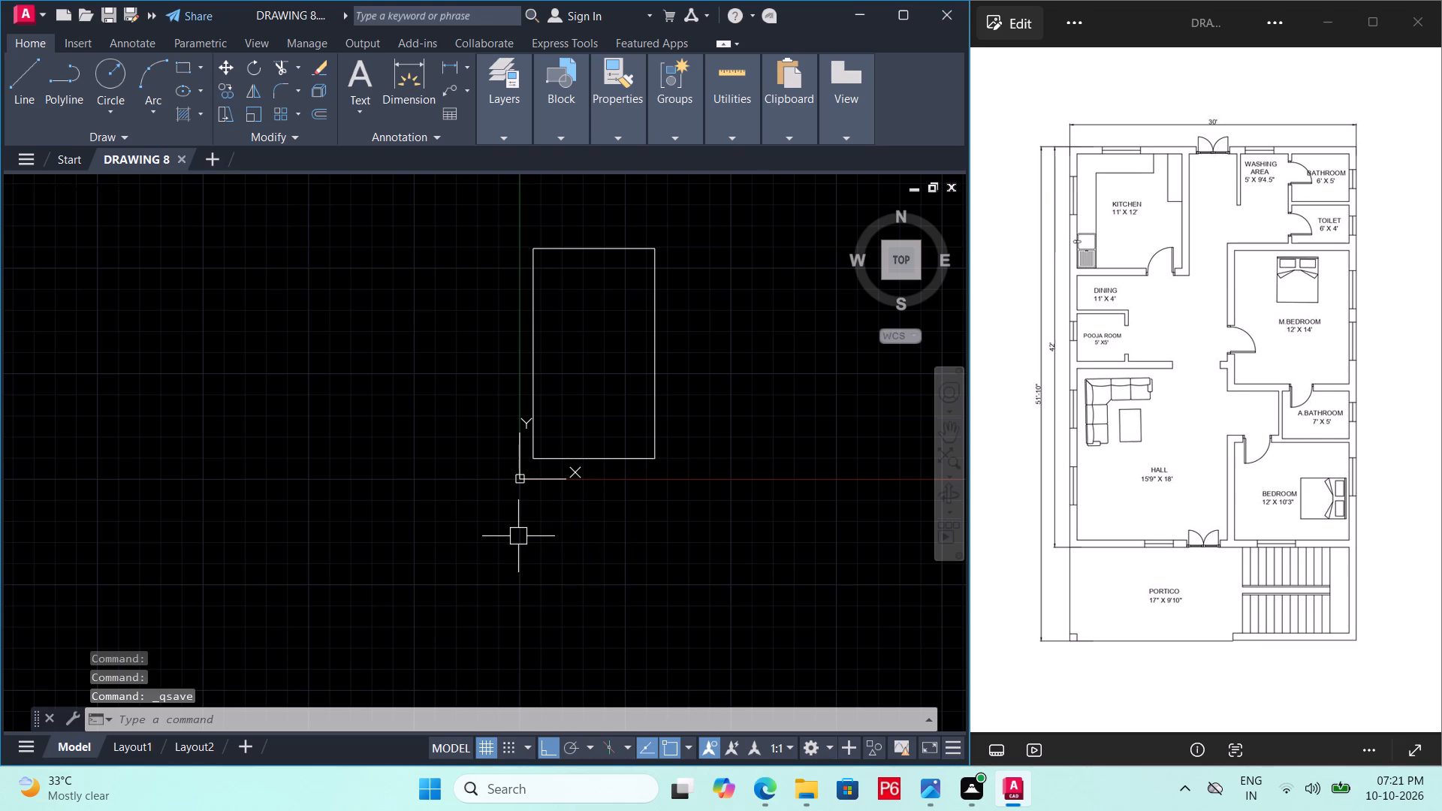
key(ctrl+s)
key(ctrl+s)
key(ctrl+s)
Offset the outline's top, left and right edges 9" inward to form the outer walls, and save.
scroll(617, 381, up, 2)
middle_drag(617, 381, 559, 519)
middle_drag(556, 393, 558, 445)
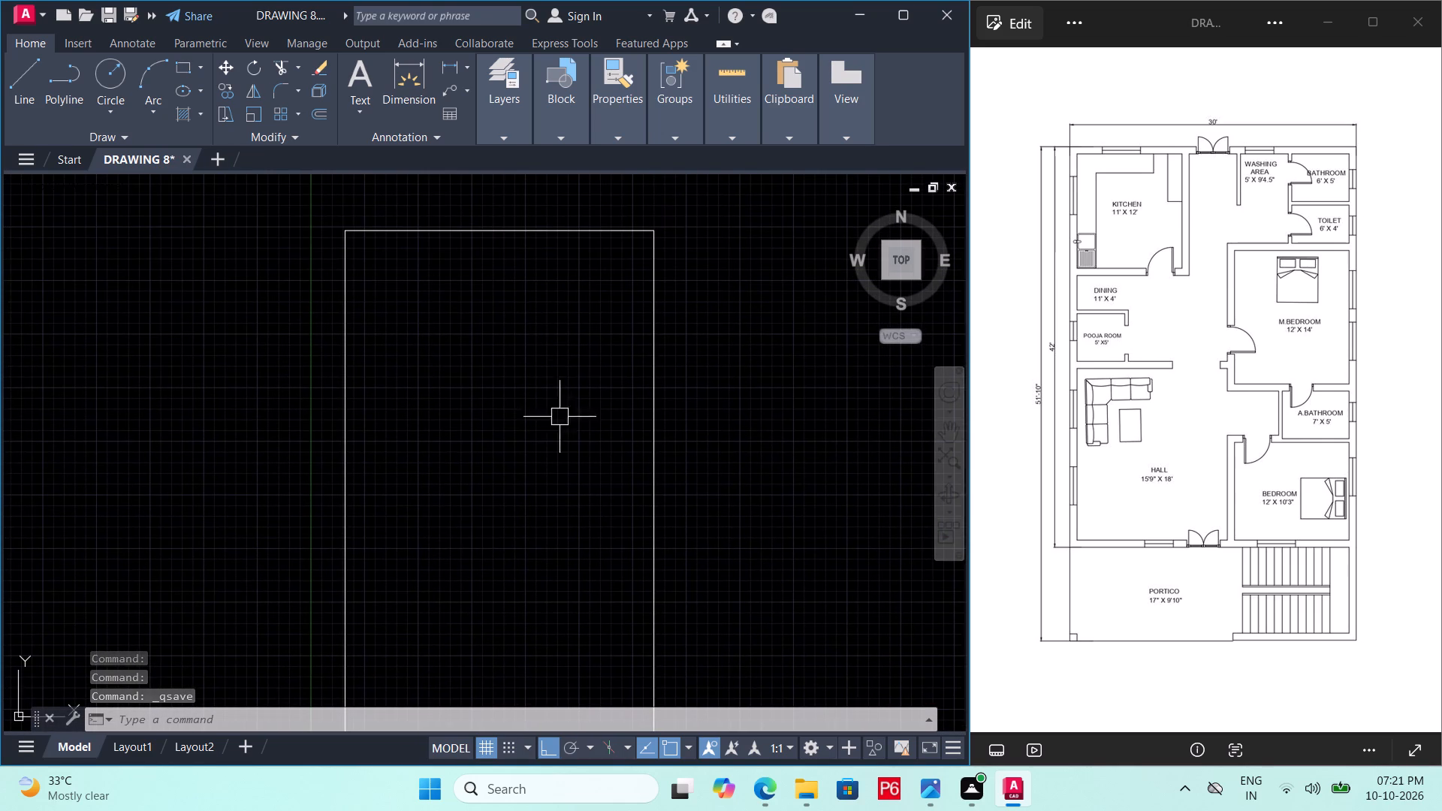
key(o)
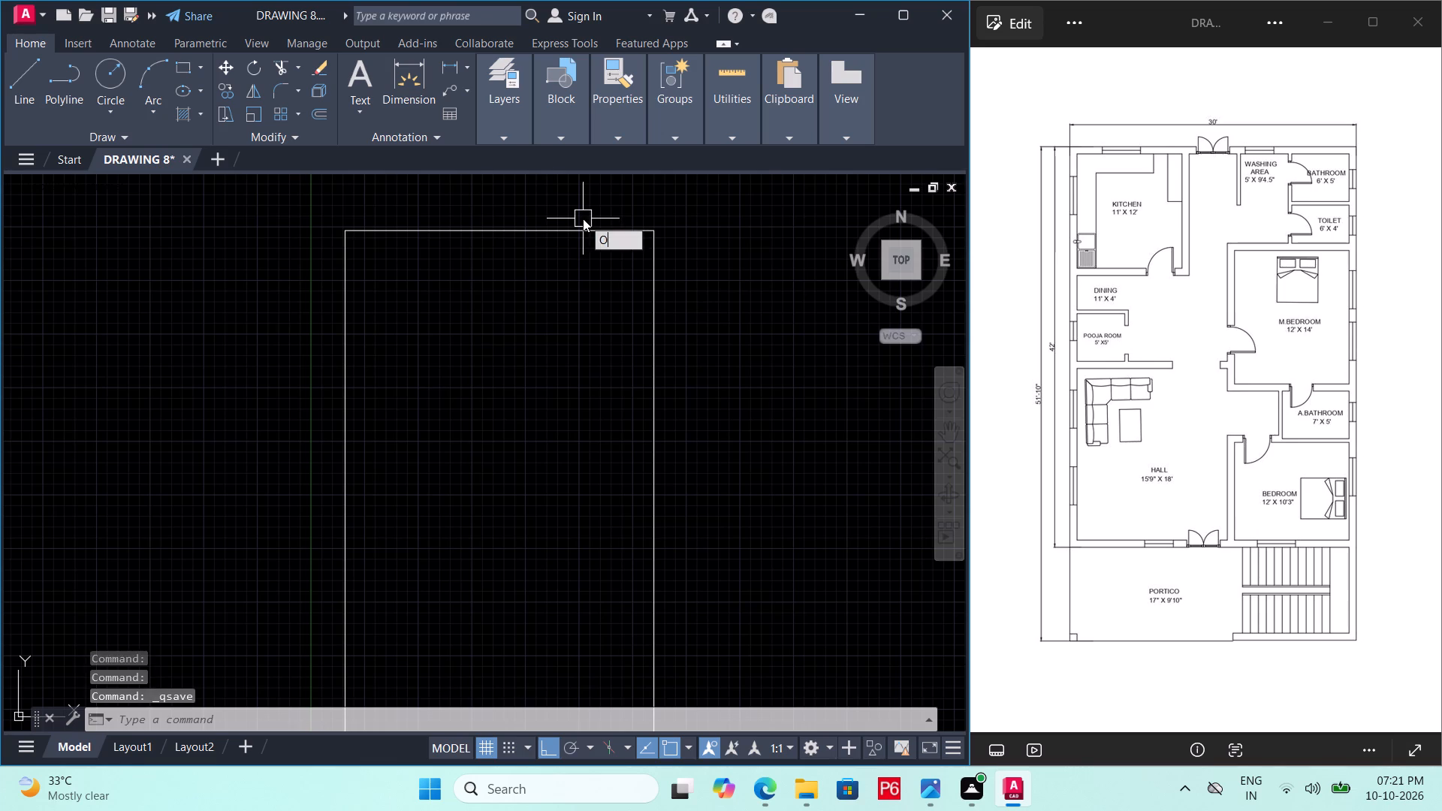
key(Return)
key(9)
key(shift+quotedbl)
key(Return)
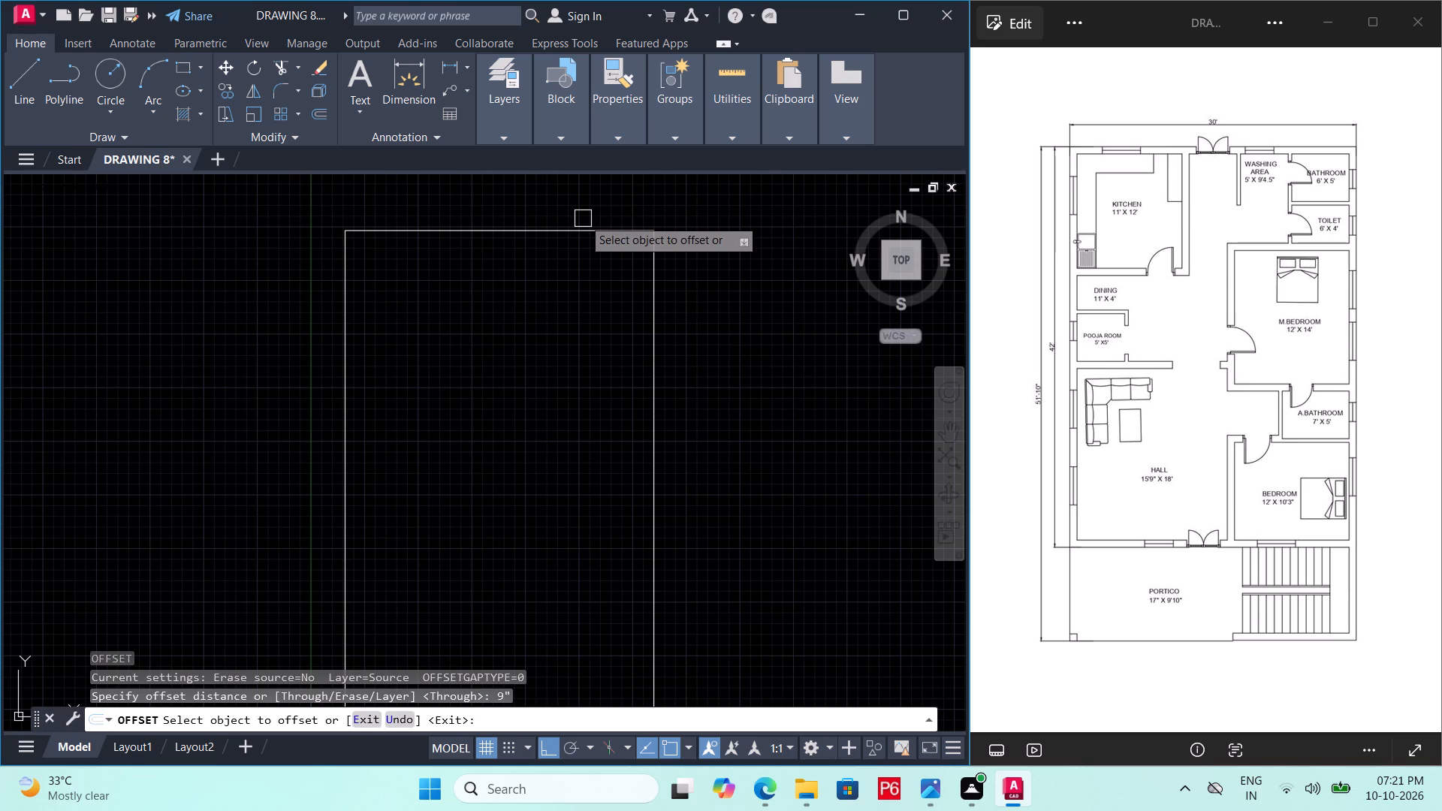
click(587, 225)
click(581, 311)
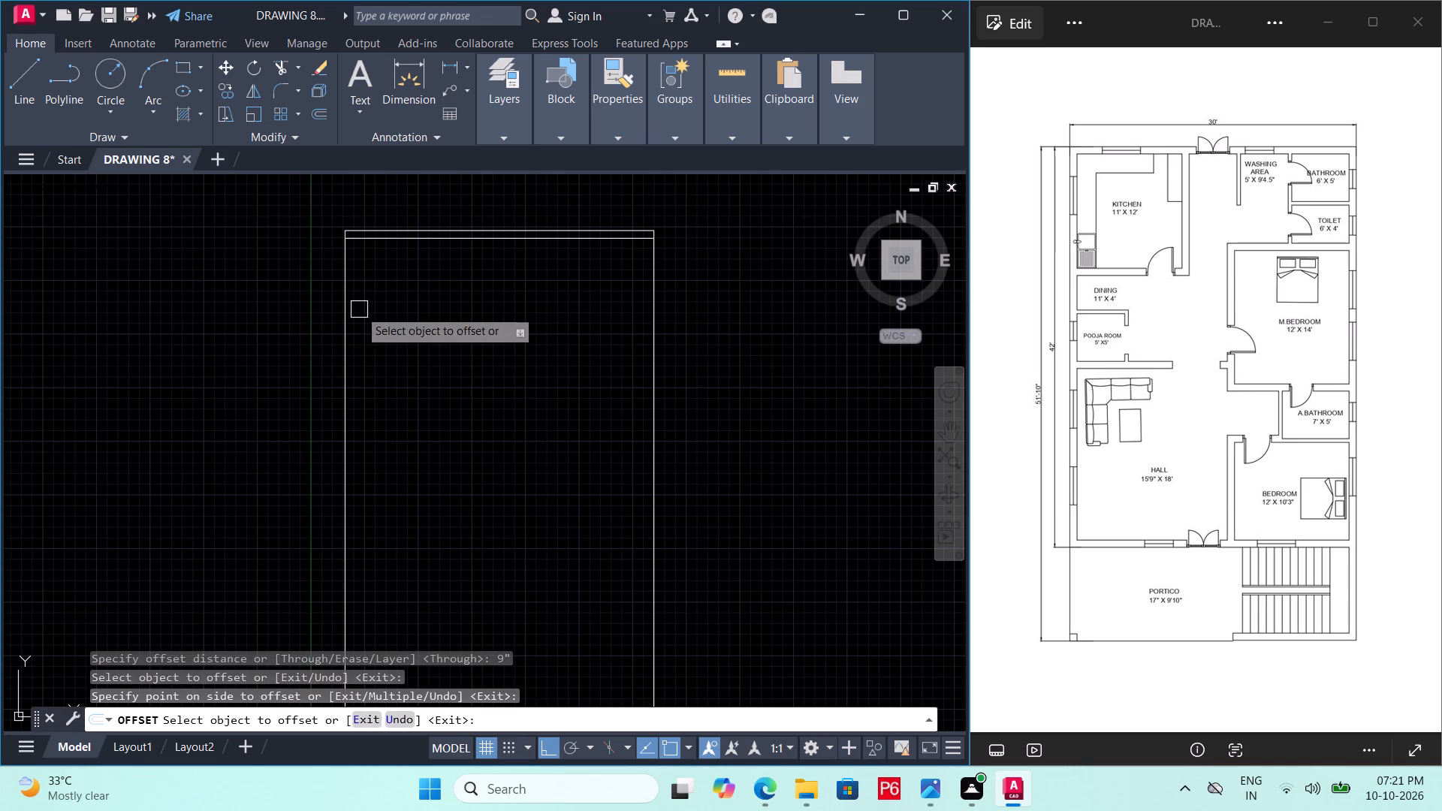
click(342, 321)
click(420, 324)
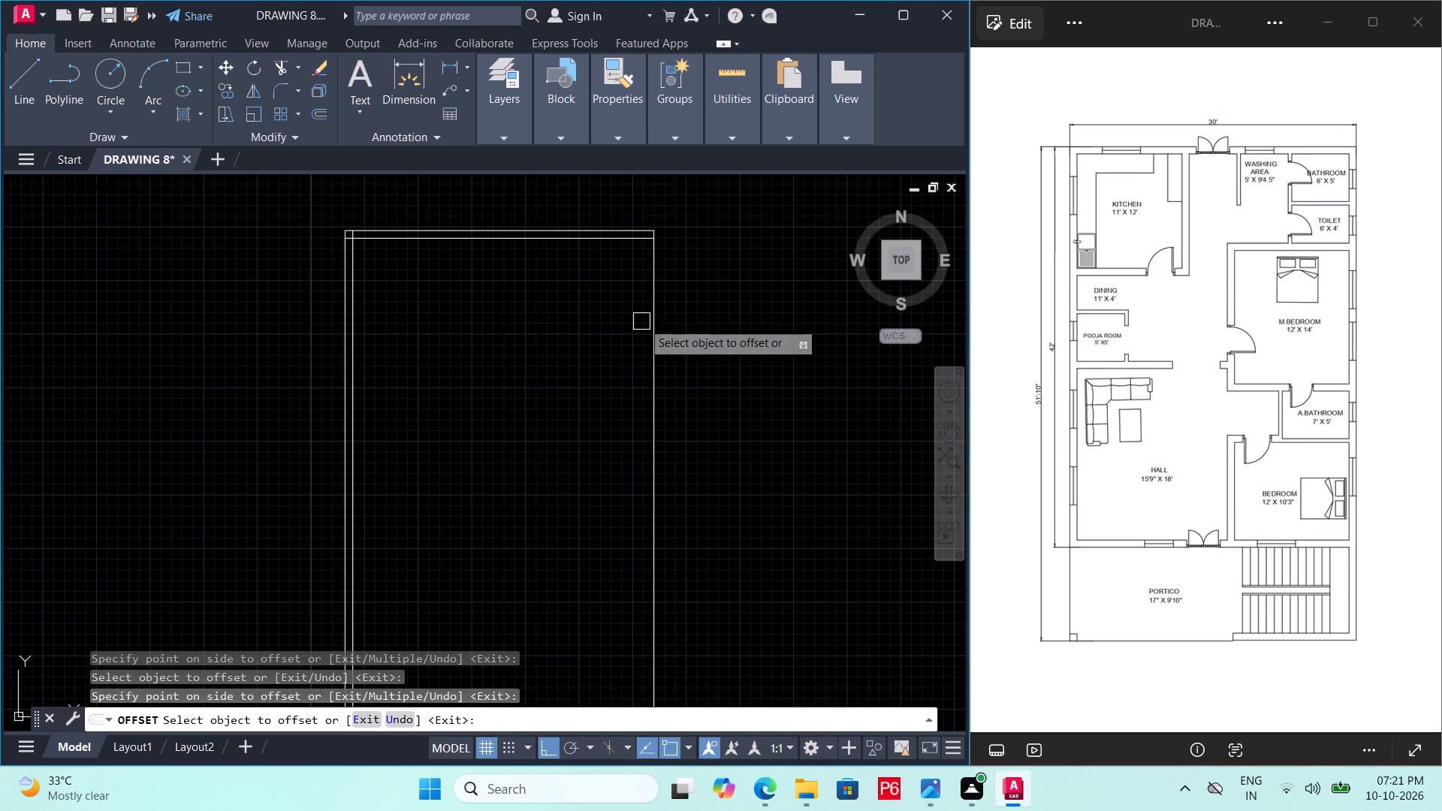
click(649, 318)
click(561, 336)
scroll(408, 252, up, 1)
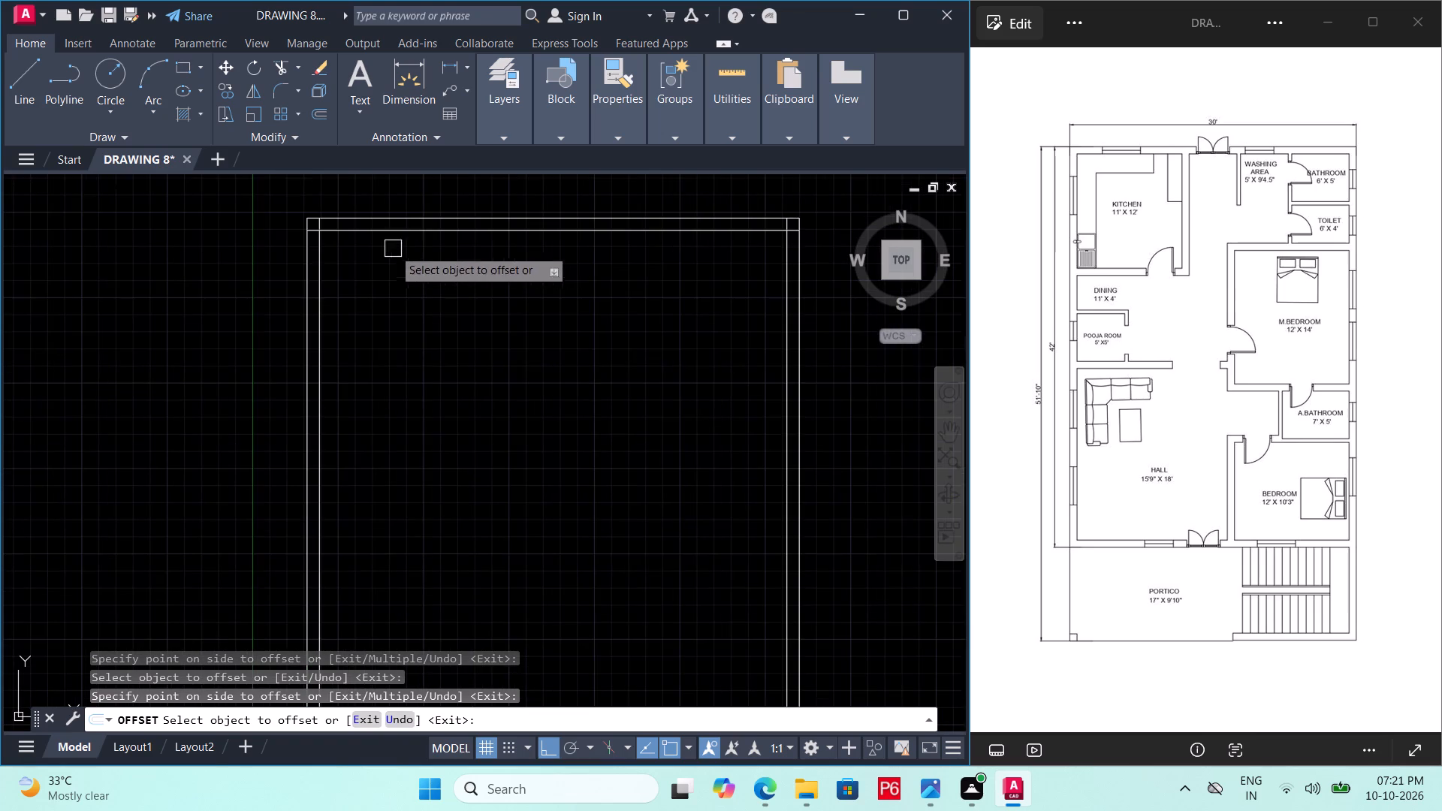
scroll(277, 249, up, 1)
key(Escape)
key(ctrl+s)
key(ctrl+s)
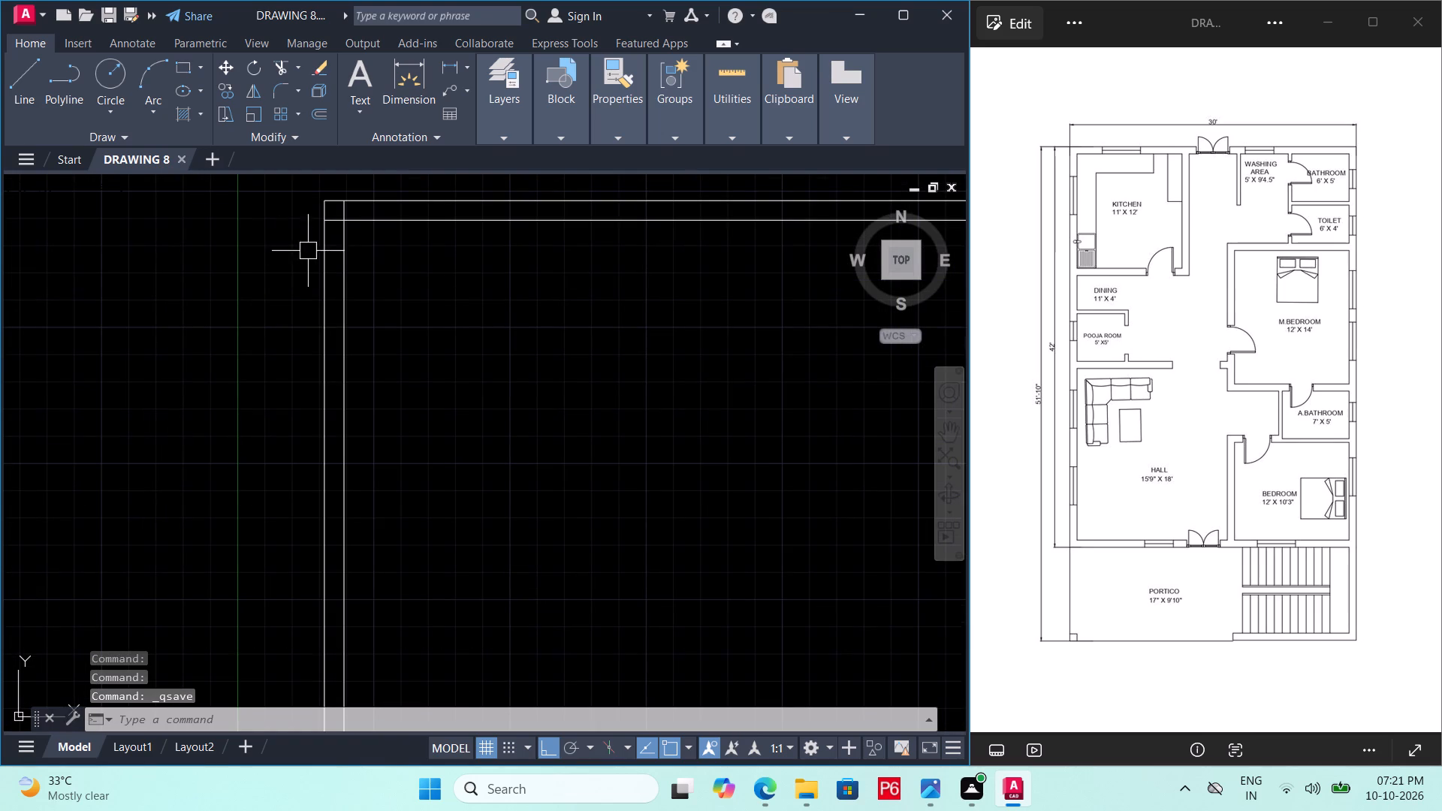
Trim the overlapping inner wall lines at the top-left and top-right corners of the outer walls, and save.
scroll(340, 213, up, 2)
text(TR)
key(space)
key(space)
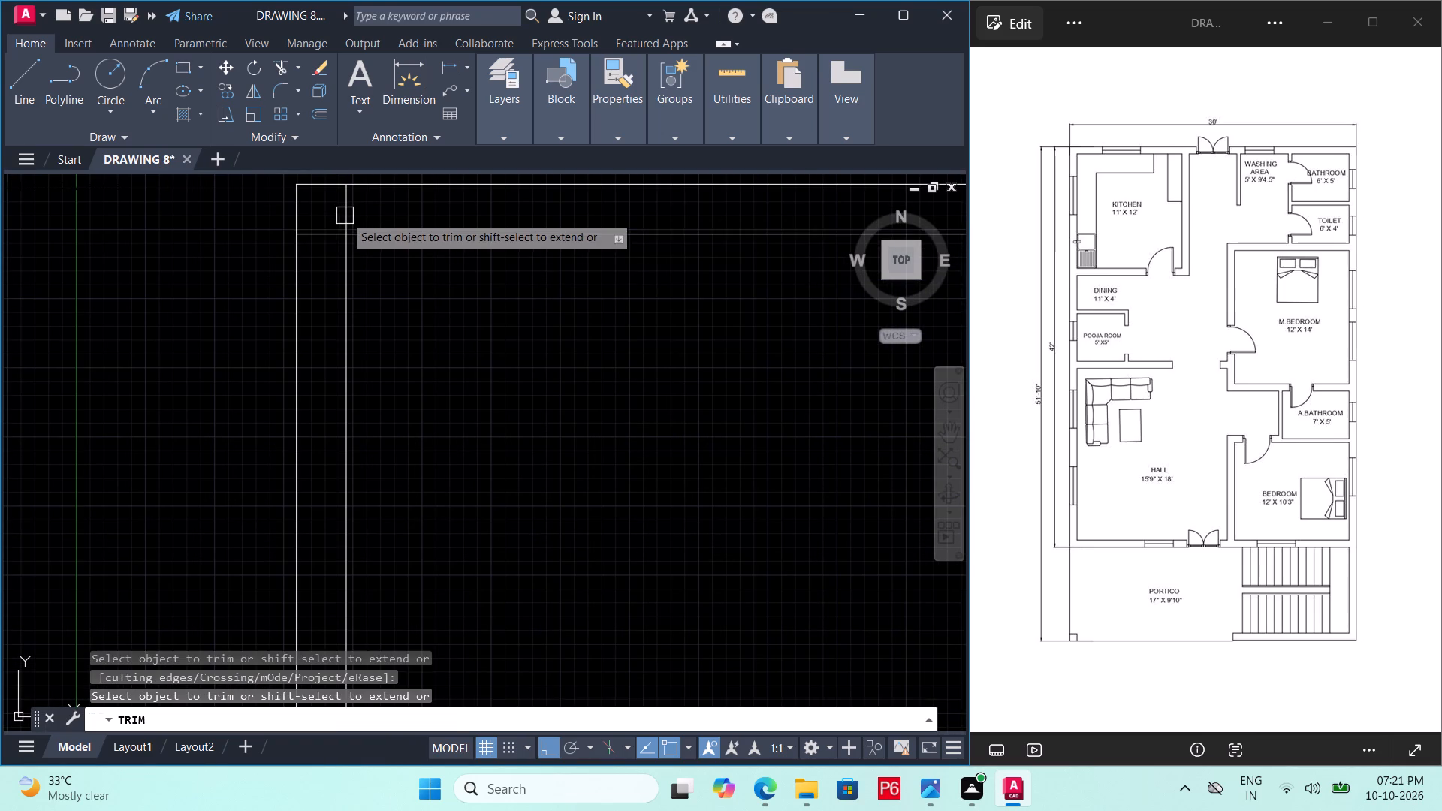
click(345, 216)
click(324, 238)
scroll(299, 309, down, 3)
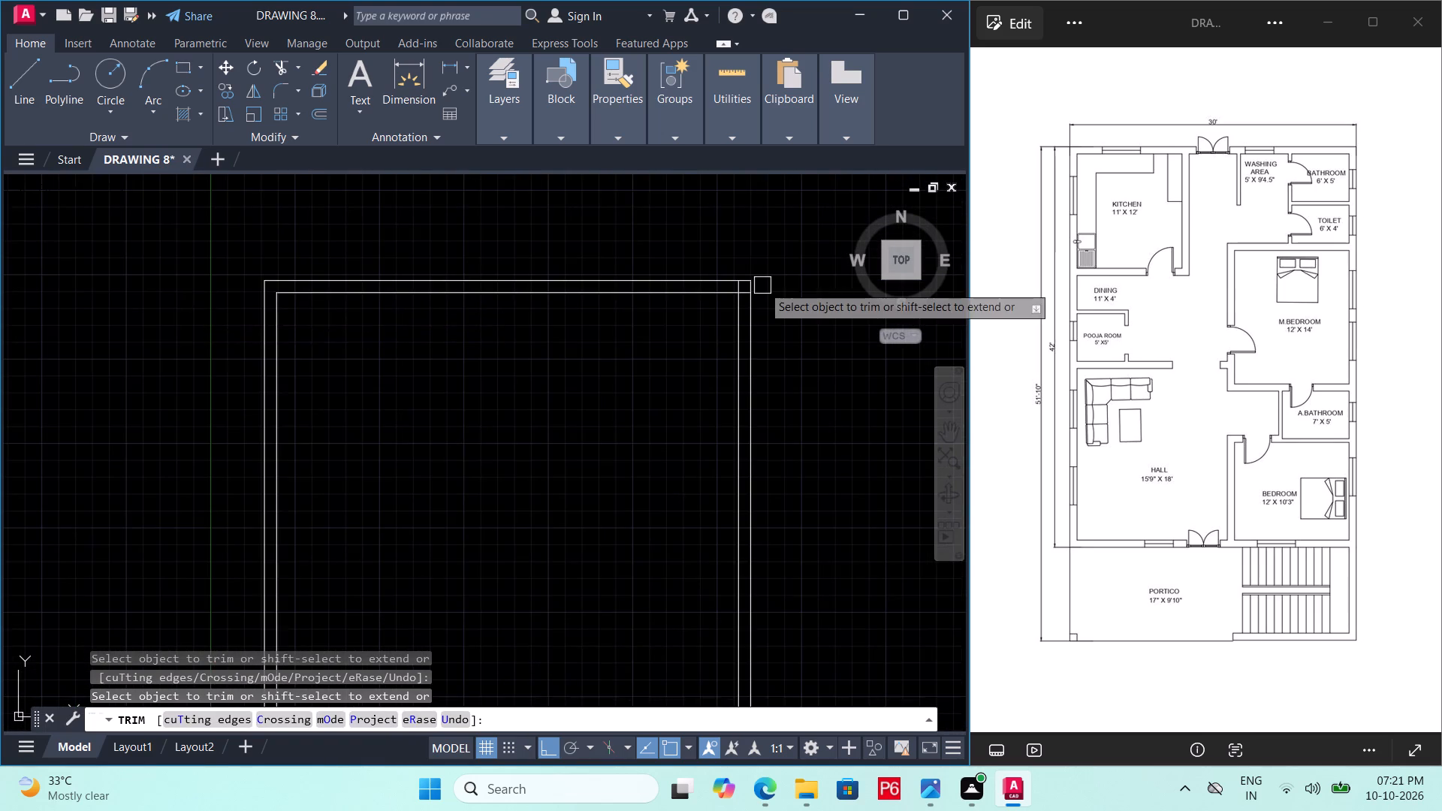
scroll(762, 285, up, 3)
click(653, 279)
click(684, 309)
scroll(726, 300, down, 3)
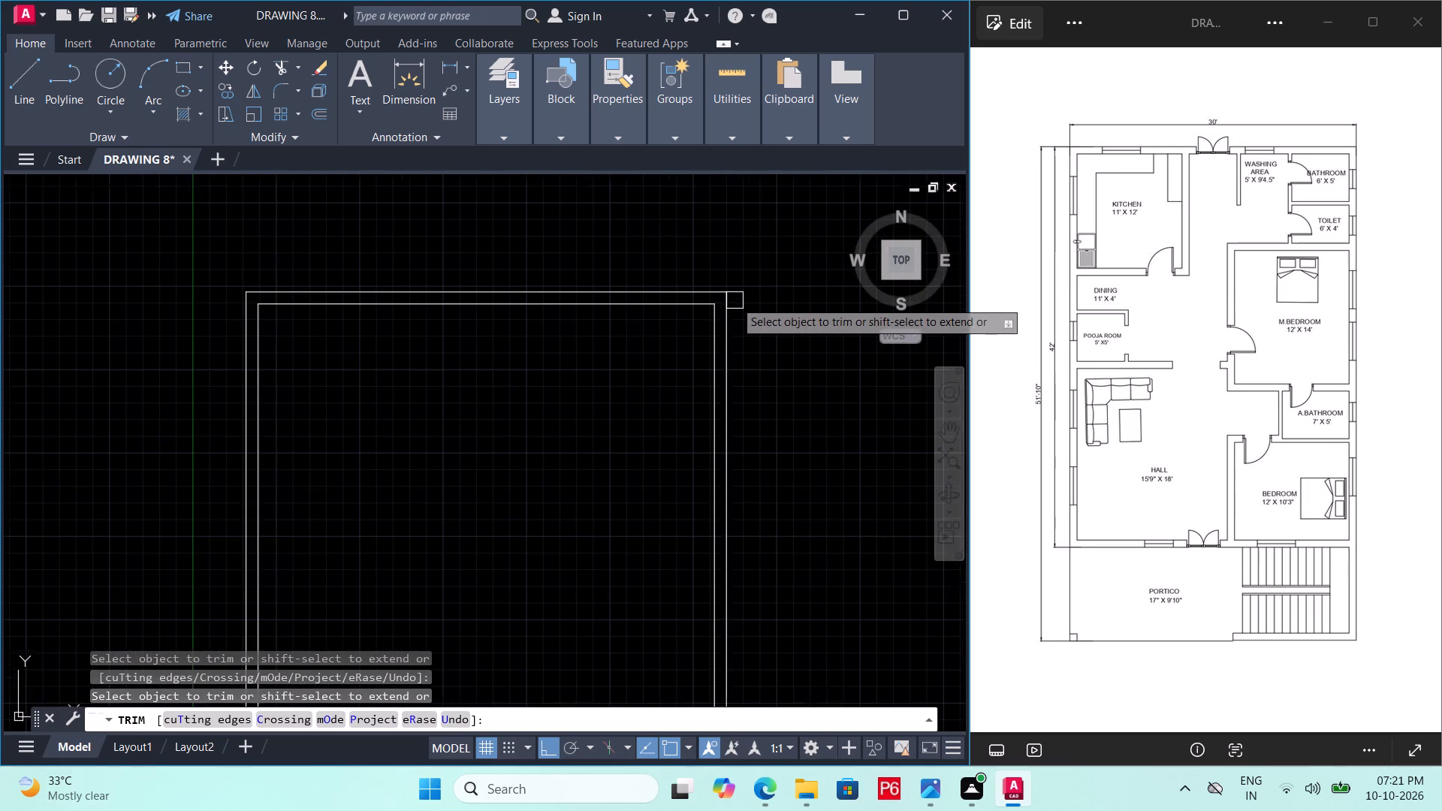
key(ctrl+s)
key(ctrl+s)
key(ctrl+s)
Offset the left wall's inner line 11' to the right to mark the kitchen's width.
middle_drag(533, 315, 616, 293)
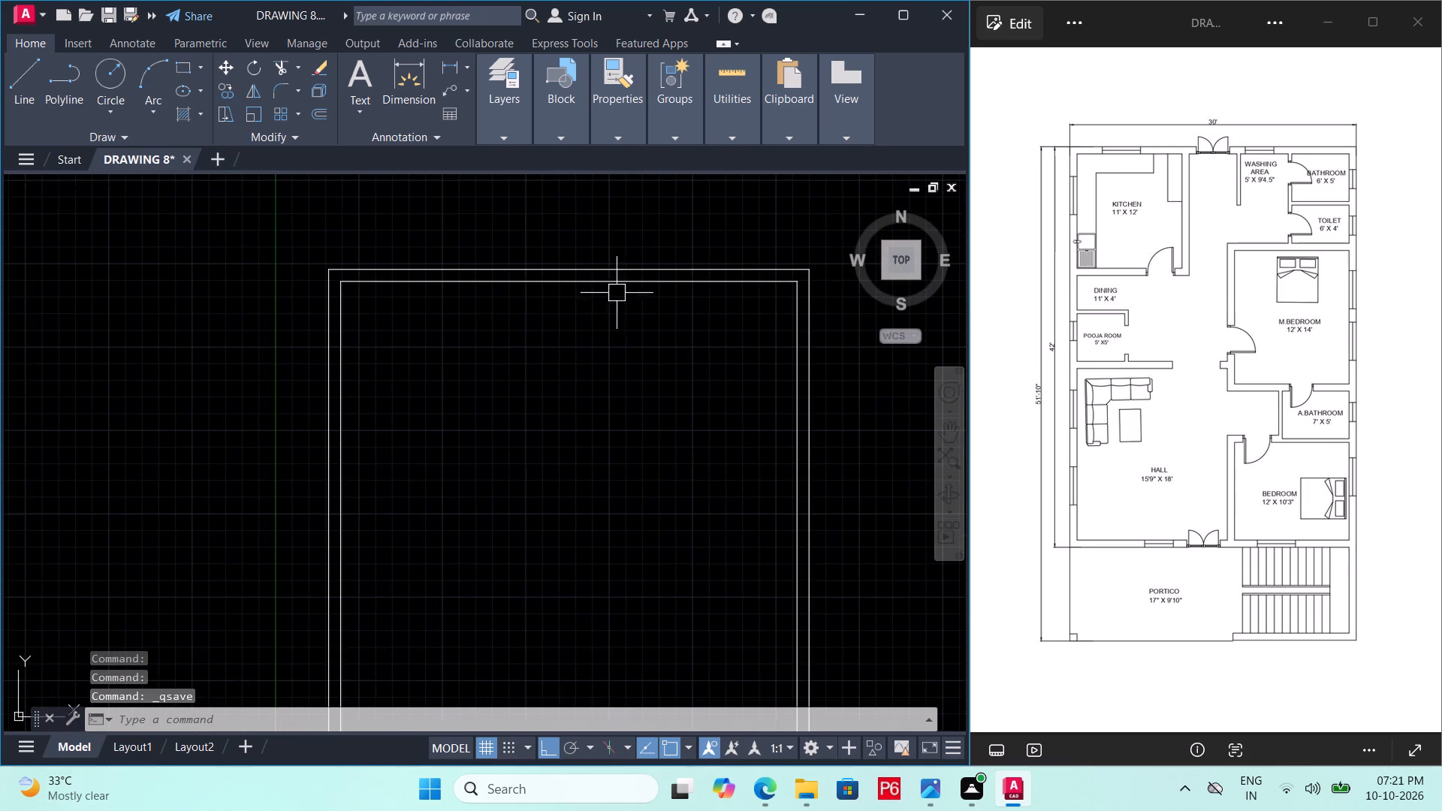
scroll(473, 316, up, 1)
key(o)
key(Return)
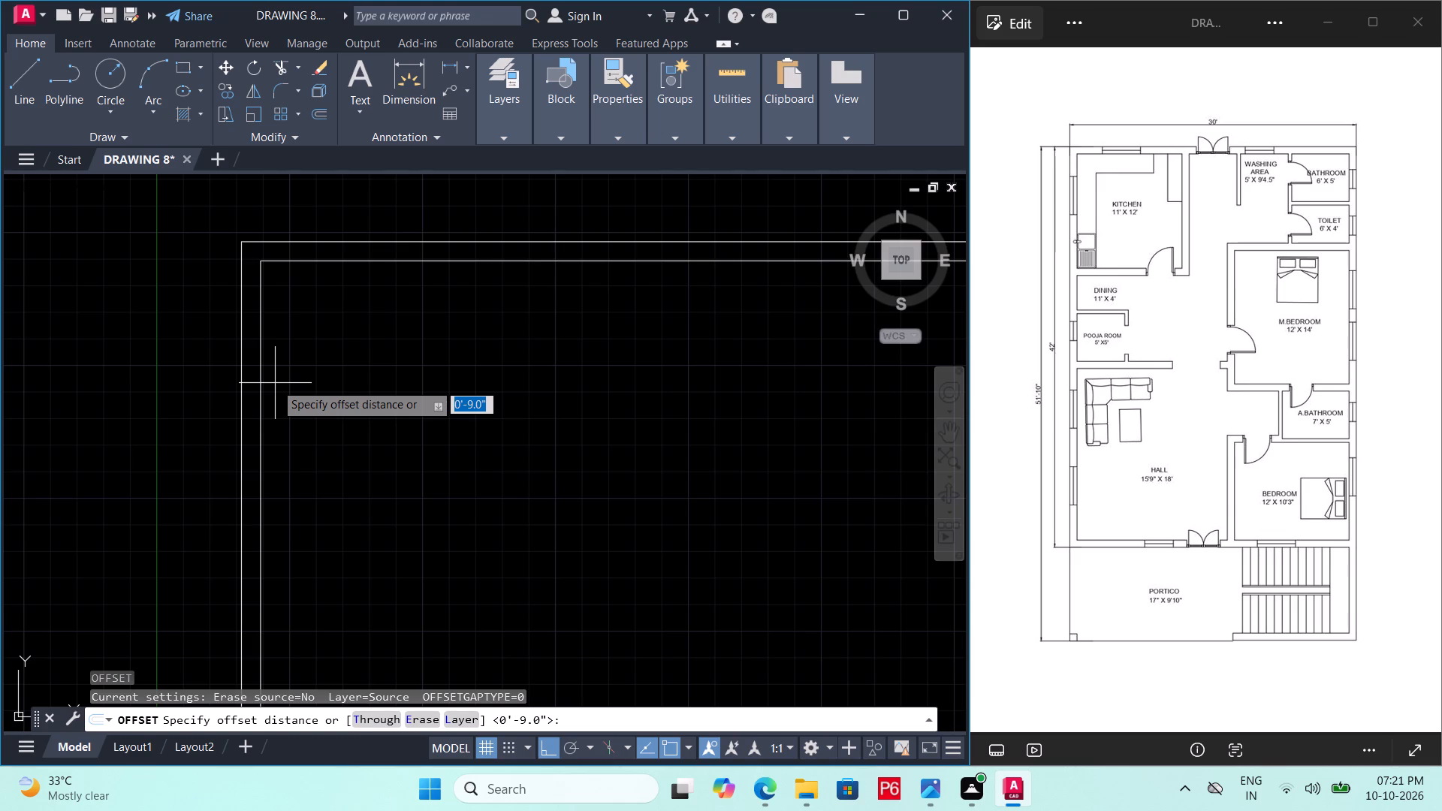
text(11)
key(BackSpace)
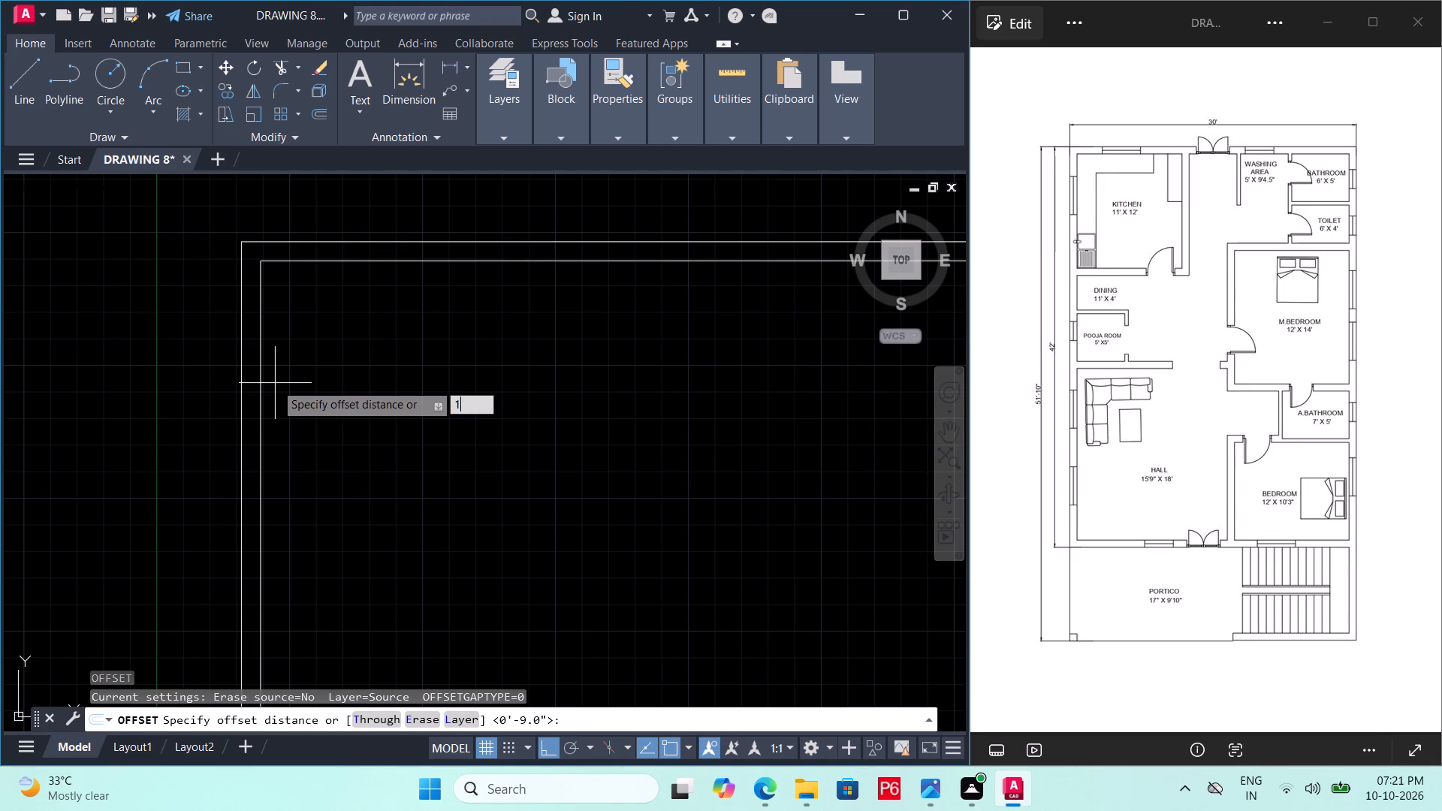
key(BackSpace)
text(11)
key(apostrophe)
key(Return)
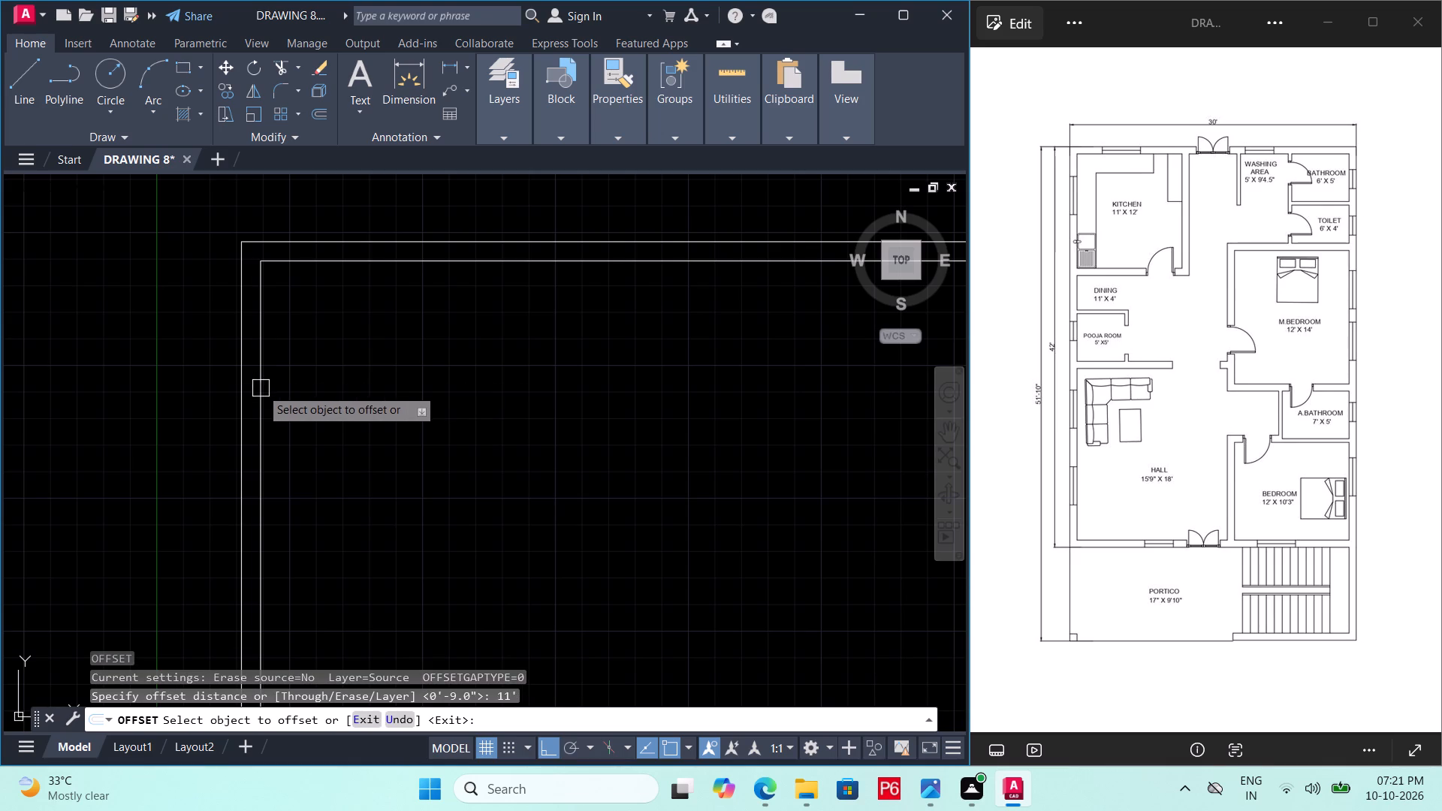
click(261, 388)
double_click(662, 393)
key(space)
Offset the kitchen's right-hand line 9" to the right to give the kitchen wall its thickness.
key(space)
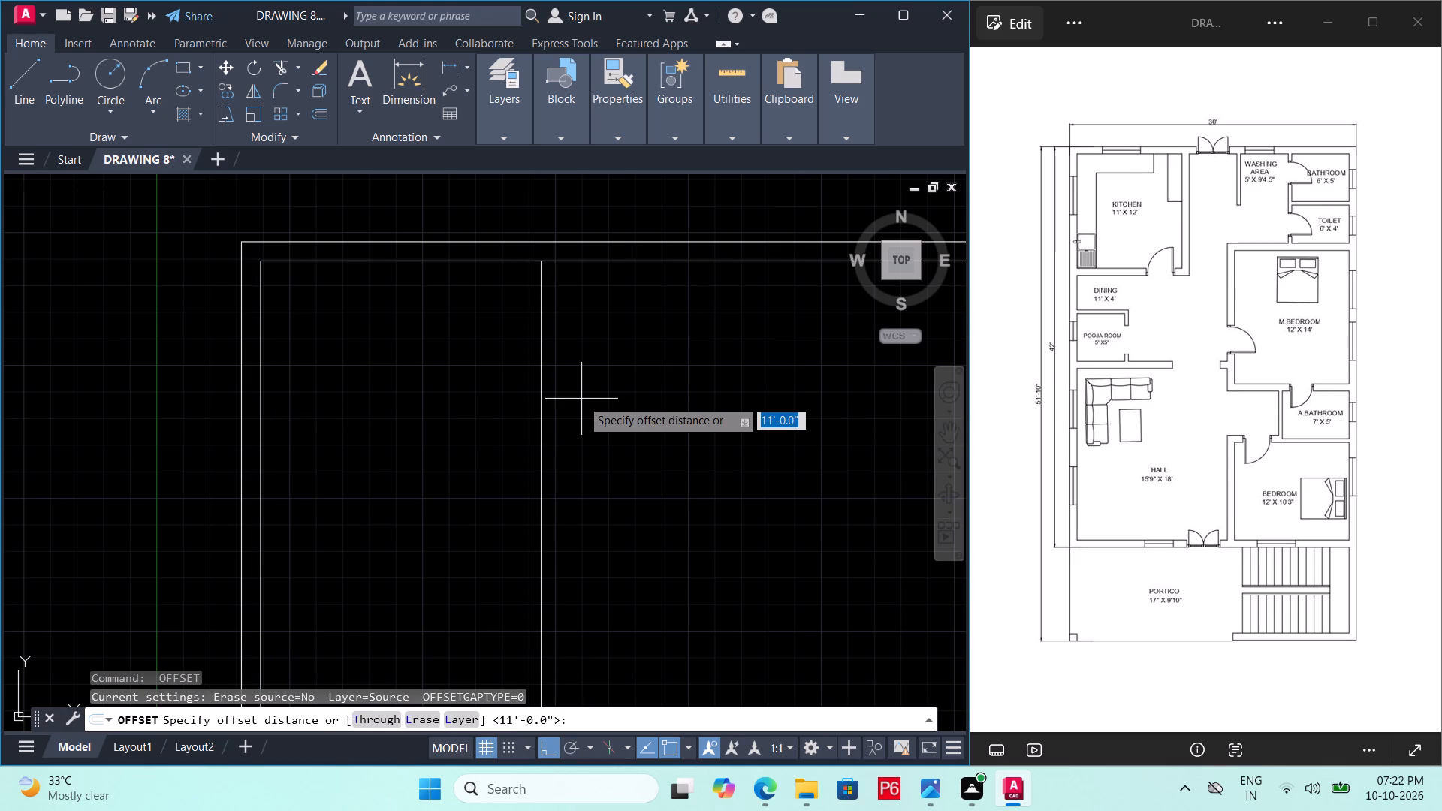
text(9")
key(Return)
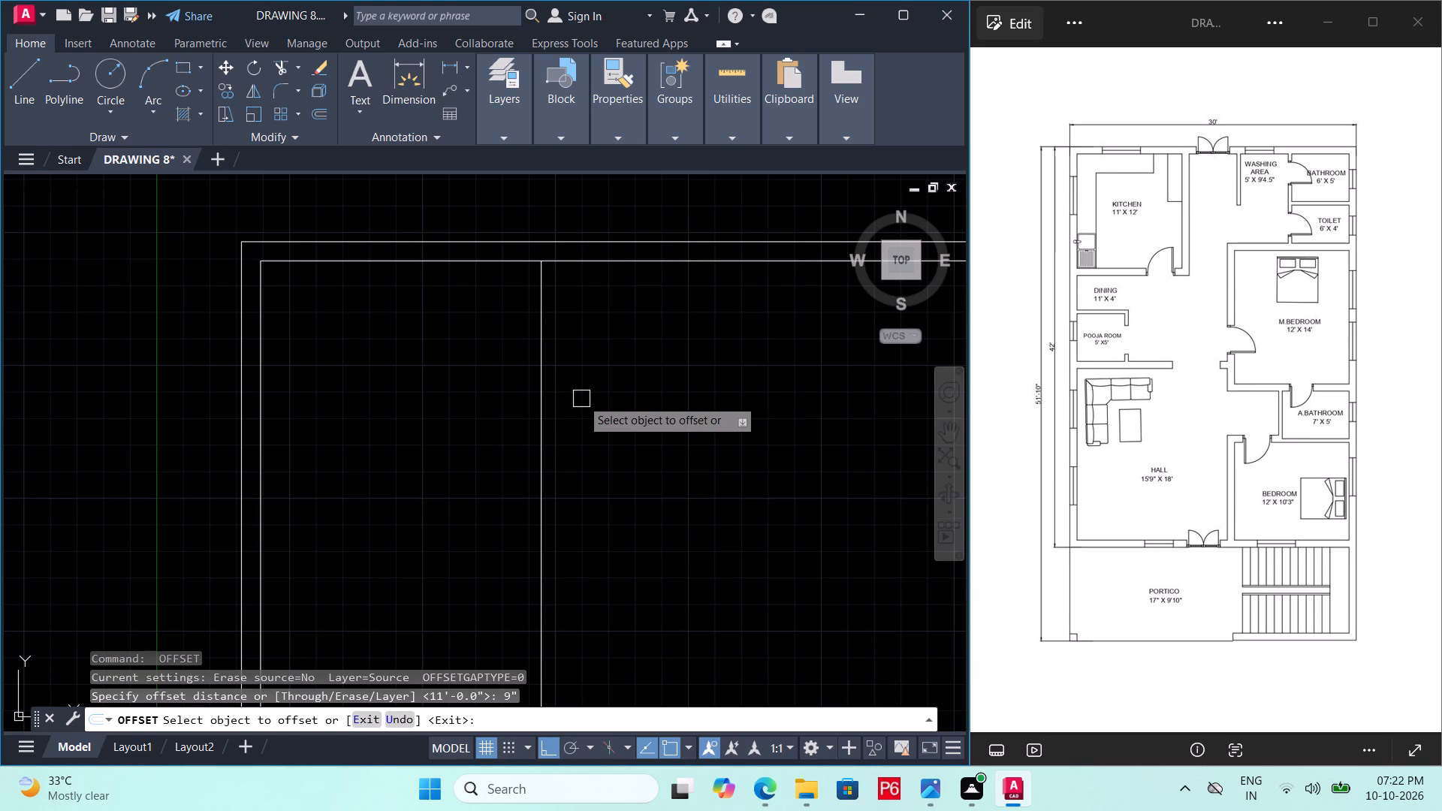
double_click(543, 409)
click(656, 412)
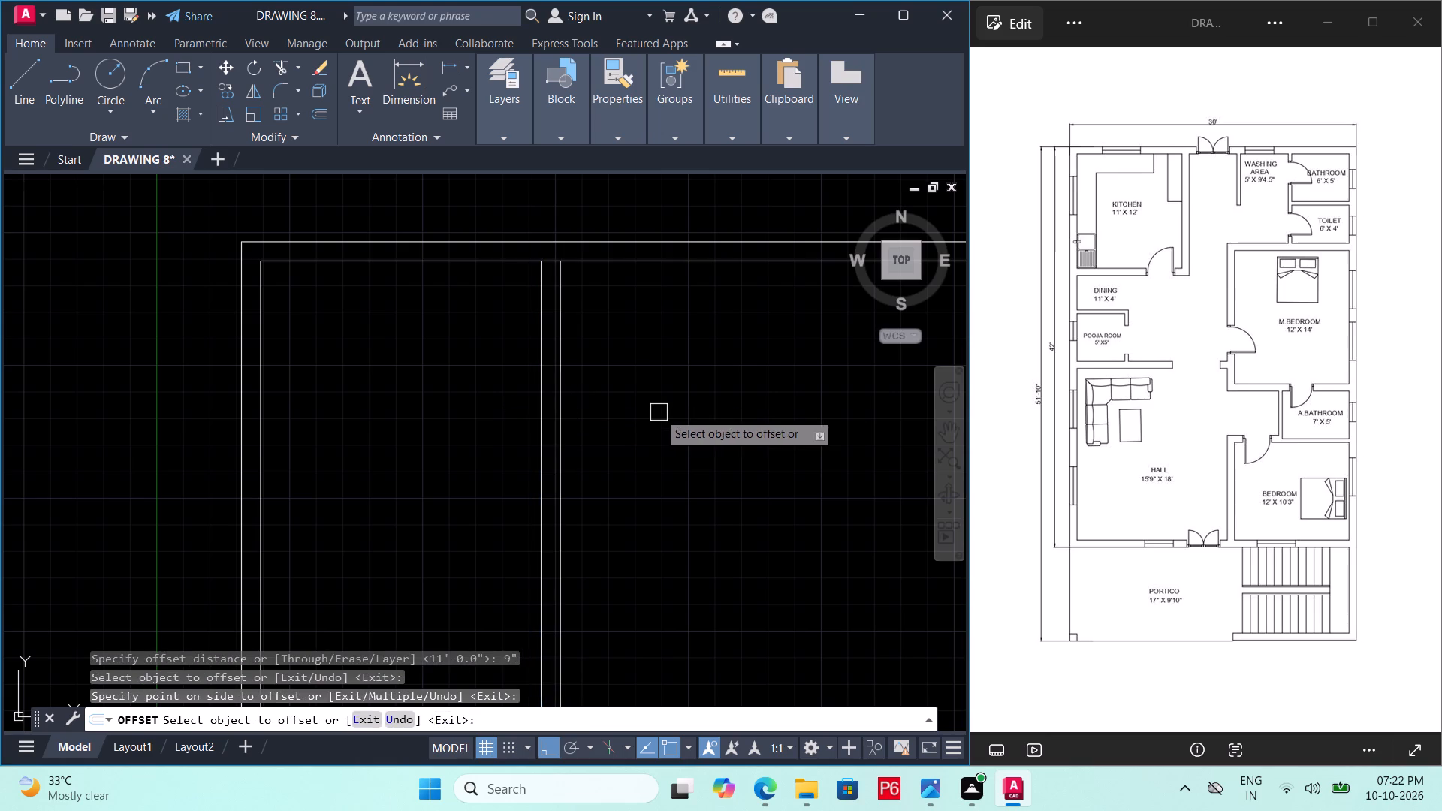
key(Escape)
Trim the top wall's inner line between the two lines of the kitchen's right wall, and save.
text(TR)
key(space)
key(space)
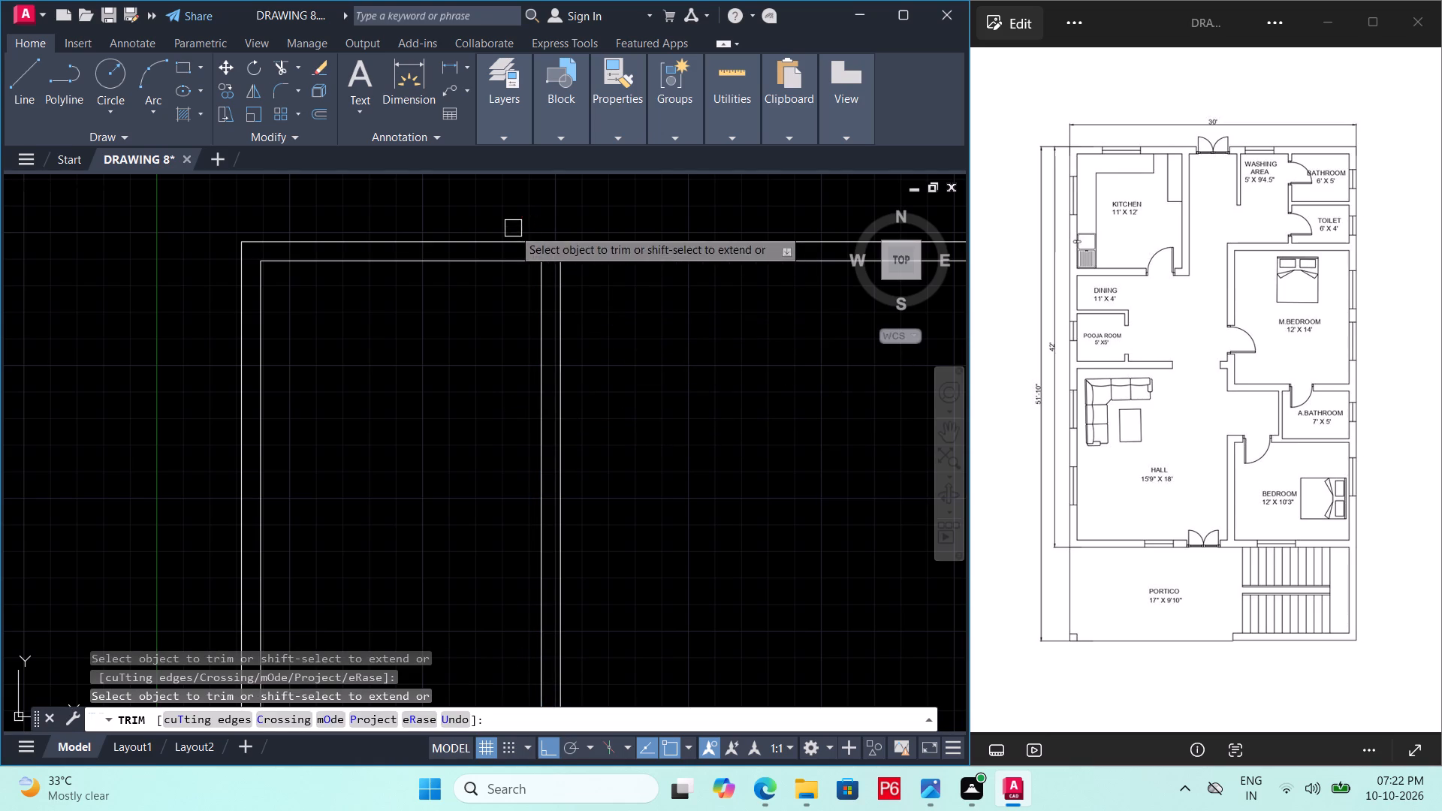
scroll(566, 281, up, 3)
click(515, 204)
scroll(509, 279, down, 4)
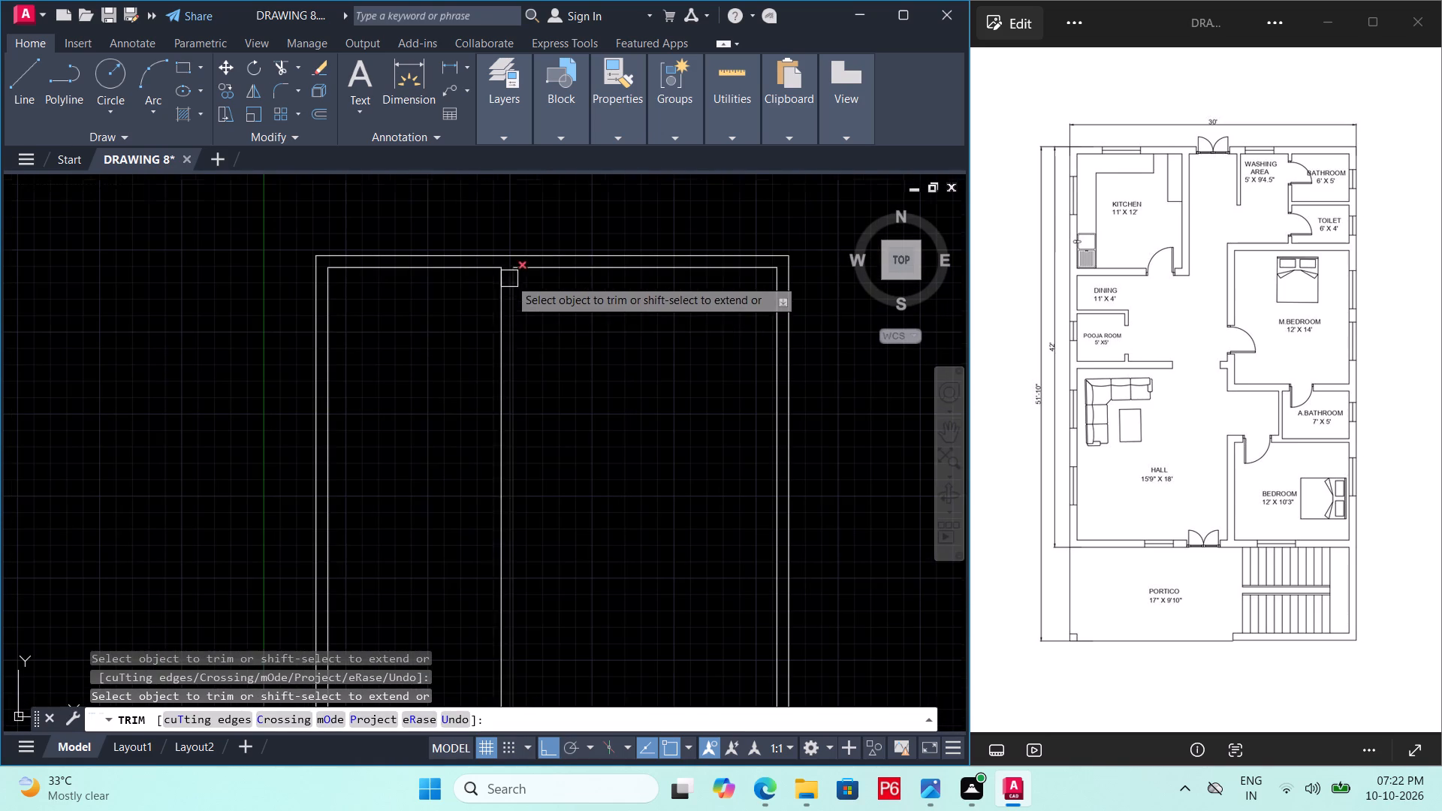
key(ctrl+s)
key(ctrl+s)
key(ctrl+s)
Offset the right outer wall's inner line 6' to the left to mark the bathroom's width.
middle_drag(546, 327, 543, 324)
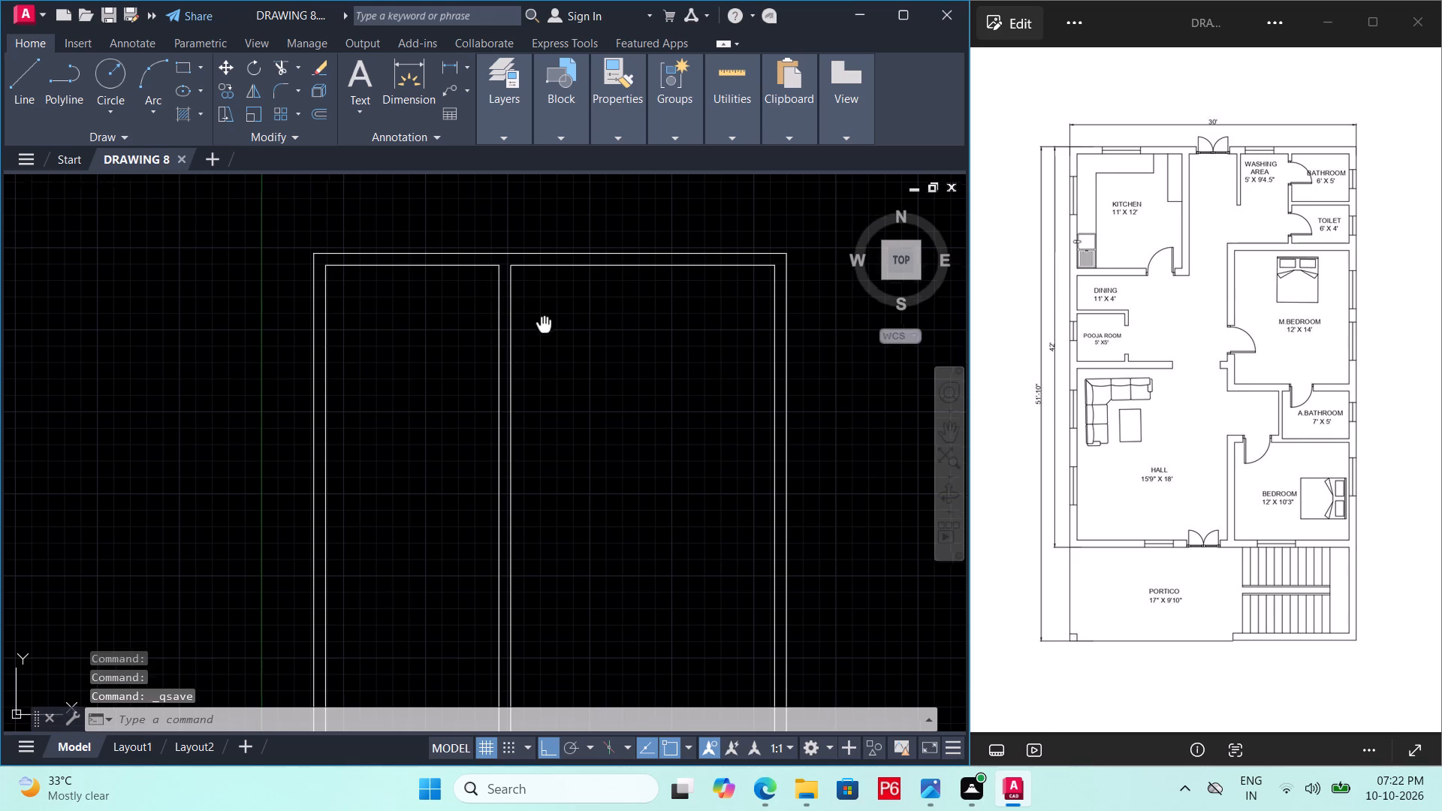
middle_drag(543, 324, 507, 314)
scroll(698, 284, up, 1)
key(o)
key(Return)
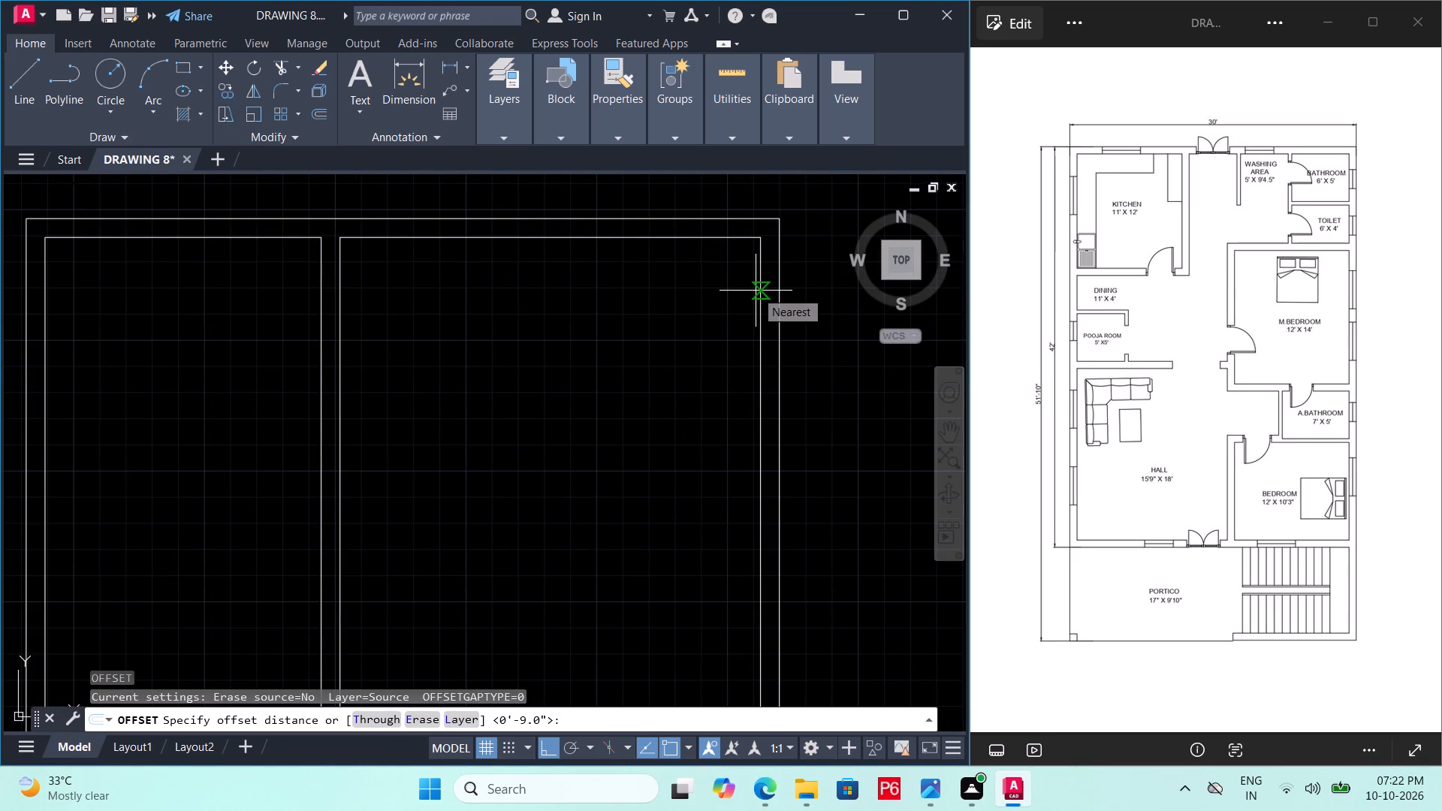
key(6)
key(apostrophe)
key(Return)
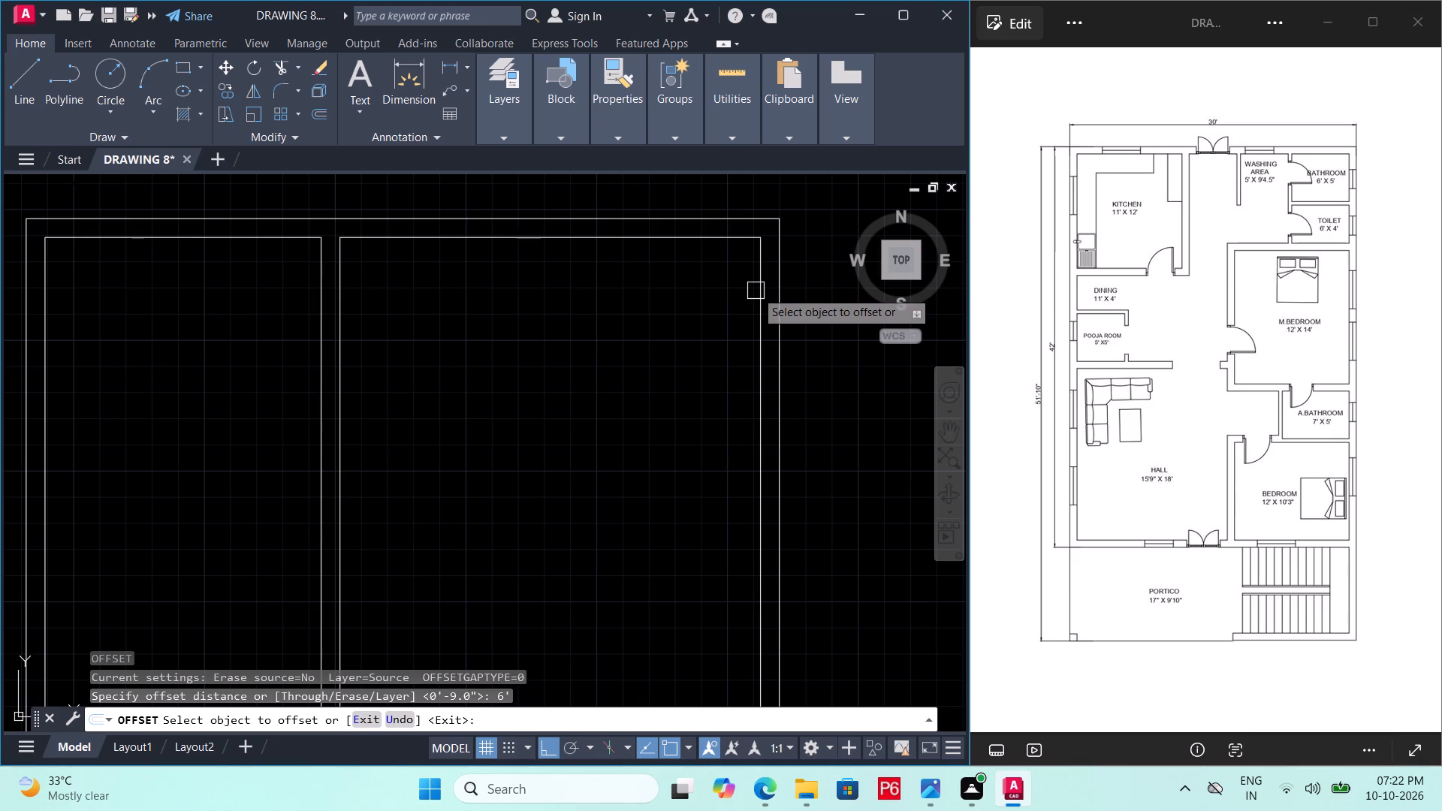
click(756, 291)
click(415, 321)
key(space)
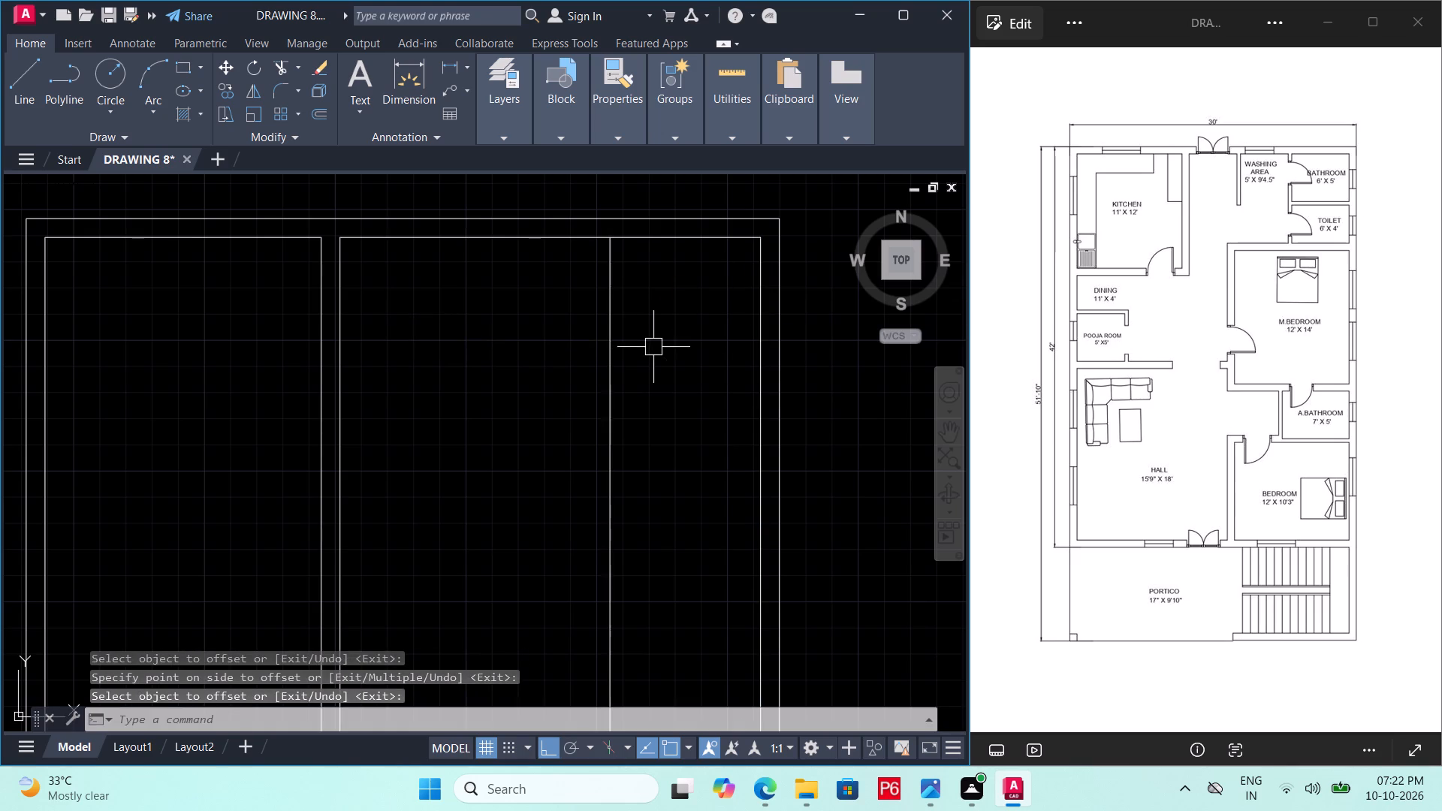
Offset the bathroom's left line 4" to the left to form the partition wall.
key(space)
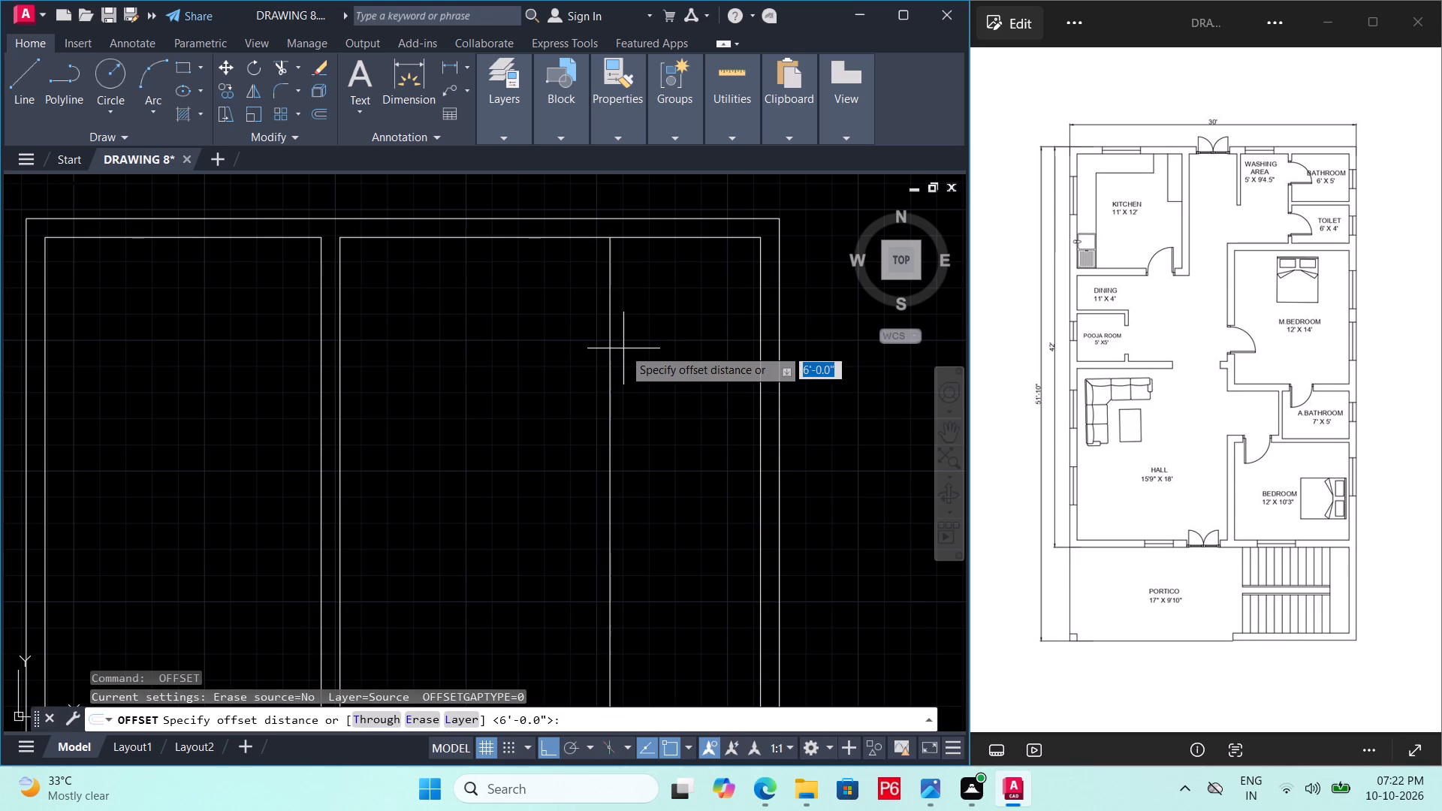
text(4")
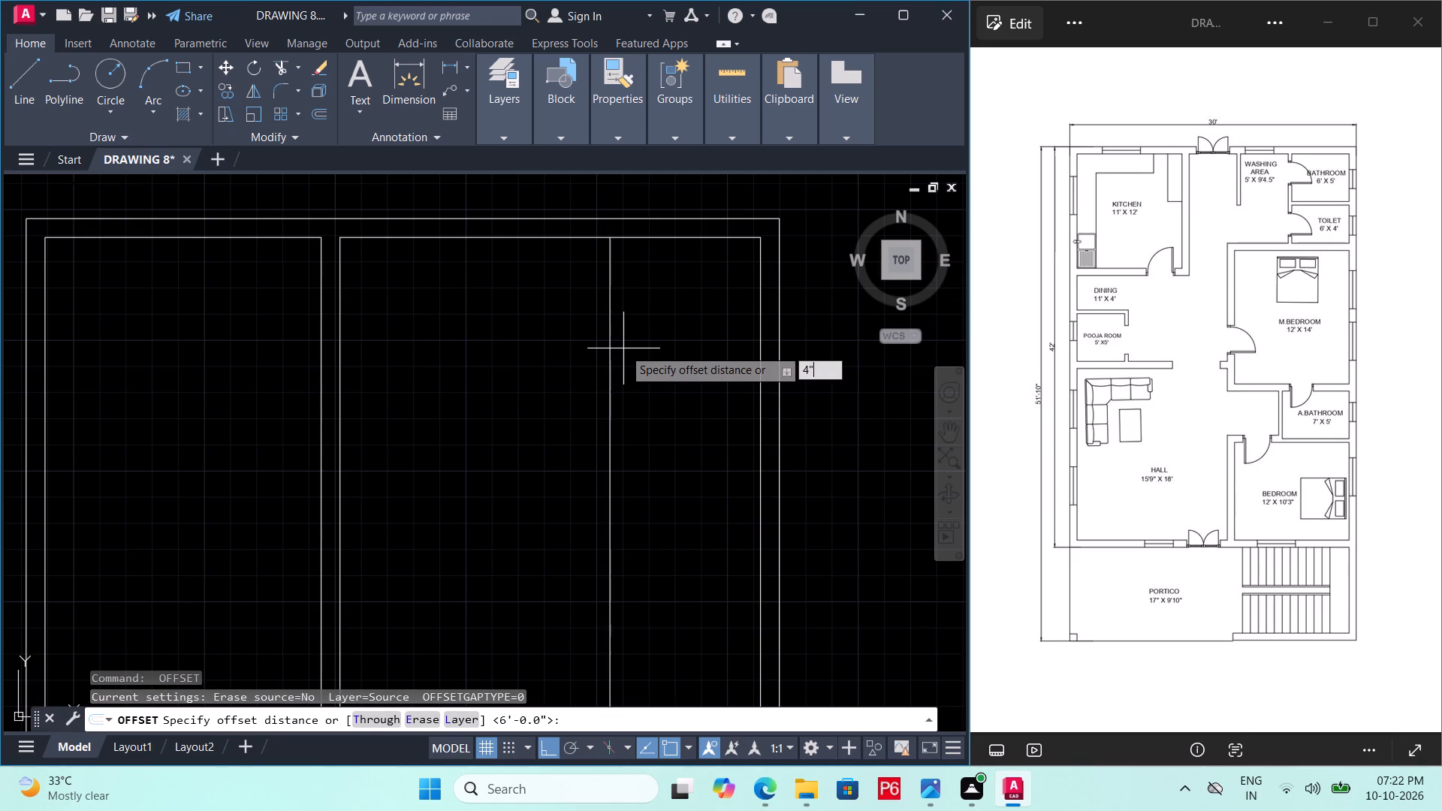
key(Return)
double_click(611, 348)
click(505, 369)
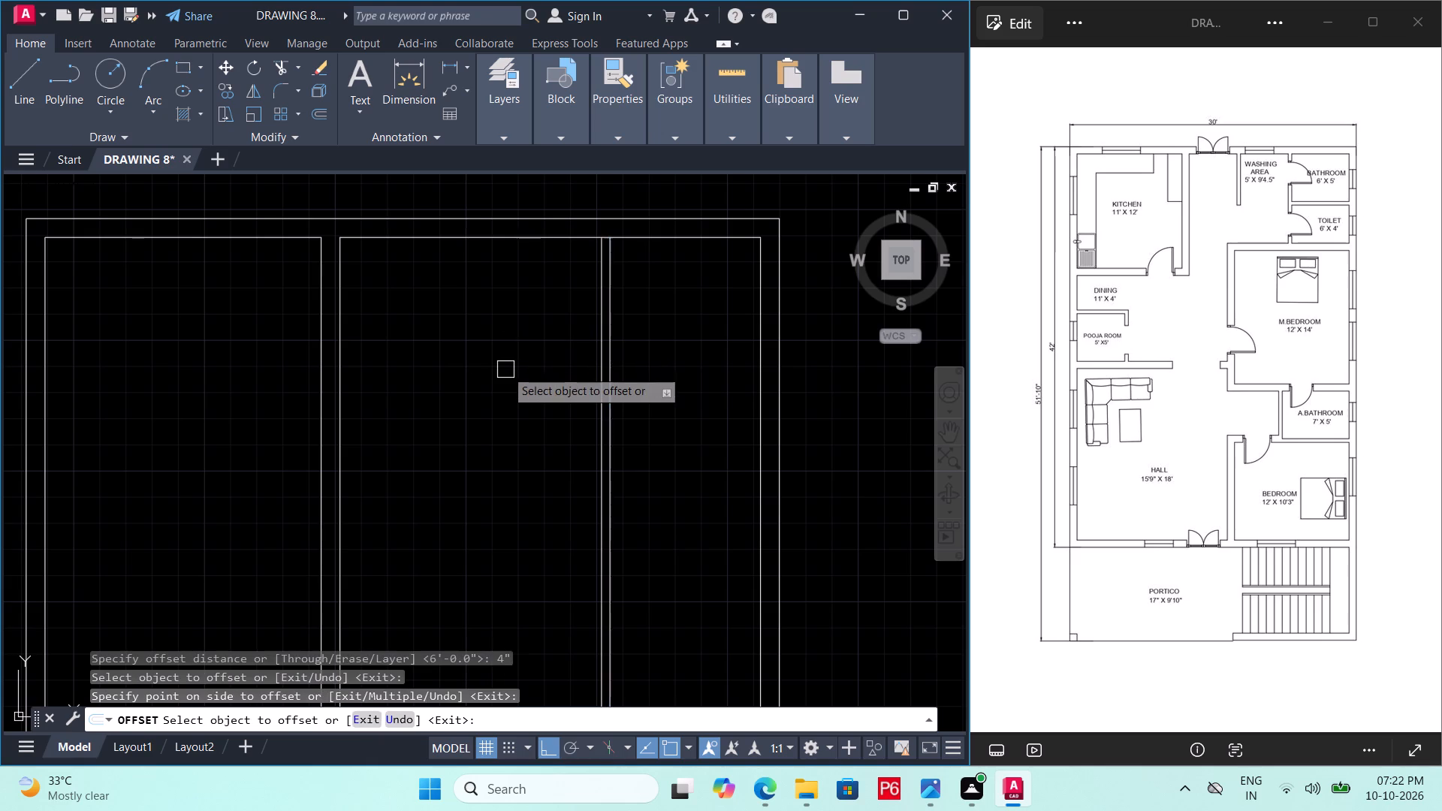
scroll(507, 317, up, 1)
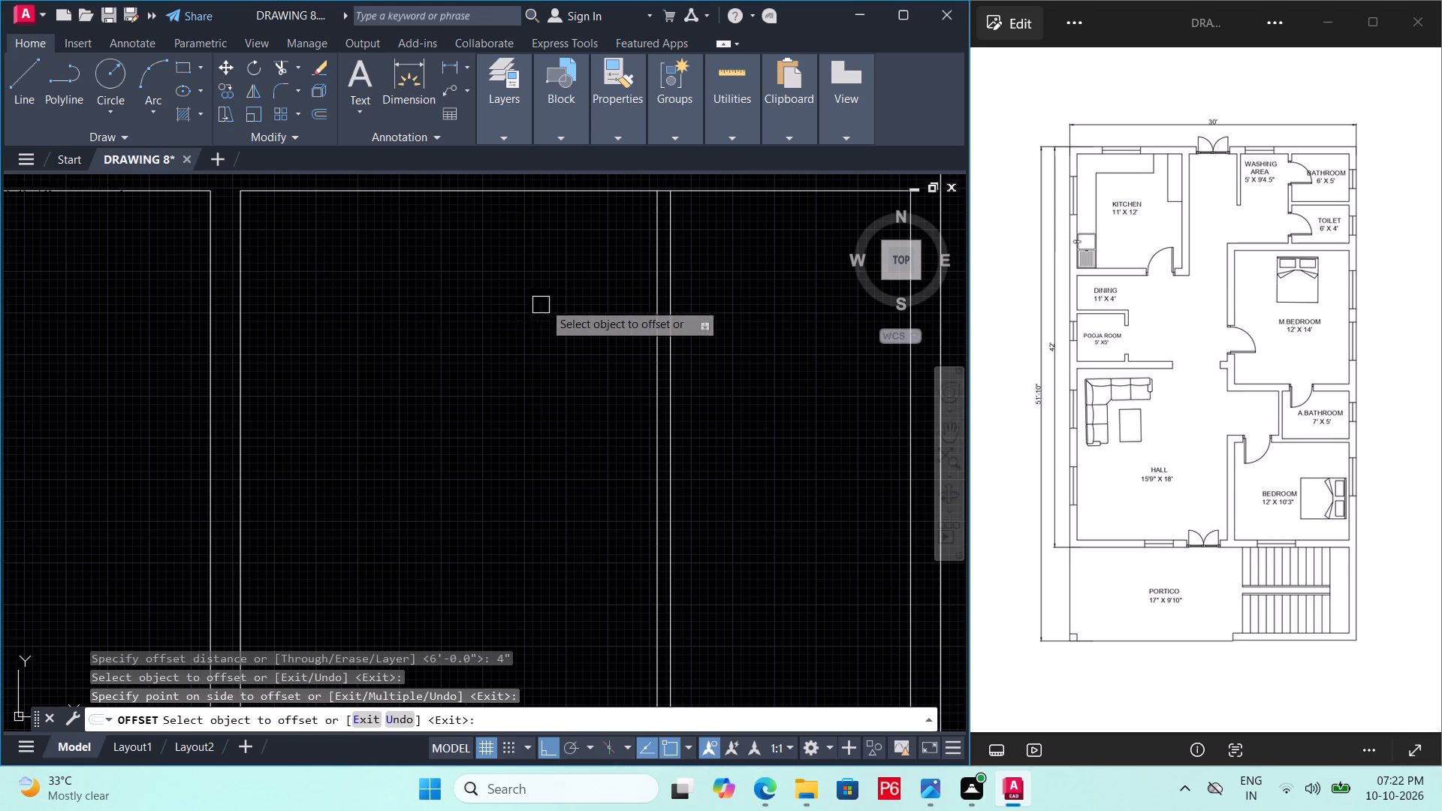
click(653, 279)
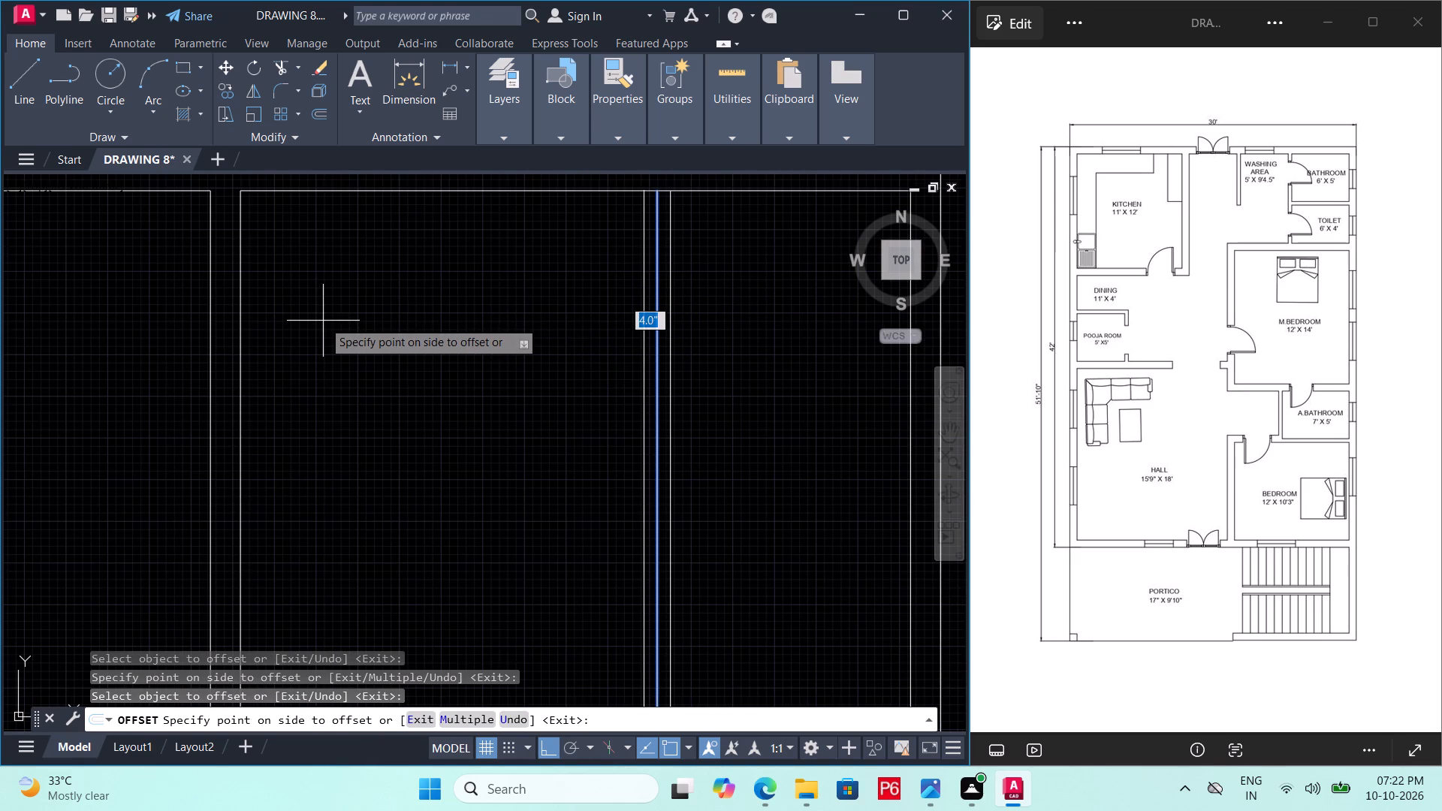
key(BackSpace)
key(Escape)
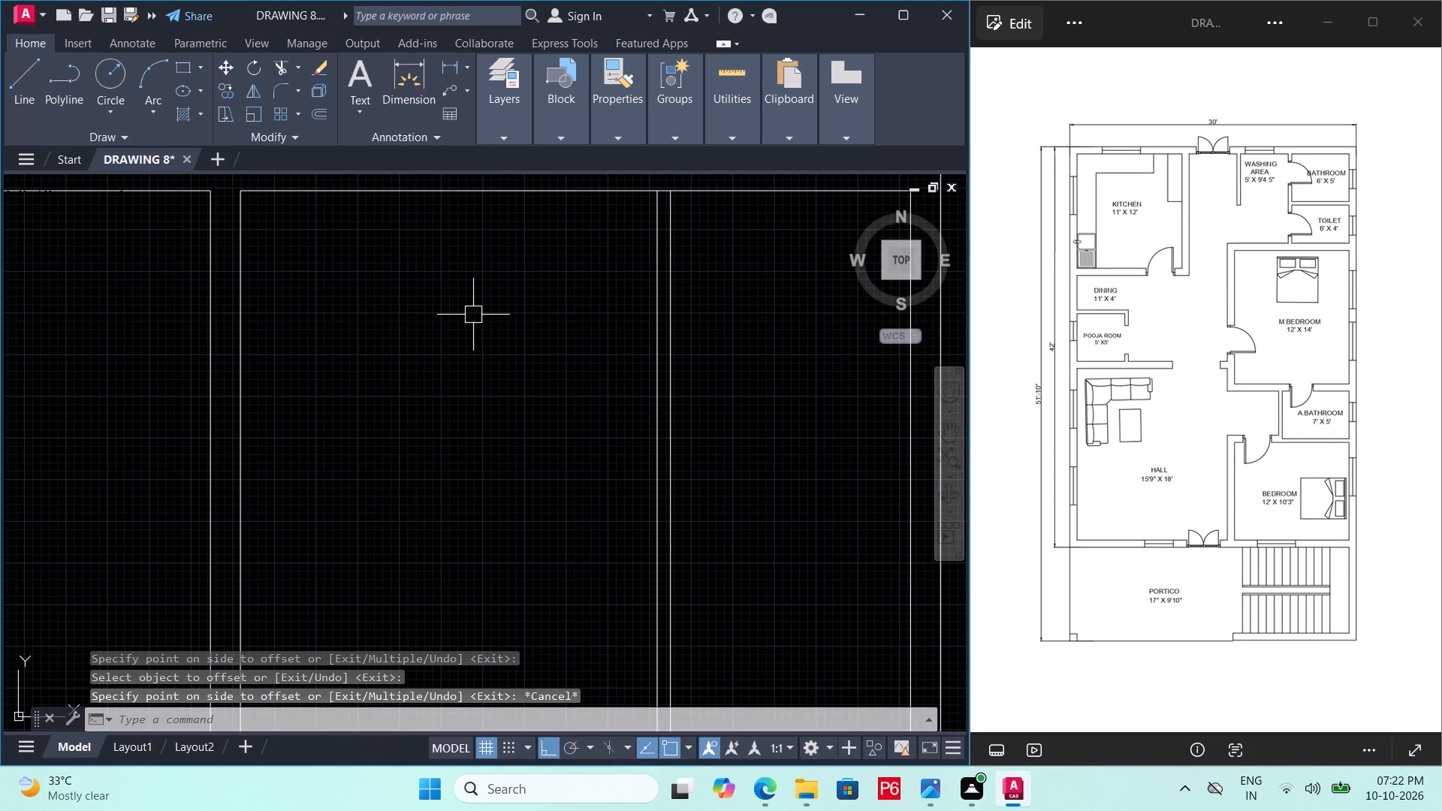
Offset the bathroom partition's left line 5' to the left to mark the washing area's width.
key(o)
key(Return)
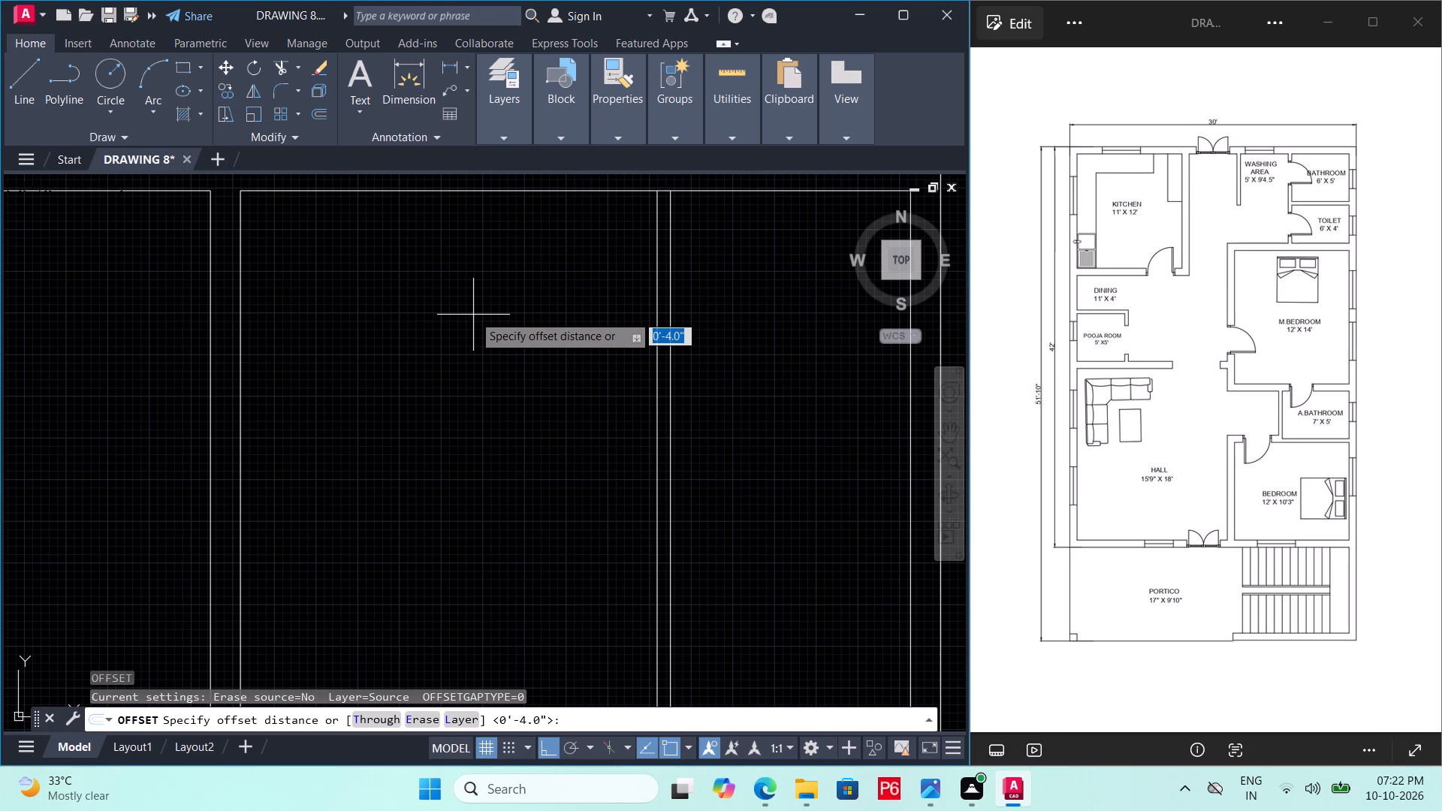
text(5')
key(Return)
click(661, 304)
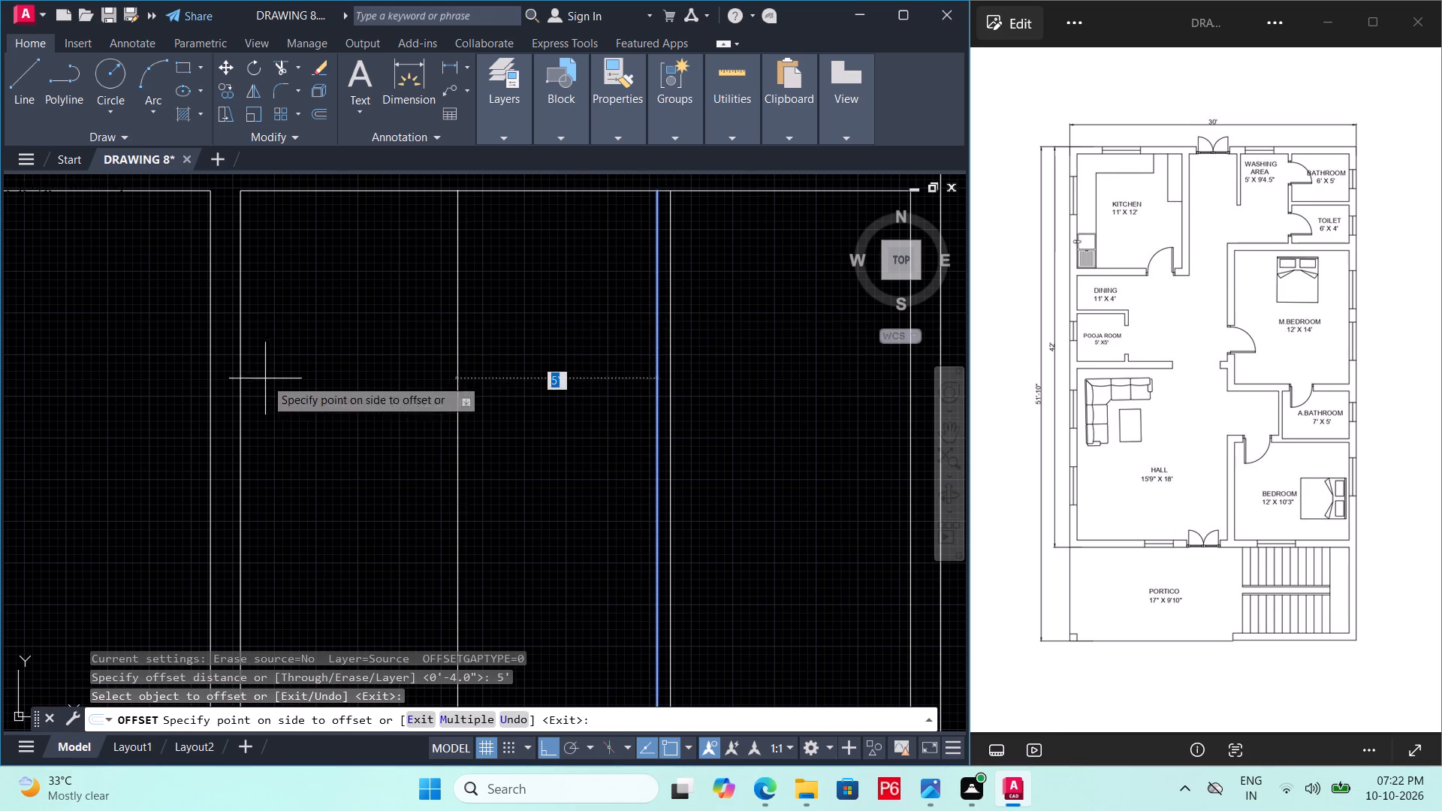
click(231, 384)
key(space)
Offset the washing area's left line 4" to the left to form its partition wall, and save.
key(space)
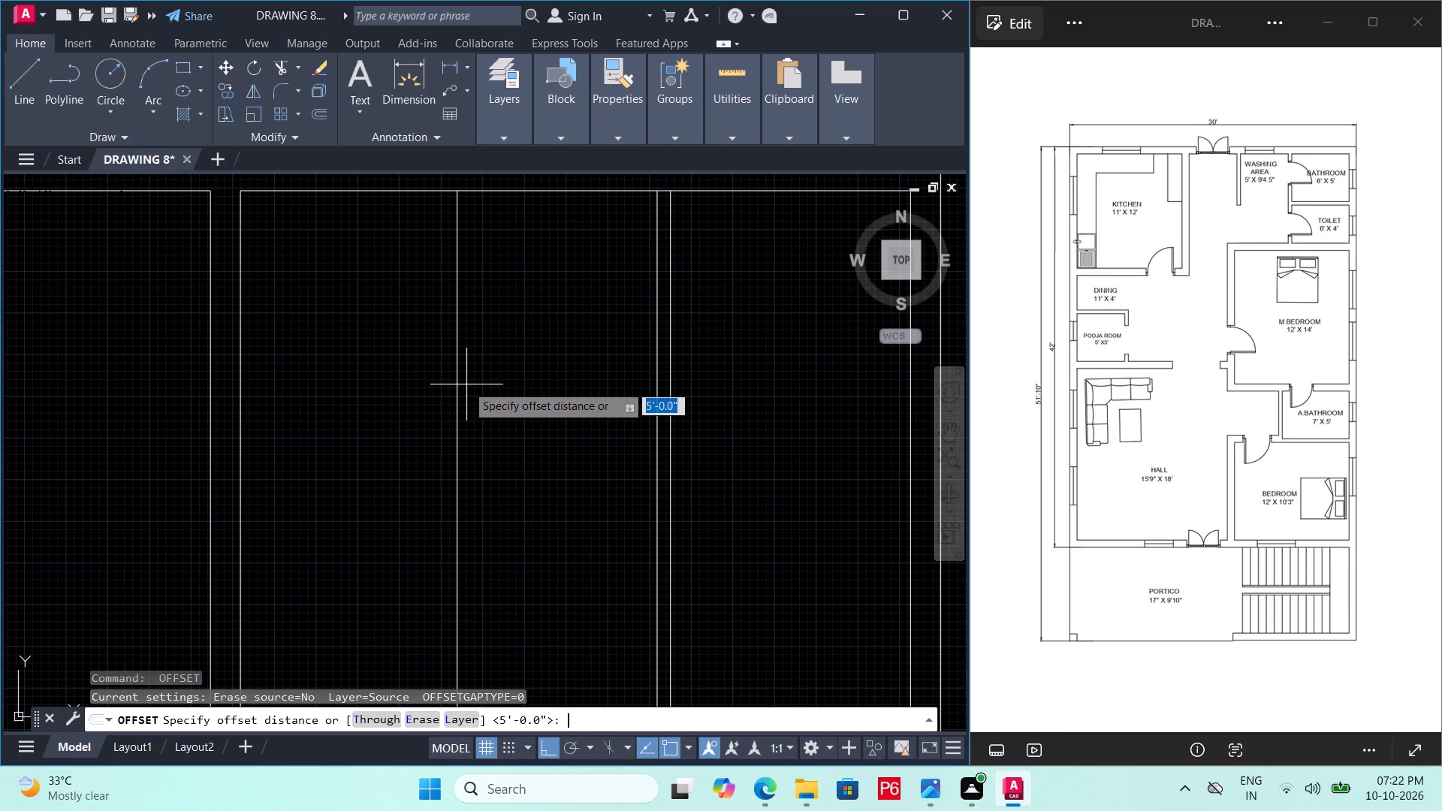
text(4")
key(Return)
click(463, 385)
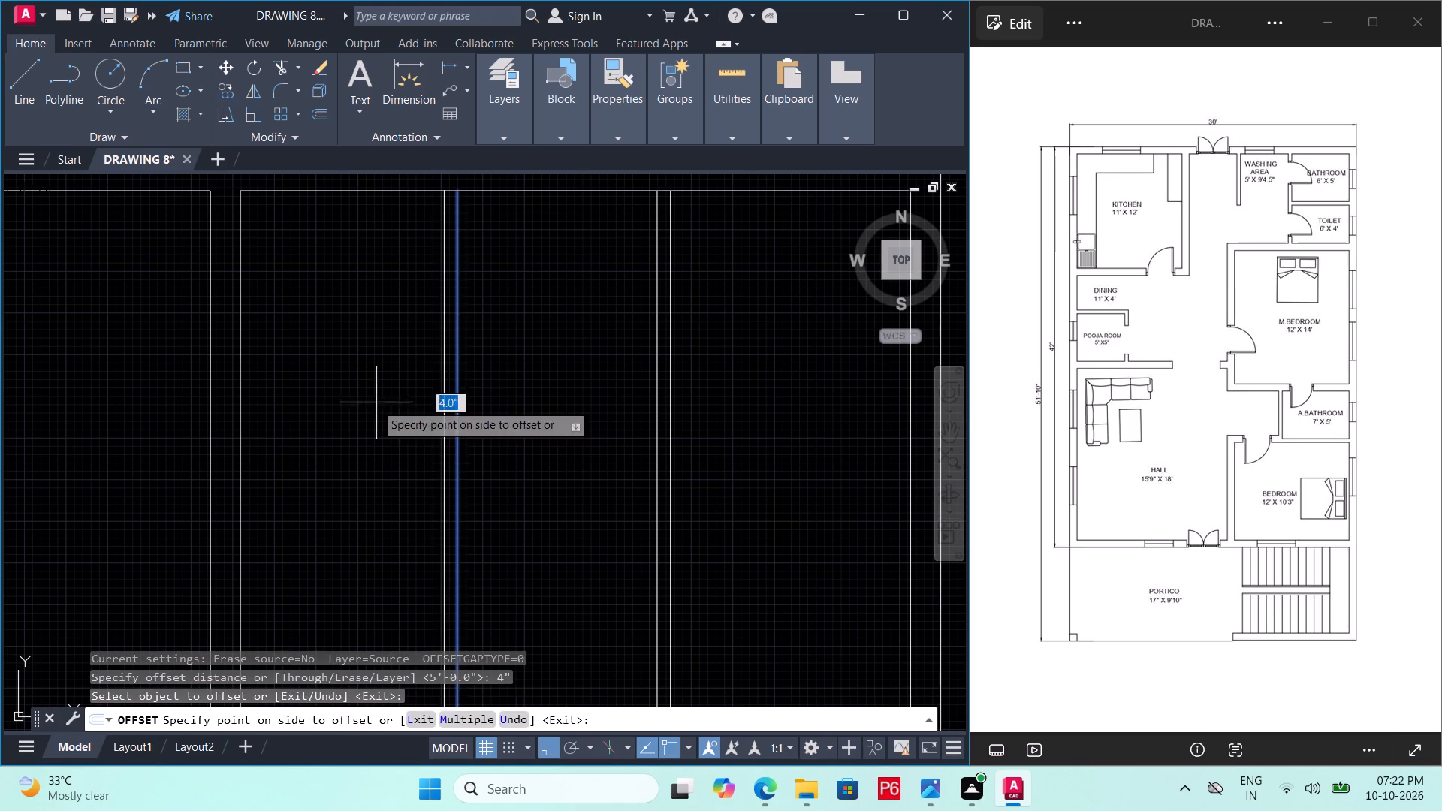
click(375, 403)
middle_click(499, 404)
scroll(500, 404, down, 1)
key(Escape)
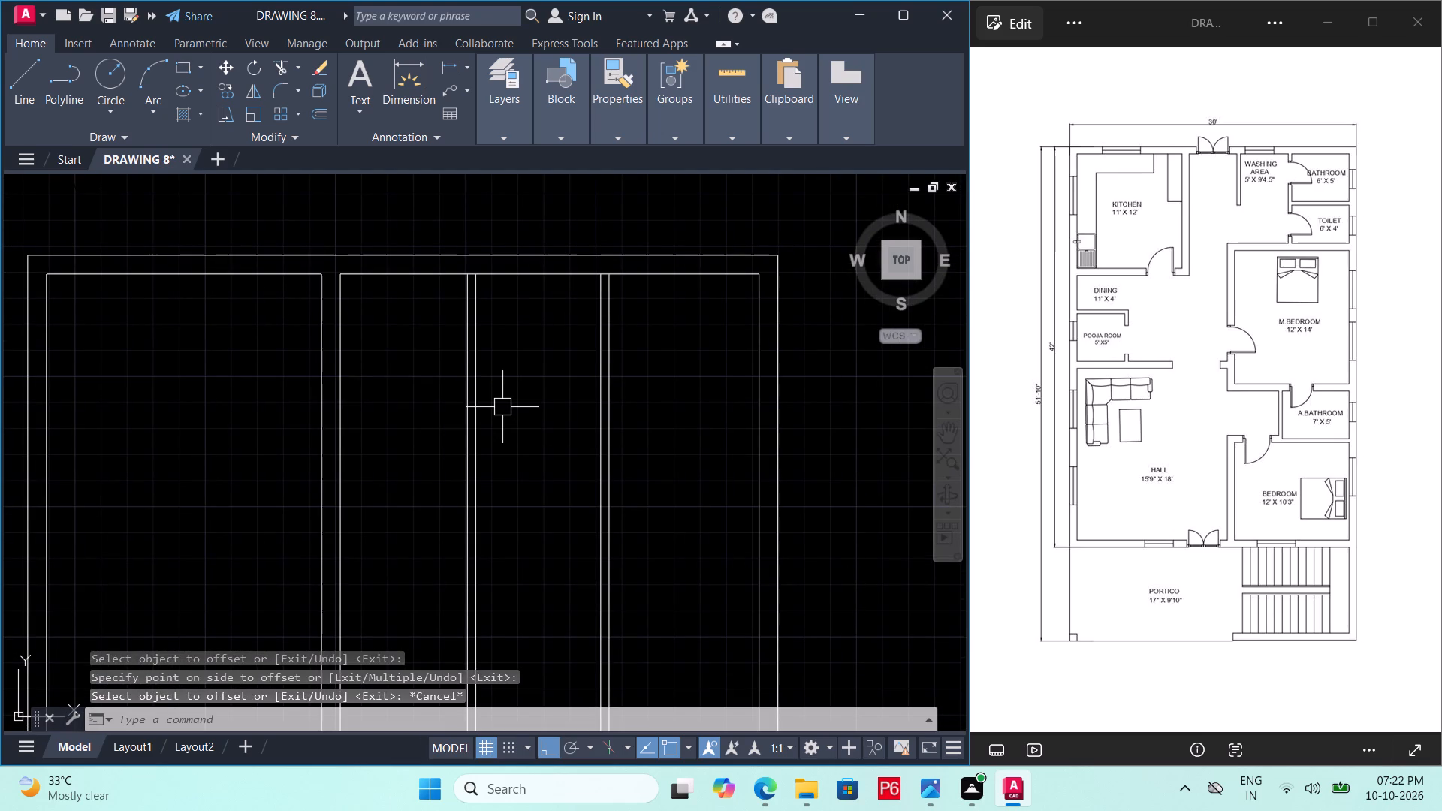
key(ctrl+s)
key(ctrl+s)
Trim the top wall's inner line inside both 4" partitions, at the washing area and the bathroom, and save.
scroll(478, 266, up, 3)
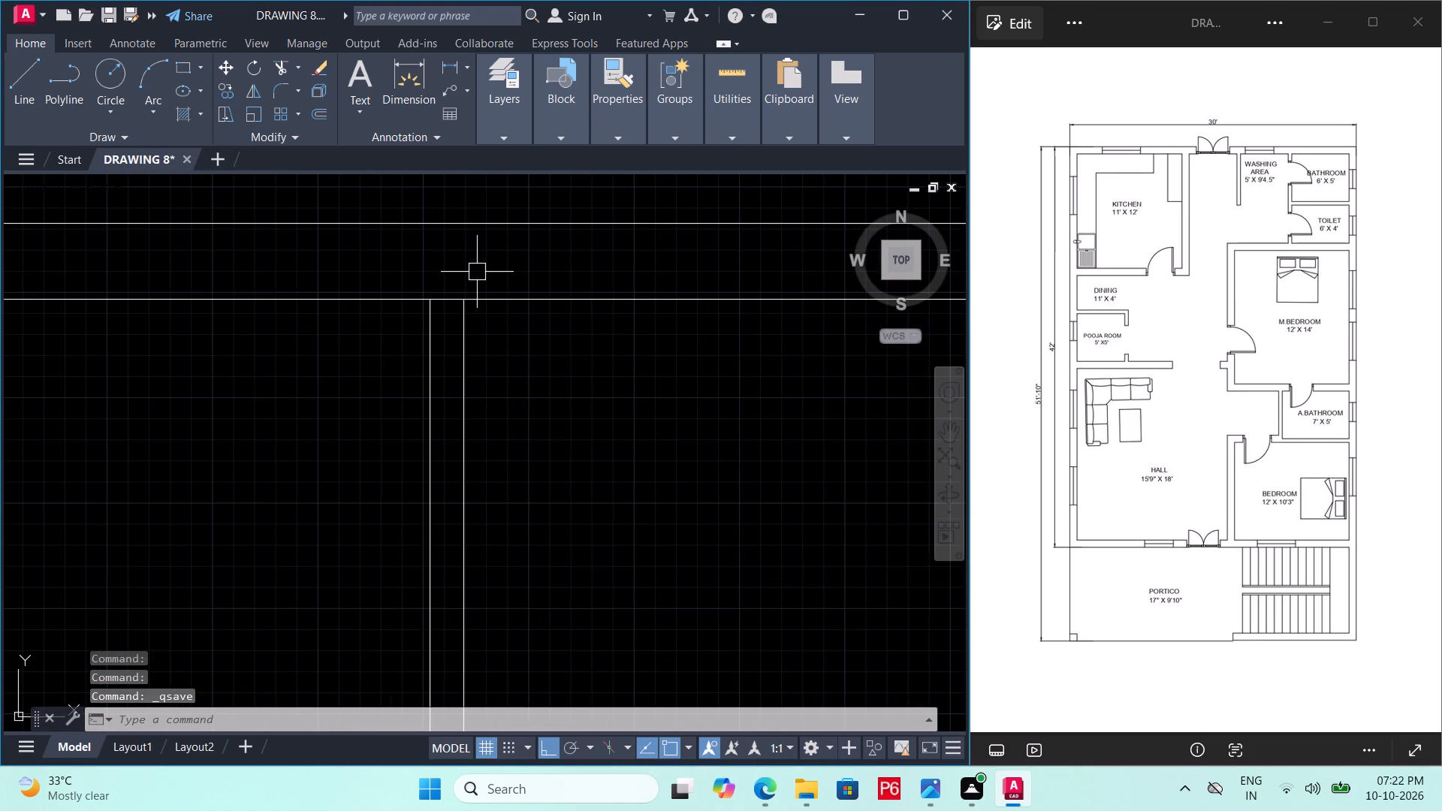
text(TR)
key(space)
key(space)
click(446, 294)
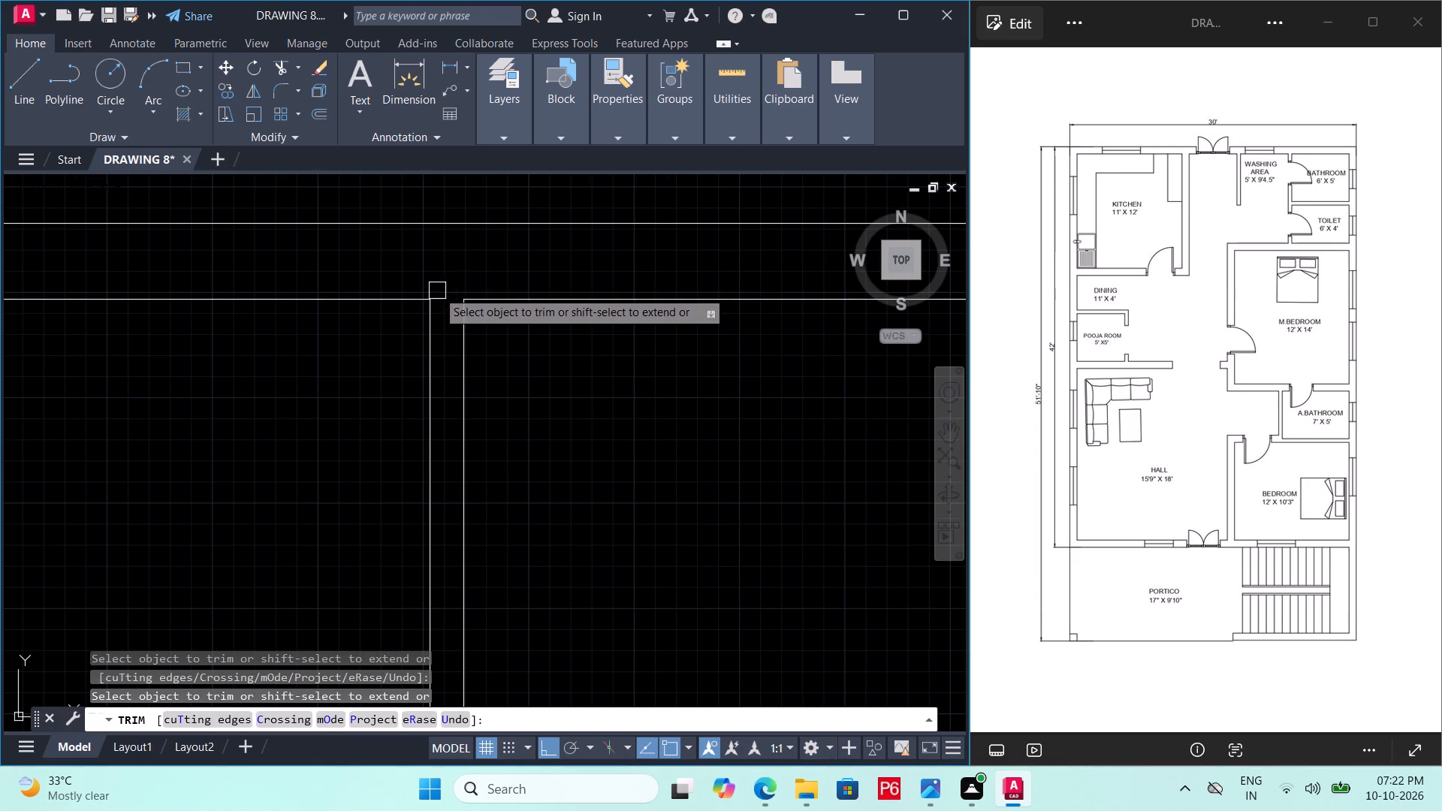
scroll(374, 306, down, 4)
scroll(459, 317, up, 3)
click(399, 303)
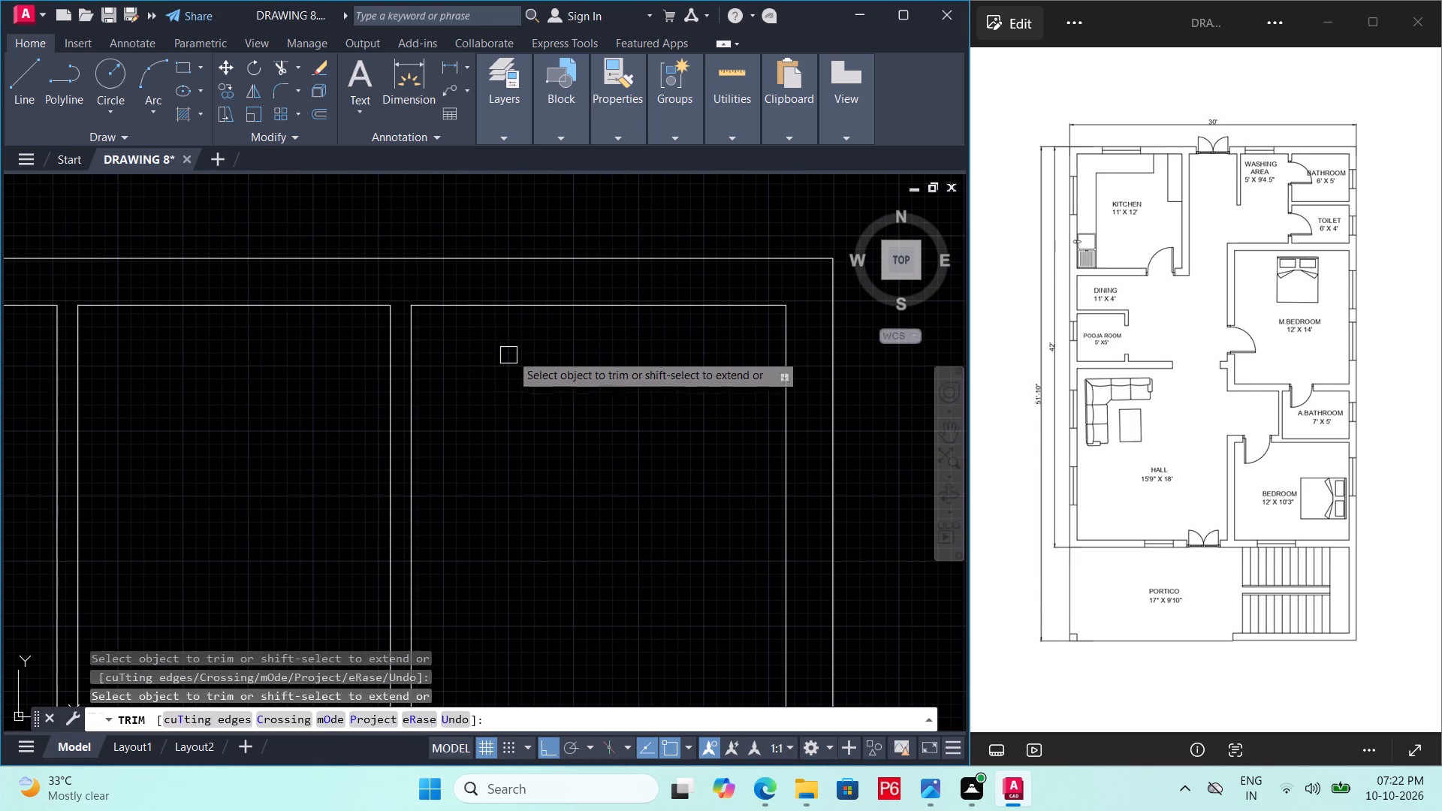
scroll(528, 346, down, 3)
middle_drag(541, 387, 606, 291)
key(ctrl+s)
key(ctrl+s)
key(ctrl+s)
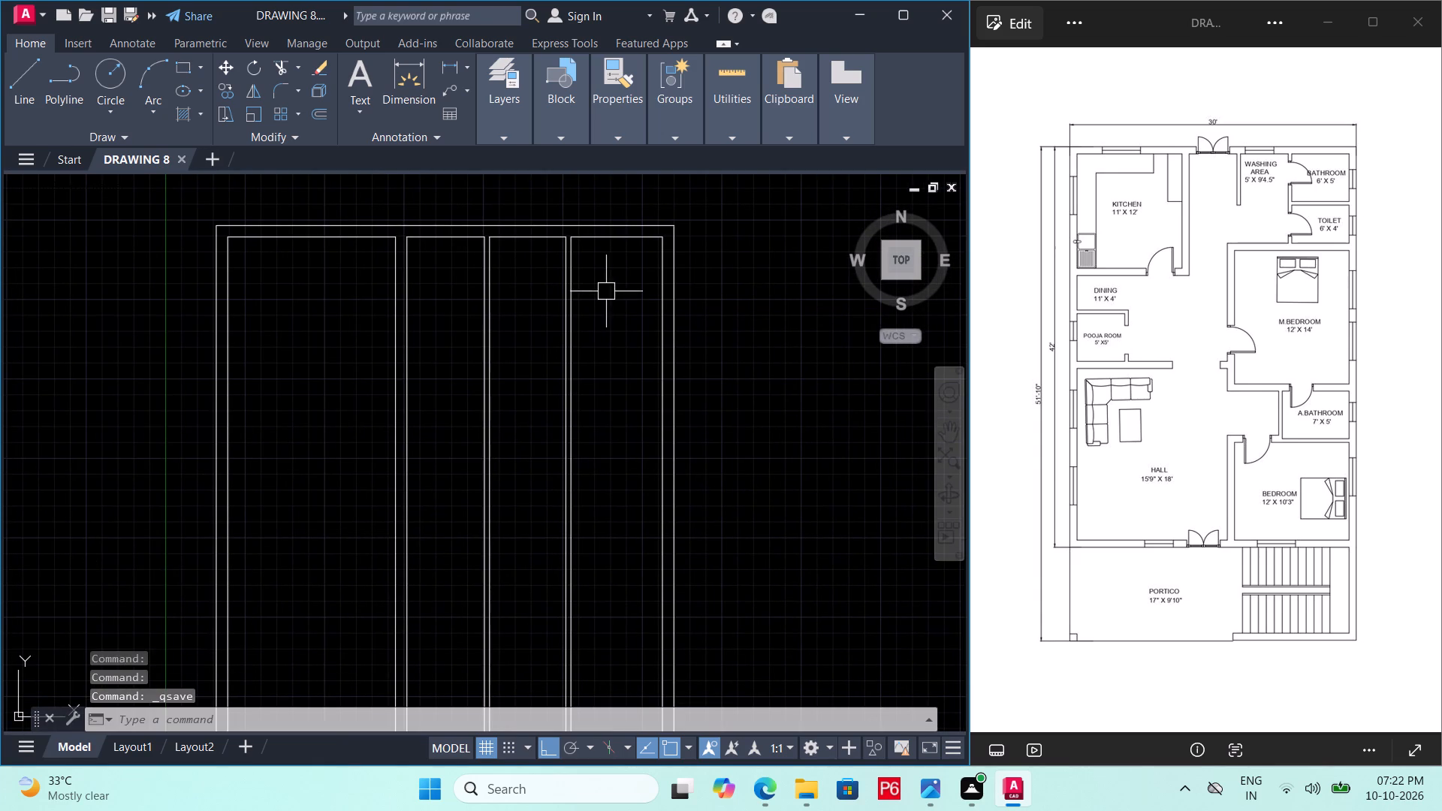
Offset the kitchen's top inner wall line 12' downward to mark the kitchen's length, and save.
scroll(210, 222, up, 1)
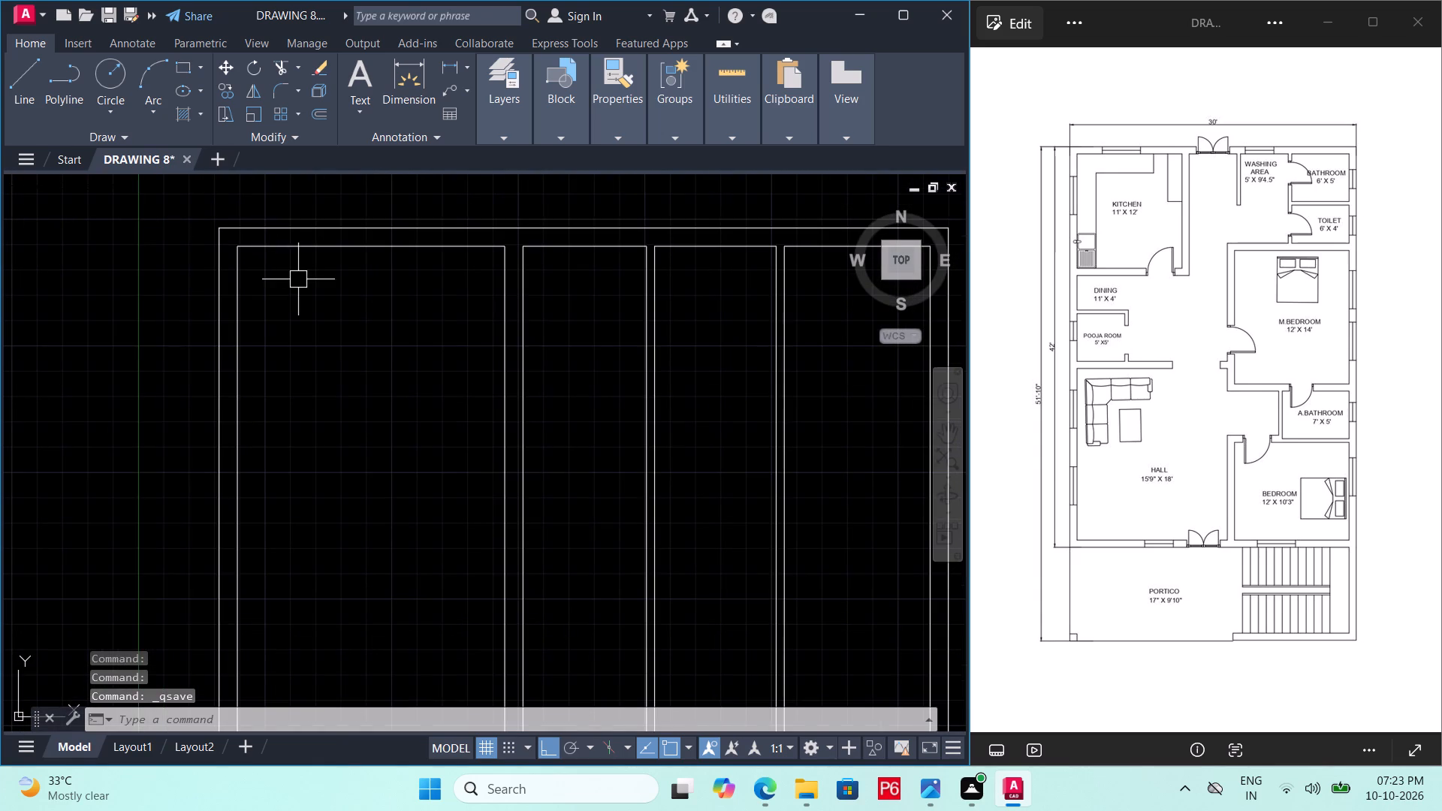
scroll(264, 273, up, 1)
middle_drag(264, 273, 301, 245)
key(o)
key(Return)
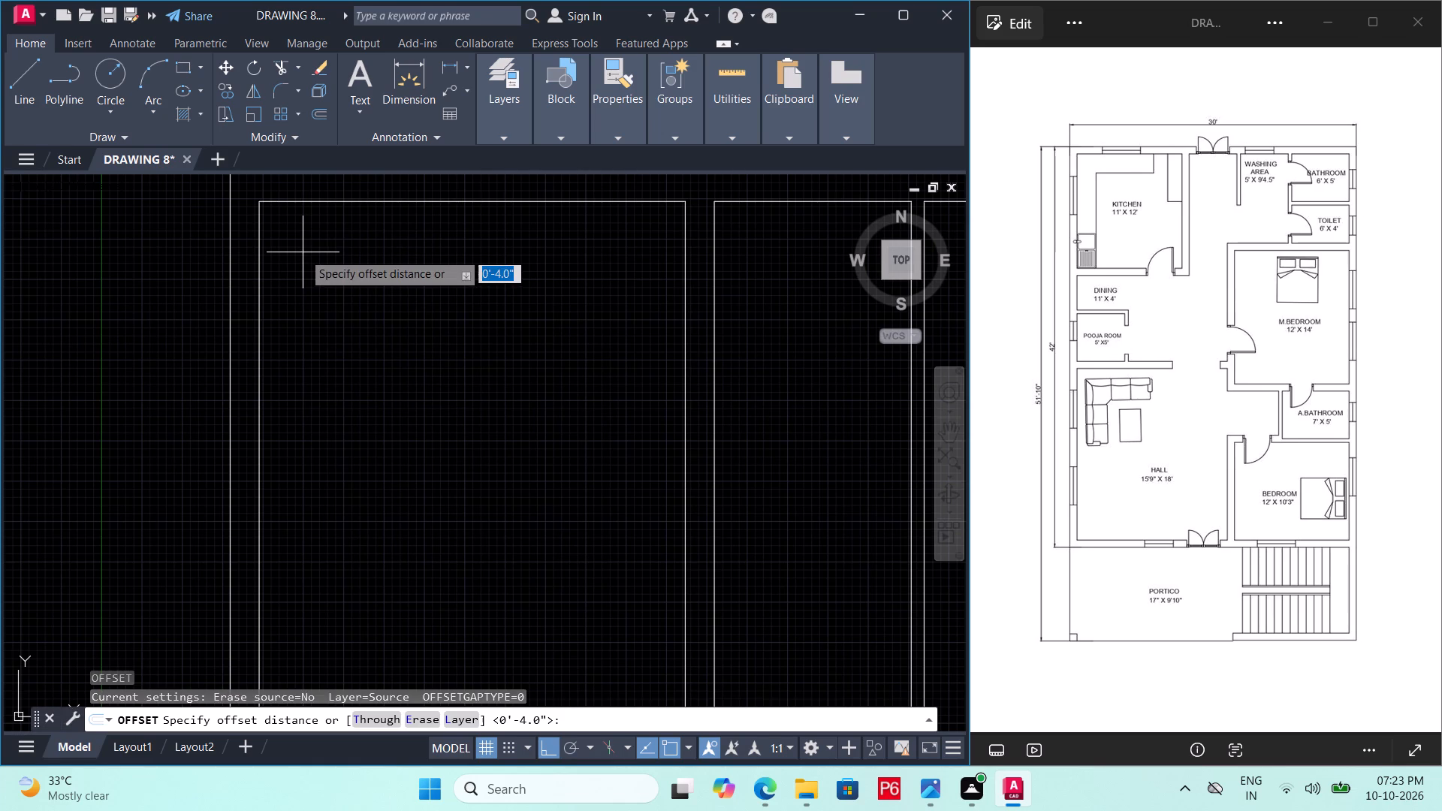
text(12')
key(Return)
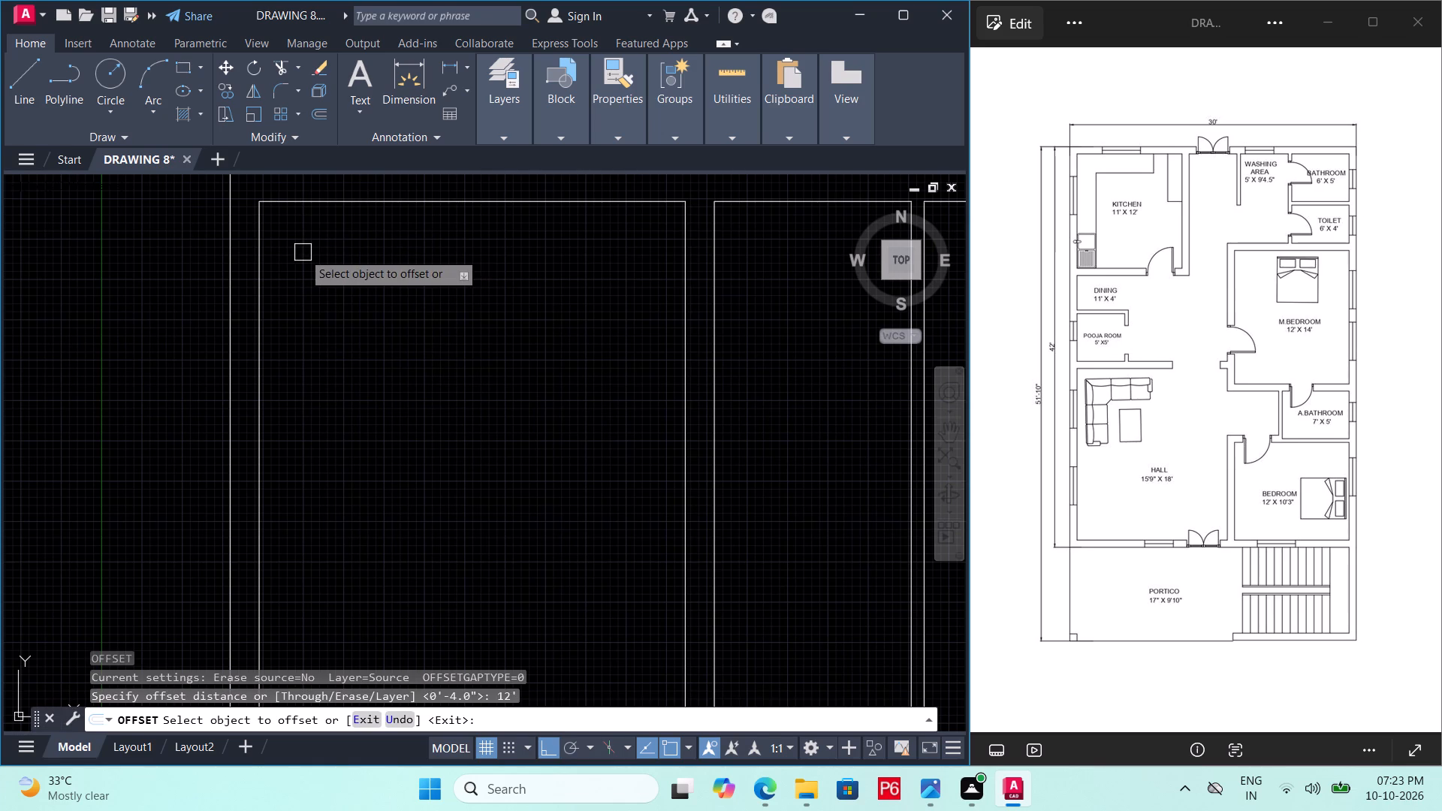
click(364, 207)
click(492, 535)
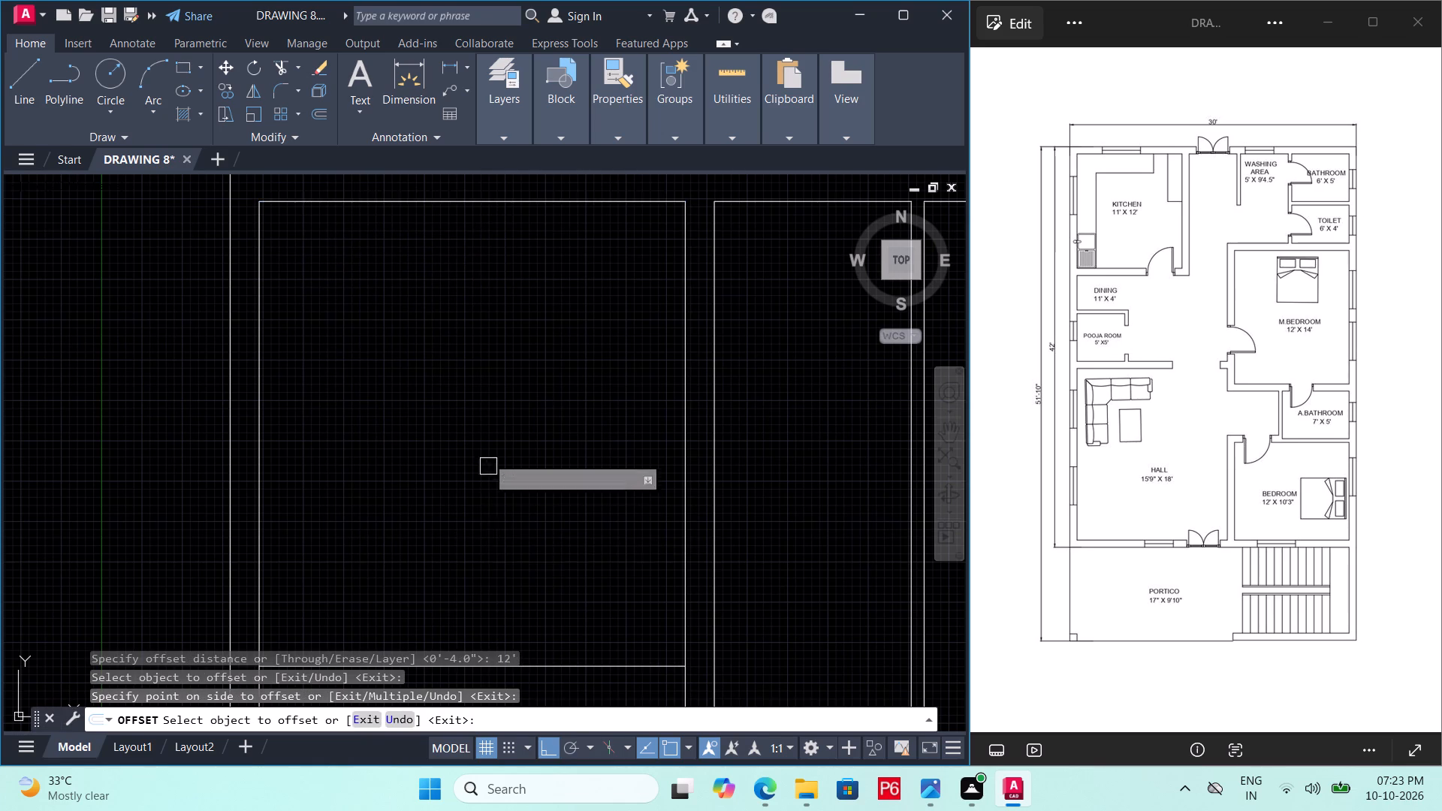
scroll(484, 449, down, 2)
middle_drag(445, 404, 426, 348)
scroll(475, 494, up, 1)
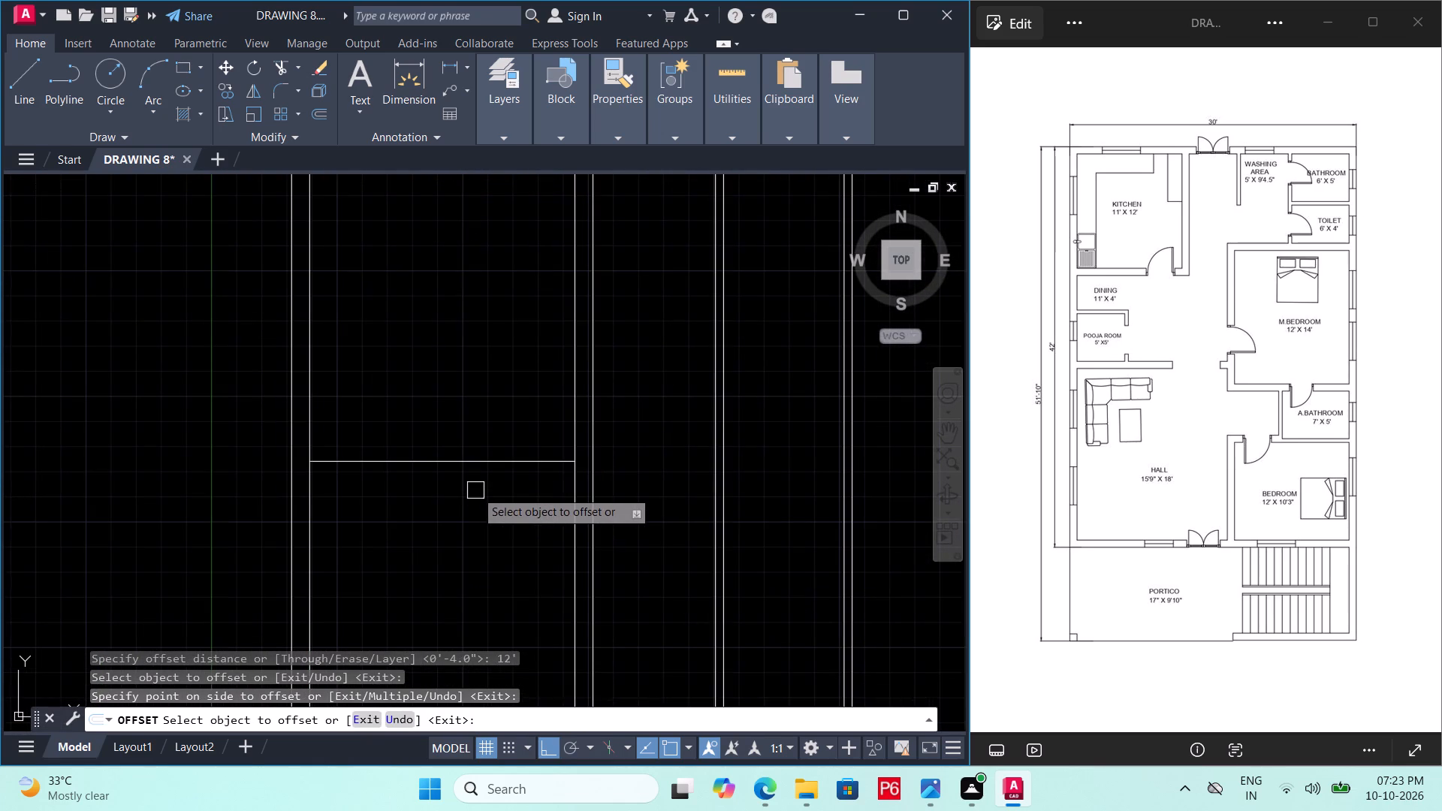
key(Escape)
key(ctrl+s)
key(ctrl+s)
key(ctrl+s)
key(ctrl+s)
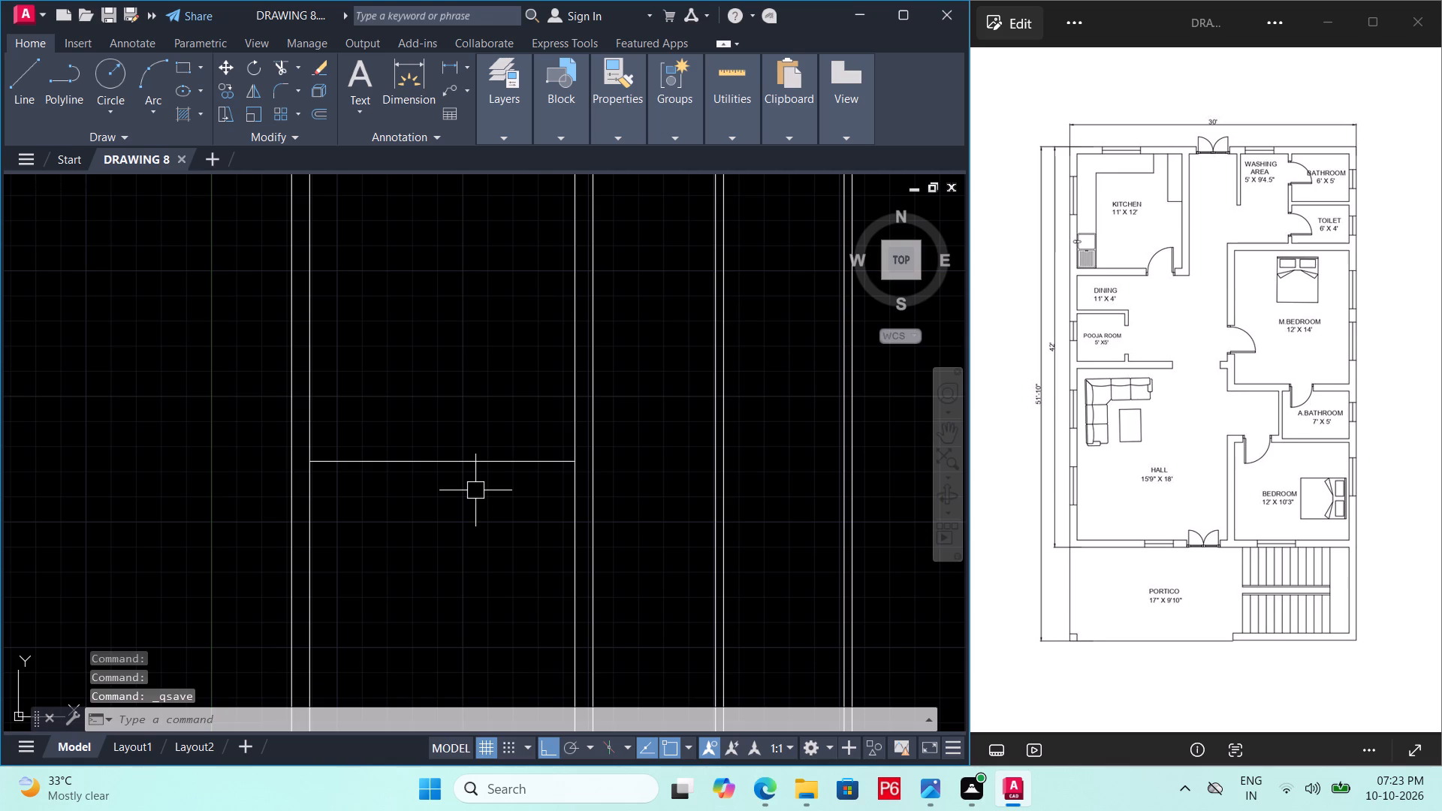
Offset the kitchen's bottom line 9" downward to form the kitchen's lower wall, and save.
key(o)
key(Return)
text(9")
key(Return)
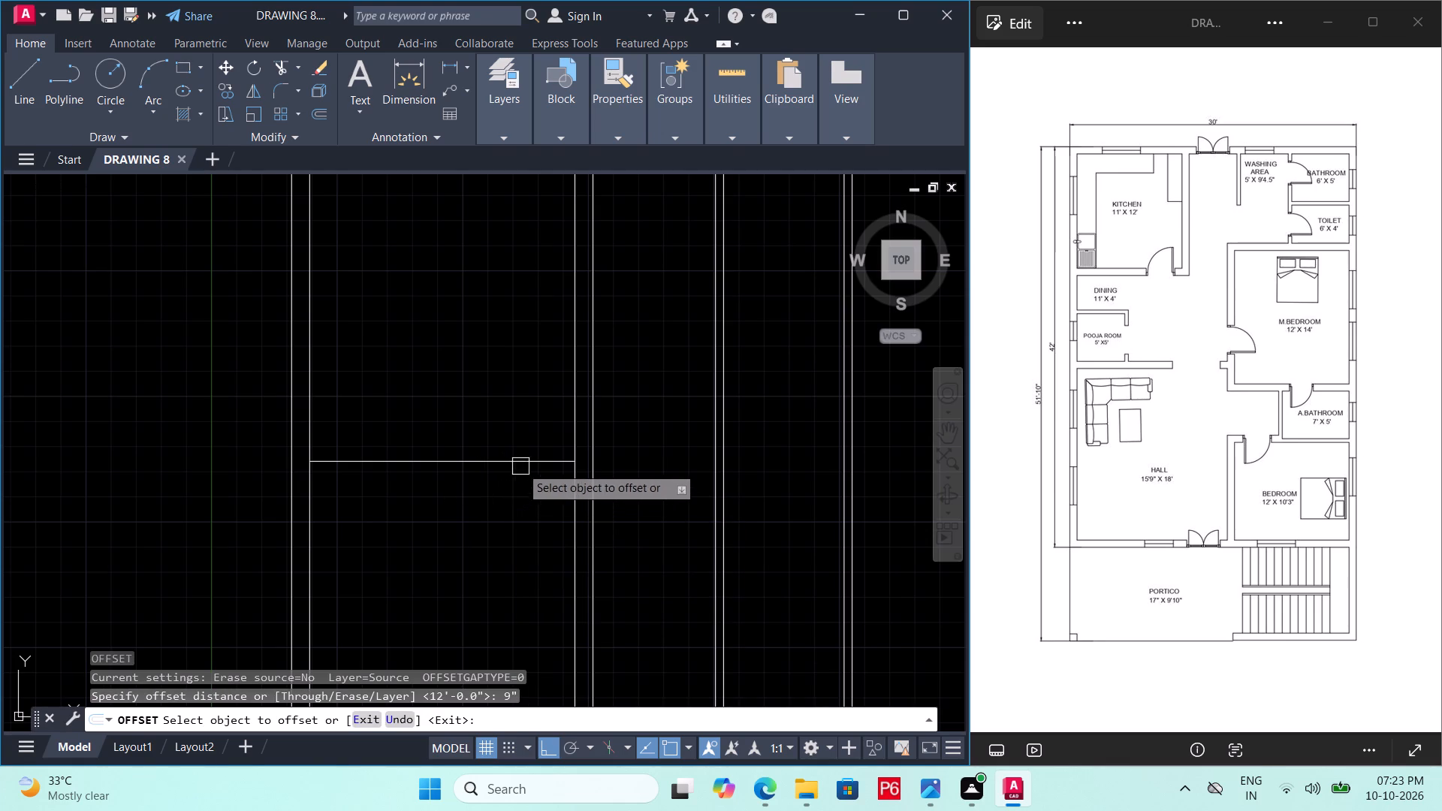
click(520, 466)
click(520, 561)
scroll(427, 530, down, 1)
middle_drag(427, 530, 275, 557)
middle_drag(600, 521, 631, 467)
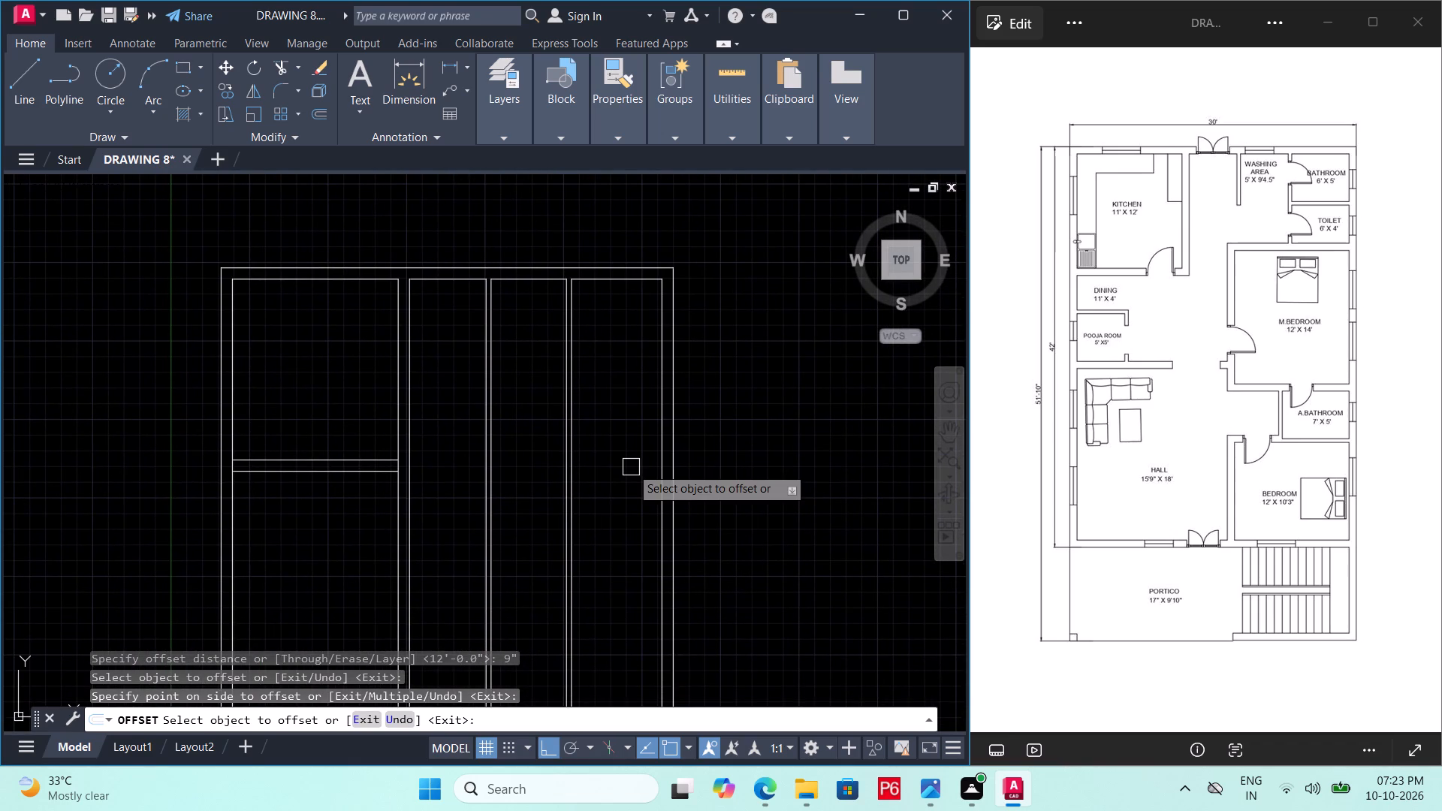
key(Escape)
key(ctrl+s)
key(ctrl+s)
key(ctrl+s)
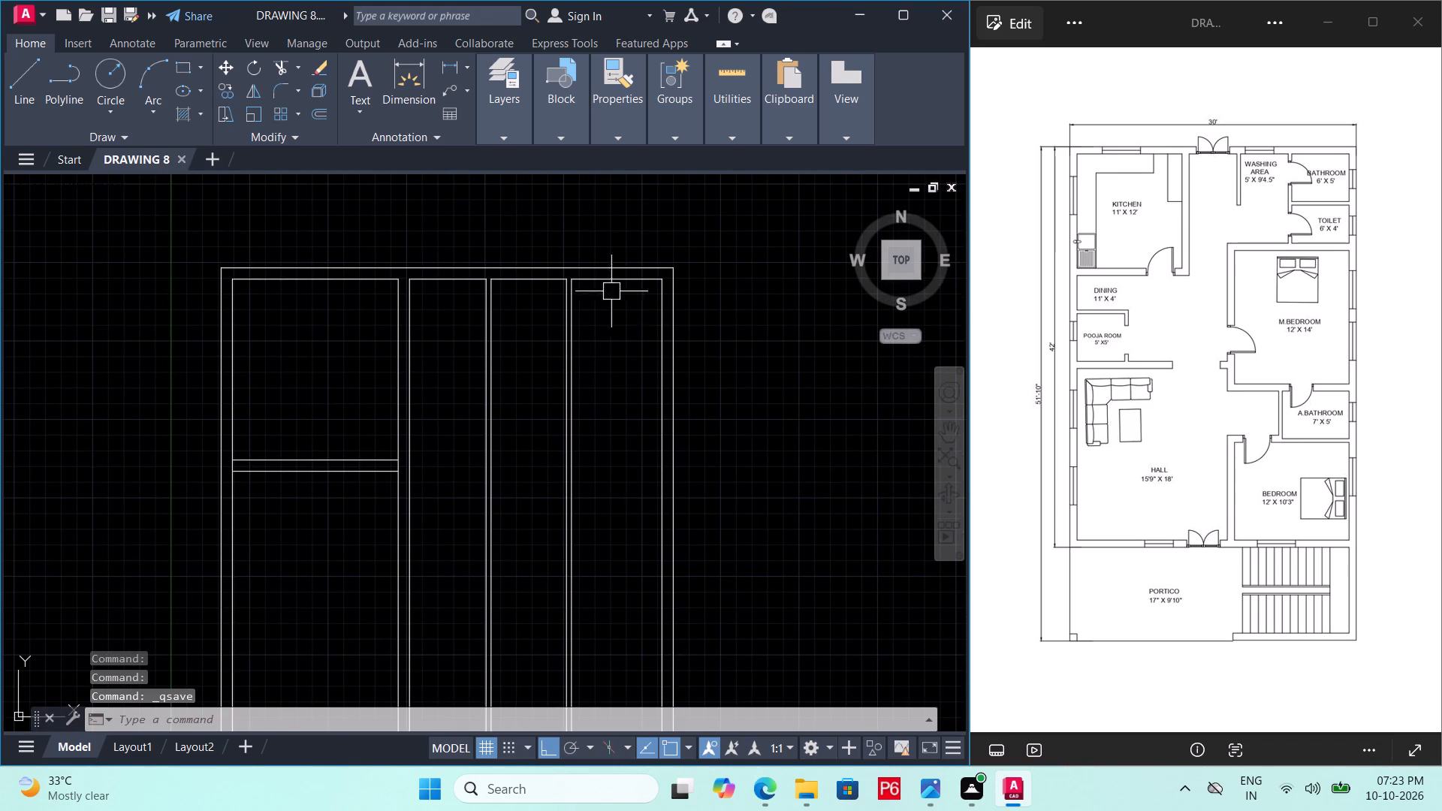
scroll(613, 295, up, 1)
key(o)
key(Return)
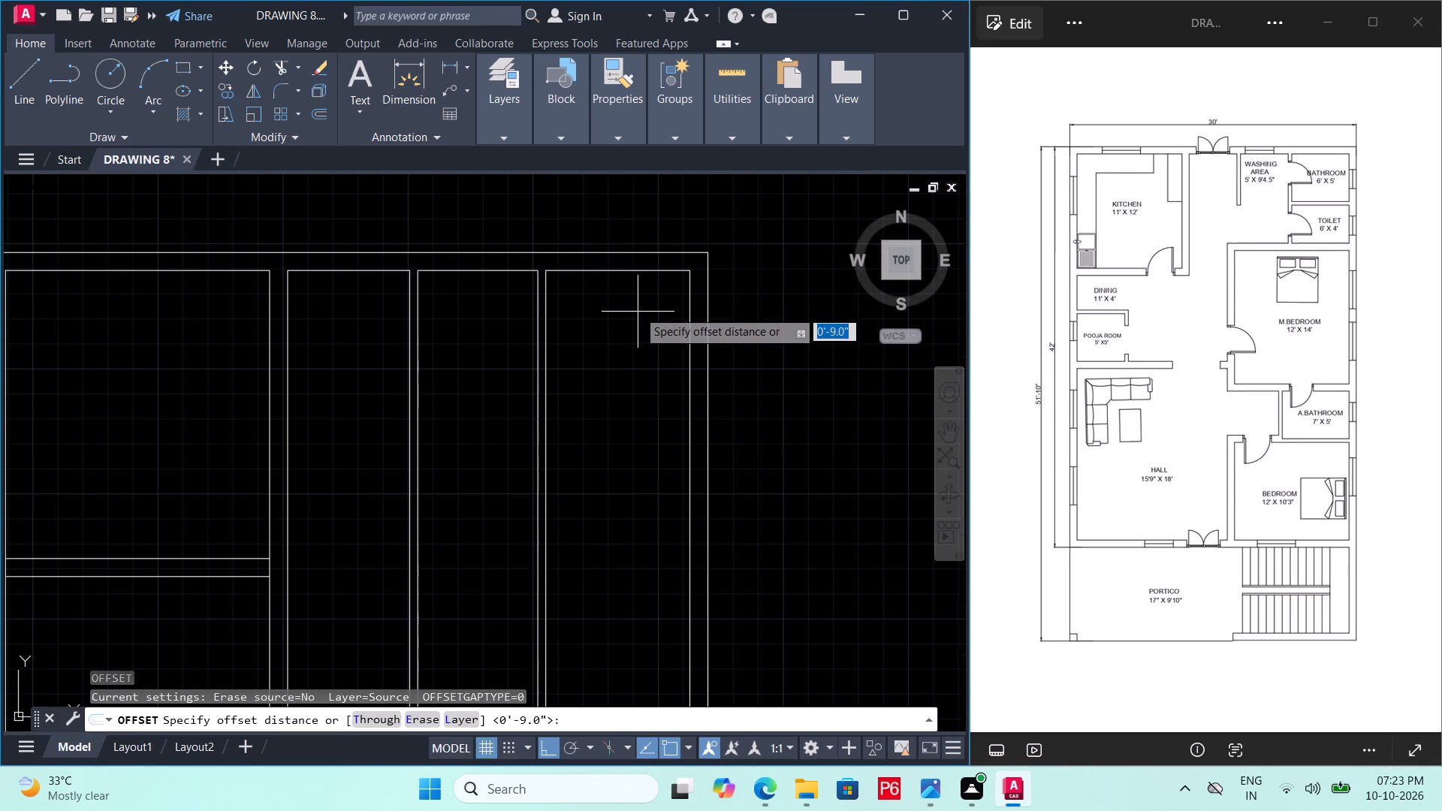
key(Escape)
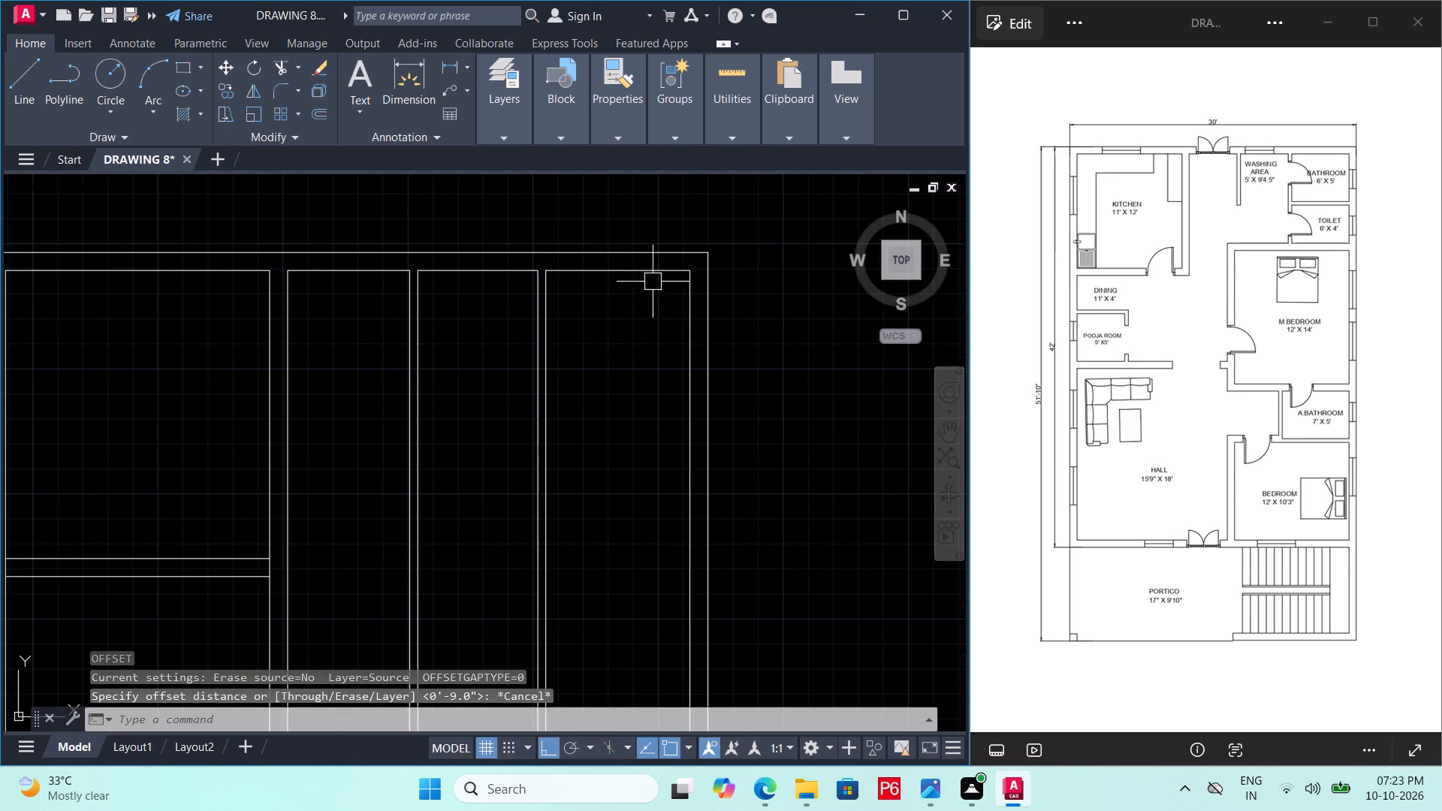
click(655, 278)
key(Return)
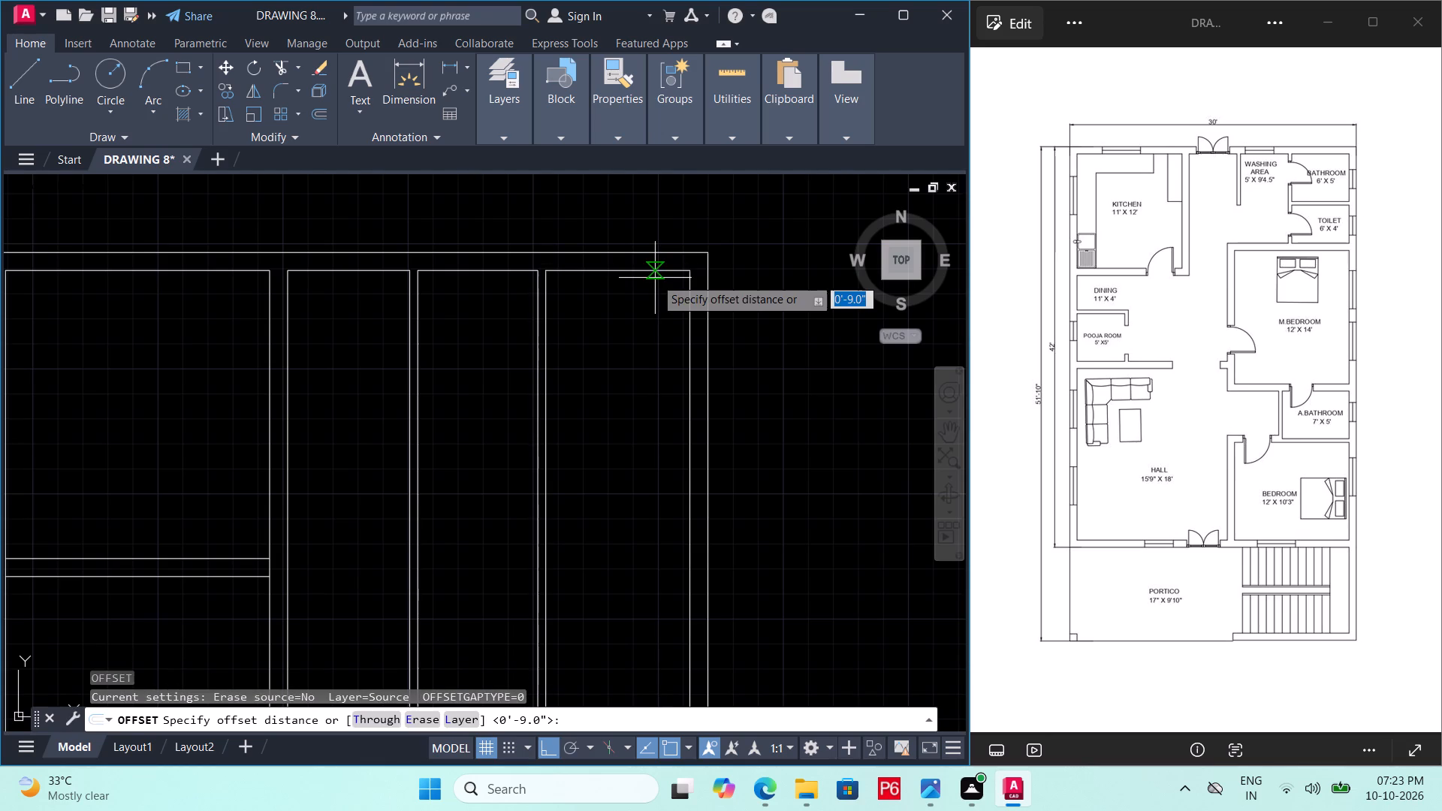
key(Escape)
Offset the bathroom's top inner wall line 5' downward to mark the bathroom's length.
click(655, 276)
key(o)
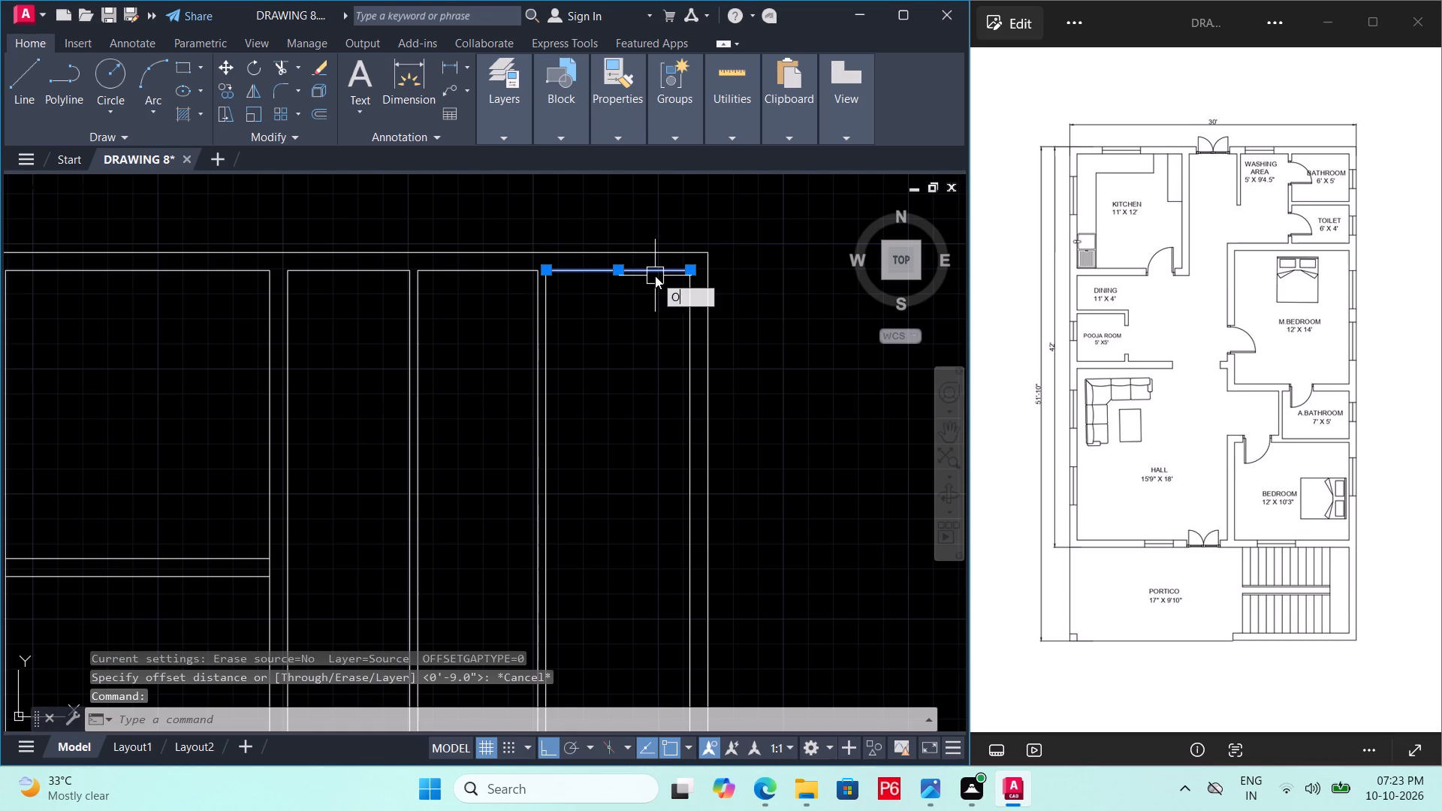
key(Return)
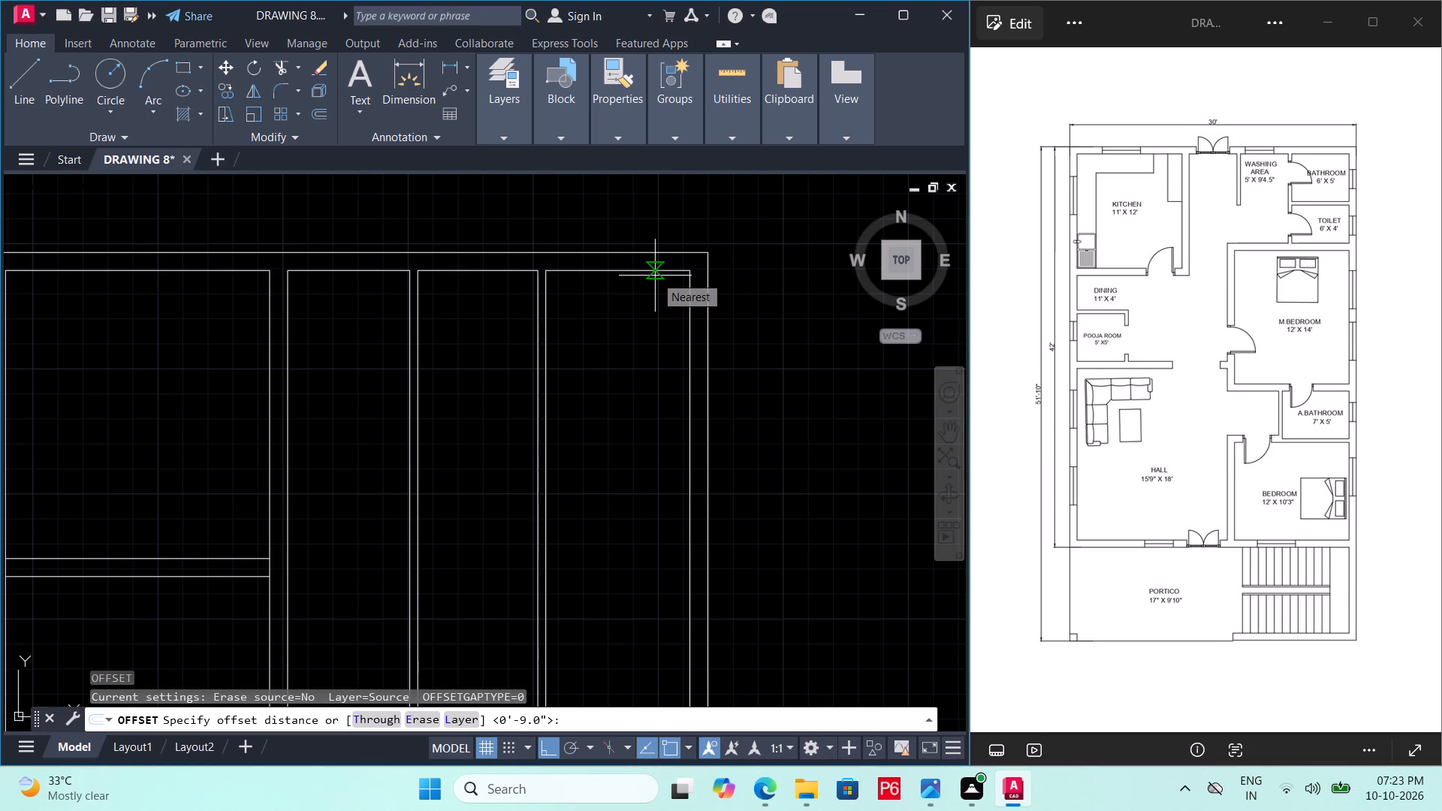
text(5')
key(Return)
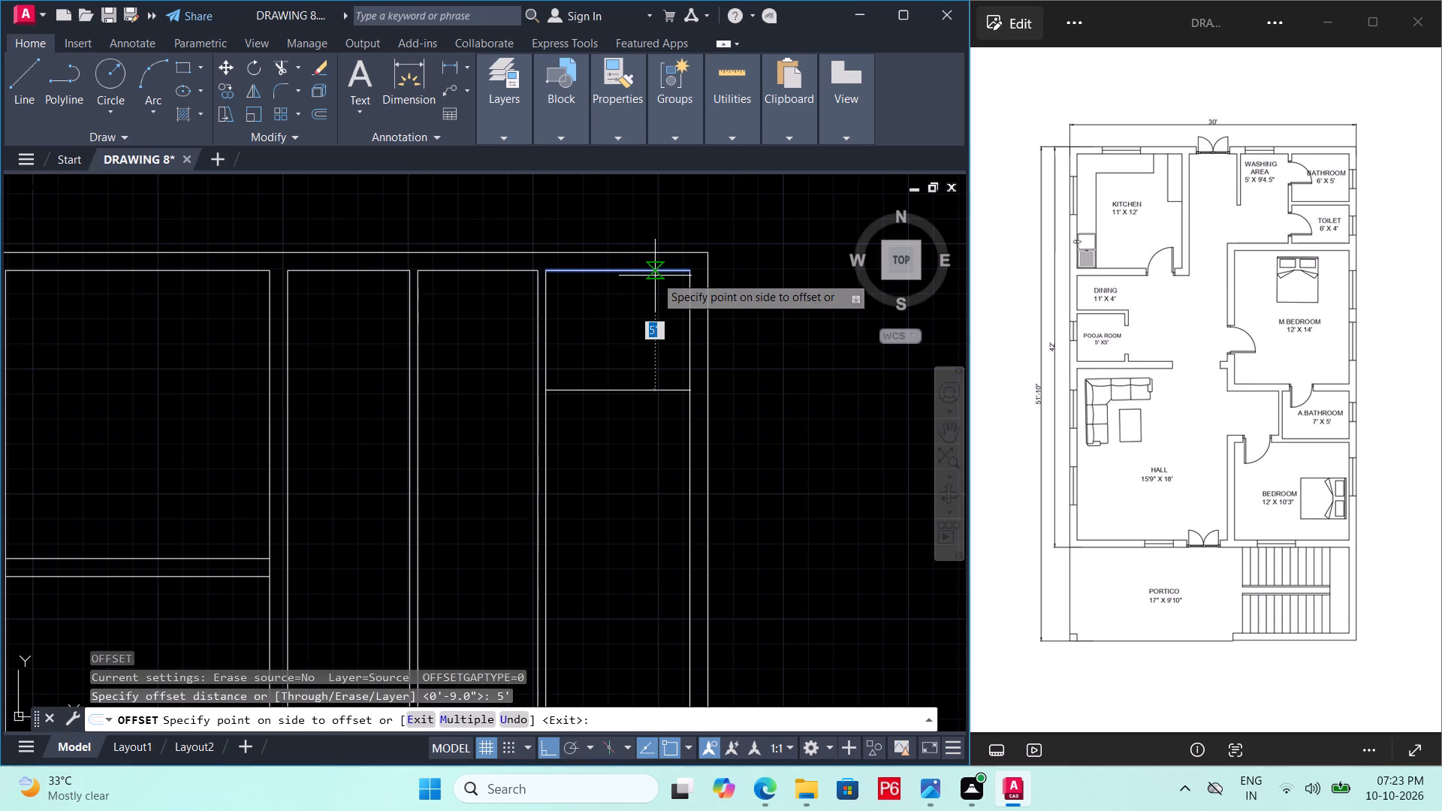
click(643, 385)
key(Escape)
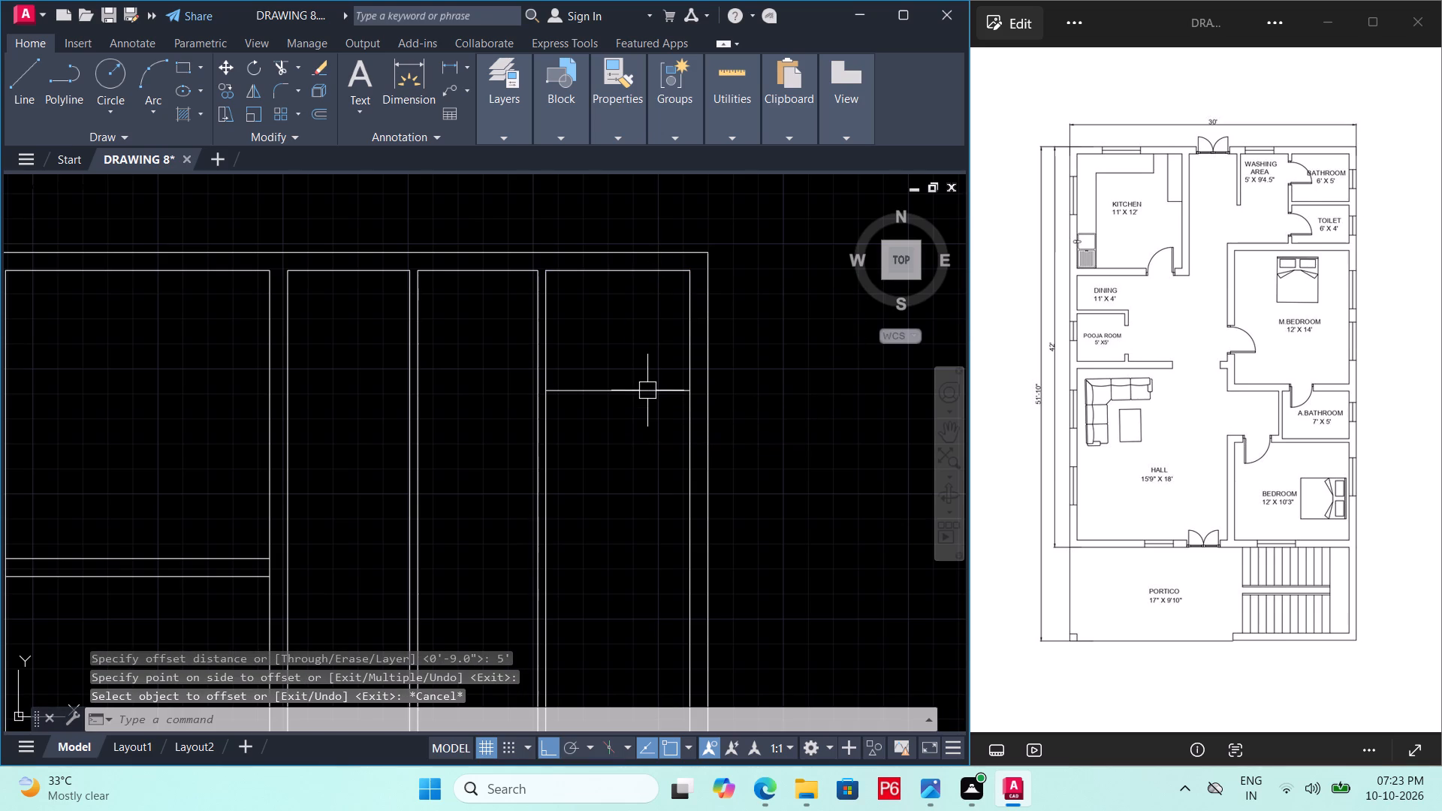
Offset the bathroom's bottom line 4" downward to form the partition wall between bathroom and toilet.
key(o)
key(Return)
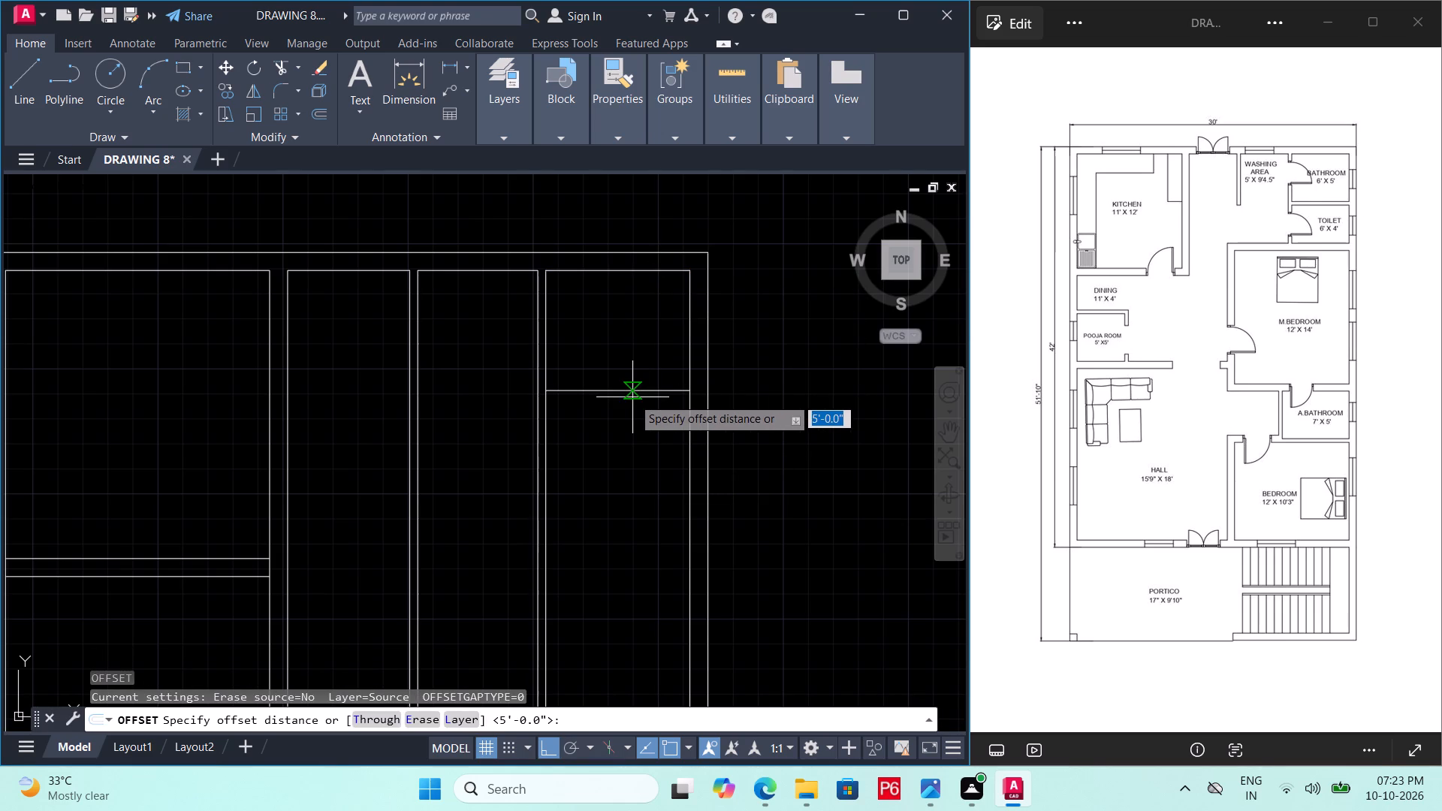
text(4")
key(Return)
drag(632, 397, 632, 405)
click(641, 490)
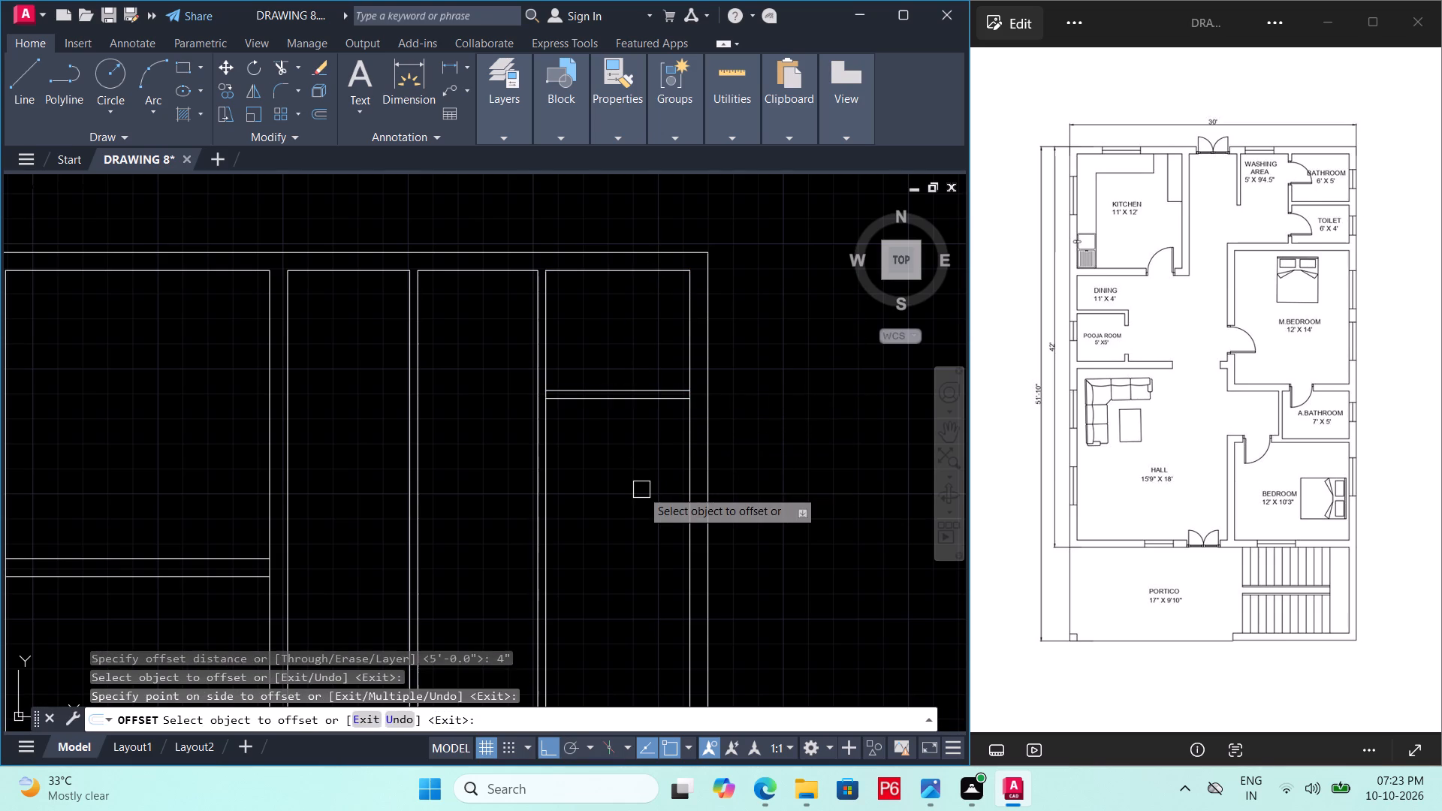
key(Escape)
Offset the lower line of the bathroom's bottom partition 4' downward to mark the toilet's length.
middle_drag(659, 436, 705, 285)
scroll(695, 259, up, 1)
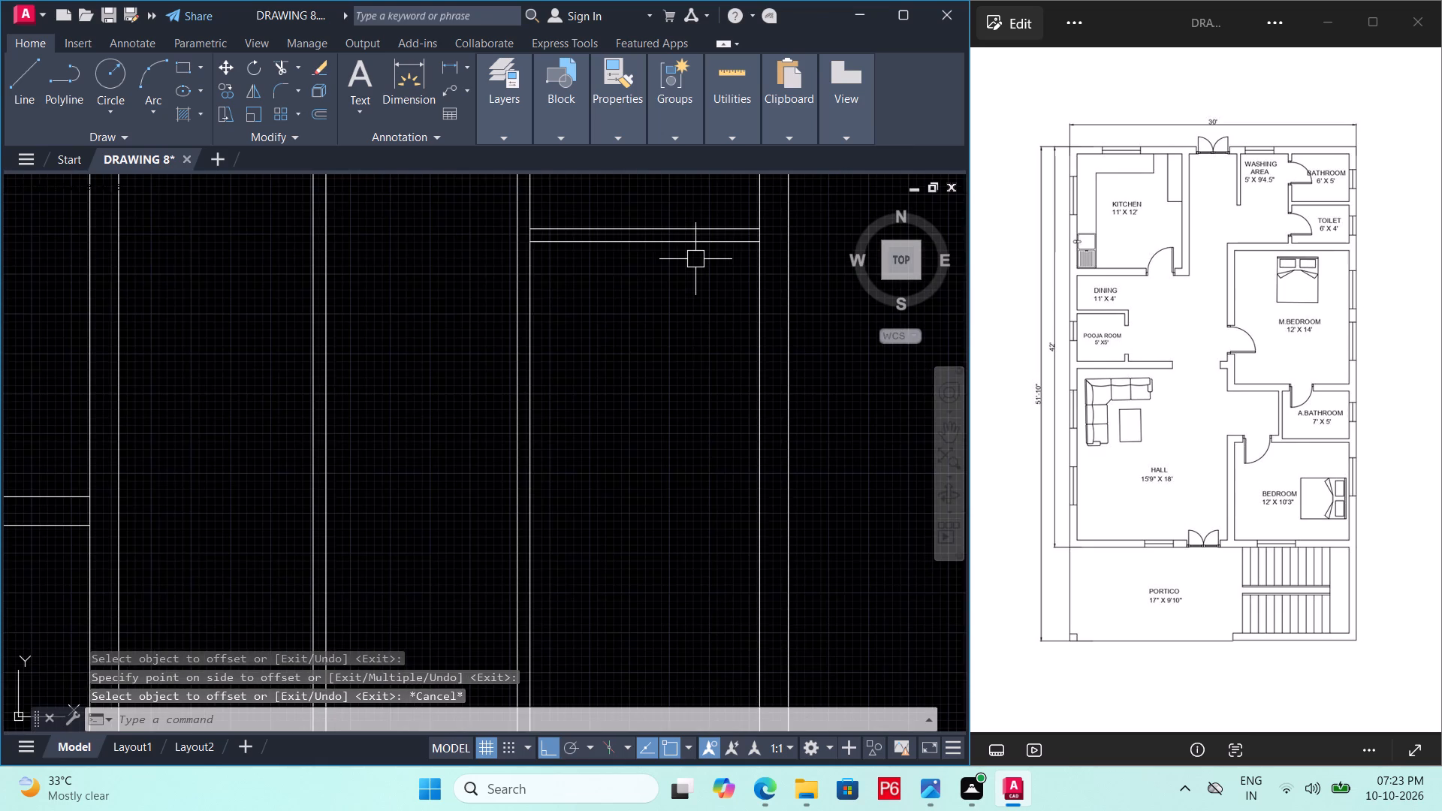
key(p)
key(BackSpace)
key(o)
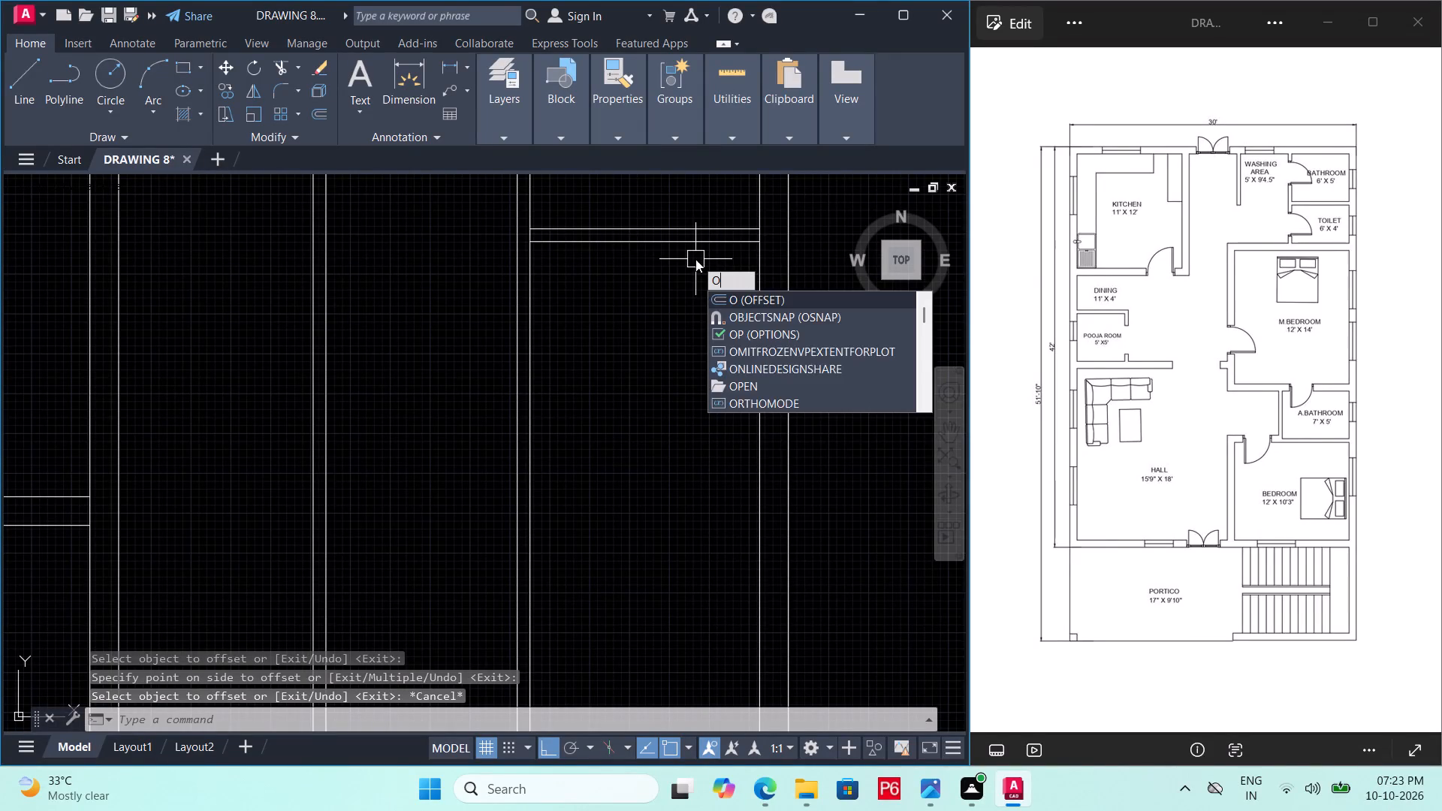
key(Return)
text(4')
key(Return)
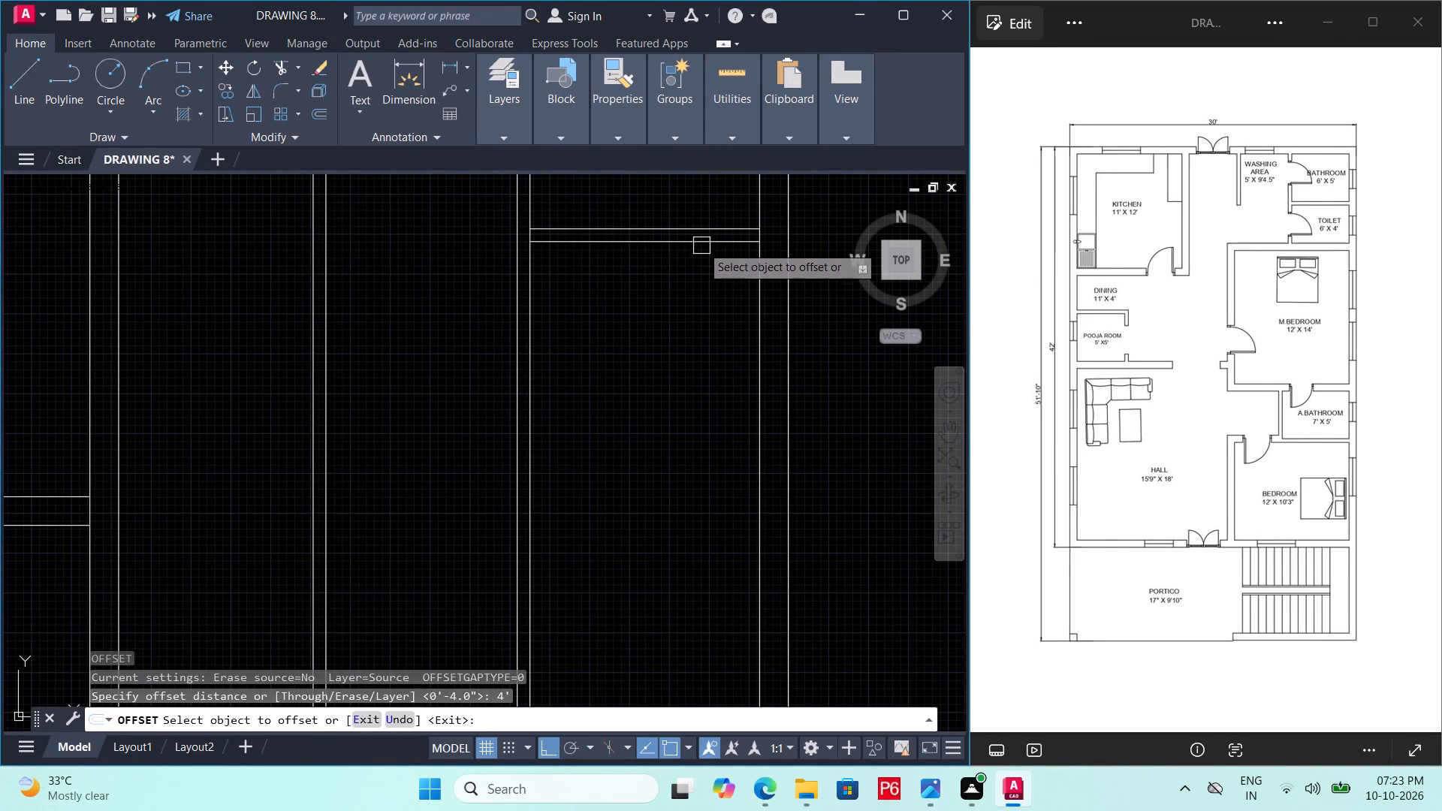
drag(703, 245, 702, 258)
click(656, 498)
key(space)
Offset the toilet's bottom line 4" downward to form the toilet's lower wall.
key(space)
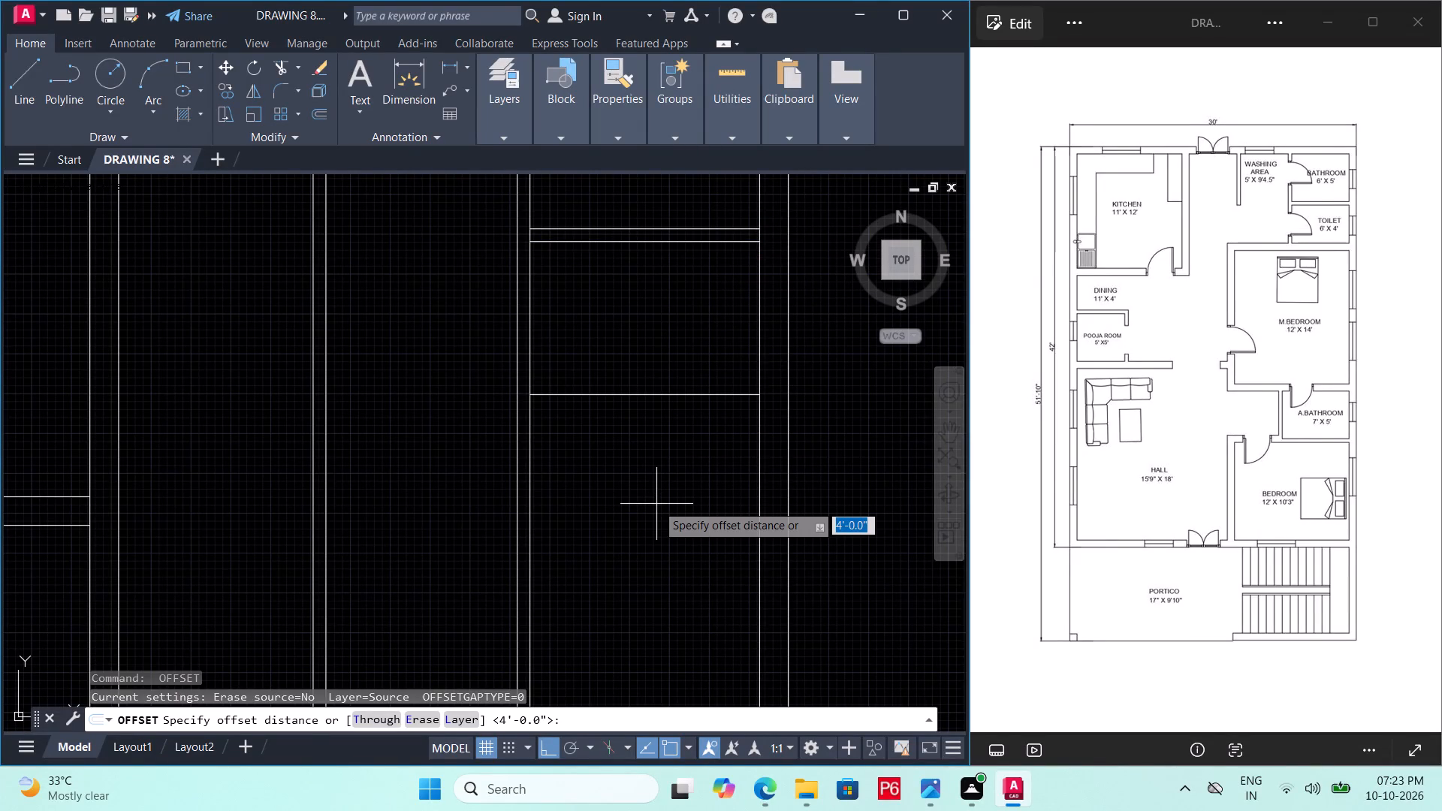
text(4")
key(Return)
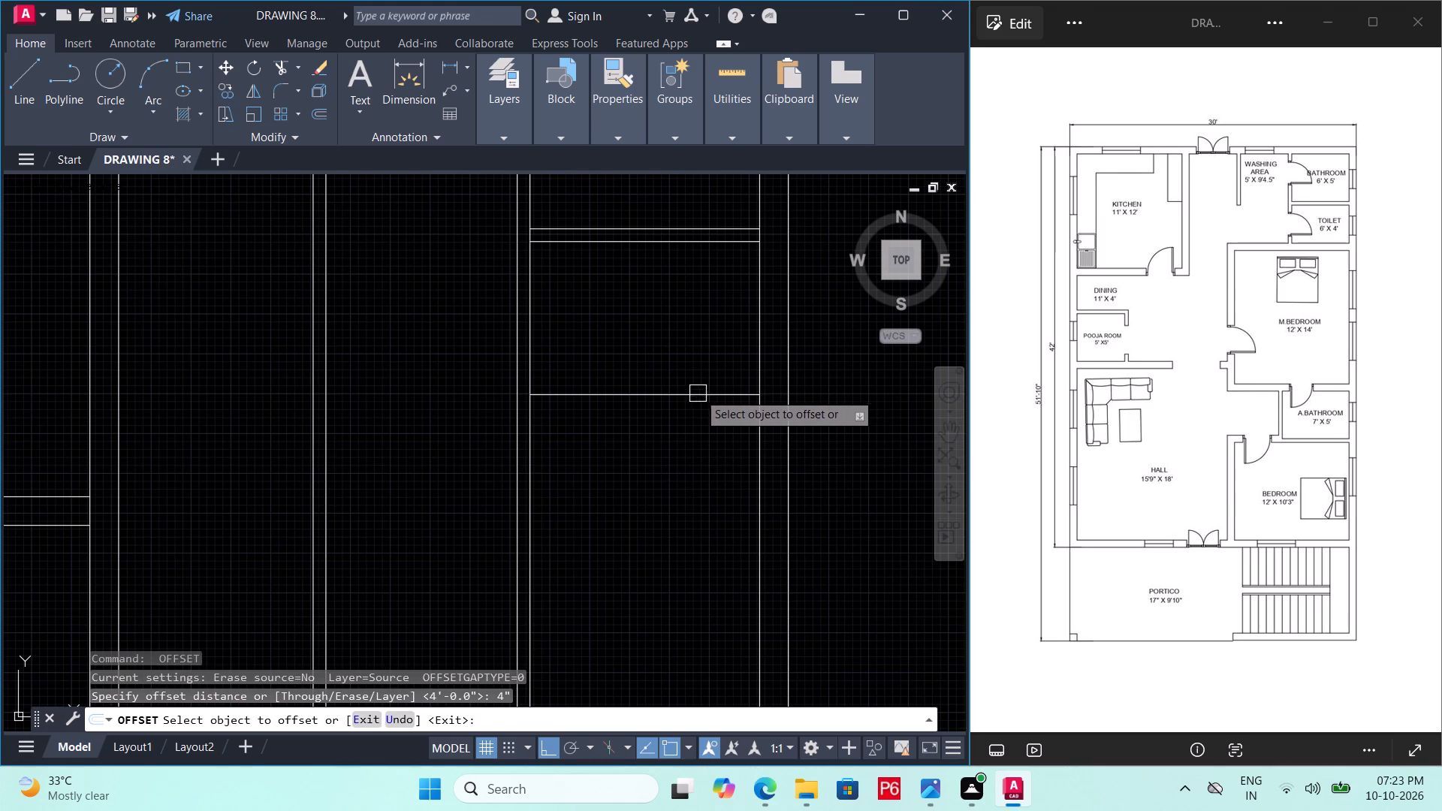
drag(701, 390, 702, 402)
click(686, 469)
key(space)
Extend both lines of the toilet's lower wall leftward to the outer line of the toilet's left partition.
middle_drag(674, 470, 669, 460)
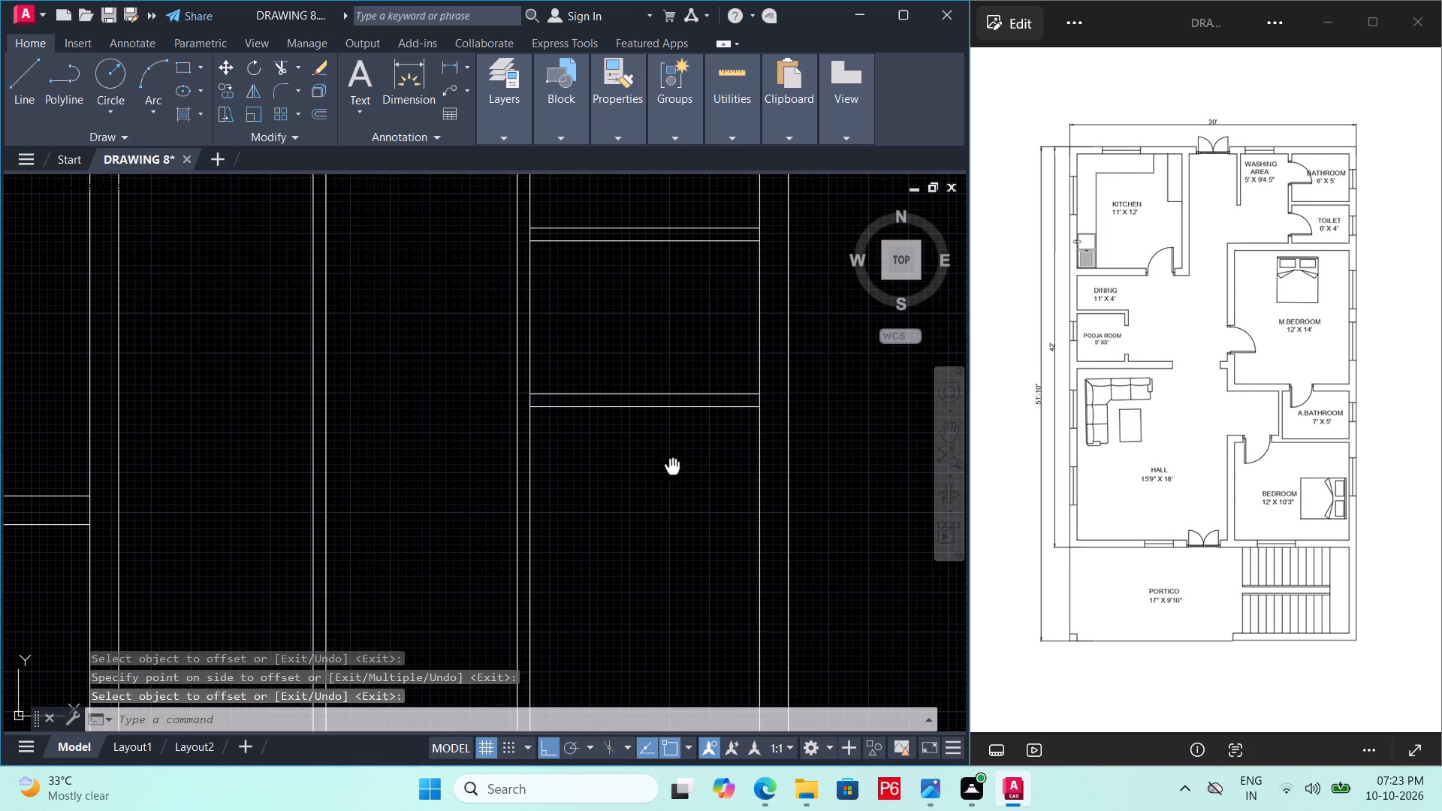
middle_drag(669, 460, 642, 378)
scroll(648, 400, down, 1)
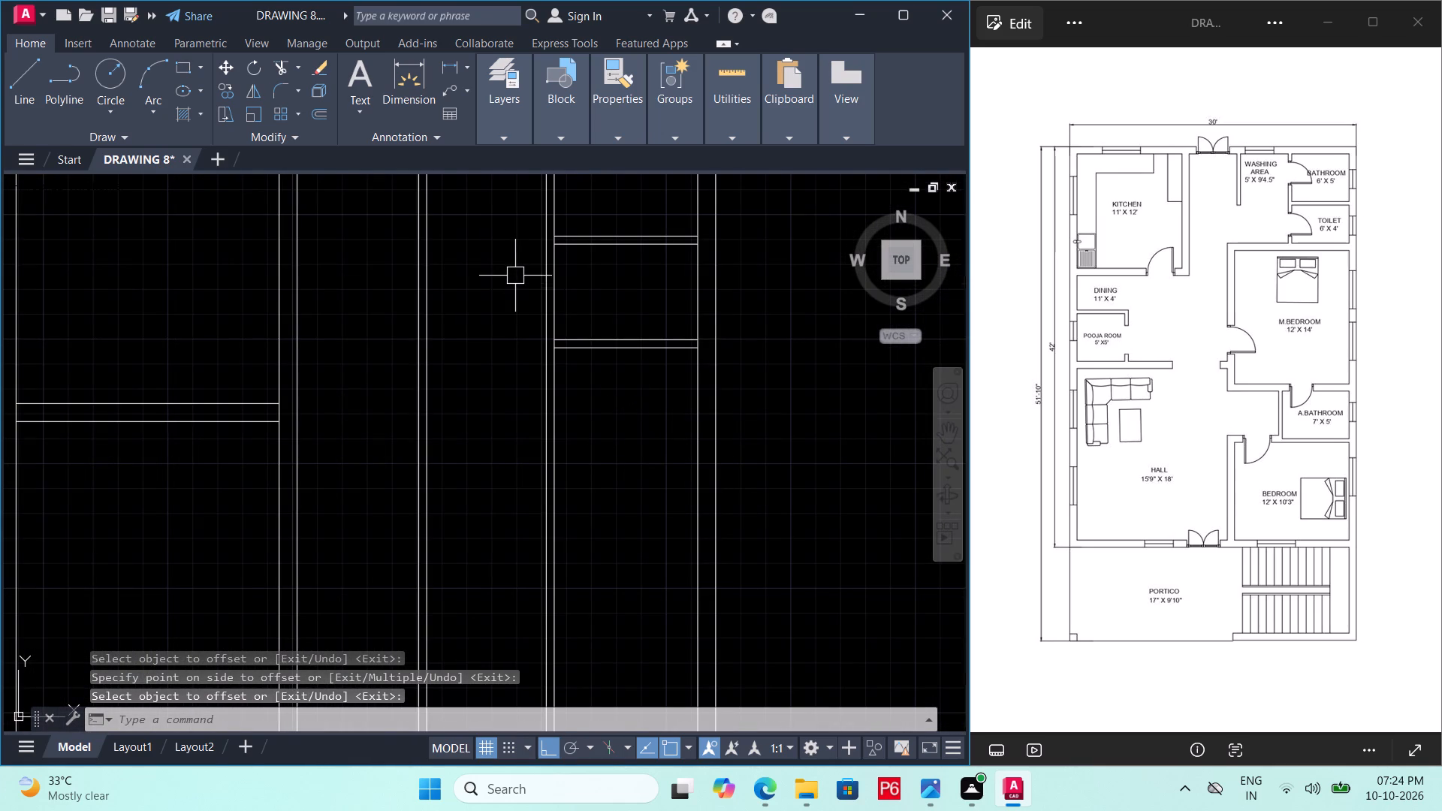
scroll(515, 276, up, 1)
key(e)
key(x)
key(space)
key(space)
click(637, 304)
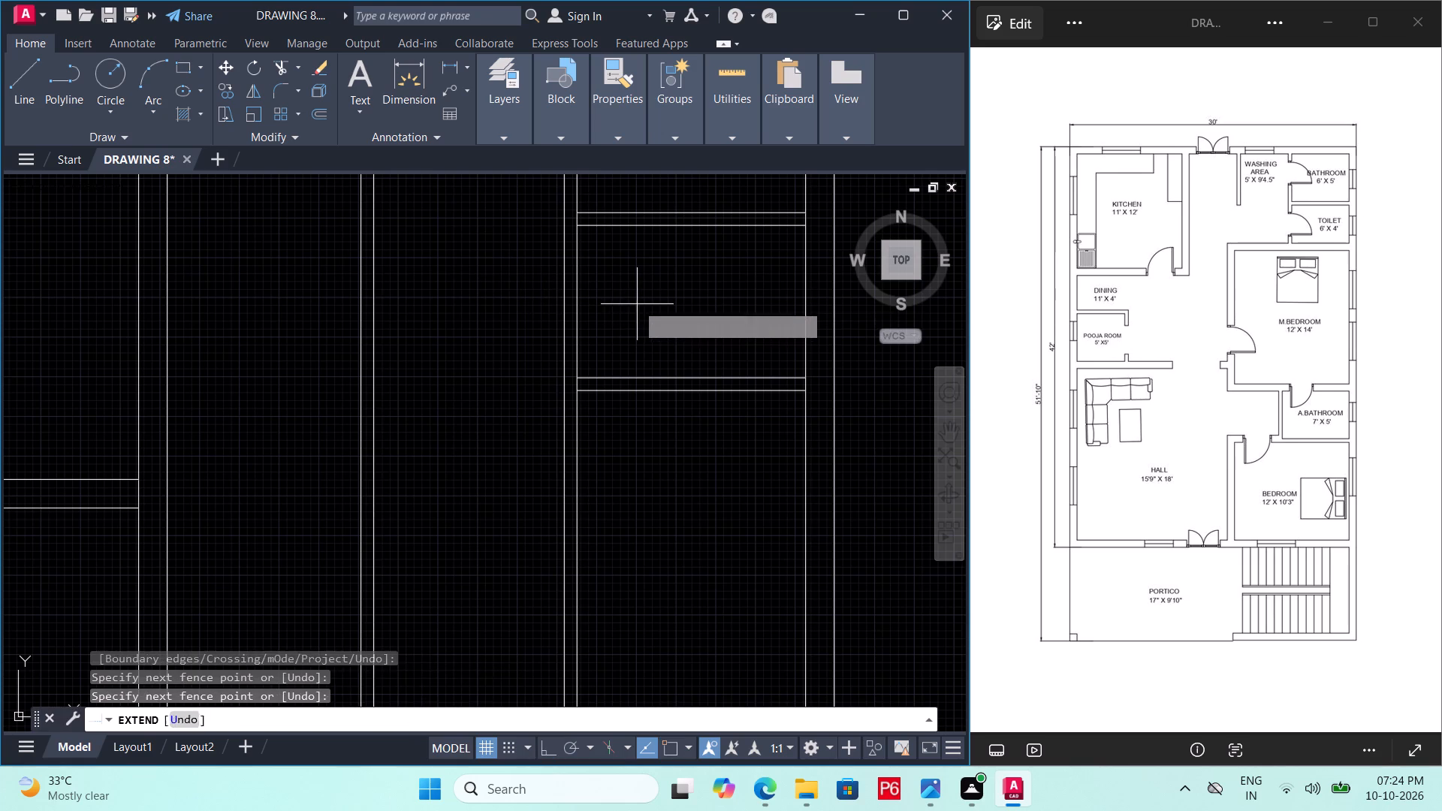
click(632, 442)
key(Escape)
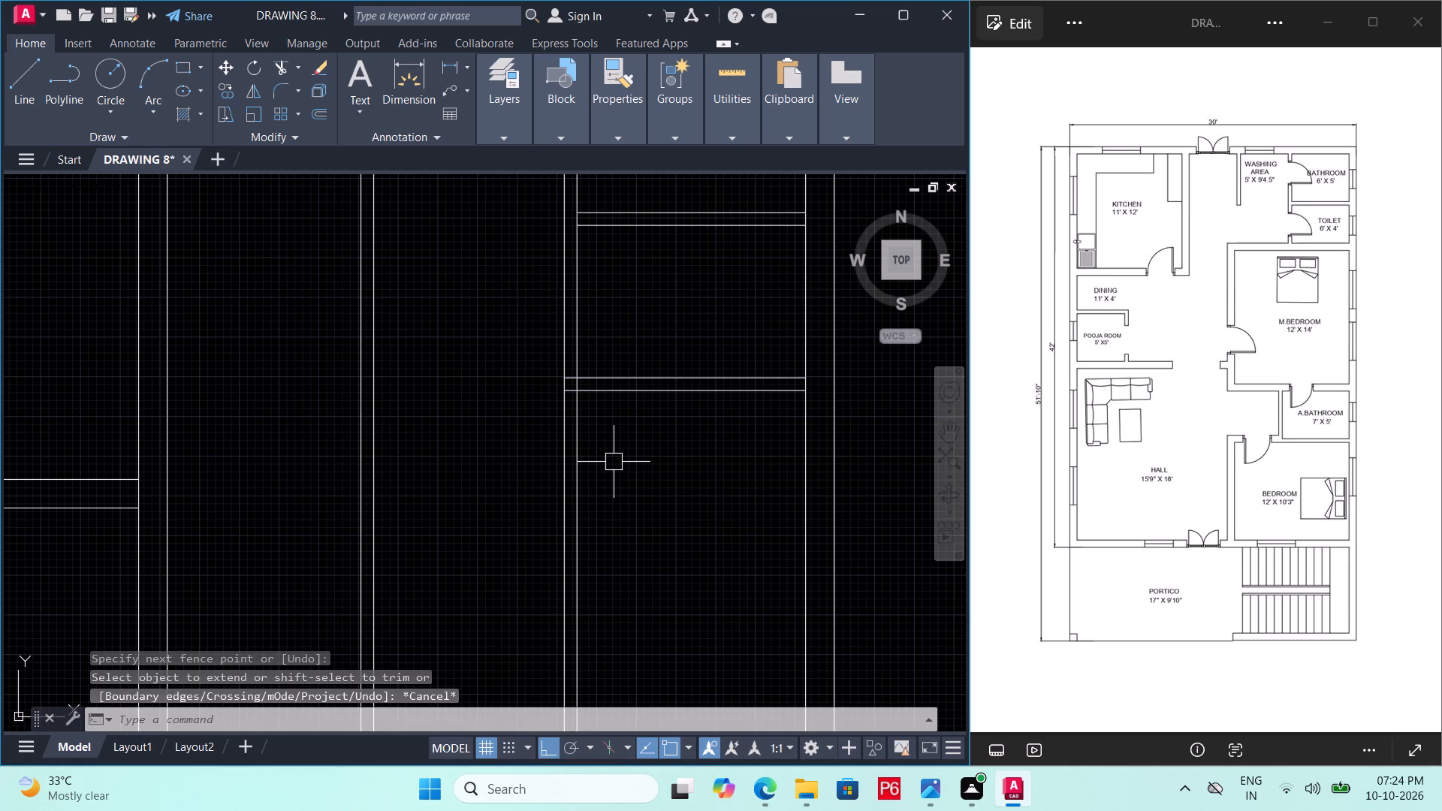
Trim both lines of the bathroom and toilet's left partition below the toilet's lower wall, and save.
key(r)
key(Escape)
text(TR)
key(space)
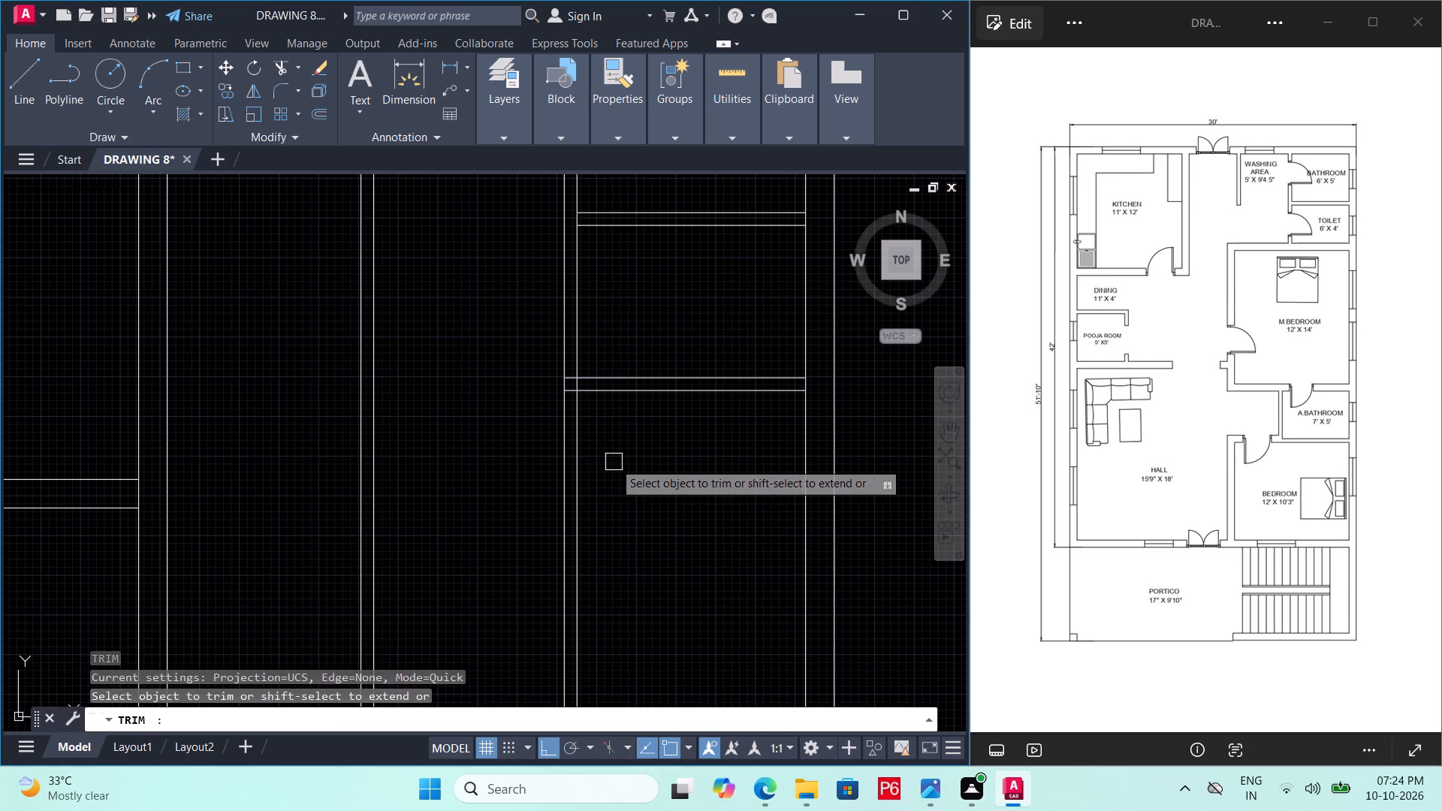
key(space)
click(614, 462)
click(522, 465)
key(ctrl+s)
key(ctrl+s)
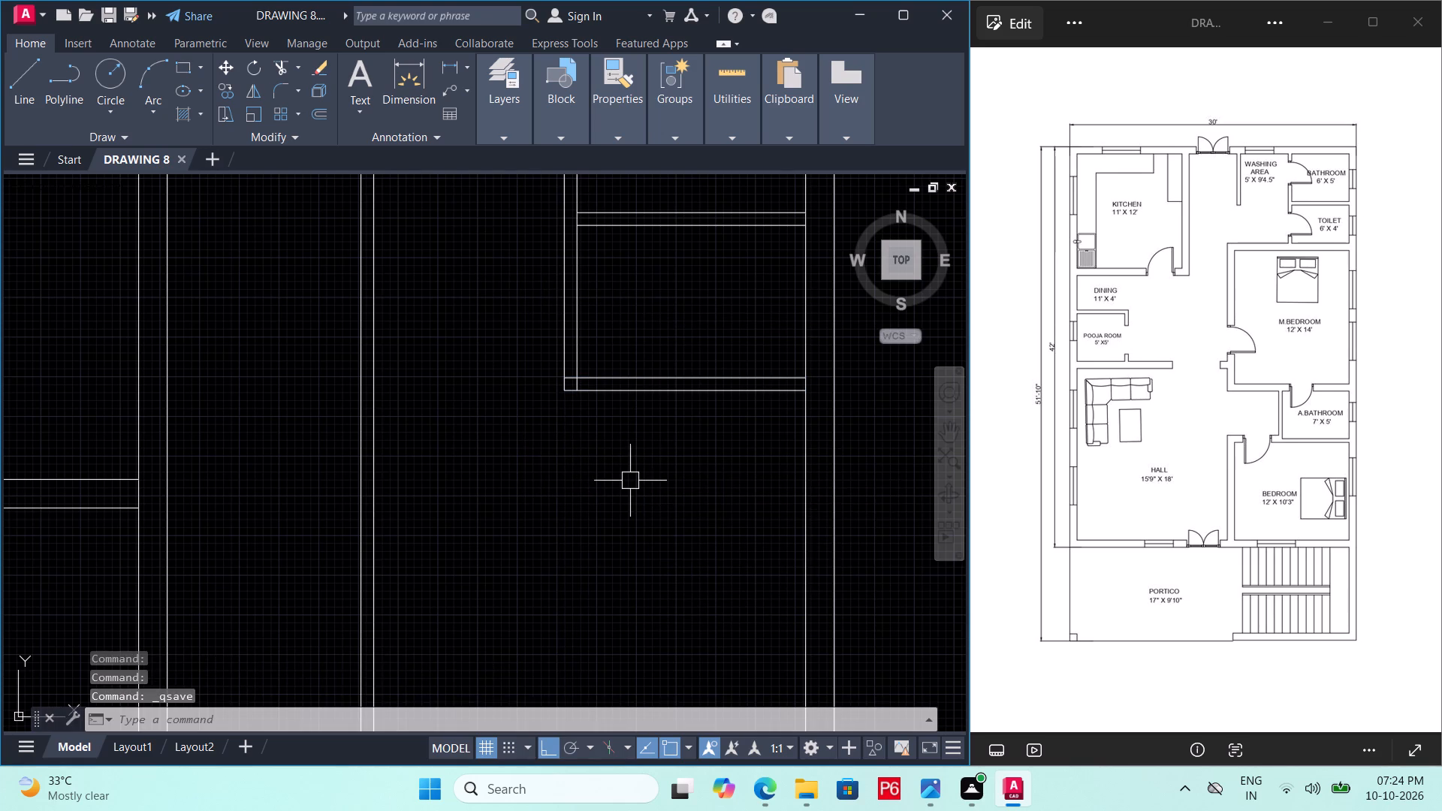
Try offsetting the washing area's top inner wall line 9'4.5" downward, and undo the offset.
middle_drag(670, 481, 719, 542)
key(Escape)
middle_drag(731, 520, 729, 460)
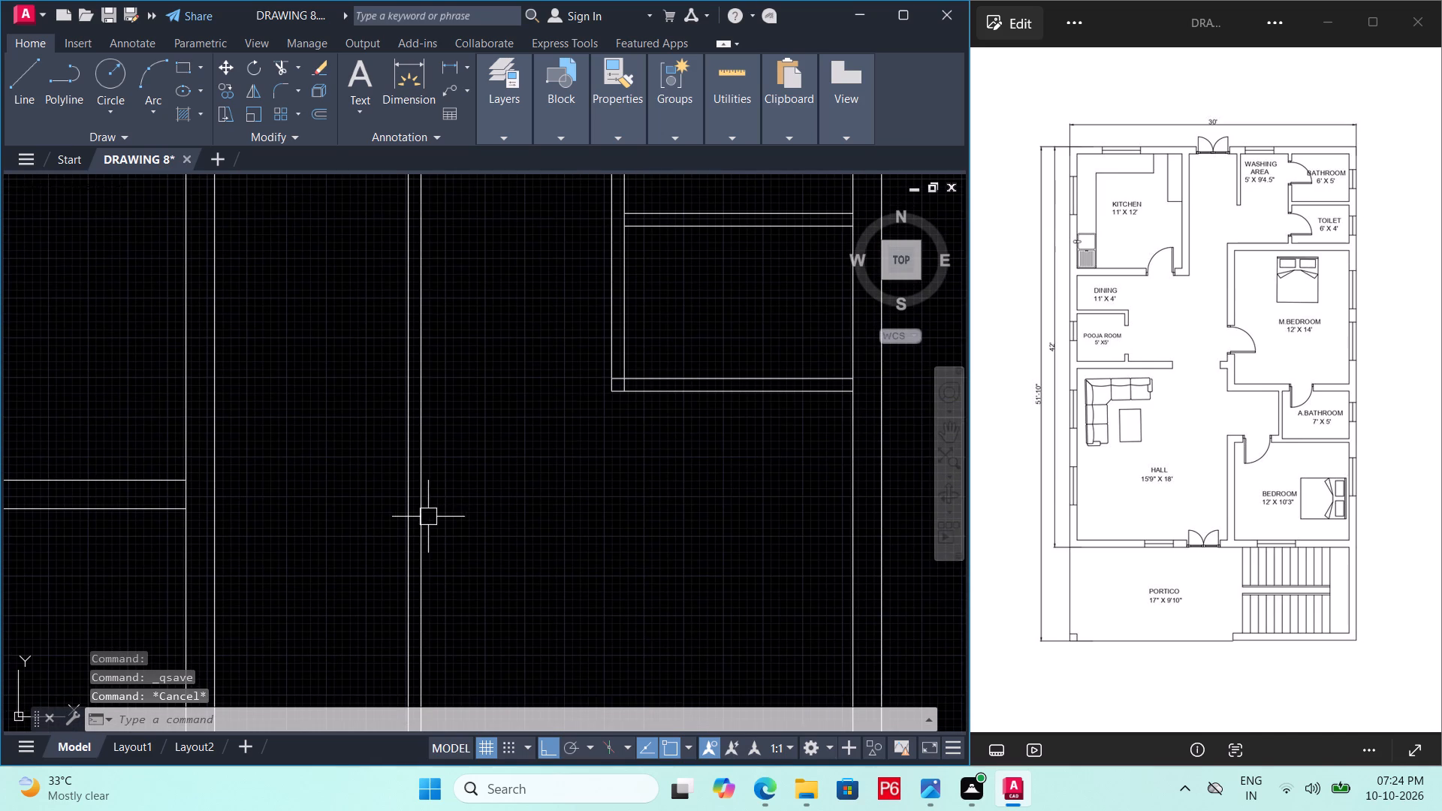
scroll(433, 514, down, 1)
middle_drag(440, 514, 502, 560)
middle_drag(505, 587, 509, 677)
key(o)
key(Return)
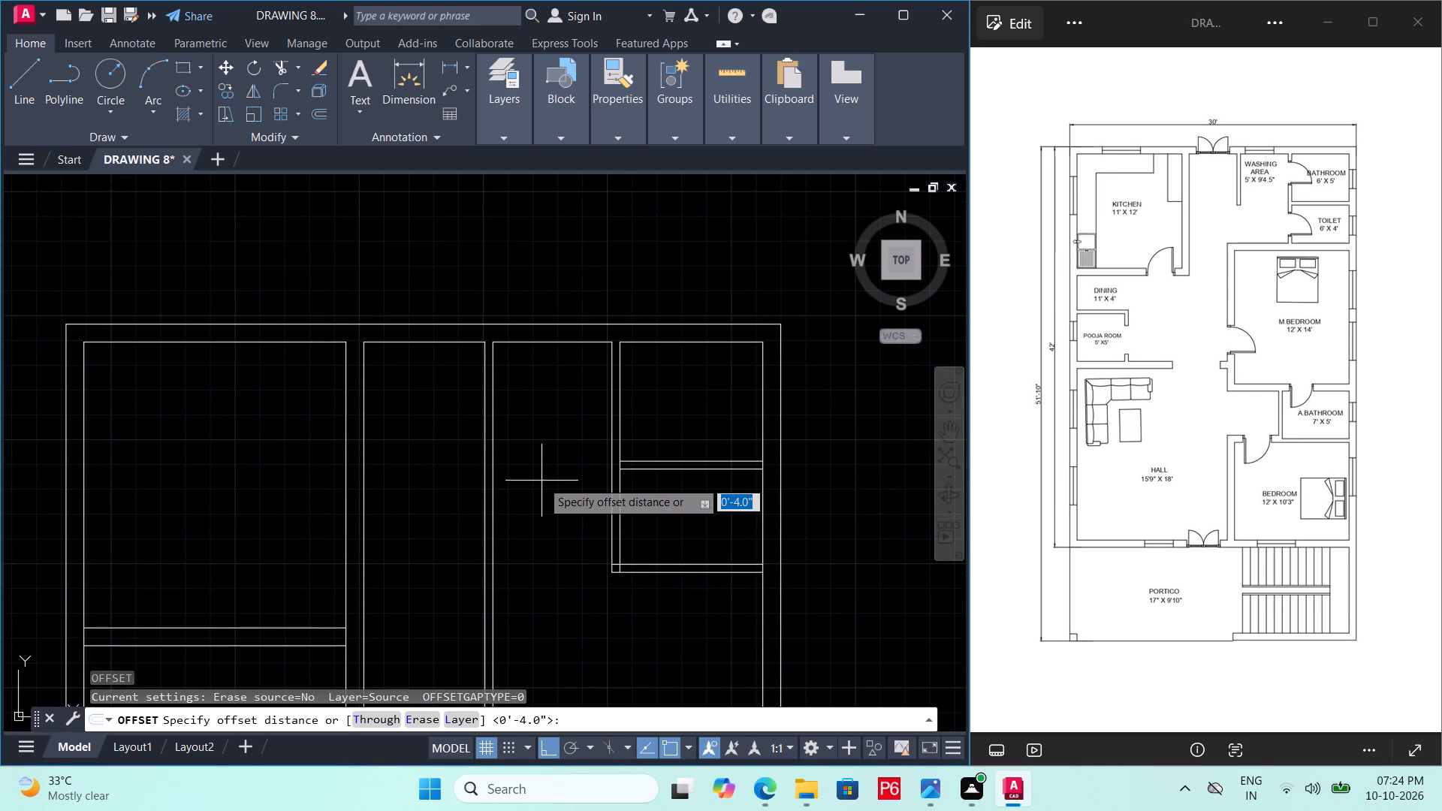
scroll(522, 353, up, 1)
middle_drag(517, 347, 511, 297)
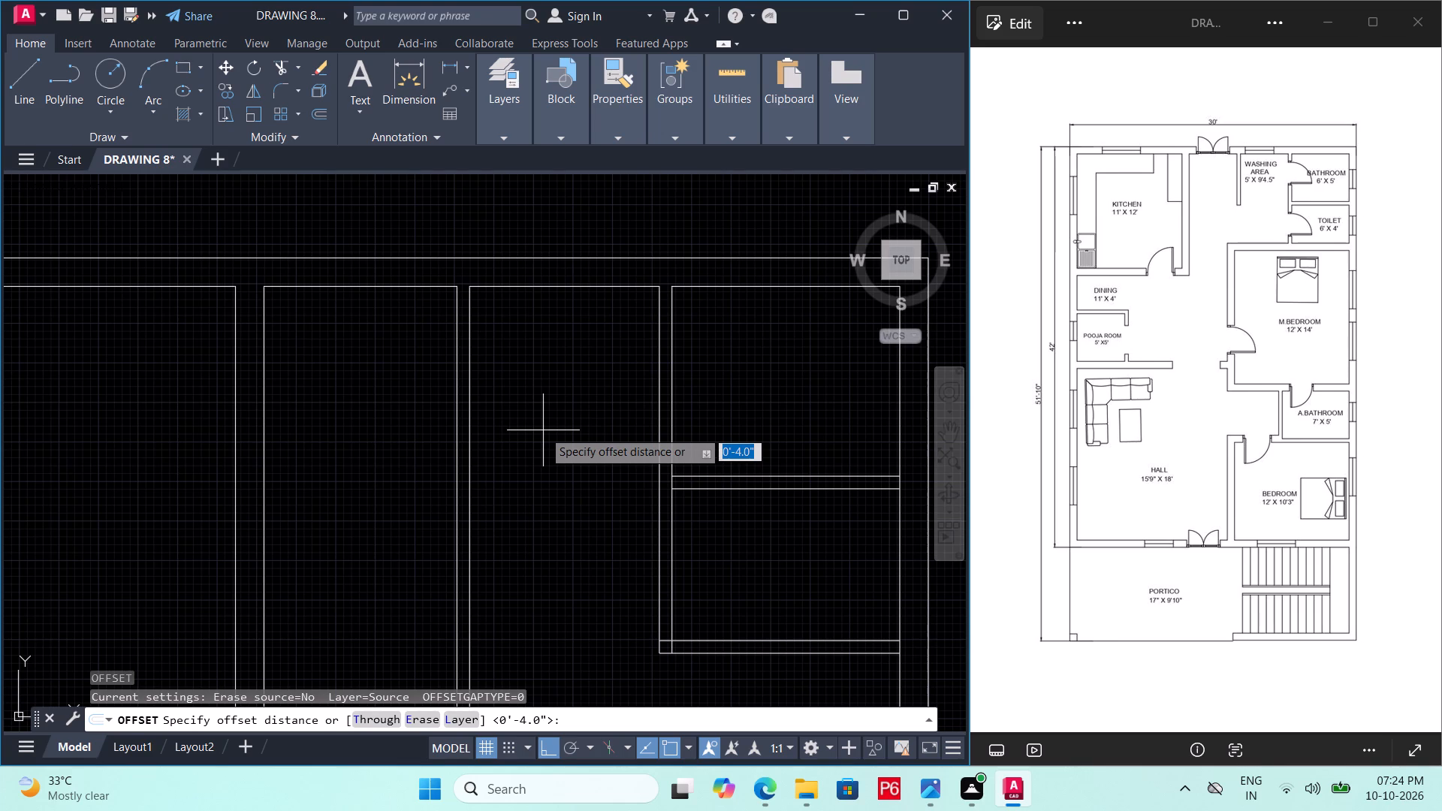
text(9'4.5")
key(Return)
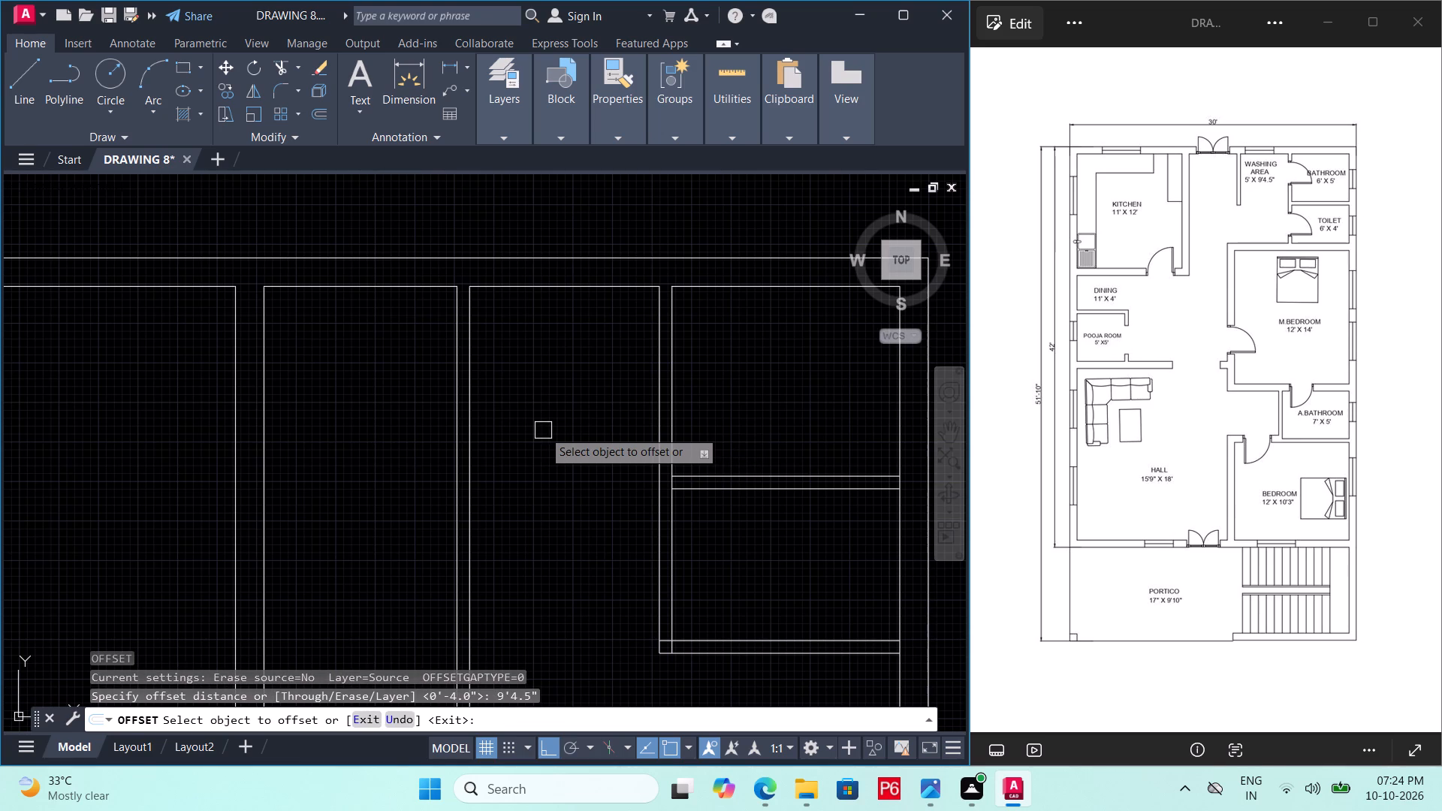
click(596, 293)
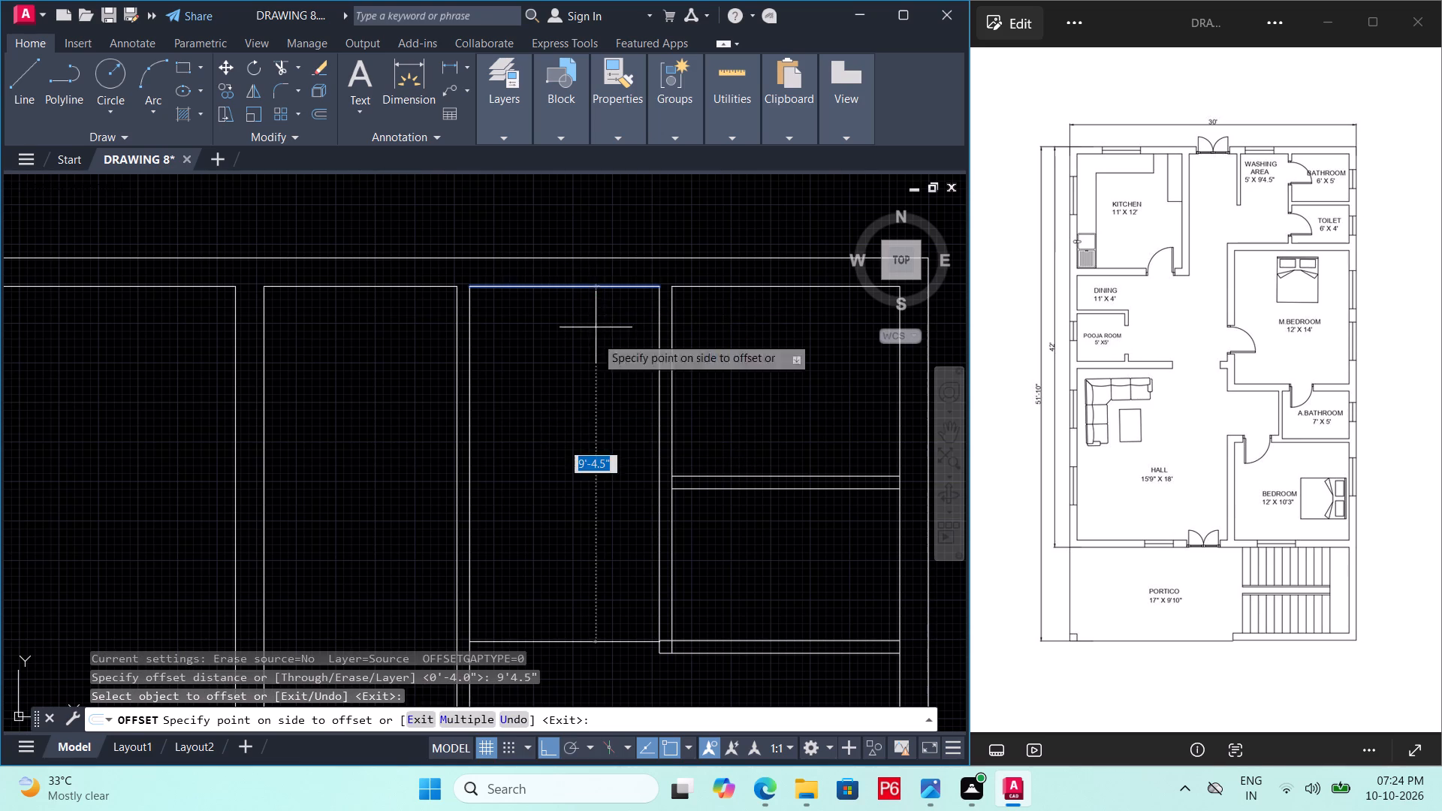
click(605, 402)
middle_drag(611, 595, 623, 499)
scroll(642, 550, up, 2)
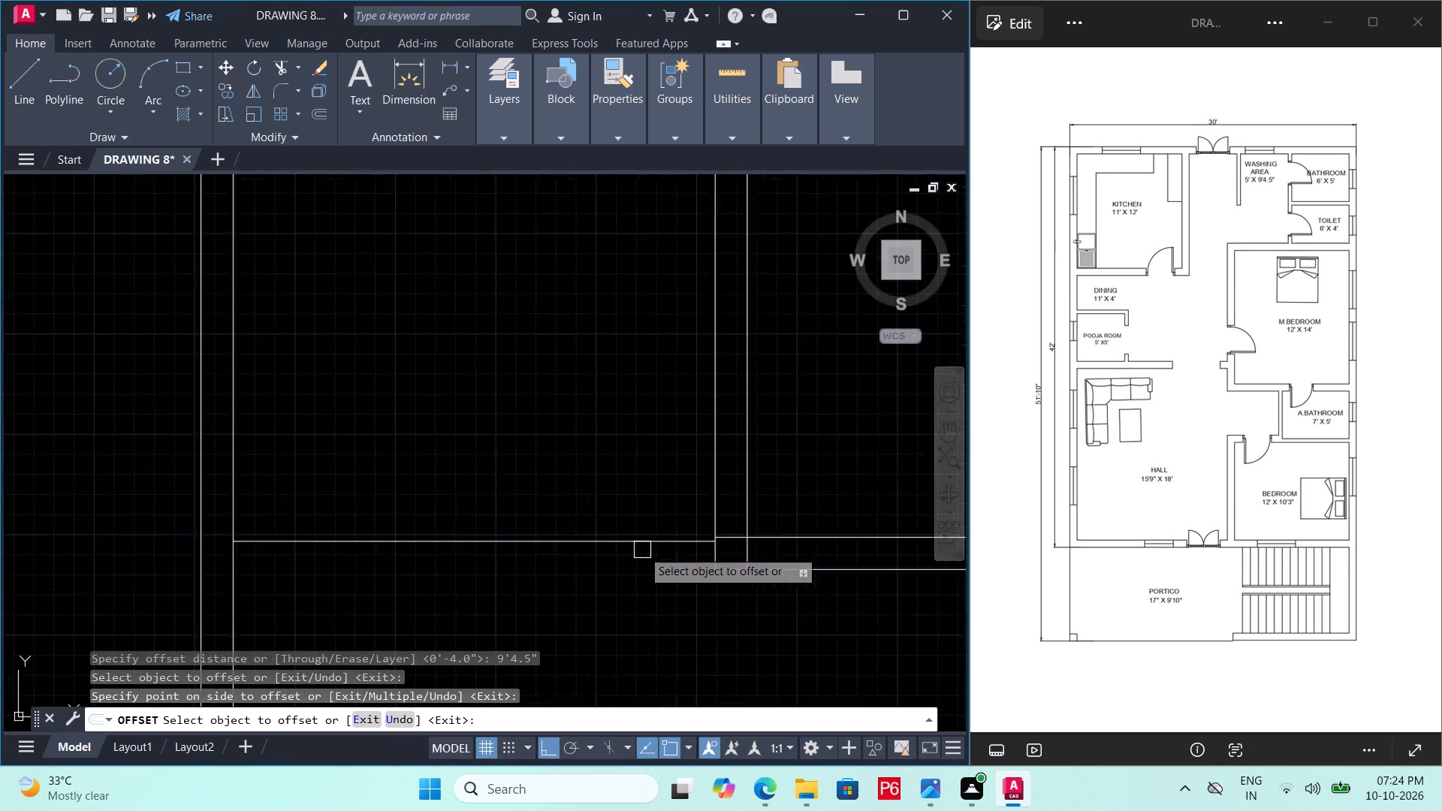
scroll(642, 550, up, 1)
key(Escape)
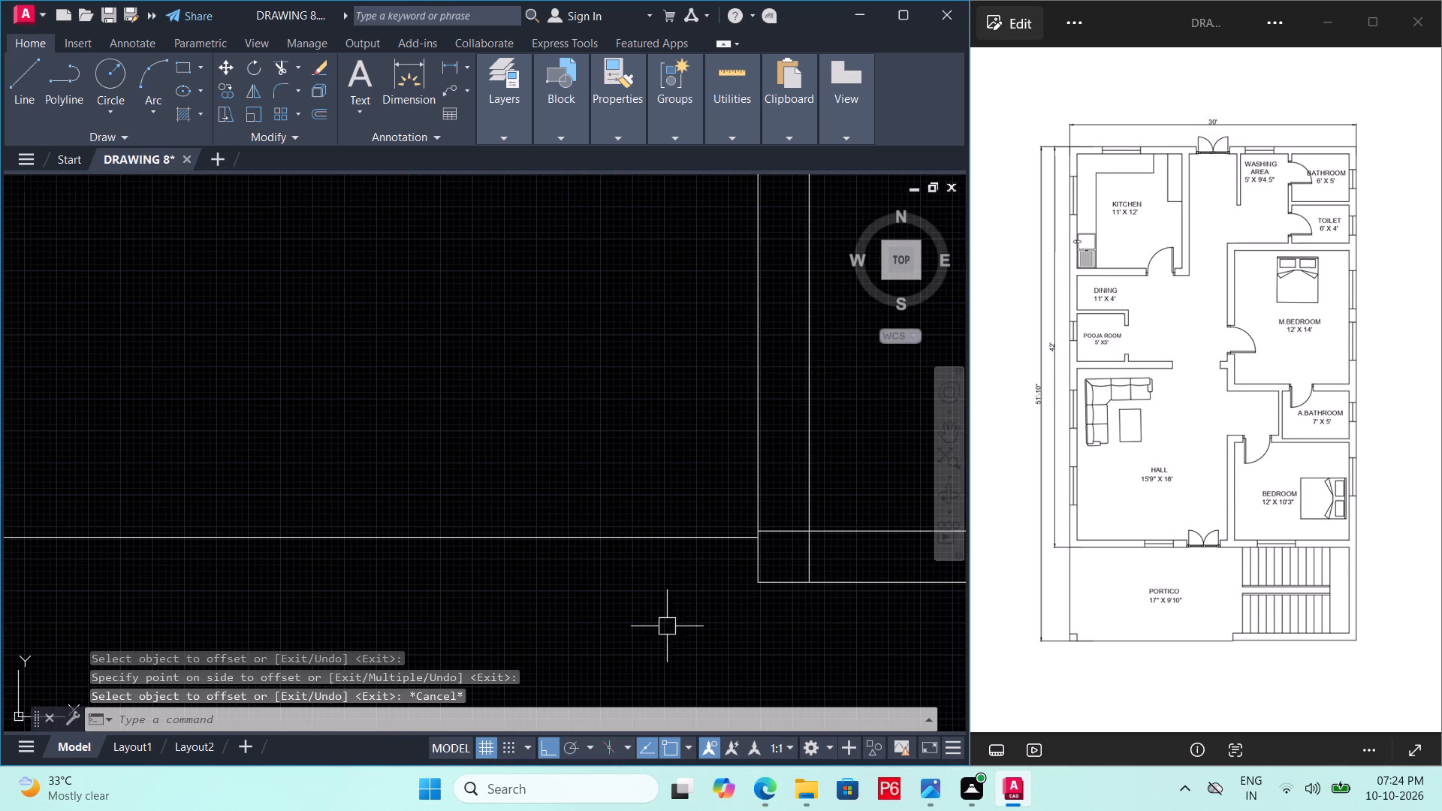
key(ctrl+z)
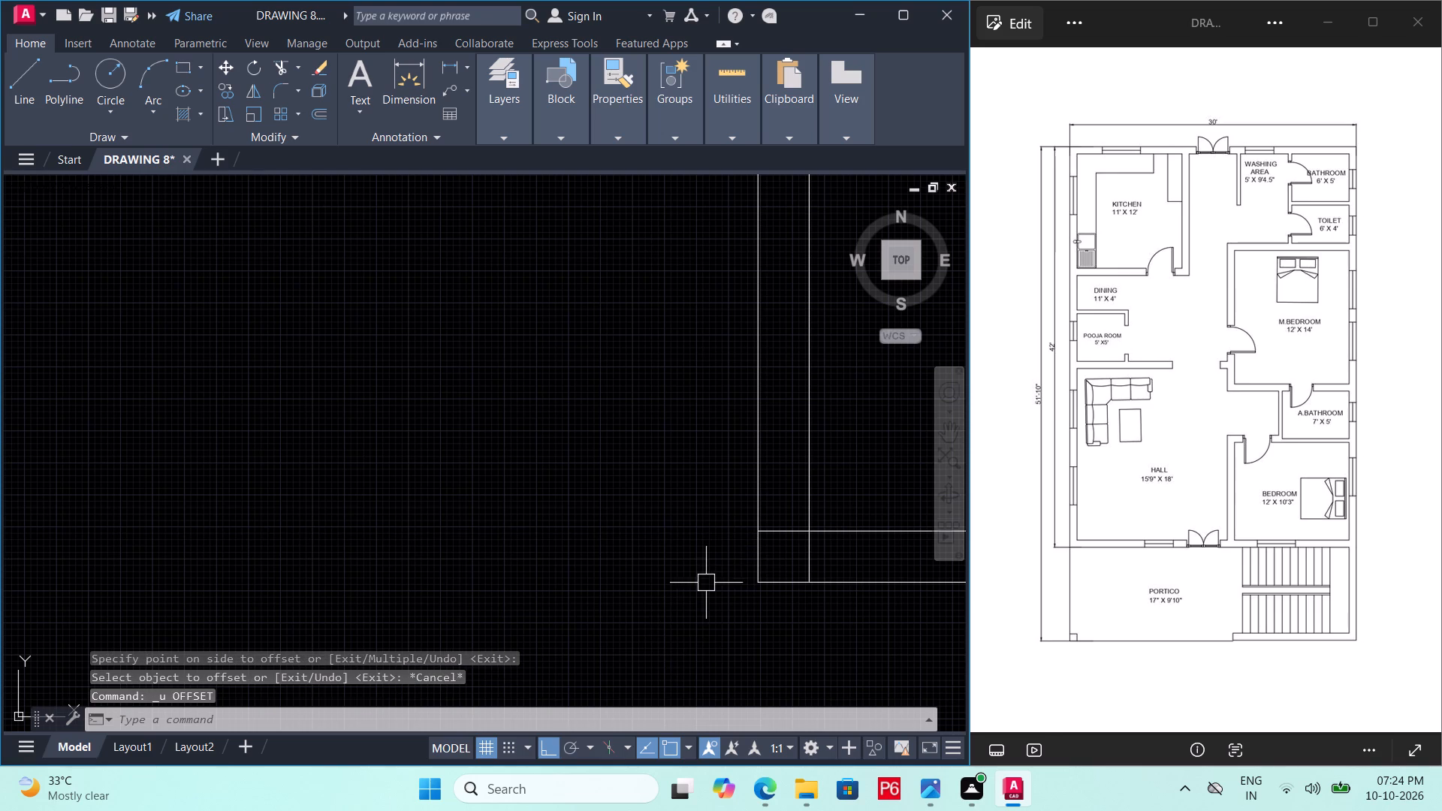
Extend both lines of the toilet's lower wall leftward to the inner line of the washing area's left partition.
scroll(705, 583, down, 1)
key(Escape)
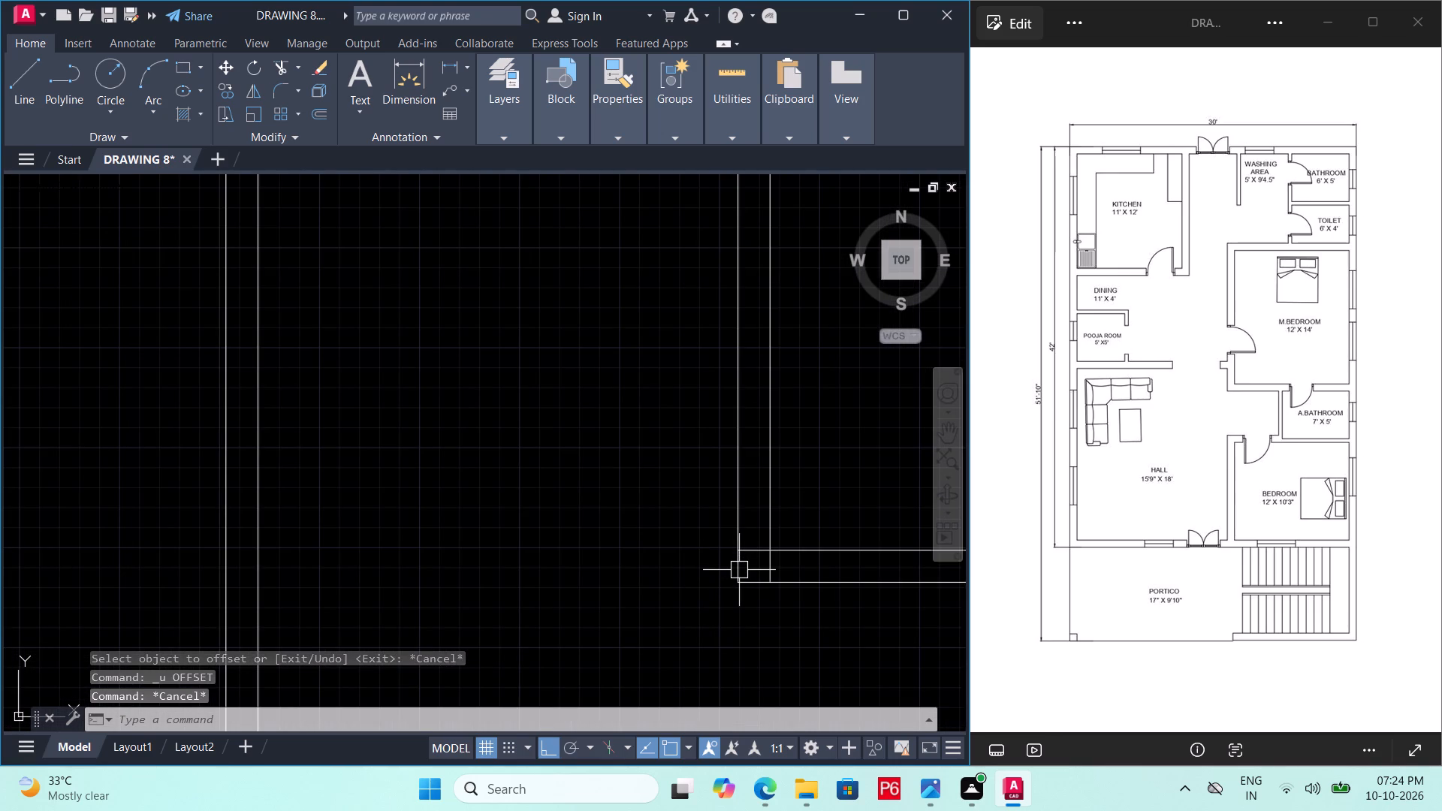
scroll(739, 570, up, 1)
middle_drag(739, 570, 744, 558)
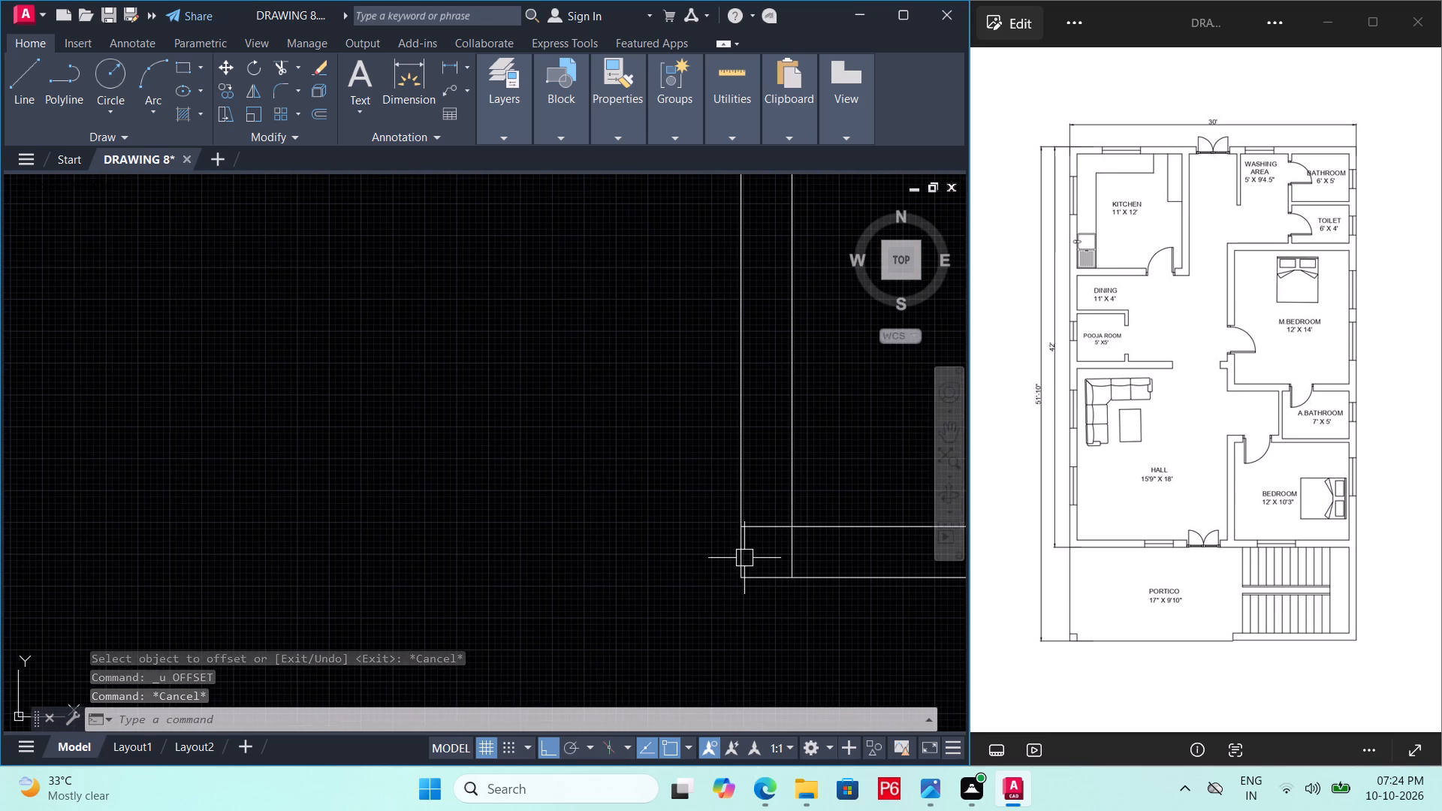
scroll(710, 547, down, 3)
text(EX)
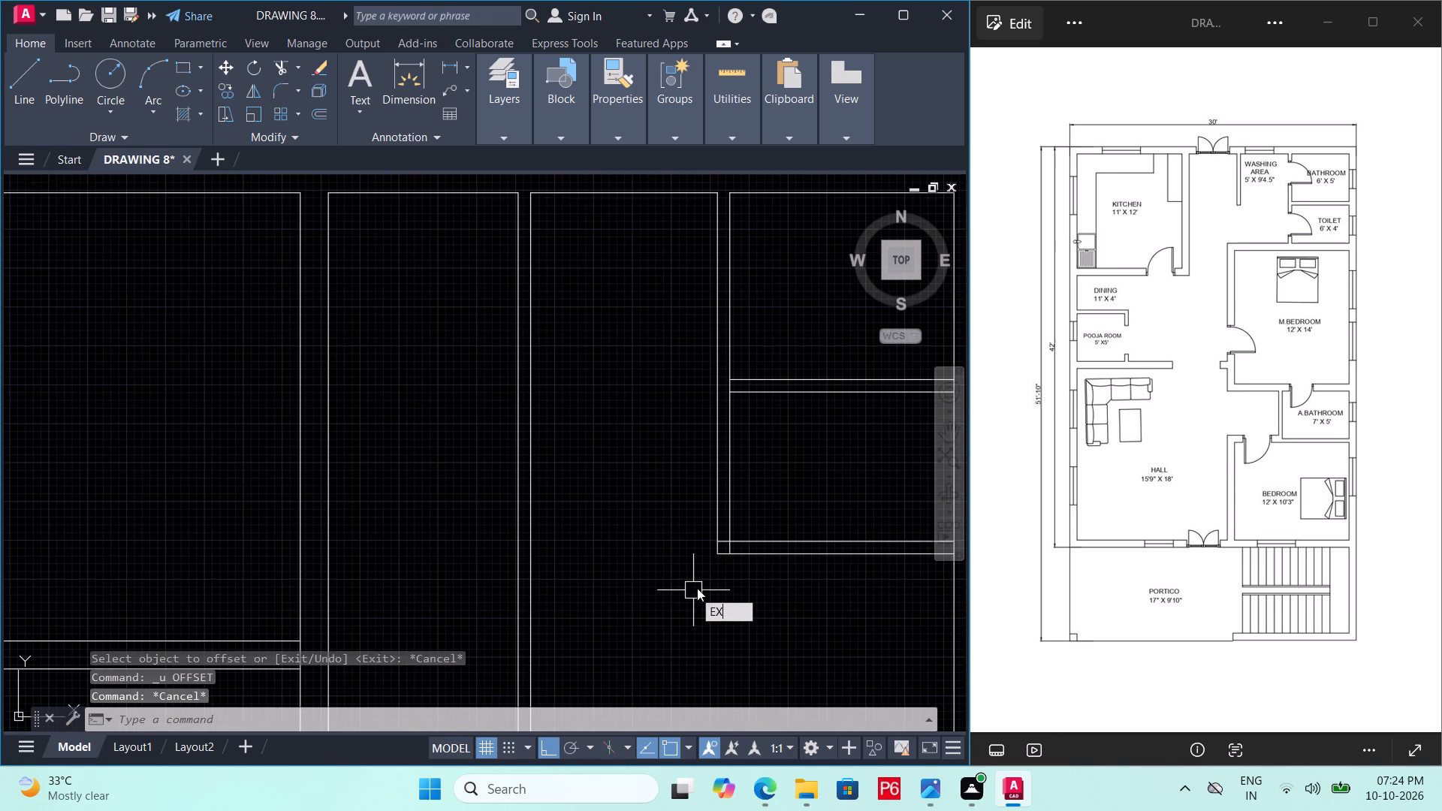
key(space)
key(space)
click(756, 545)
click(754, 555)
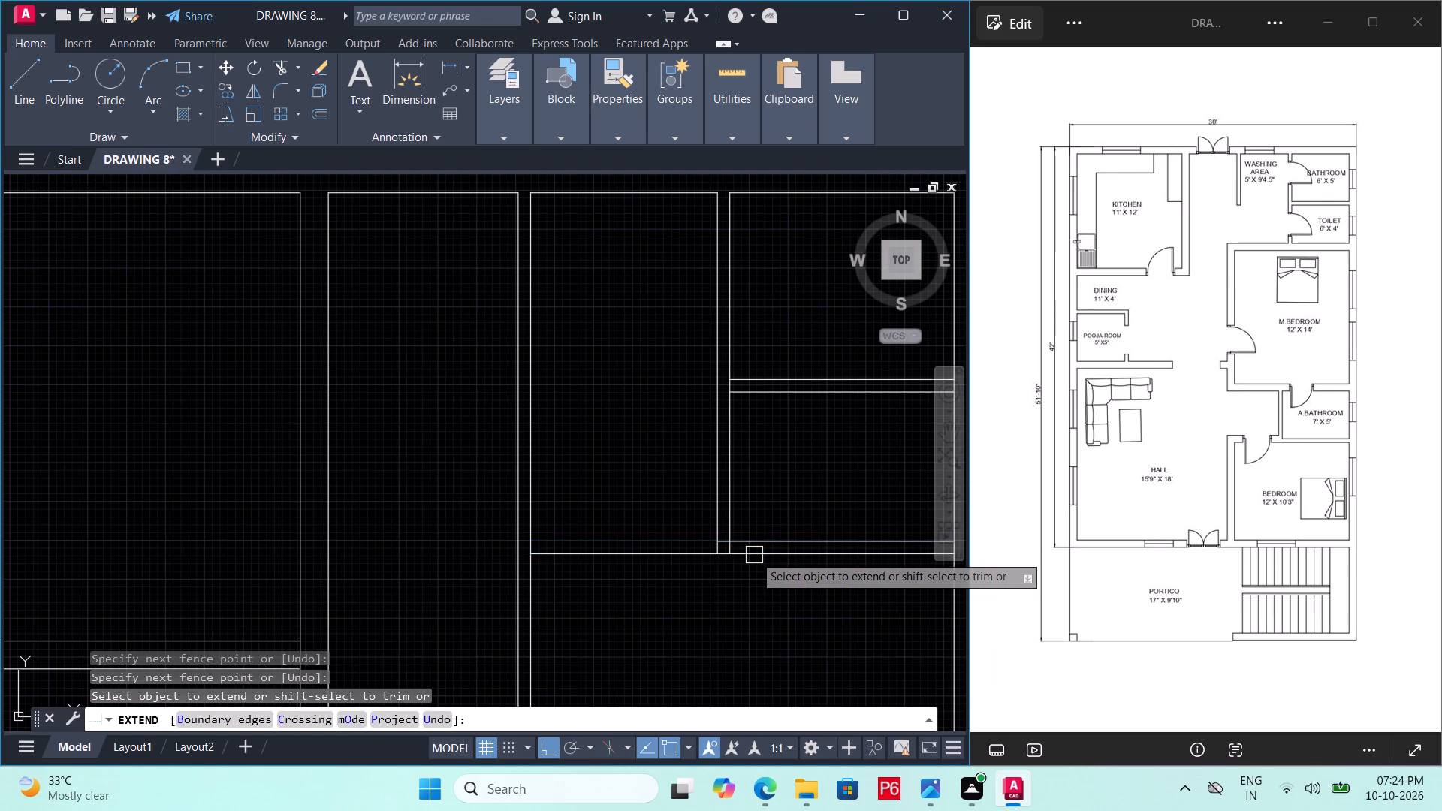
click(756, 539)
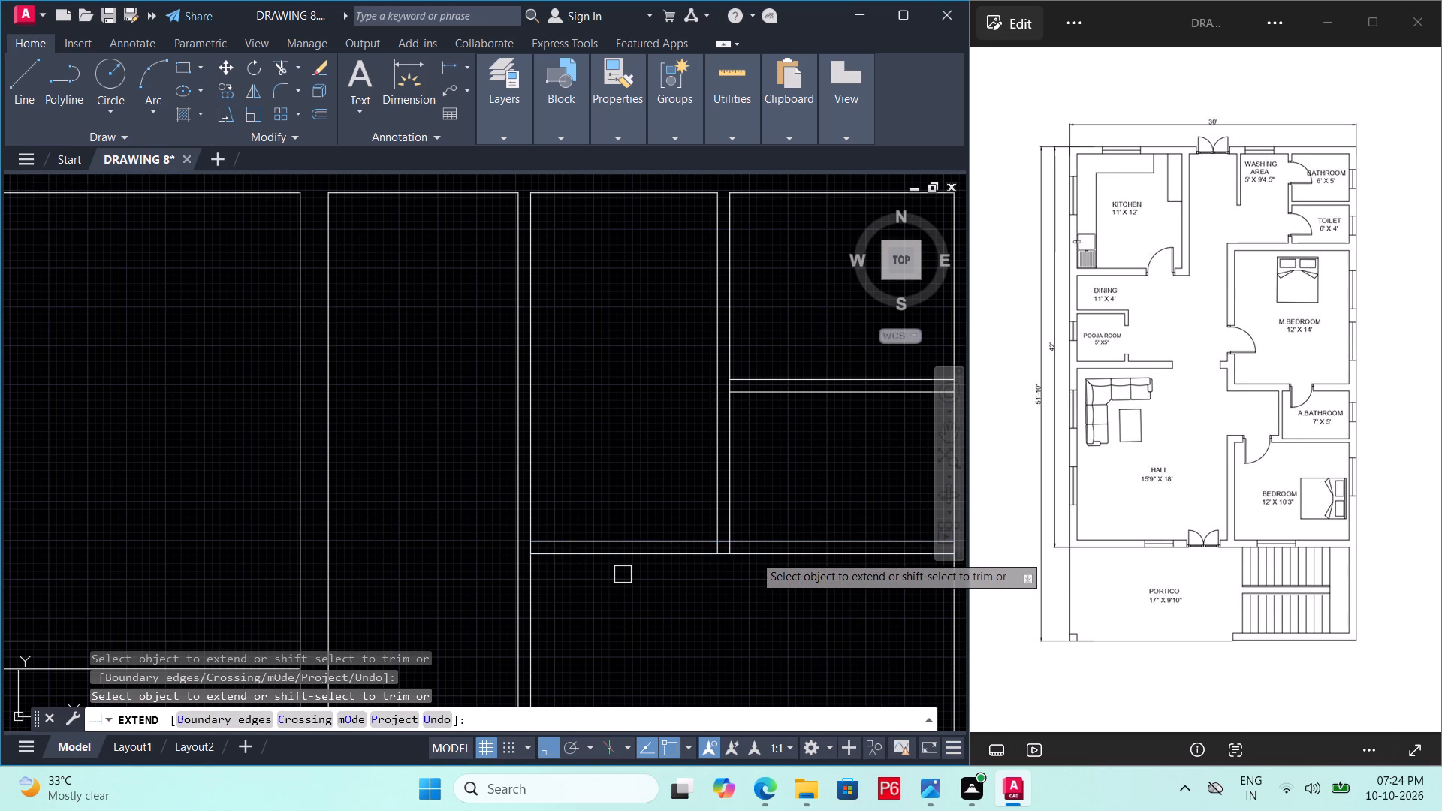
Extend both lines of that wall further left to the outer line of the washing area's left partition, and save.
scroll(555, 592, down, 1)
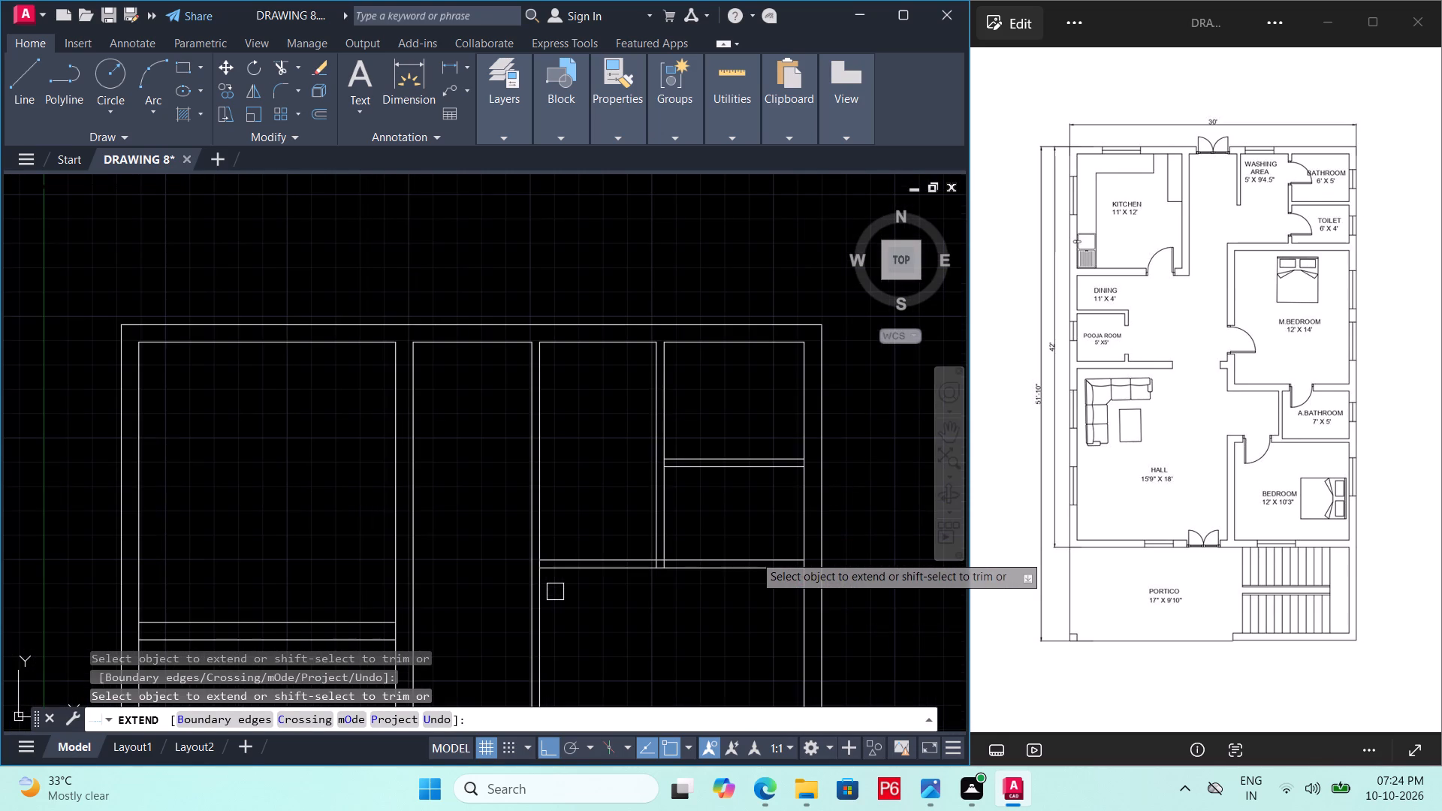
scroll(558, 561, up, 1)
click(620, 502)
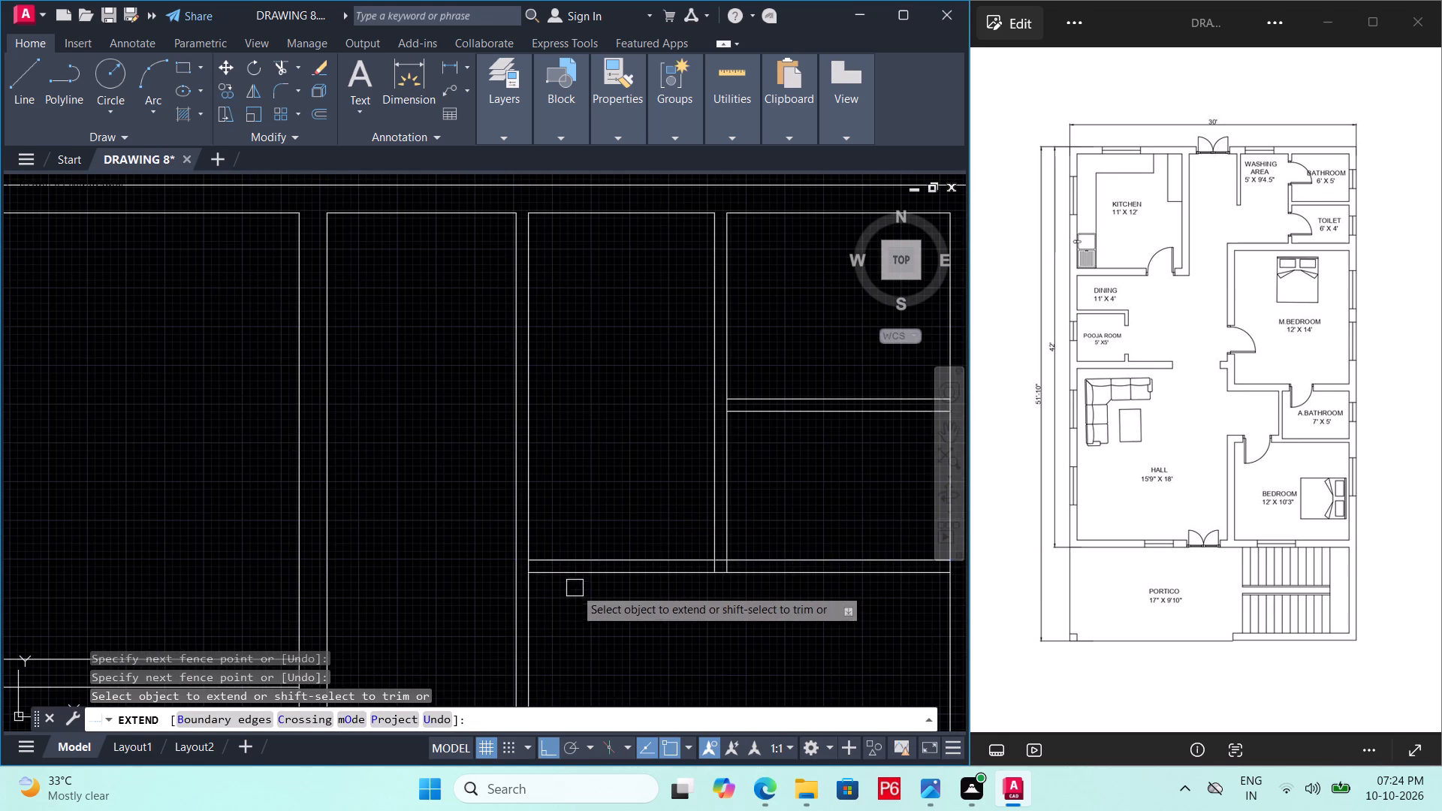
drag(575, 594, 586, 576)
click(612, 510)
double_click(578, 598)
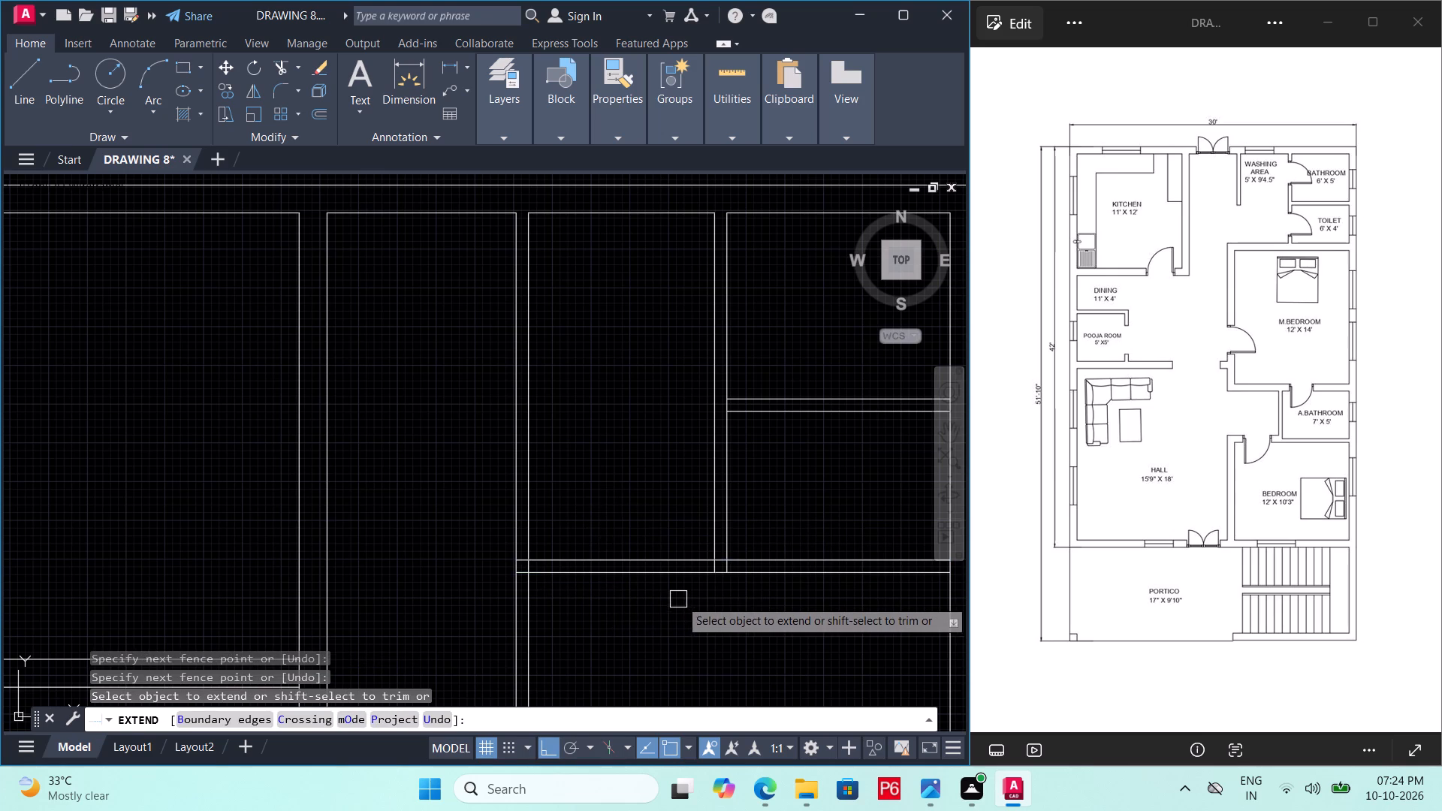
key(ctrl+s)
key(ctrl+s)
key(ctrl+s)
key(ctrl+s)
Offset the bottom line of the toilet's lower wall 14' downward for the master bedroom's length, and save.
middle_drag(683, 601, 662, 523)
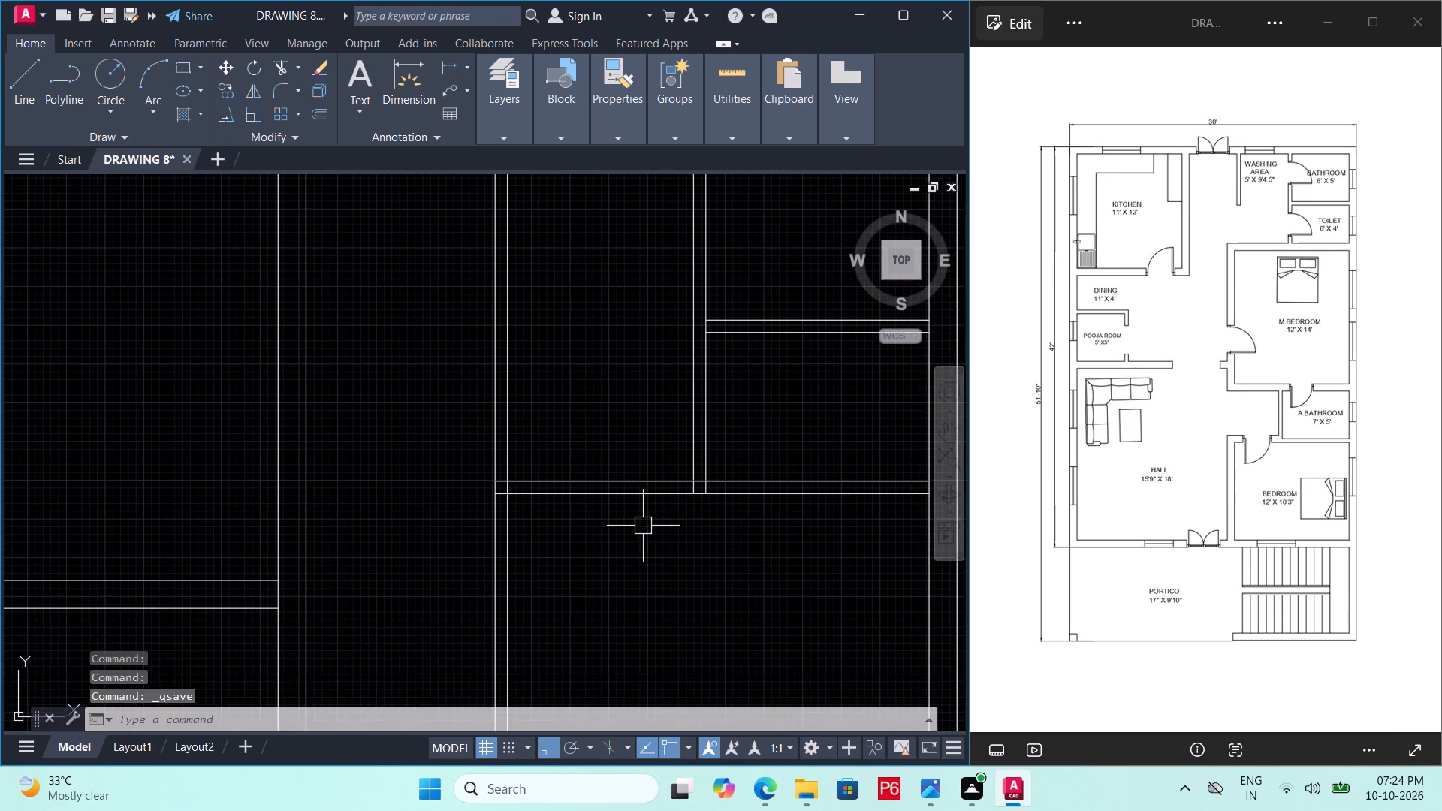
scroll(643, 526, down, 2)
middle_drag(630, 612, 631, 569)
key(o)
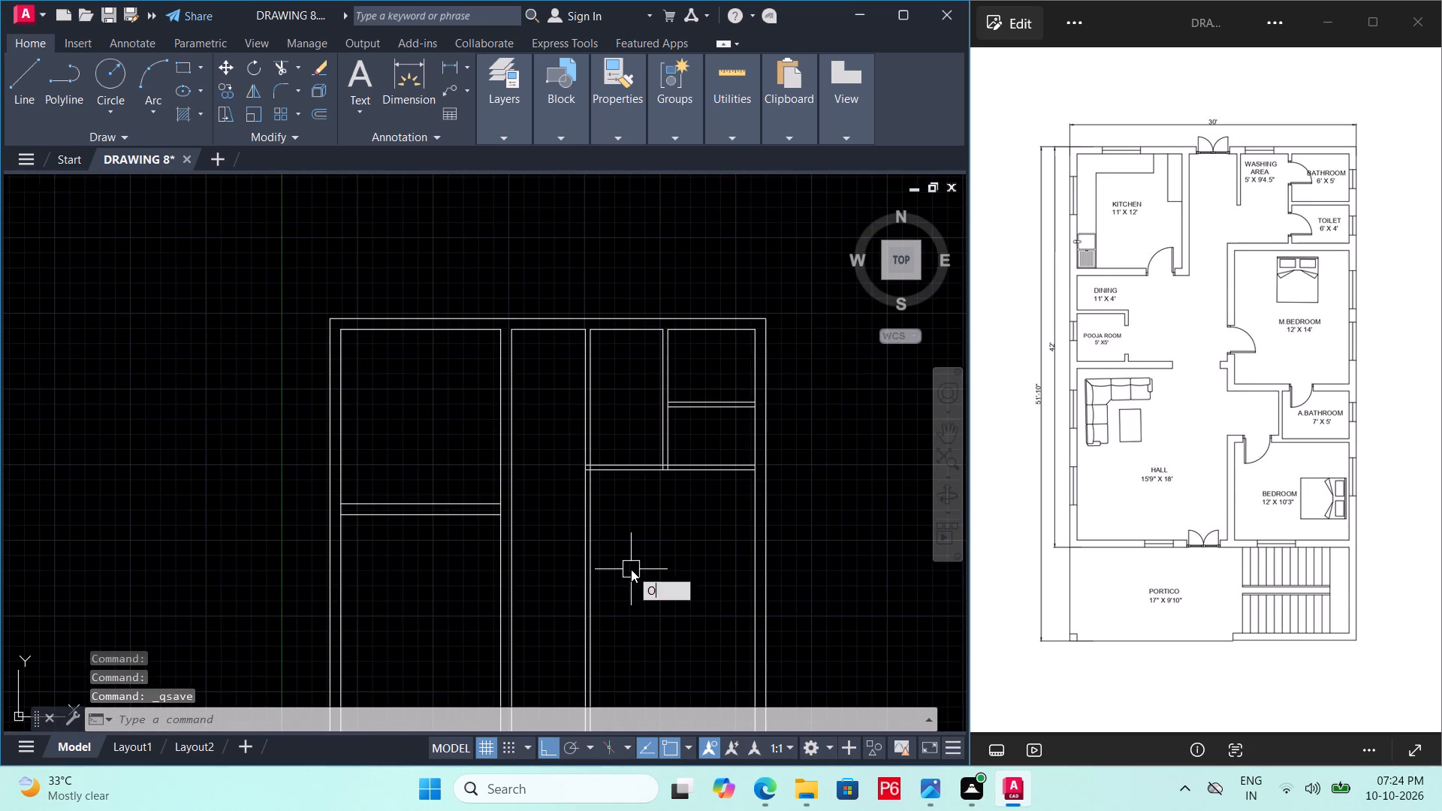
key(Return)
middle_drag(643, 562, 617, 478)
scroll(650, 402, up, 1)
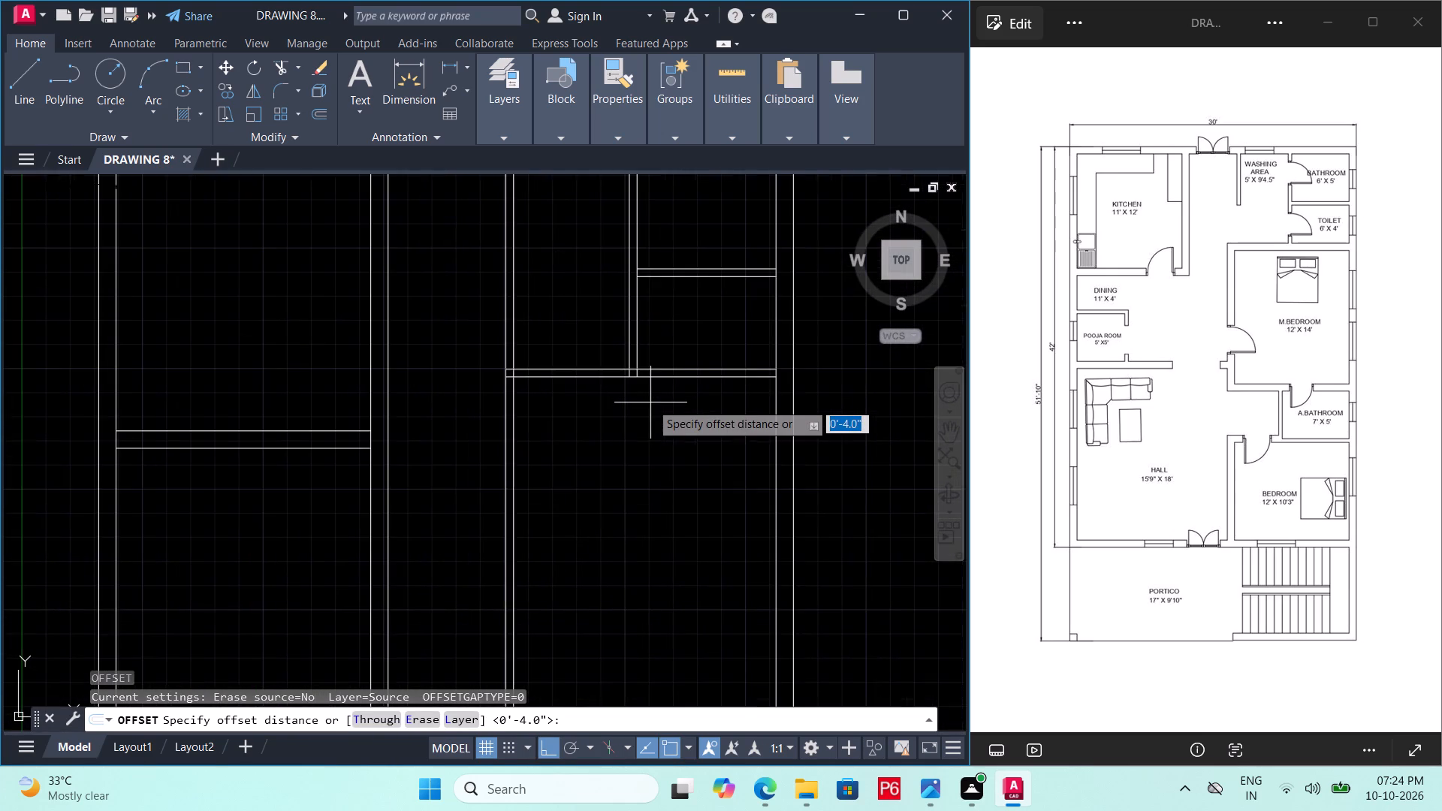
middle_drag(650, 403, 650, 387)
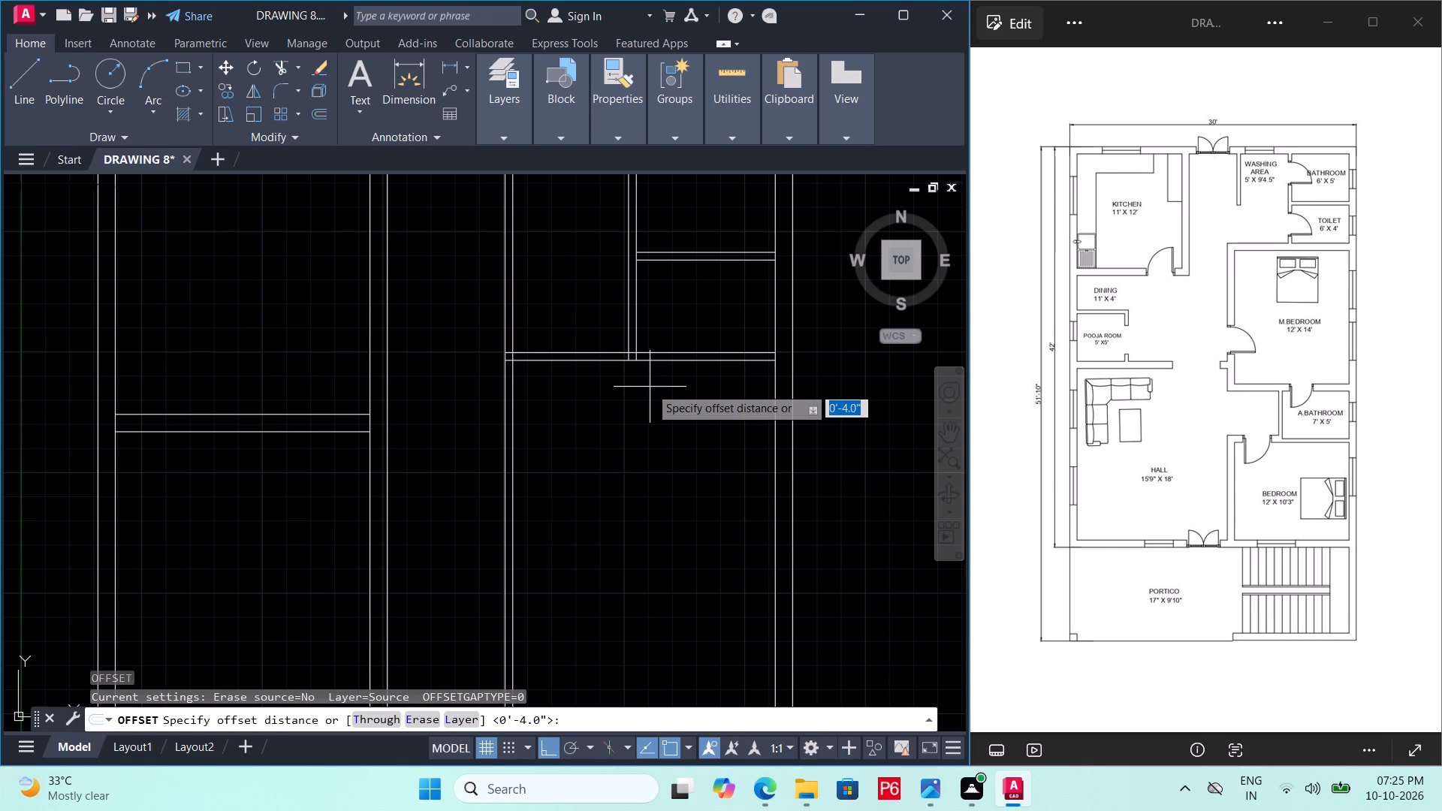
text(14')
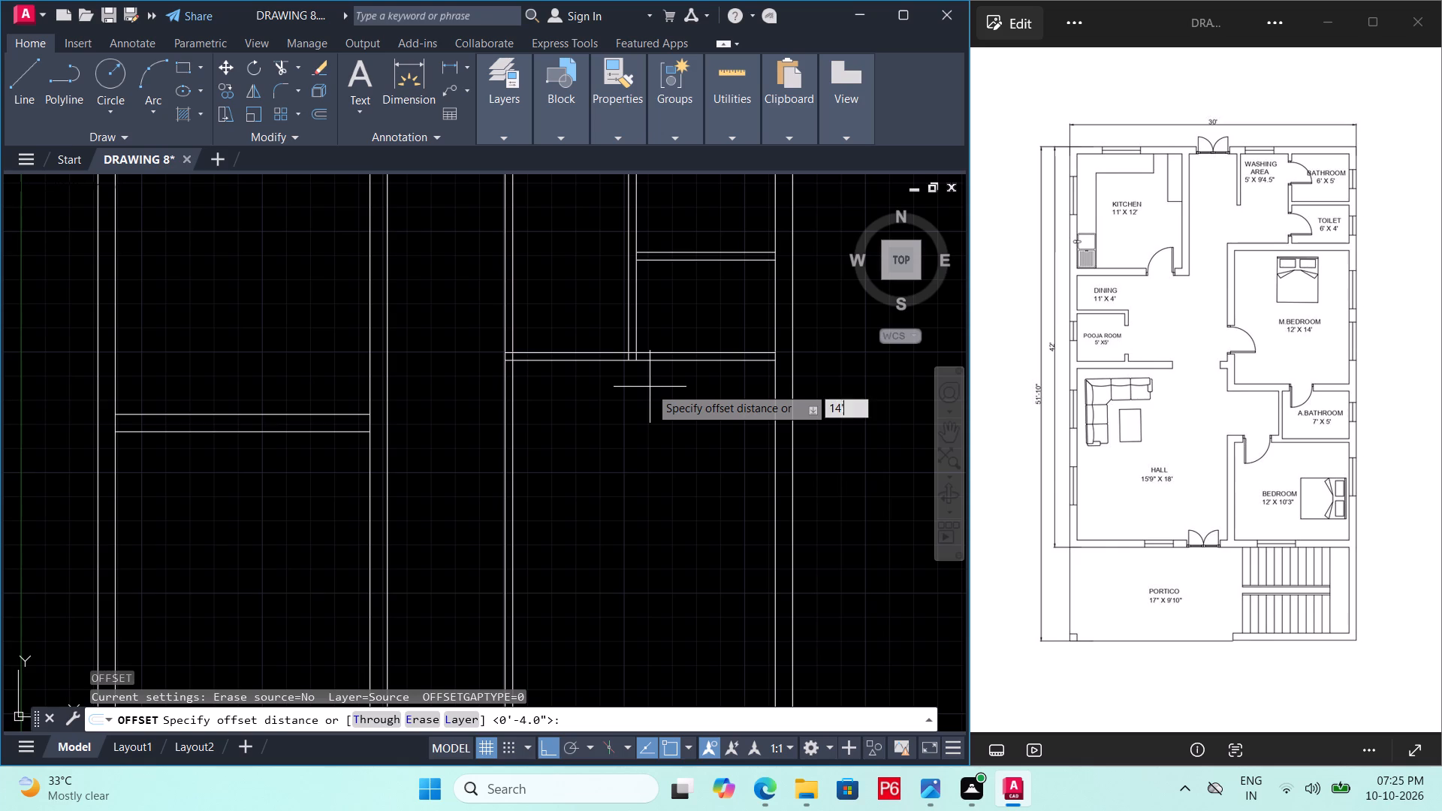
key(Return)
click(657, 364)
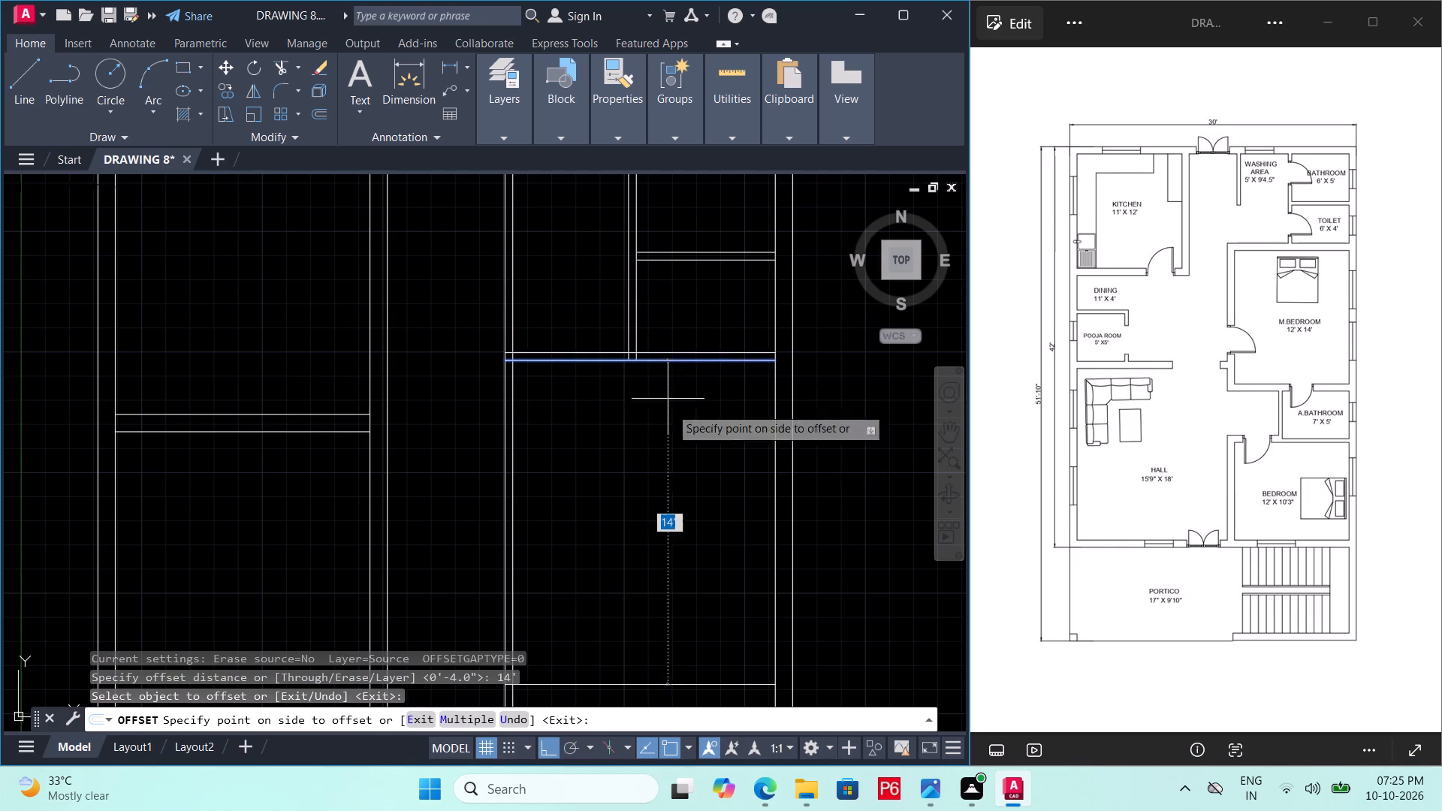
click(680, 514)
scroll(680, 508, down, 1)
middle_drag(663, 546, 662, 407)
scroll(671, 493, up, 1)
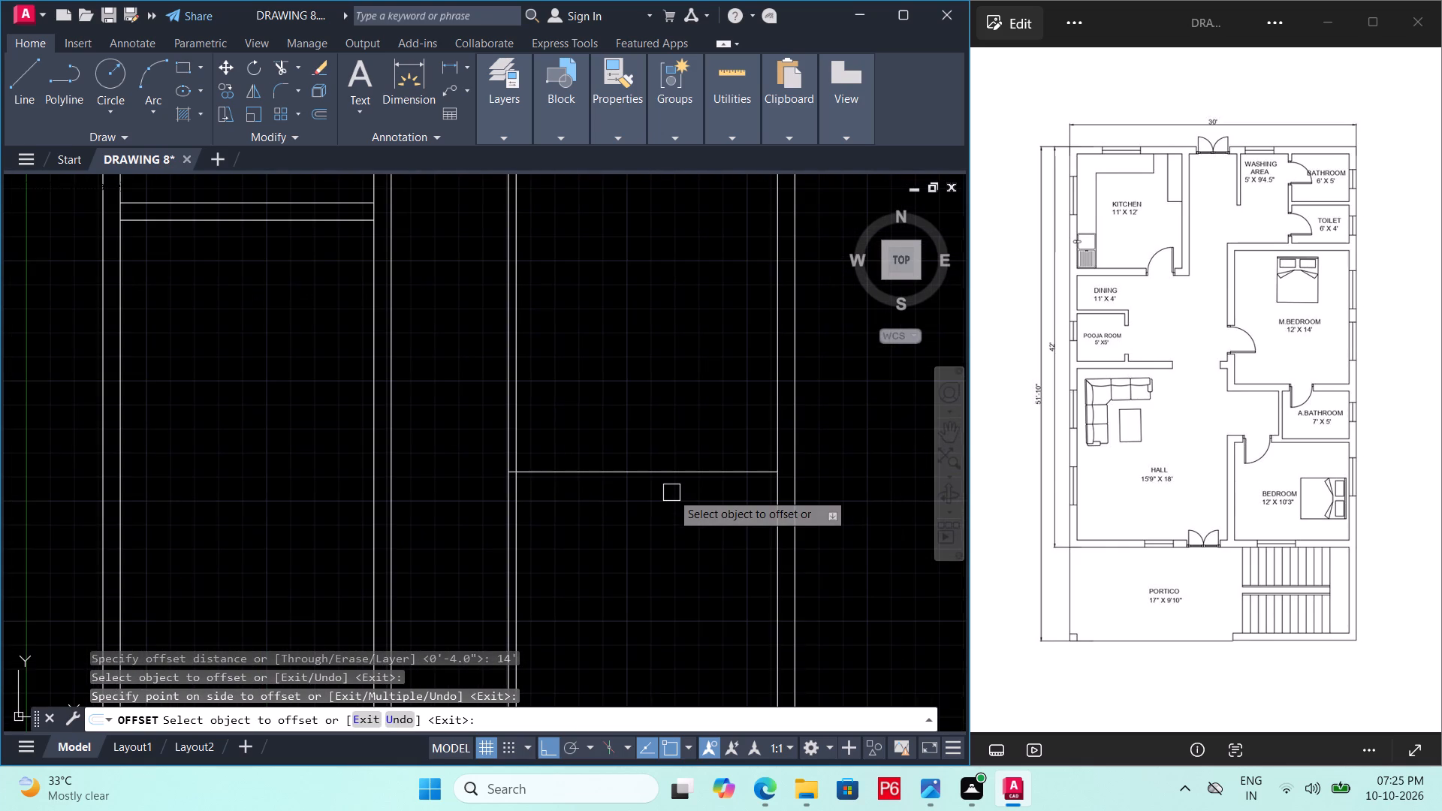
key(ctrl+s)
key(ctrl+s)
key(ctrl+s)
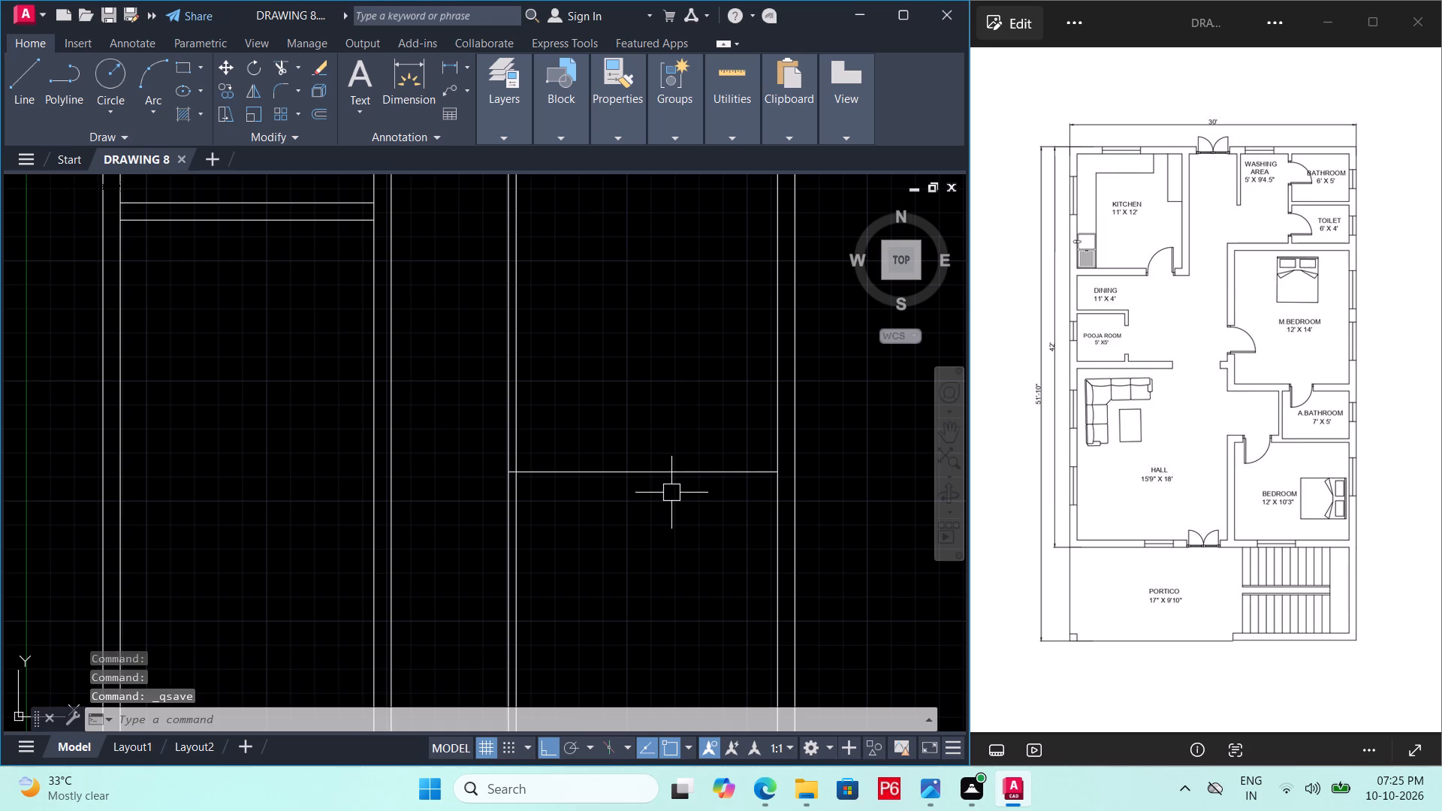
Offset the master bedroom's bottom line 9" downward to form its lower wall, and save the drawing.
key(o)
key(Return)
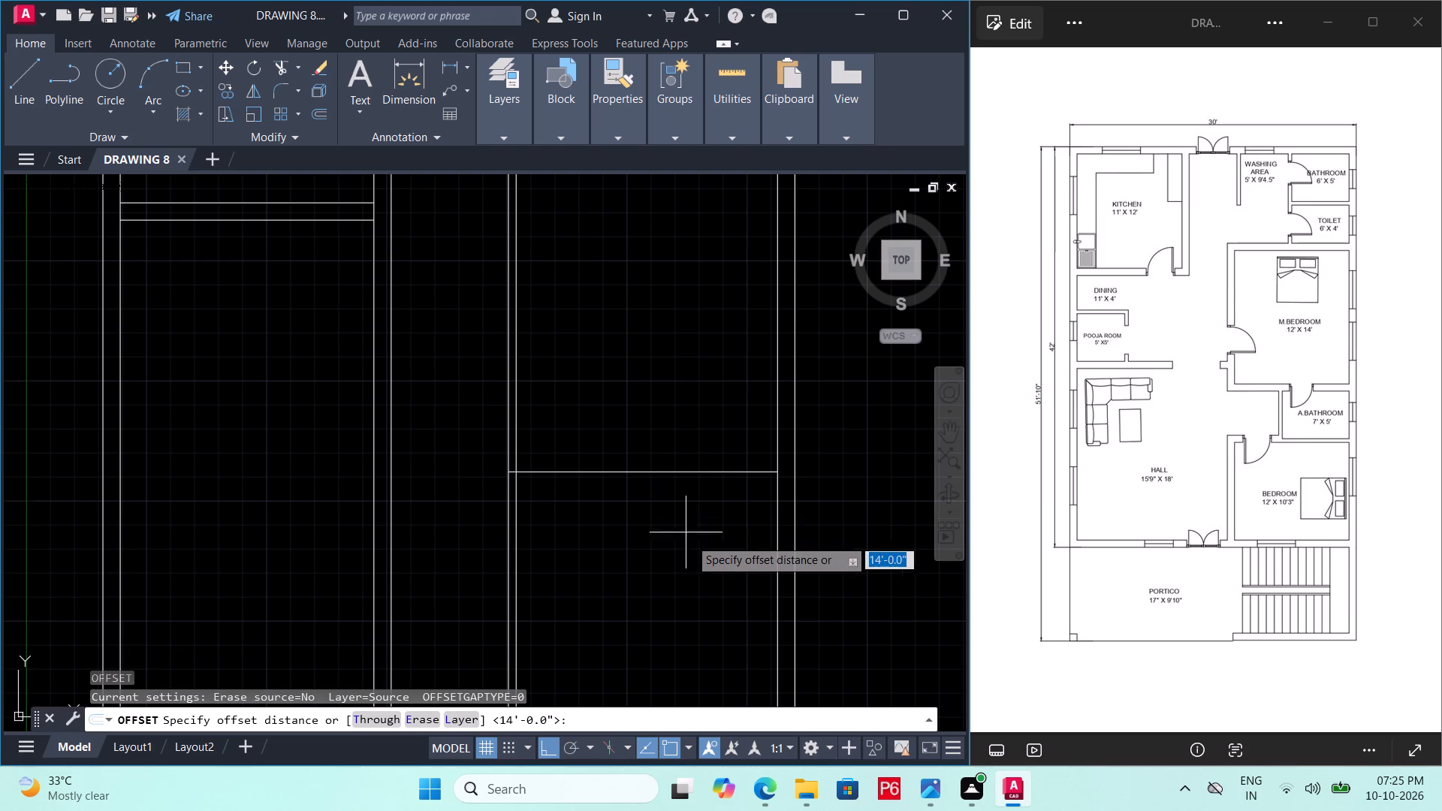
text(9")
key(Return)
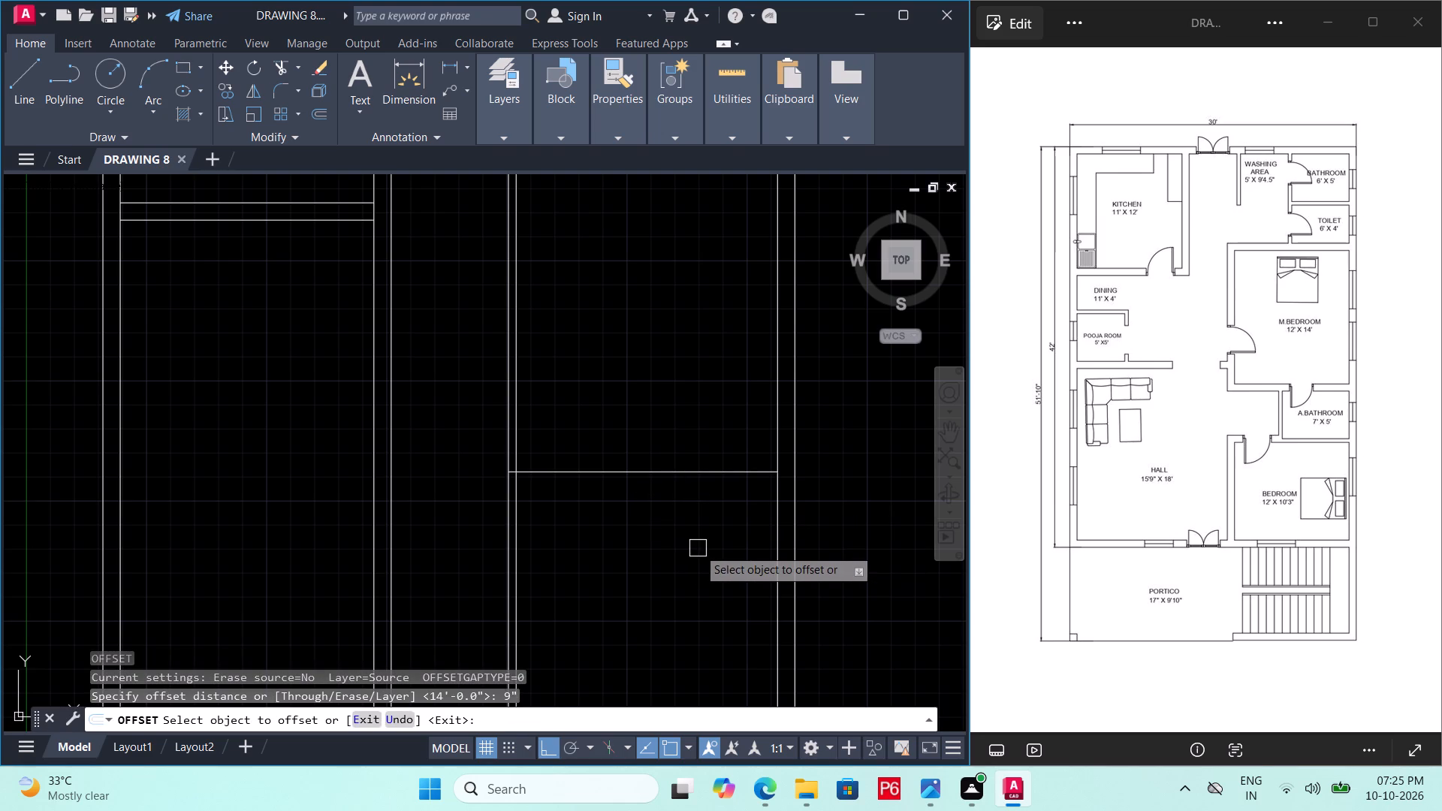
click(738, 480)
click(746, 590)
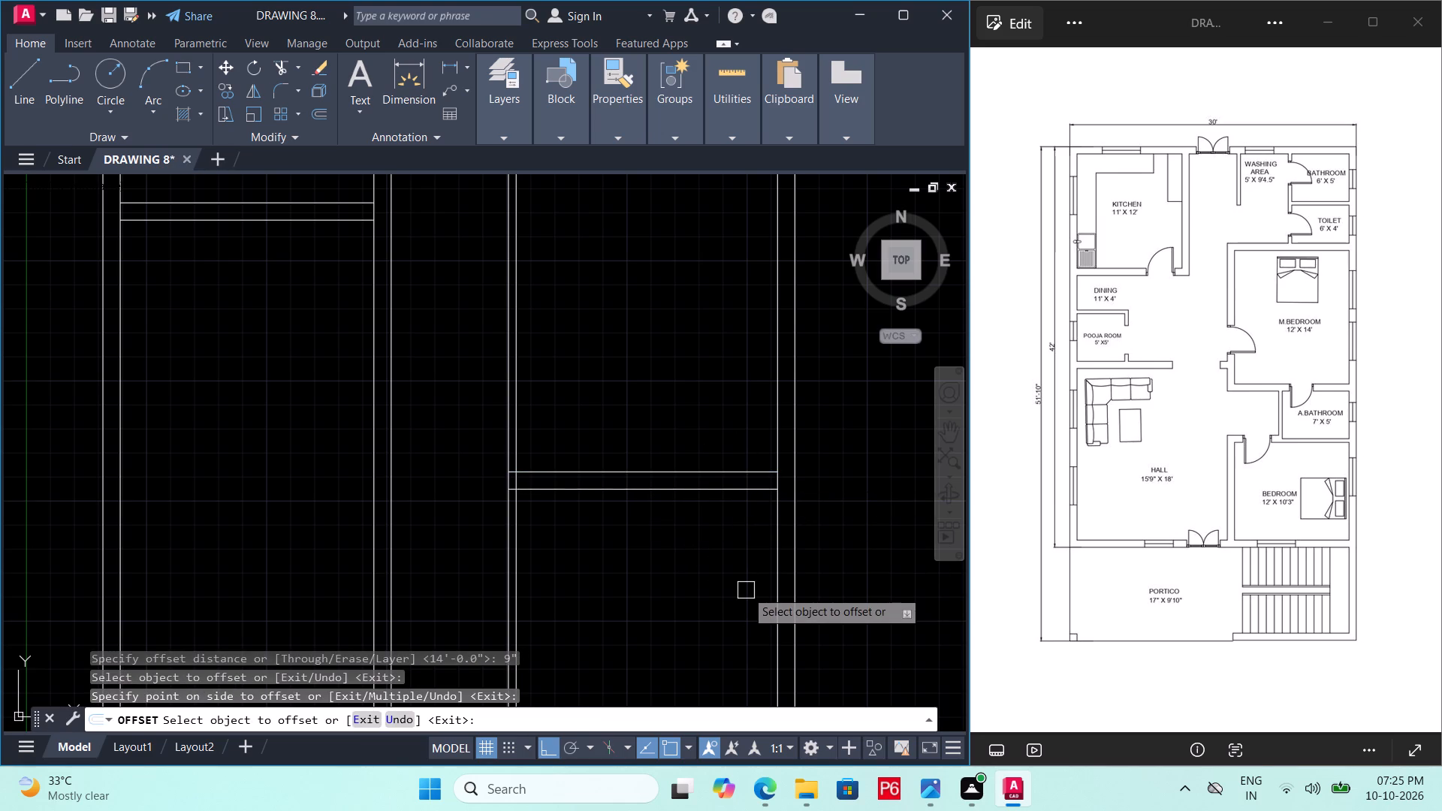
key(Escape)
middle_drag(706, 523, 763, 623)
middle_drag(693, 447, 676, 641)
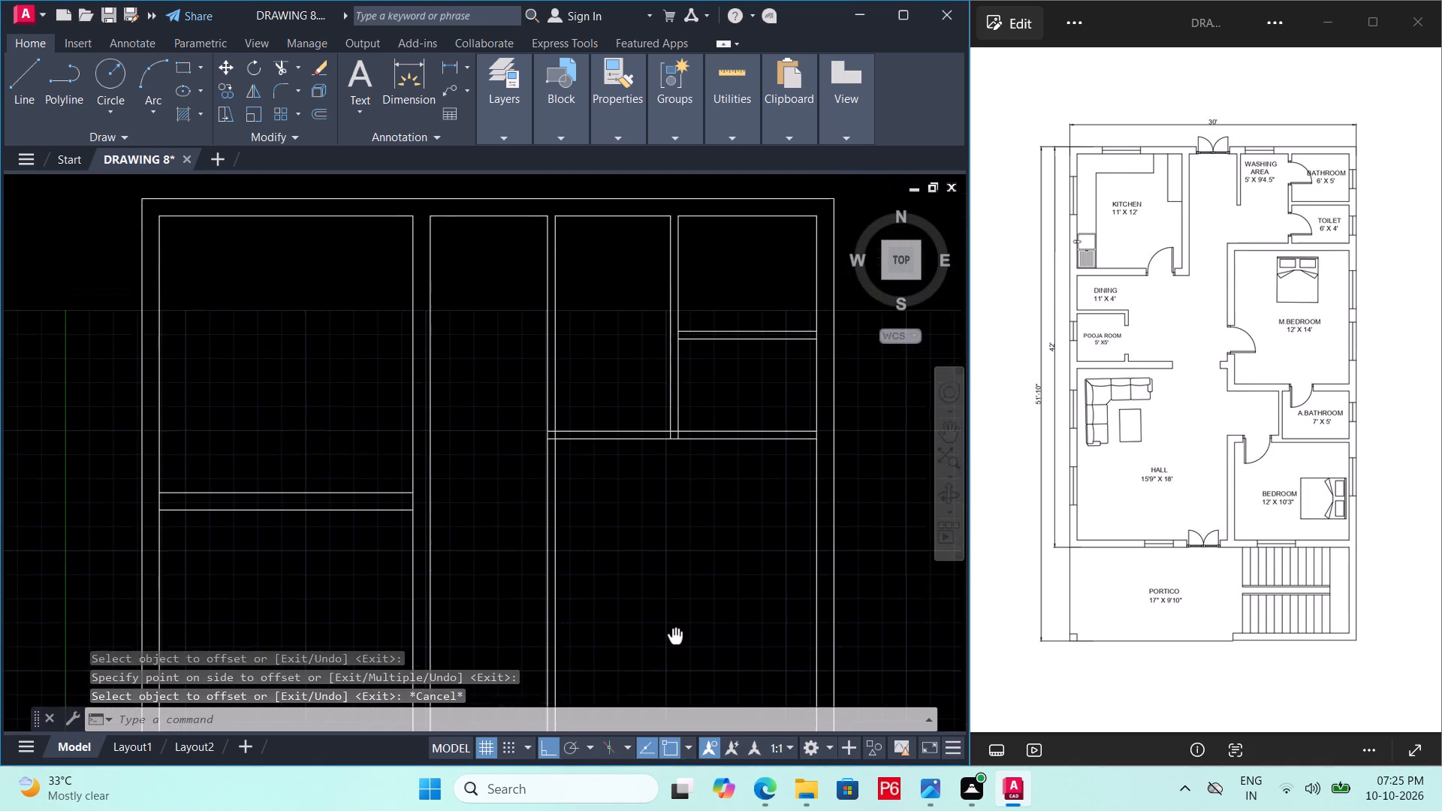
middle_drag(676, 641, 689, 681)
middle_drag(708, 615, 715, 545)
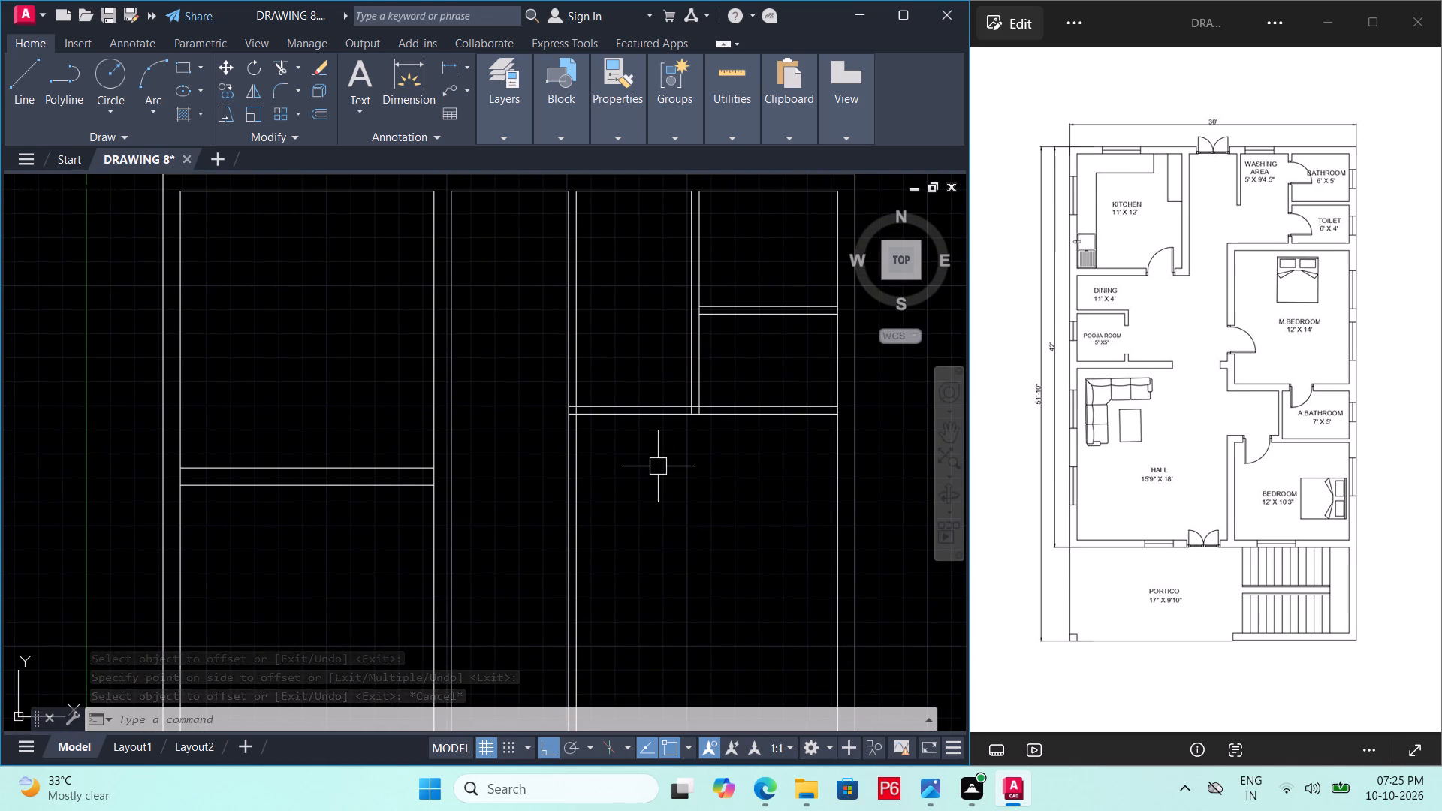
key(ctrl+s)
key(ctrl+s)
key(ctrl+s)
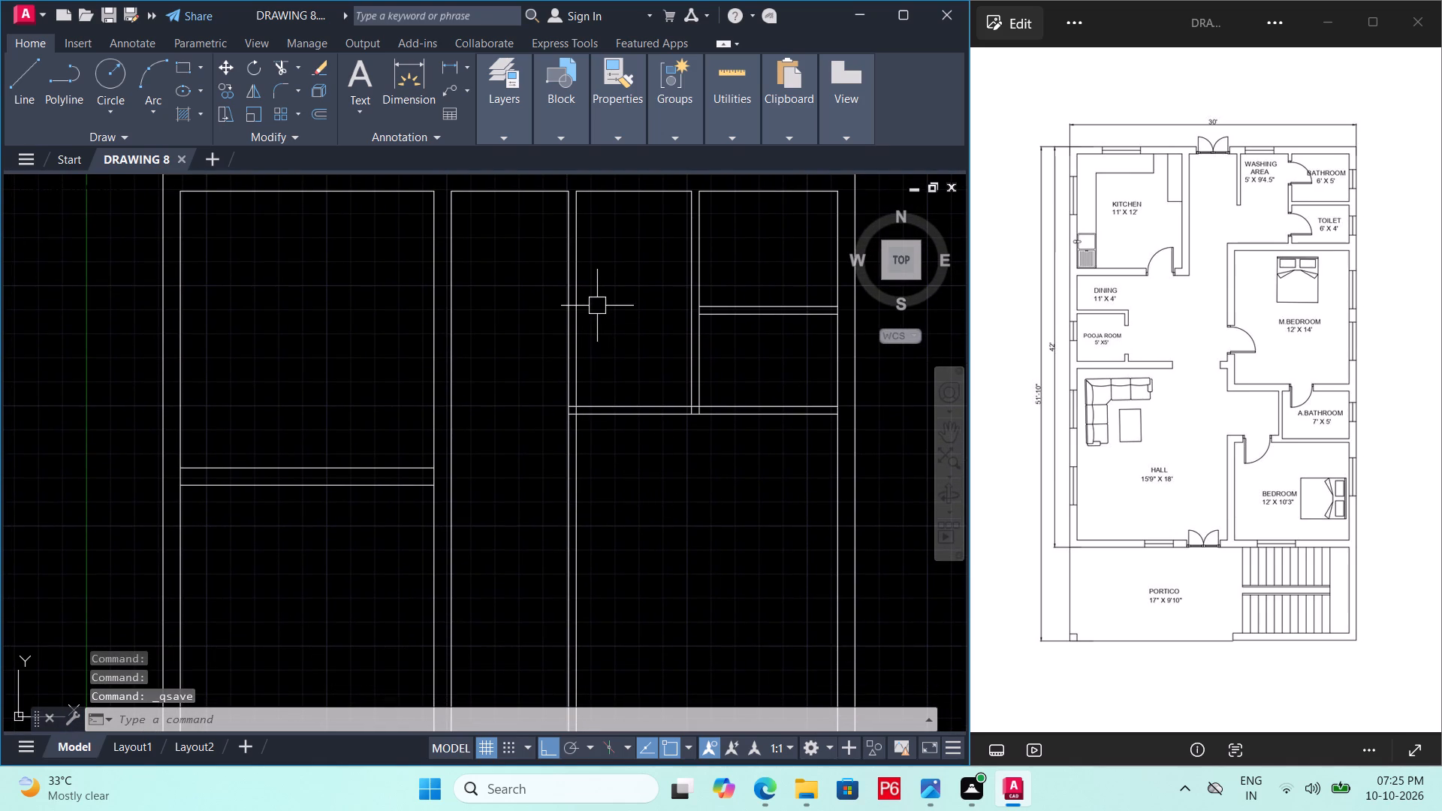
Trim both lines of the washing area's left partition between the toilet's lower wall and the master bedroom's lower wall, and save.
middle_drag(597, 306, 579, 343)
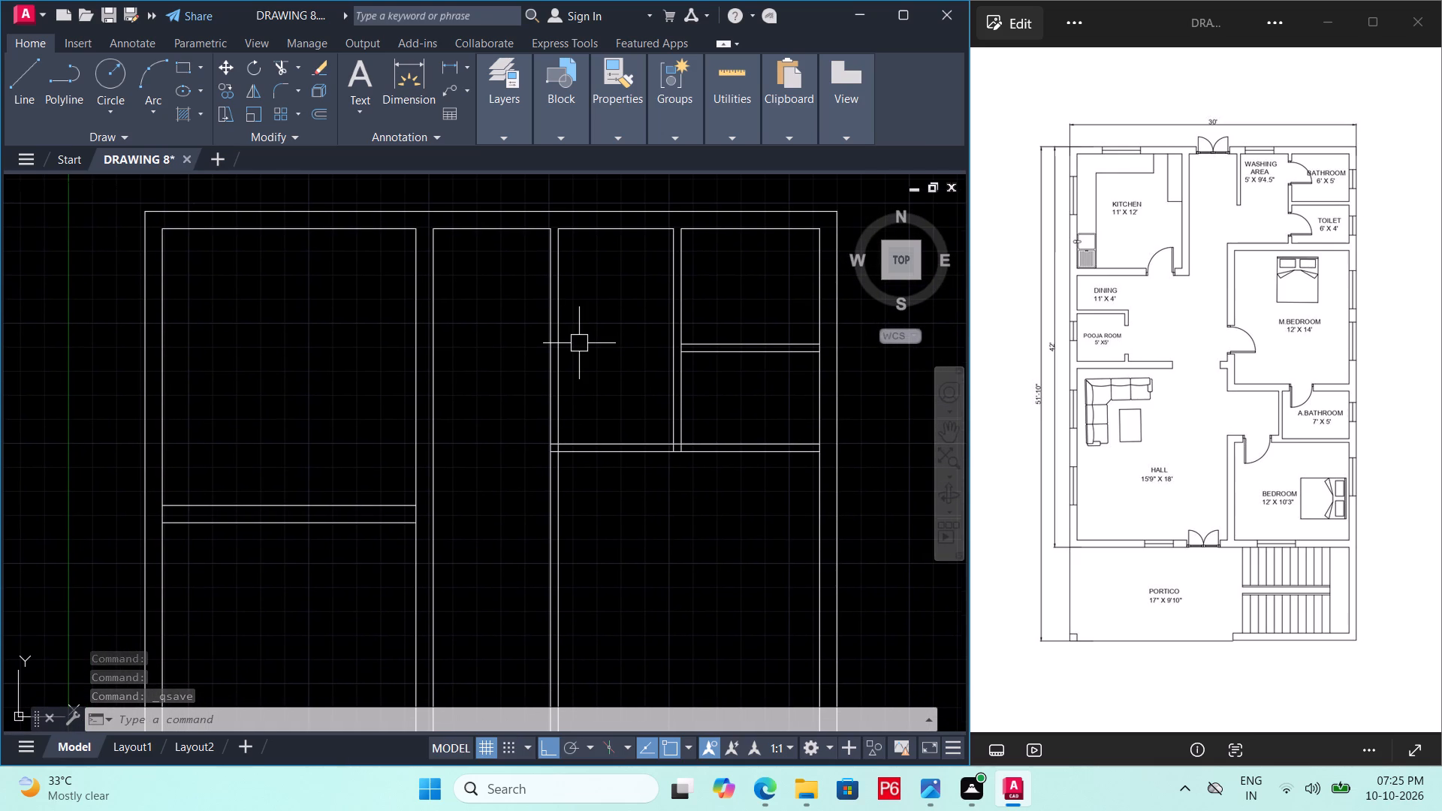
middle_drag(575, 378, 563, 224)
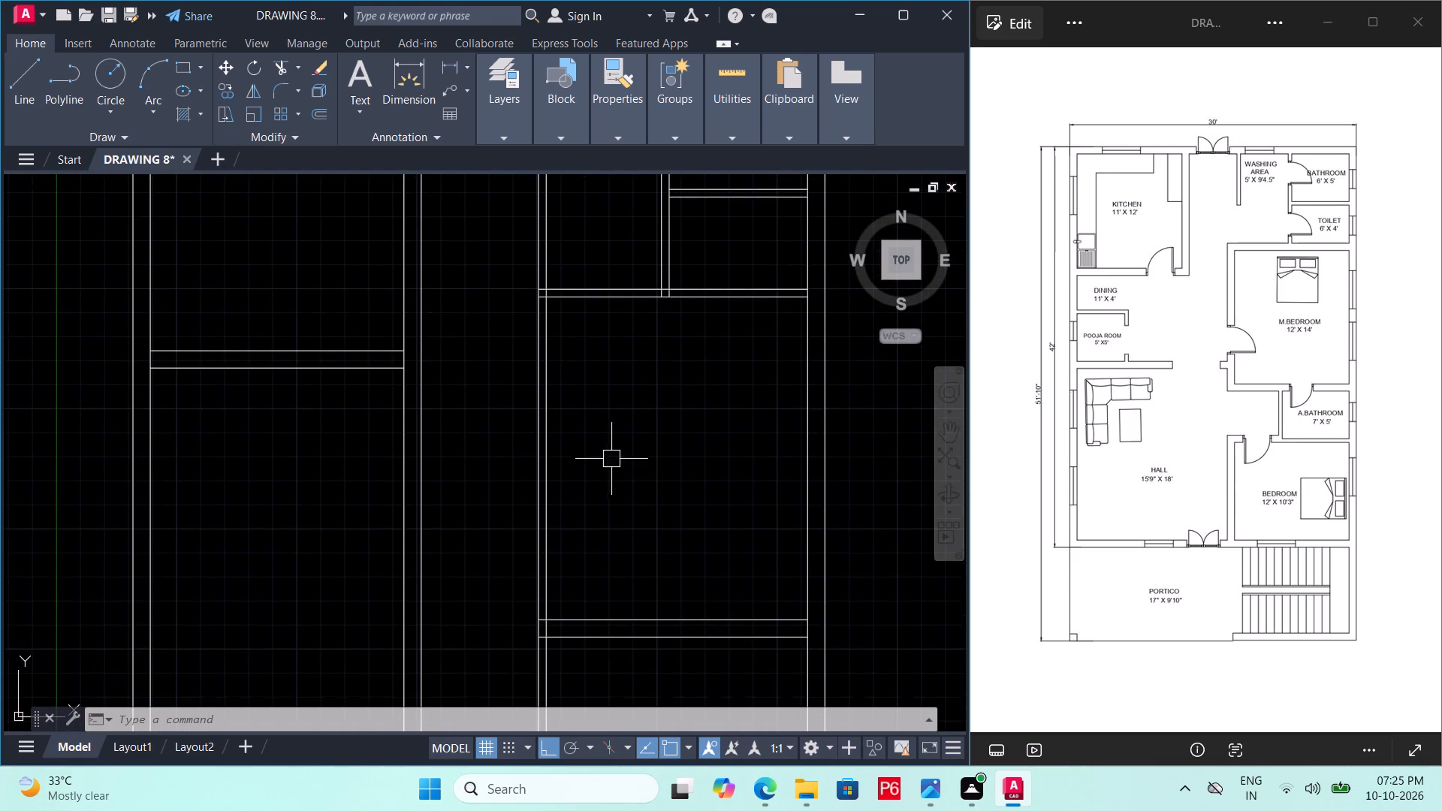
middle_drag(613, 460, 617, 399)
middle_drag(644, 522, 649, 456)
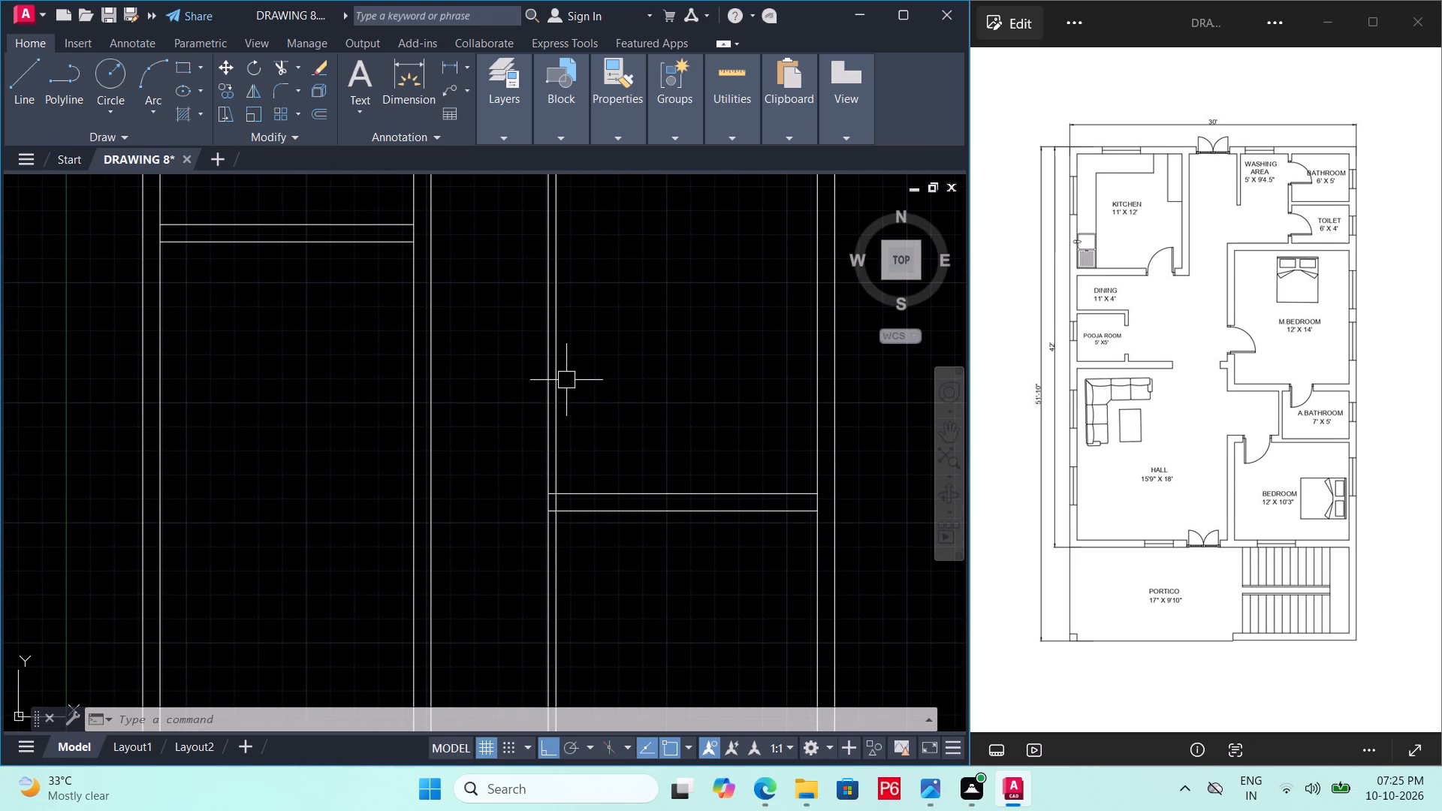
middle_drag(548, 361, 587, 508)
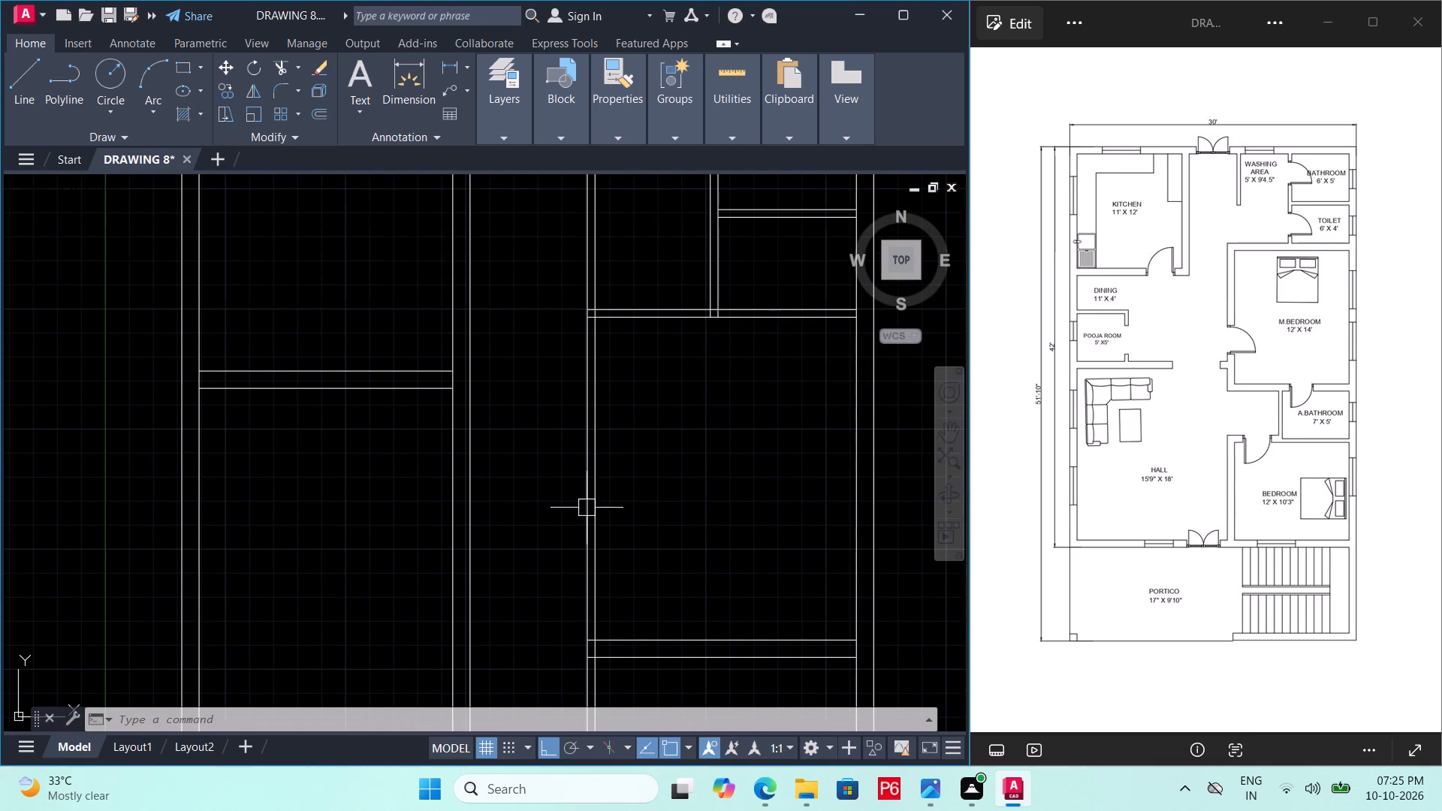
text(TR)
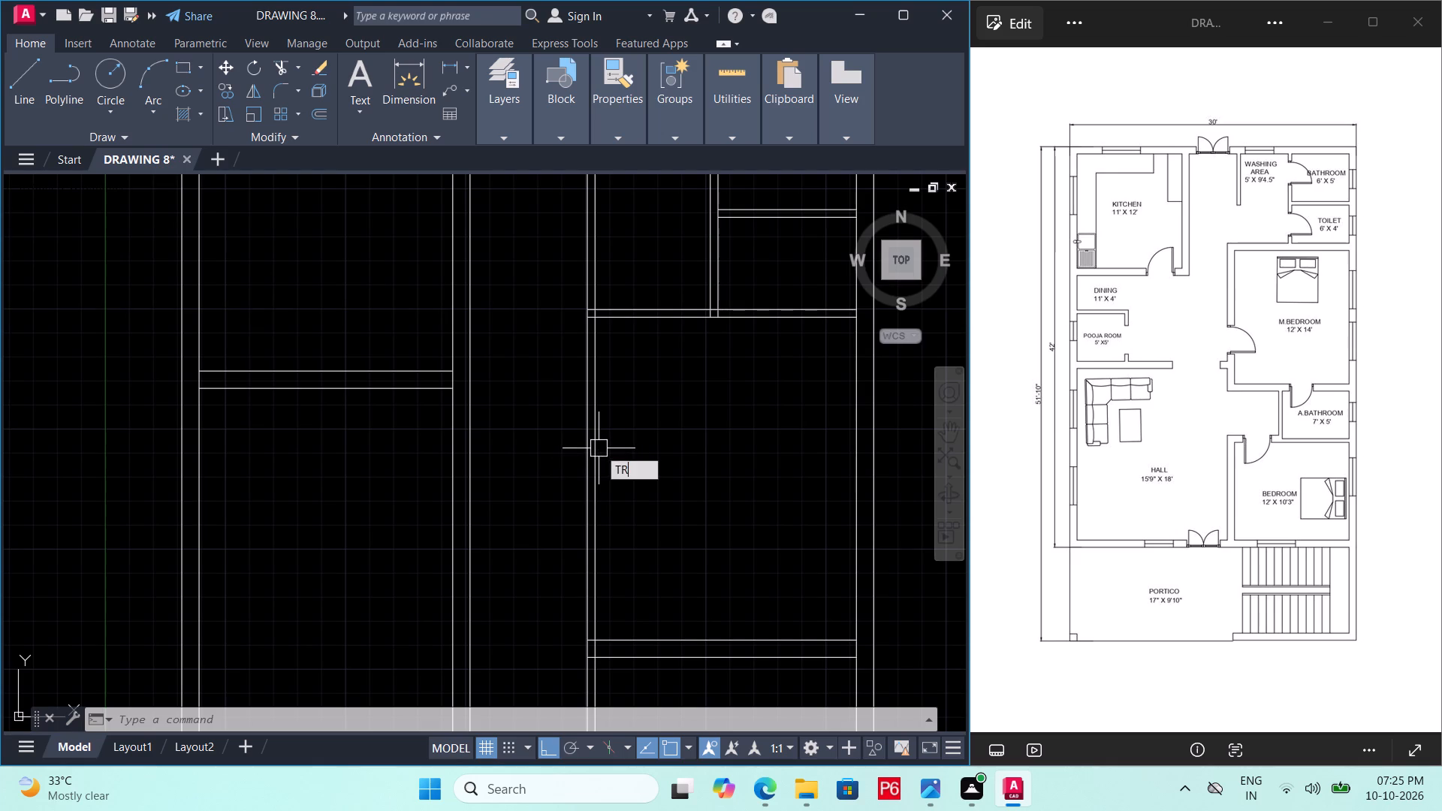
key(space)
key(space)
click(641, 439)
click(552, 466)
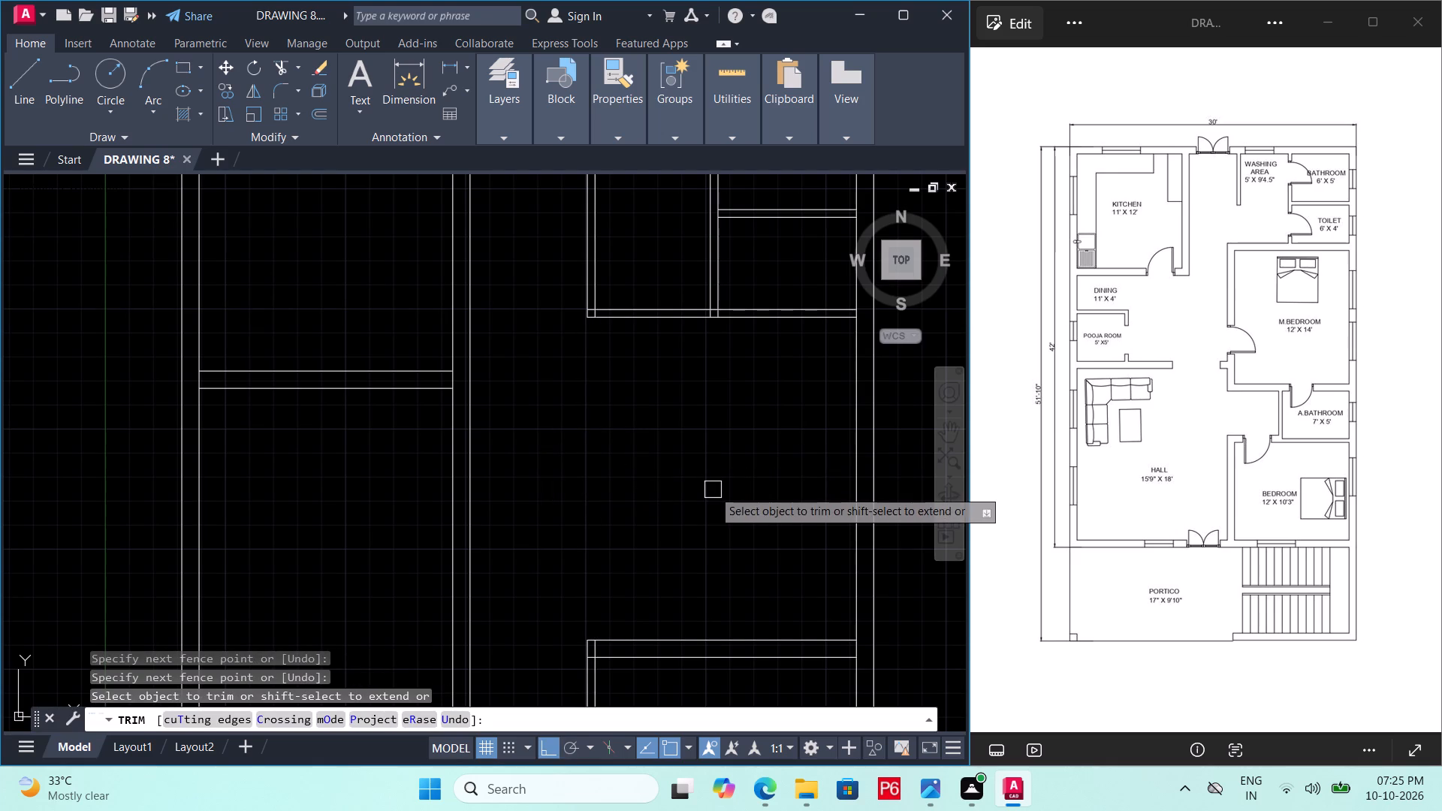
key(ctrl+s)
key(ctrl+s)
Trim the right outer wall's inner line within the thickness of the master bedroom's upper and lower walls, and save.
middle_drag(699, 519, 711, 485)
middle_drag(762, 516, 667, 504)
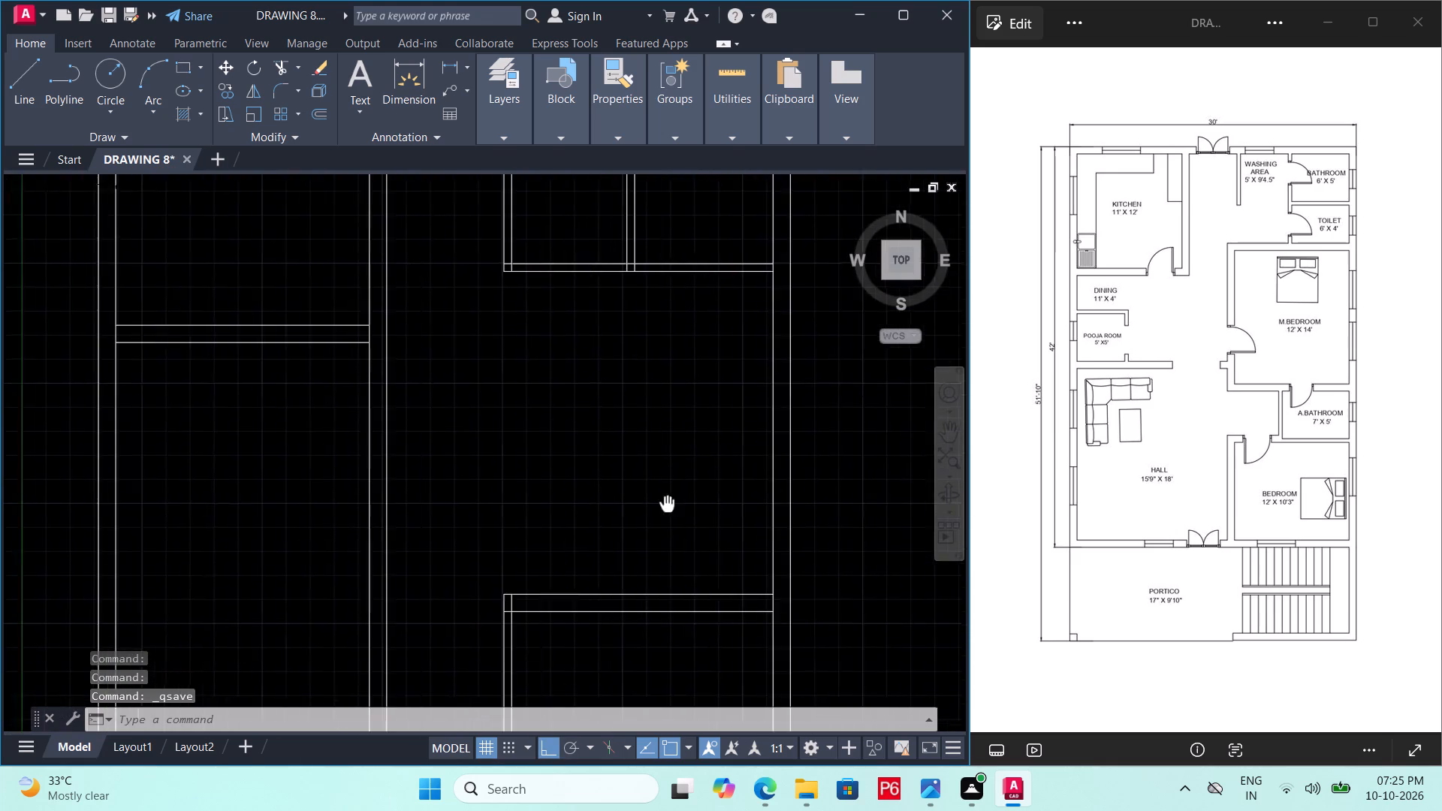
middle_drag(667, 504, 594, 523)
text(TR)
key(space)
key(space)
scroll(685, 294, up, 2)
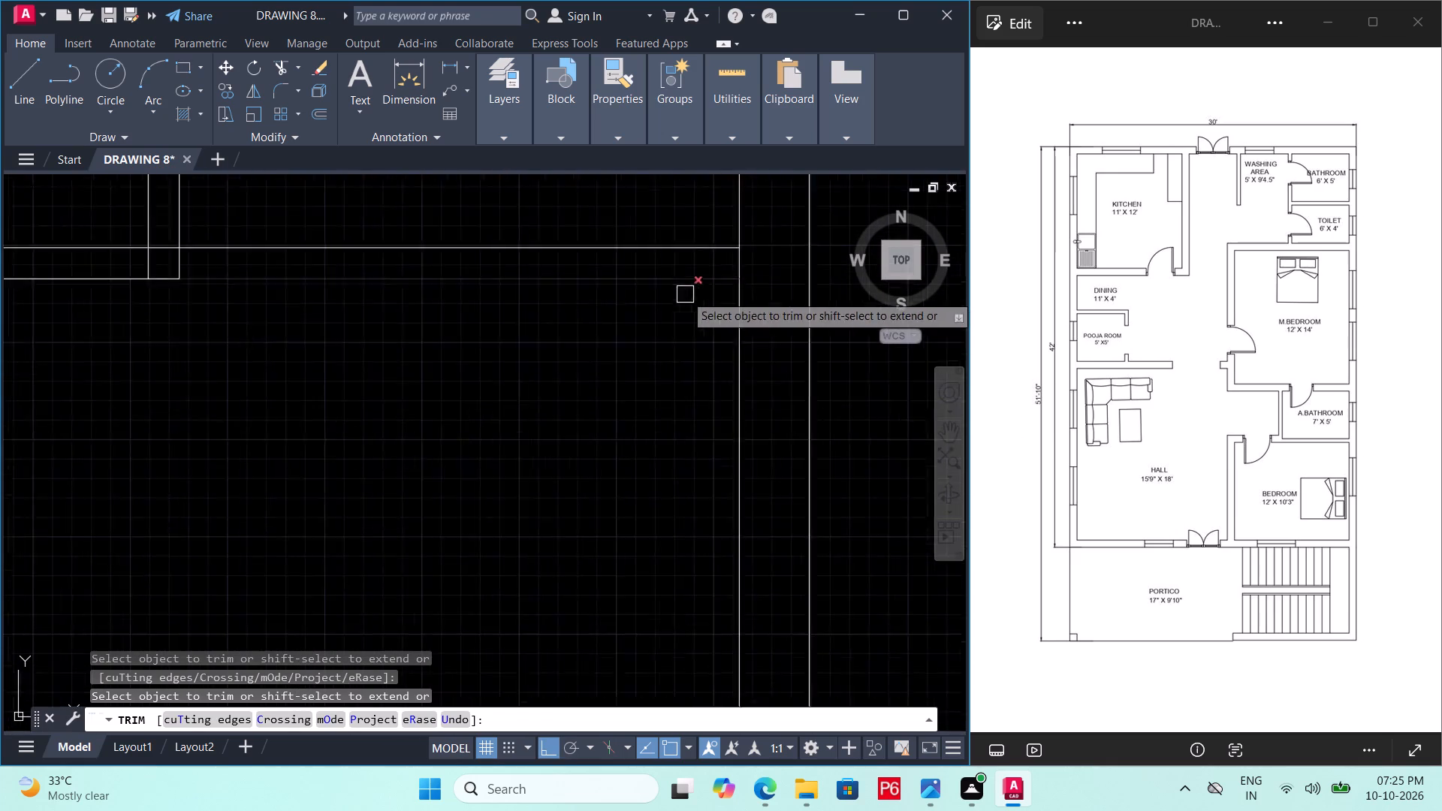
scroll(685, 294, up, 2)
click(762, 258)
scroll(639, 402, down, 3)
middle_drag(678, 436, 679, 268)
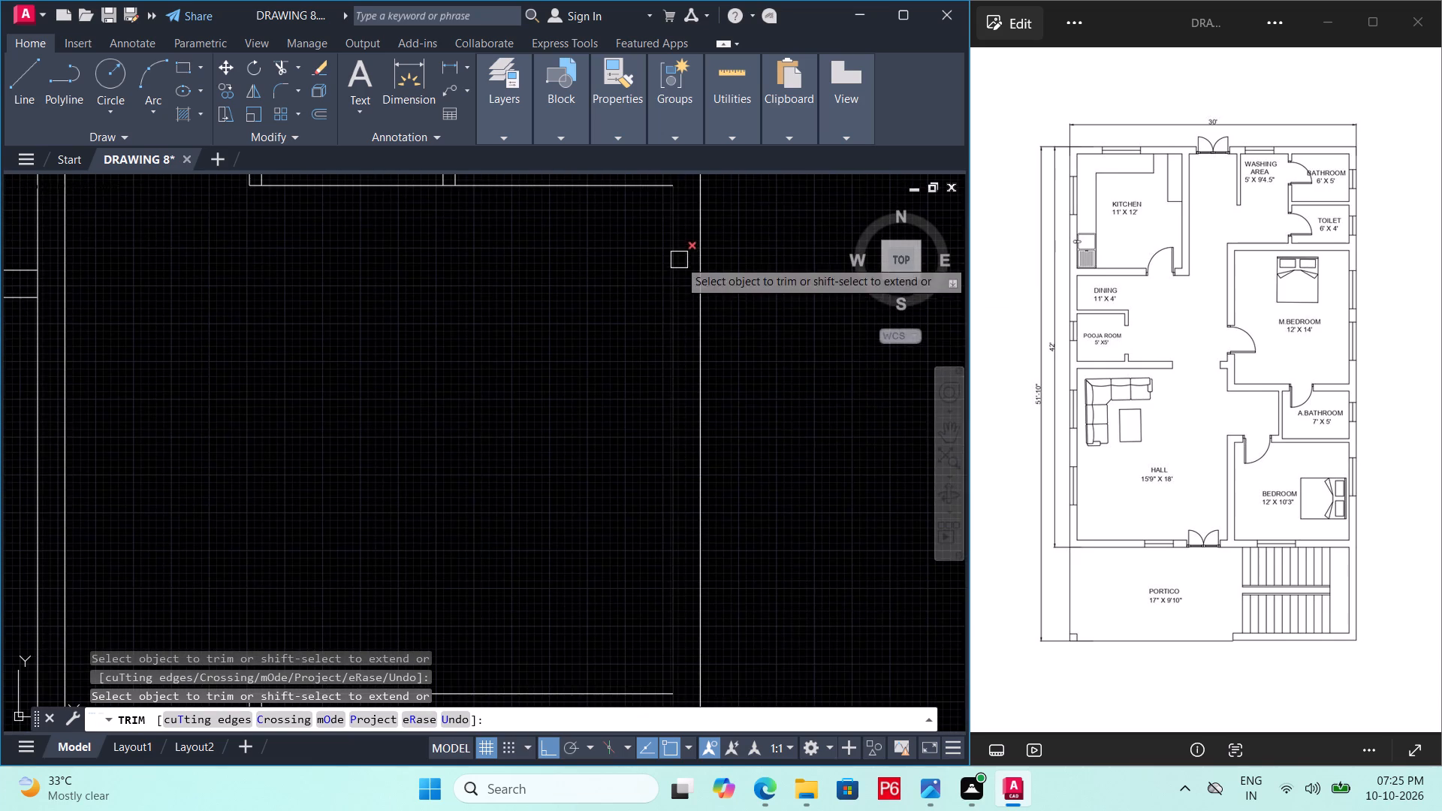
middle_drag(719, 635, 723, 417)
scroll(665, 469, up, 2)
double_click(698, 520)
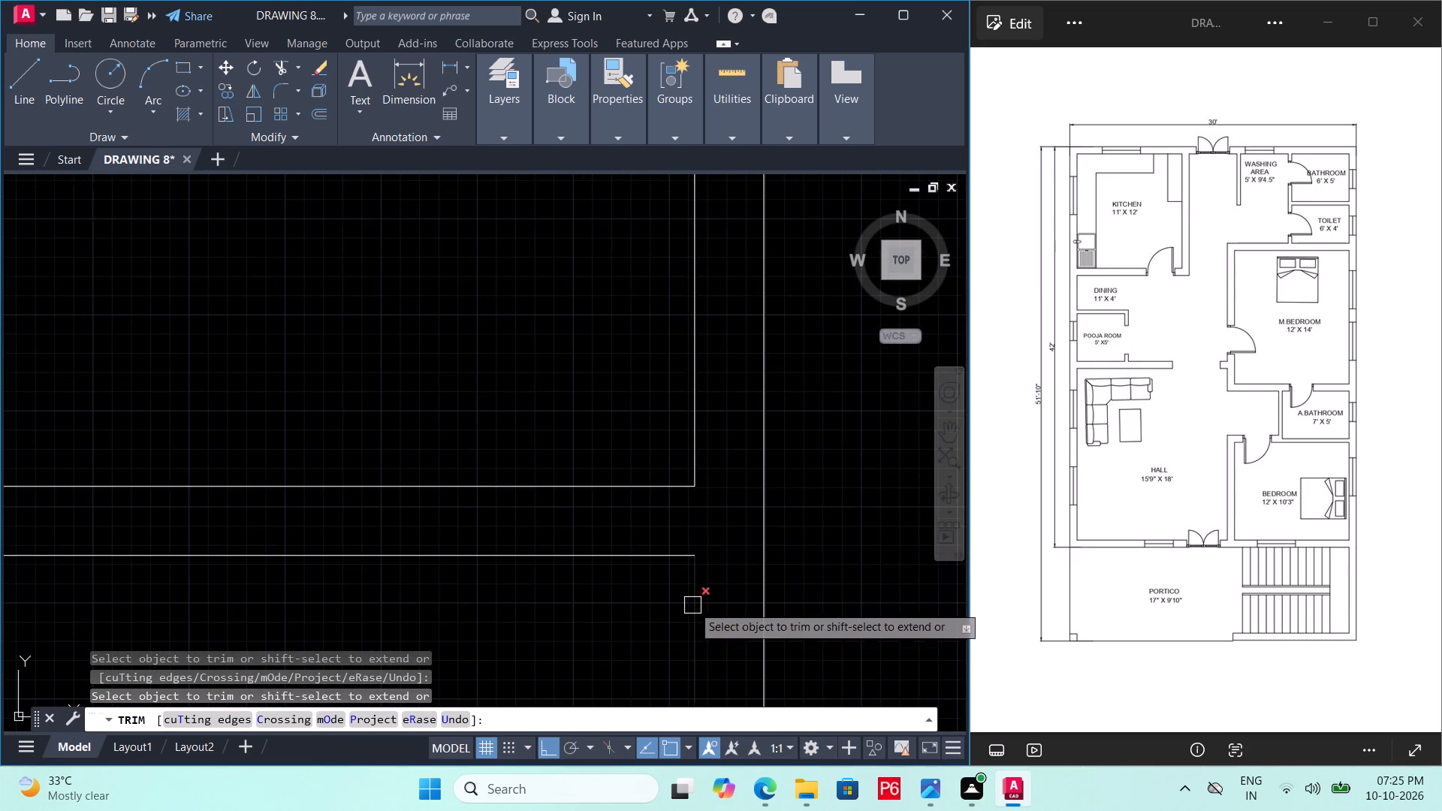
scroll(693, 613, down, 2)
key(ctrl+s)
key(ctrl+s)
key(ctrl+s)
Offset the right outer wall's inner line 12' inward to mark the master bedroom's width.
scroll(678, 595, down, 1)
middle_drag(678, 595, 679, 620)
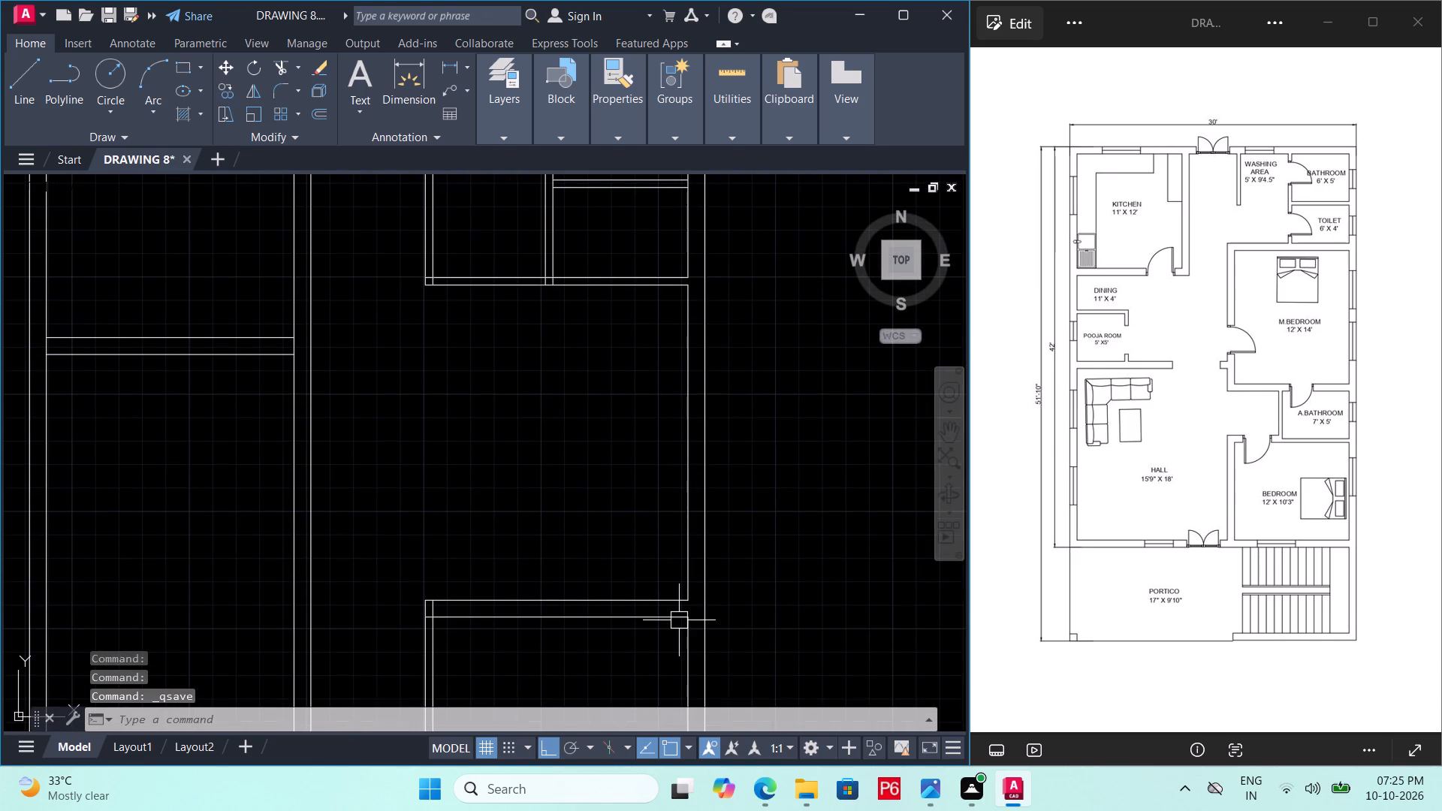
key(o)
key(Return)
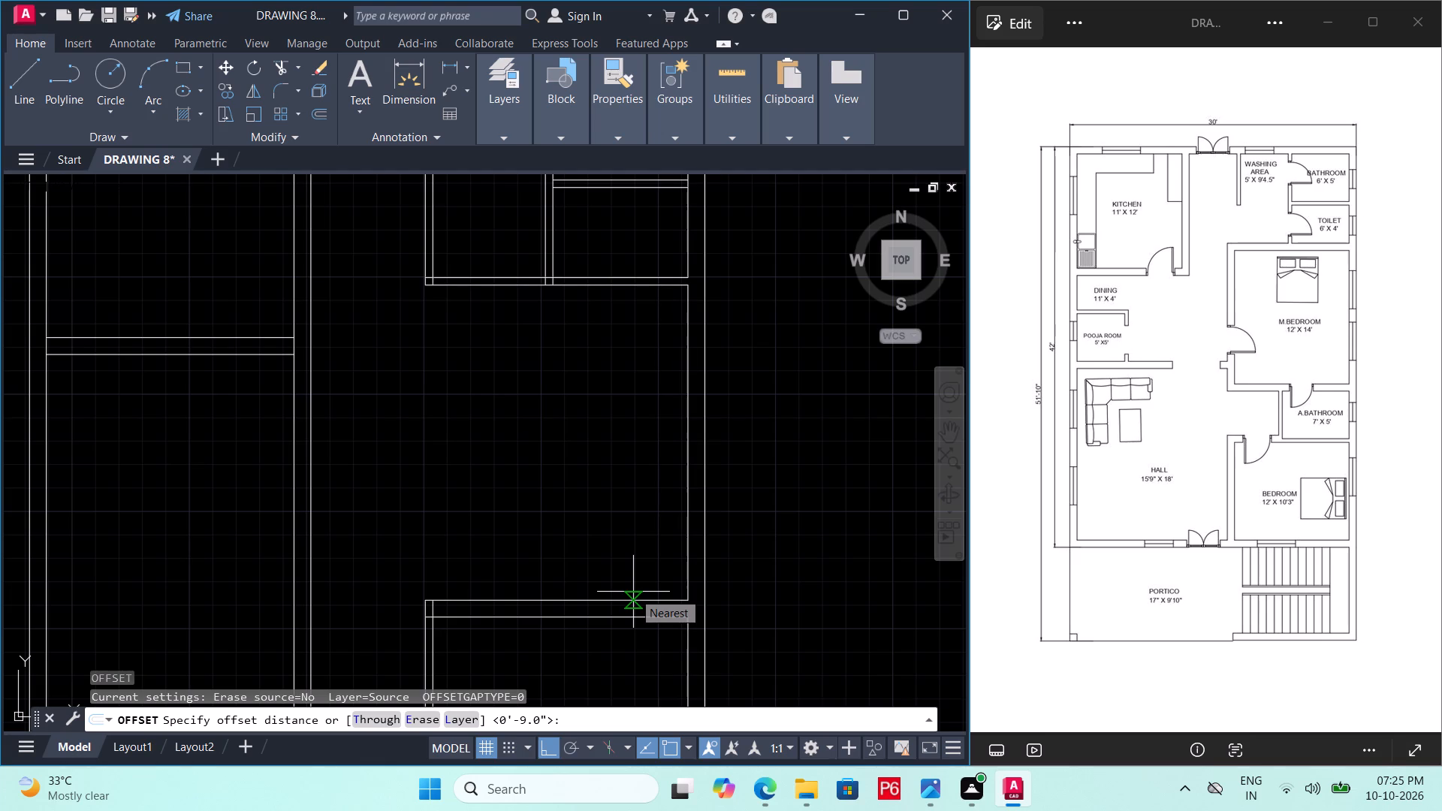
text(12')
key(Return)
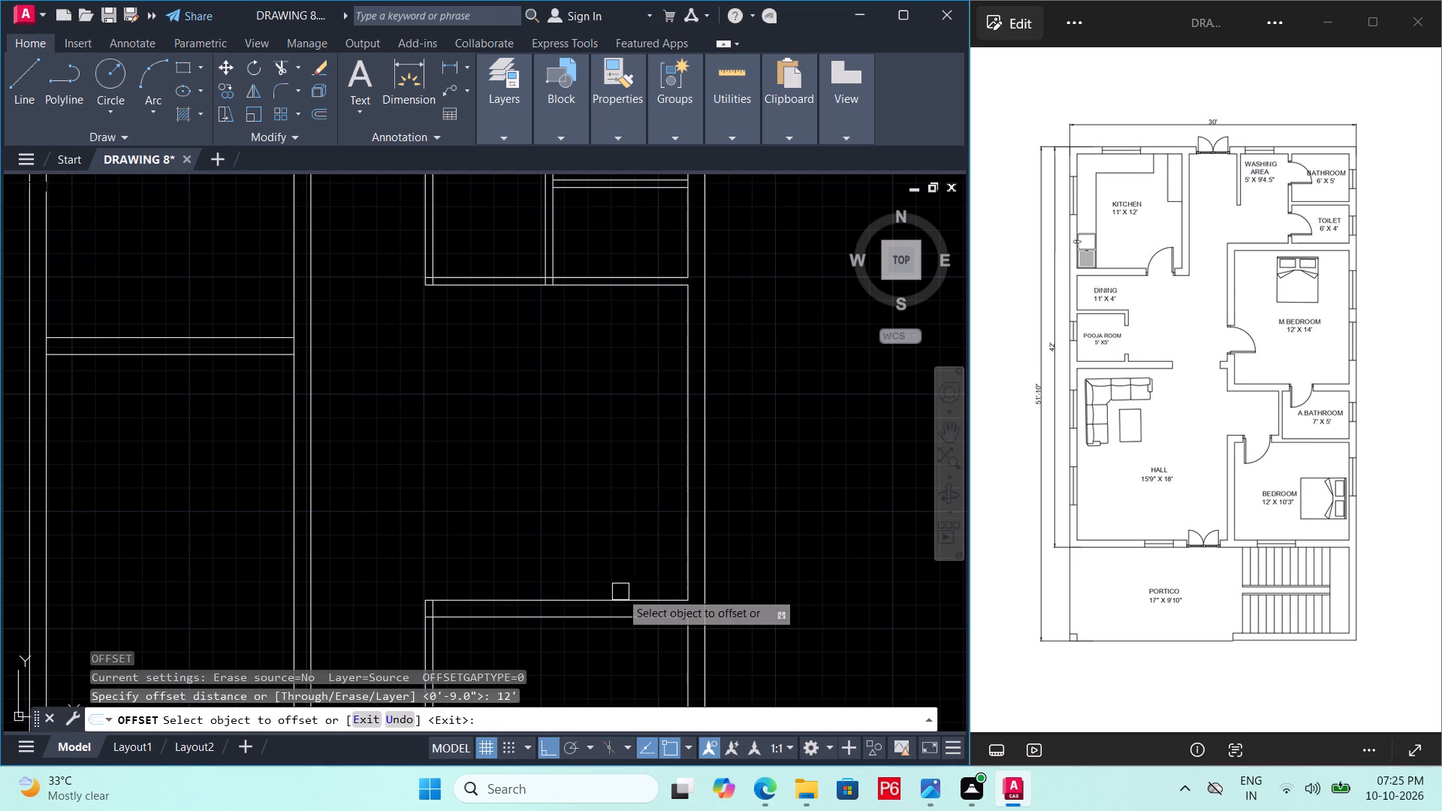
click(685, 520)
click(429, 528)
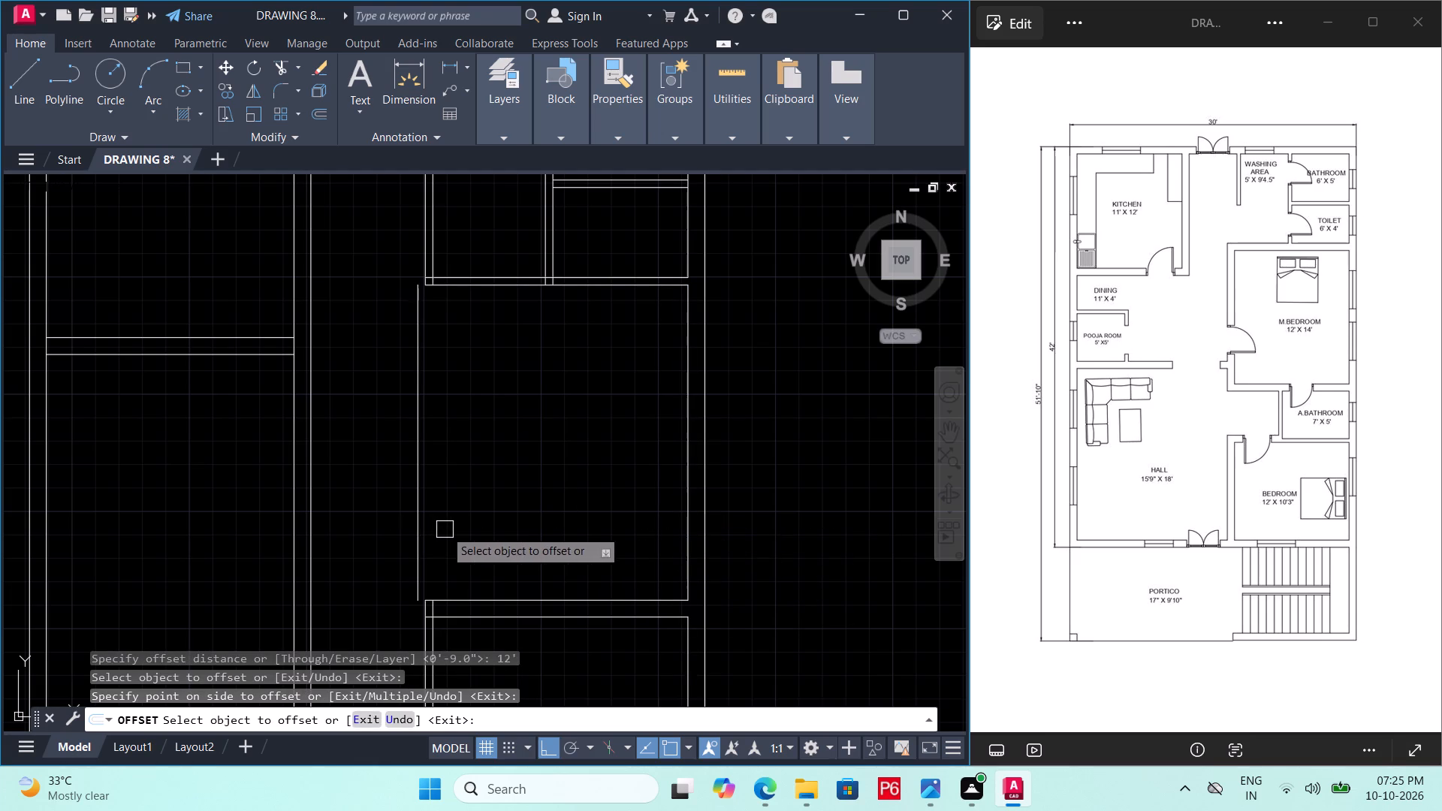
key(Escape)
Offset the master bedroom's left line 9" outward to form its left wall, and save the drawing.
middle_drag(445, 529, 472, 482)
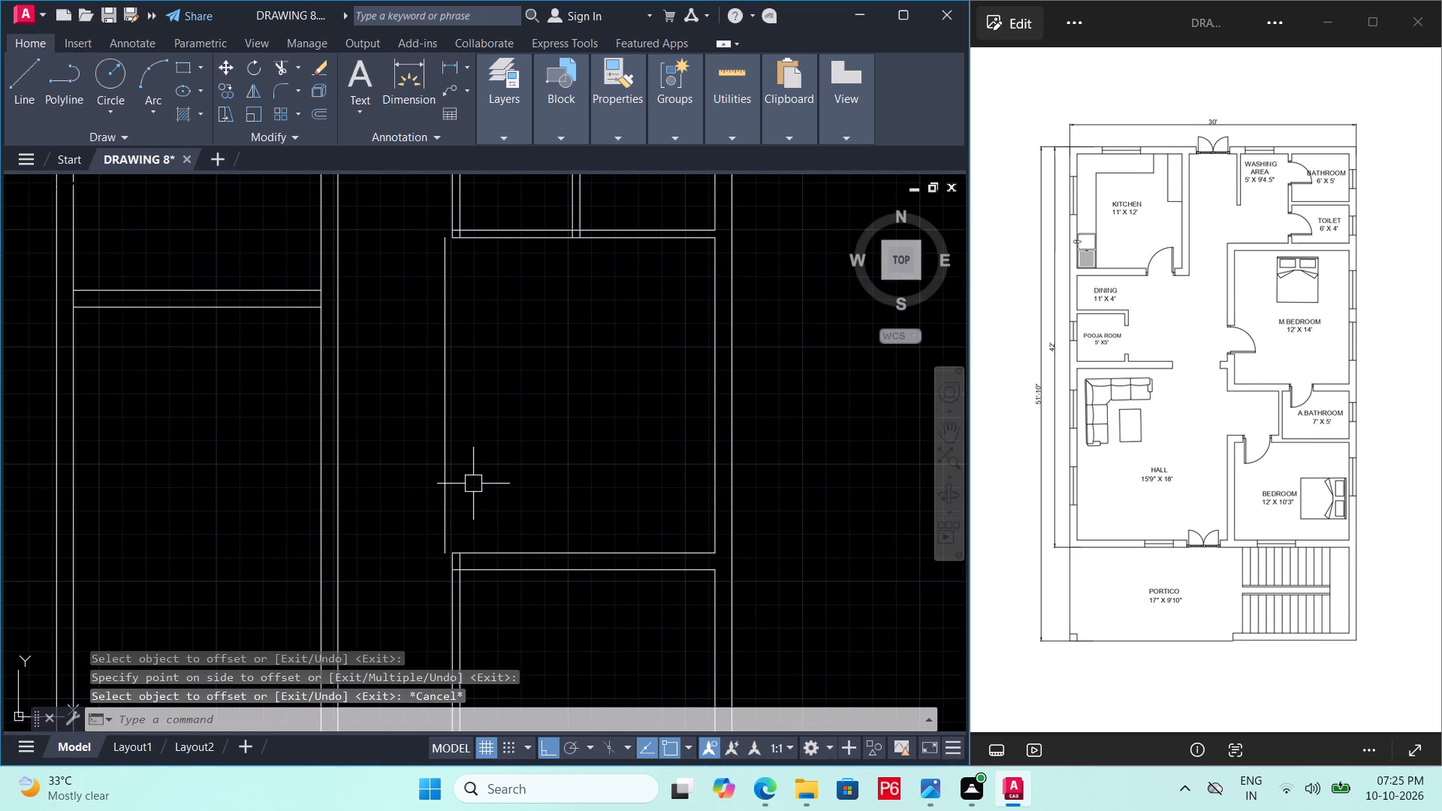
key(o)
key(Return)
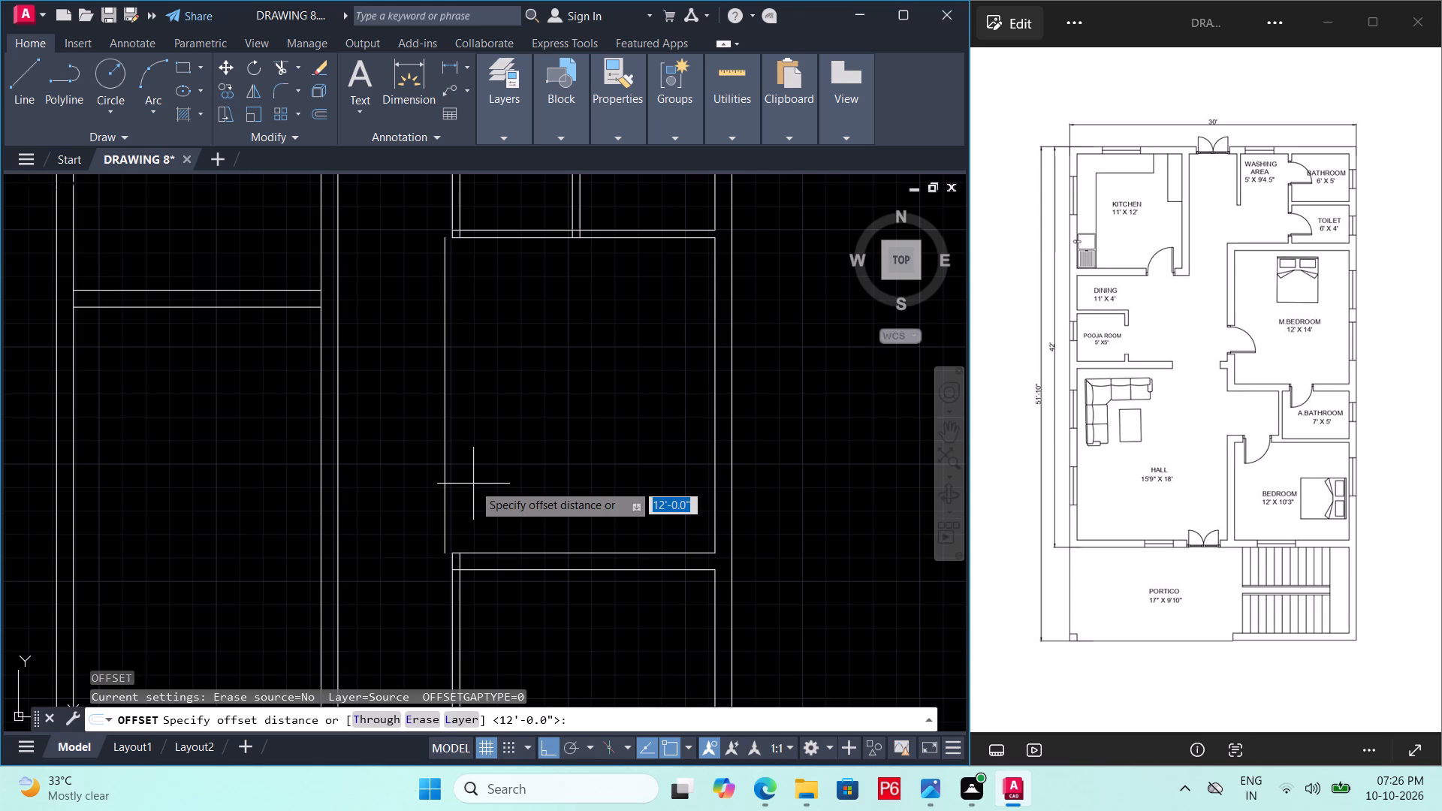
text(9")
key(Return)
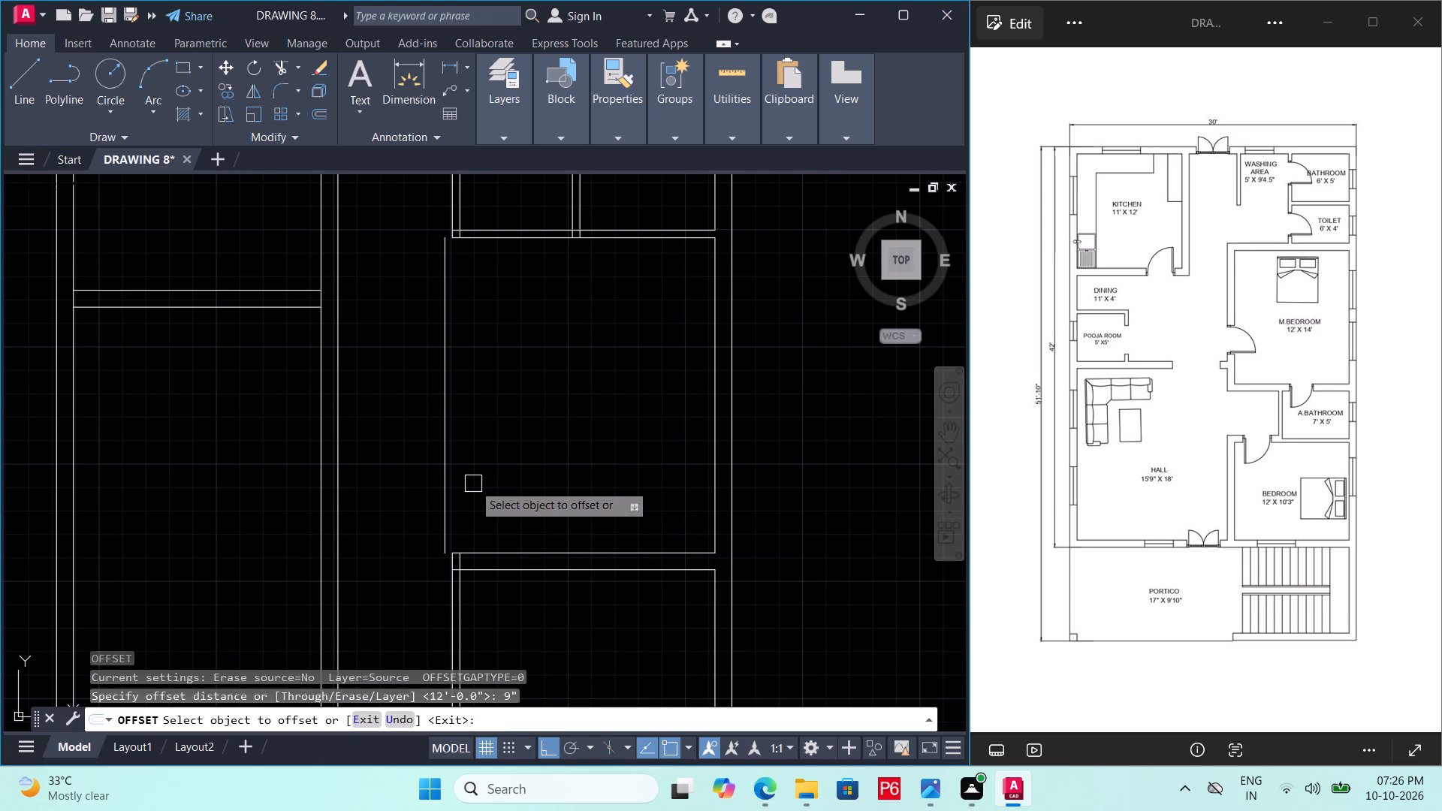
drag(439, 474, 407, 471)
click(274, 471)
key(Escape)
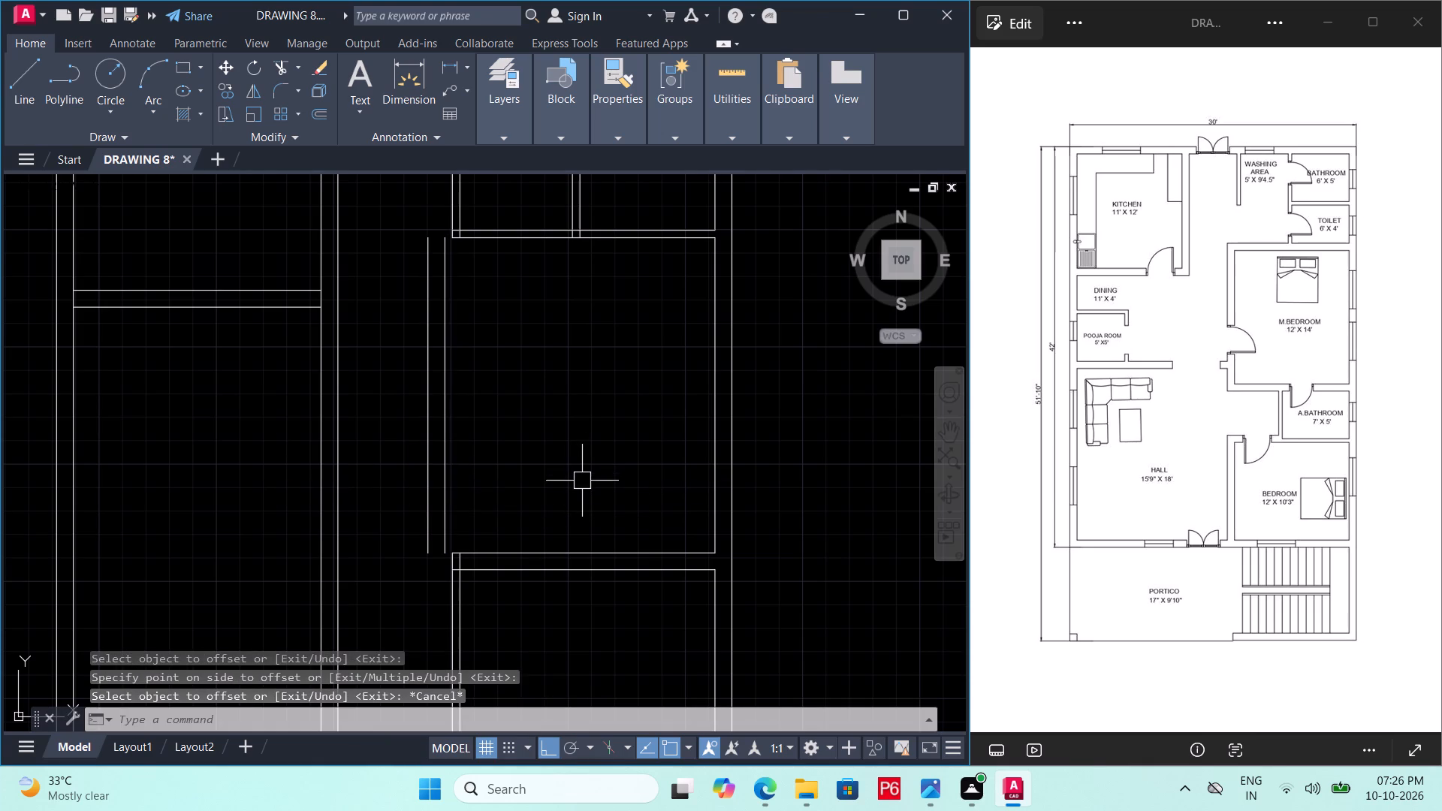
key(ctrl+s)
key(ctrl+s)
Fillet the left wall's inner and outer lines with the lower wall's matching lines to close the master bedroom's lower-left corner.
middle_drag(582, 496, 591, 441)
scroll(514, 447, up, 1)
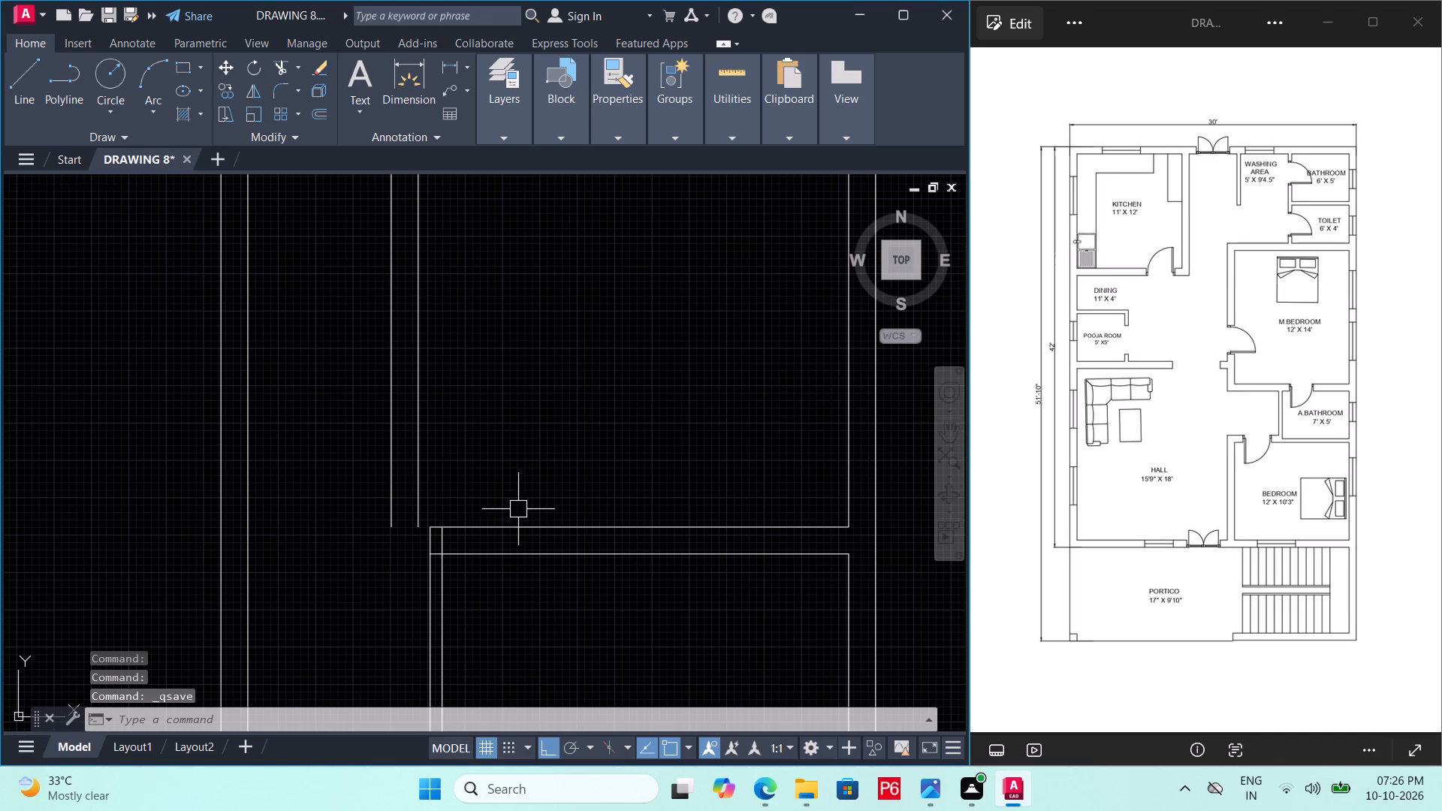
text(F)
key(space)
click(418, 473)
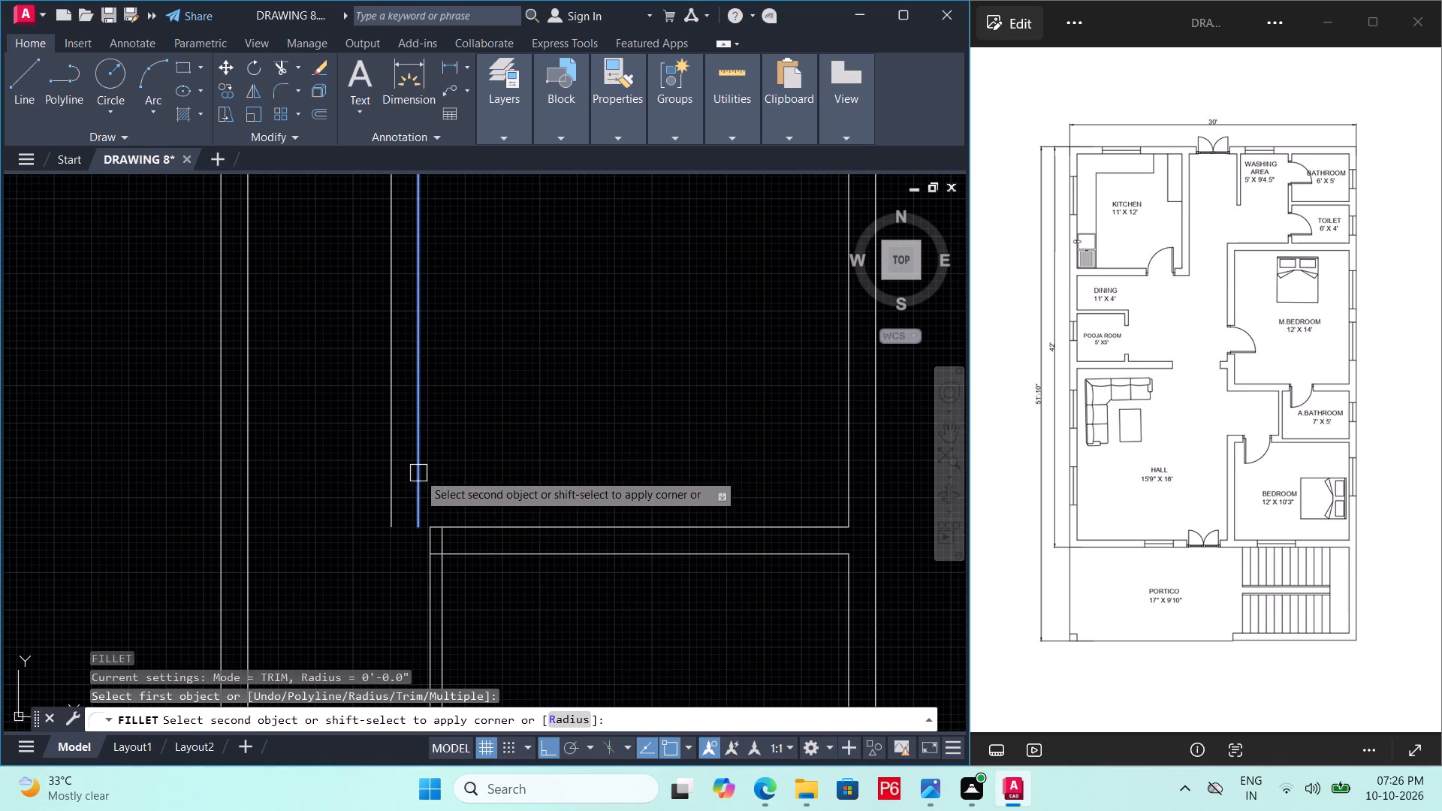
click(460, 526)
key(space)
click(388, 480)
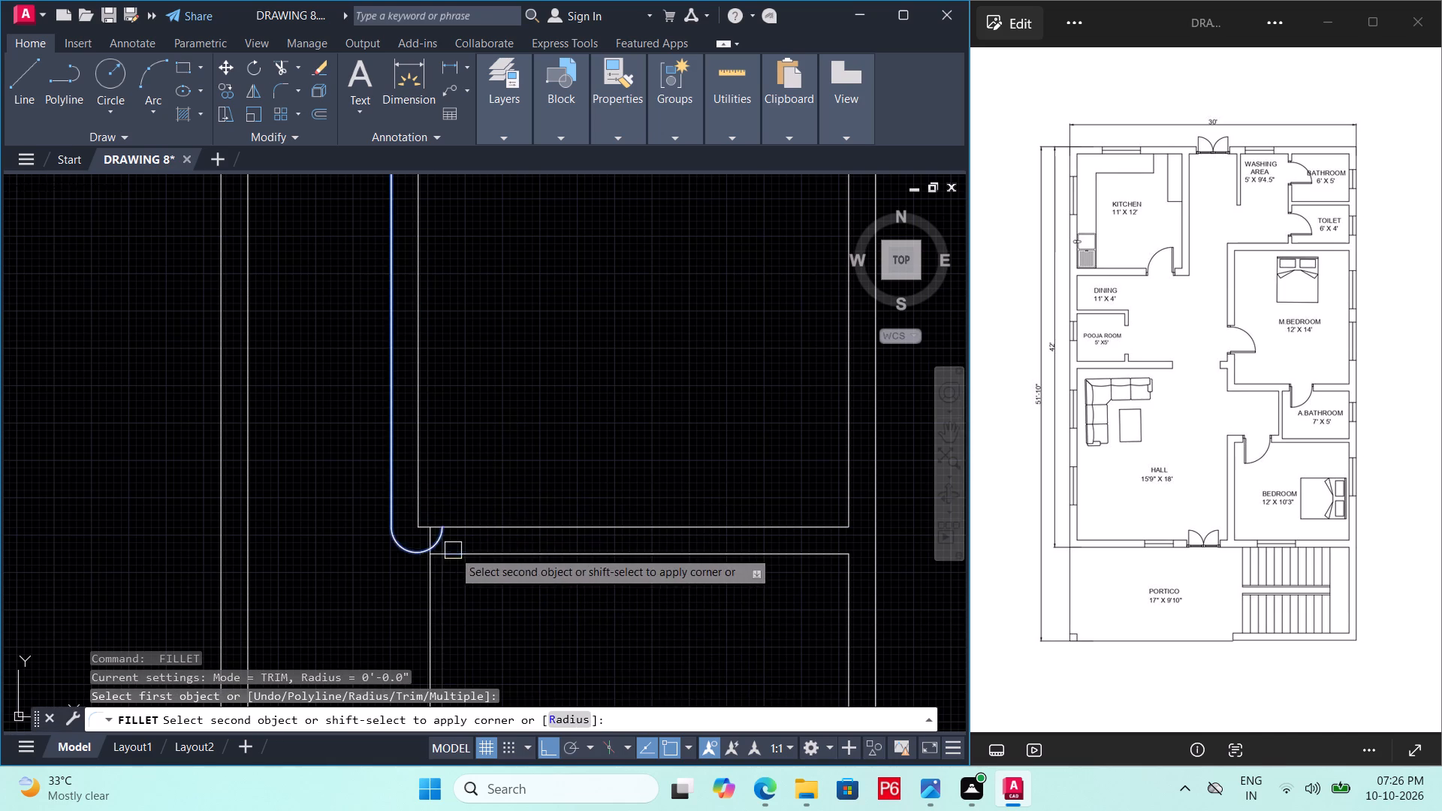
click(453, 550)
scroll(474, 529, down, 2)
middle_drag(496, 574, 504, 632)
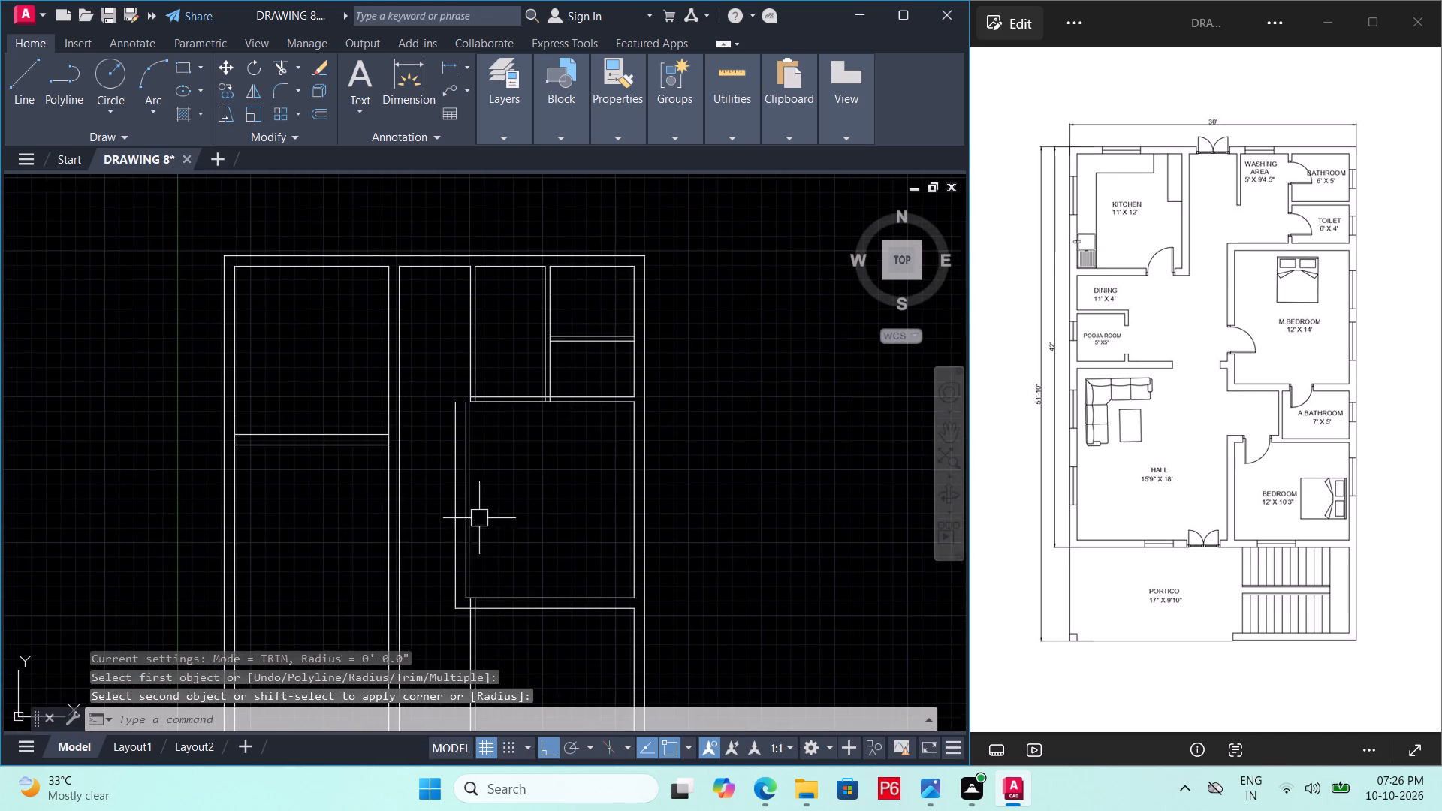
Fillet the left wall's inner and outer lines with the upper wall's matching lines to close the master bedroom's upper-left corner.
scroll(466, 418, up, 3)
key(space)
click(460, 419)
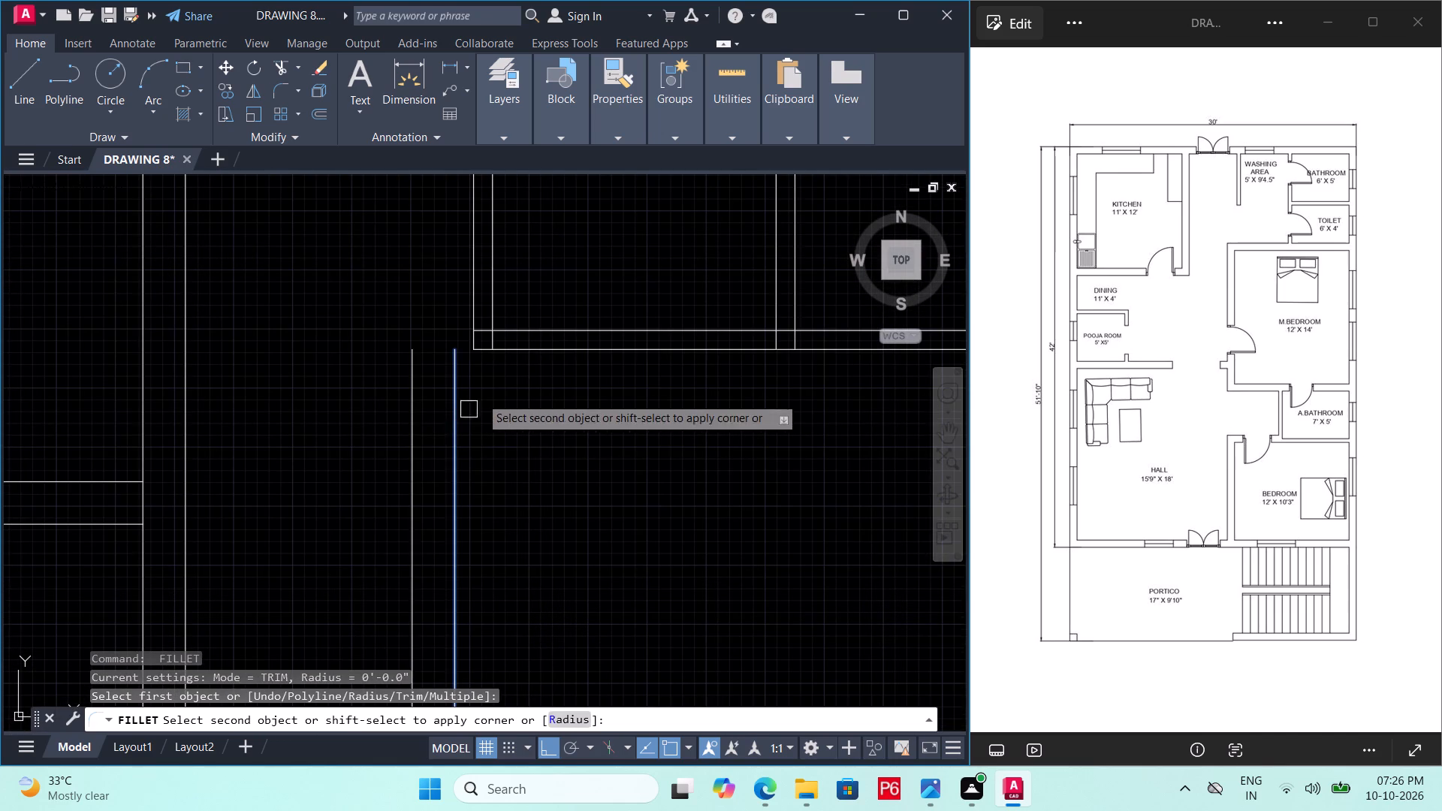
double_click(536, 347)
key(space)
drag(409, 384, 415, 382)
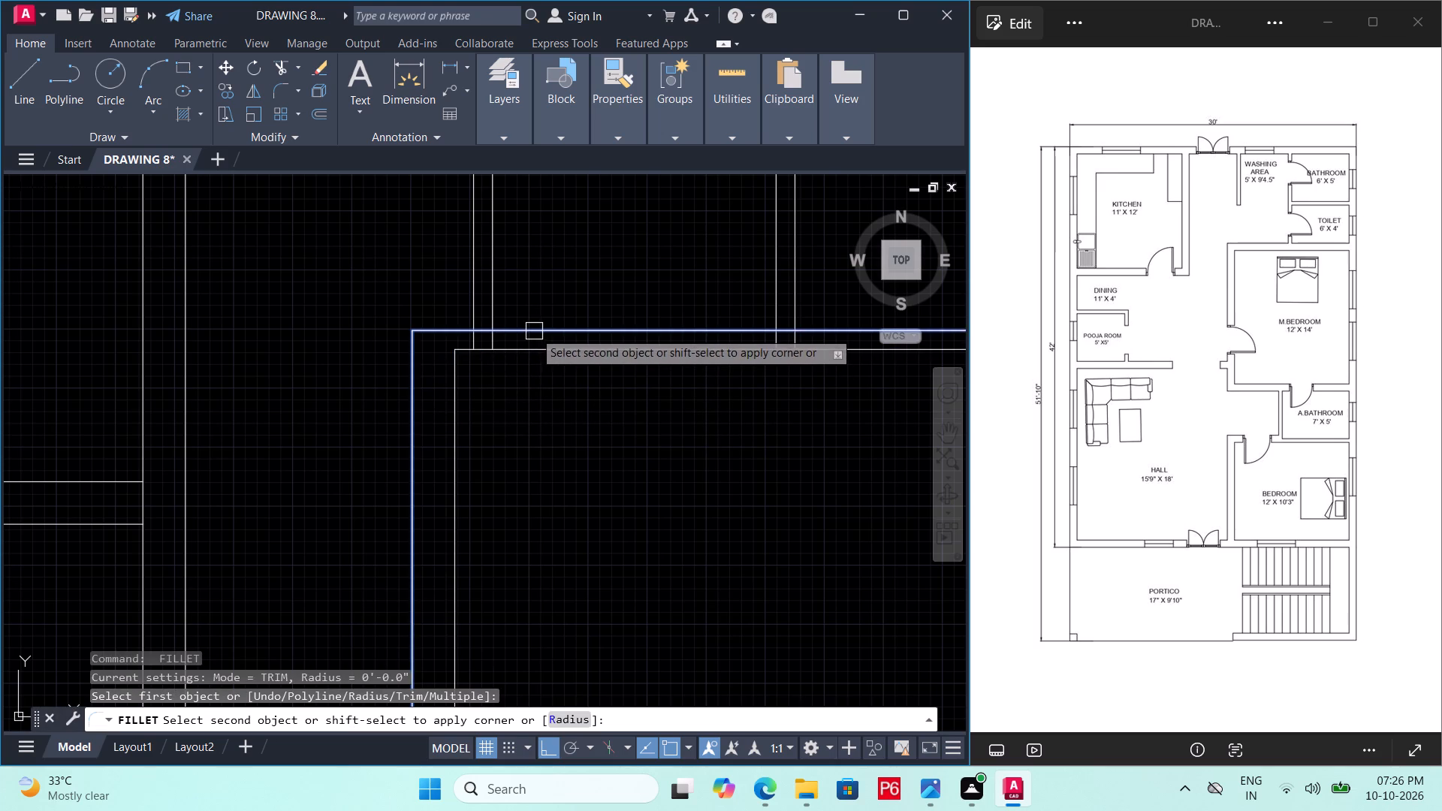
click(534, 331)
scroll(460, 329, up, 1)
key(Escape)
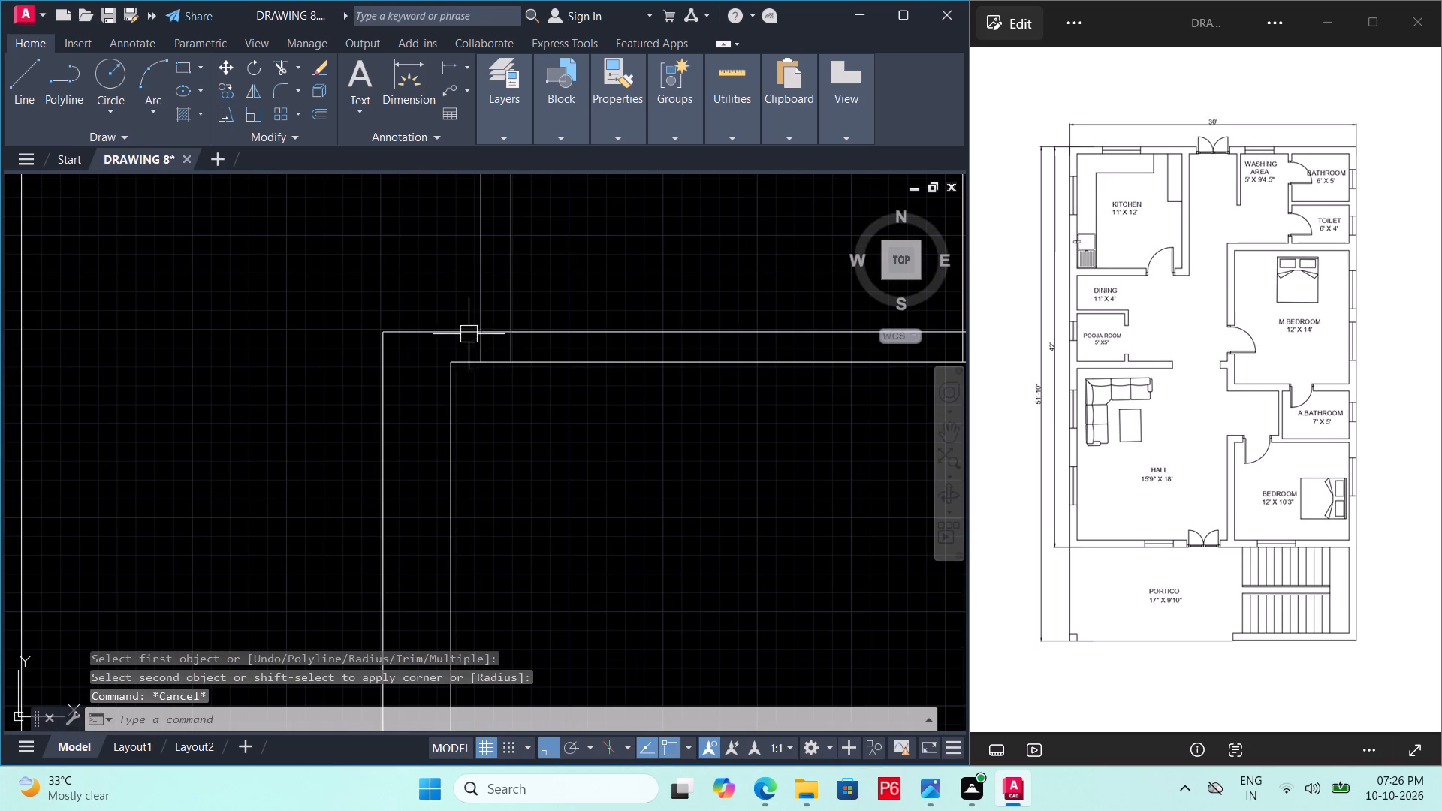
Trim both lines of the washing area's left partition within the master bedroom's upper wall, and save.
key(t)
key(r)
key(space)
key(space)
click(512, 346)
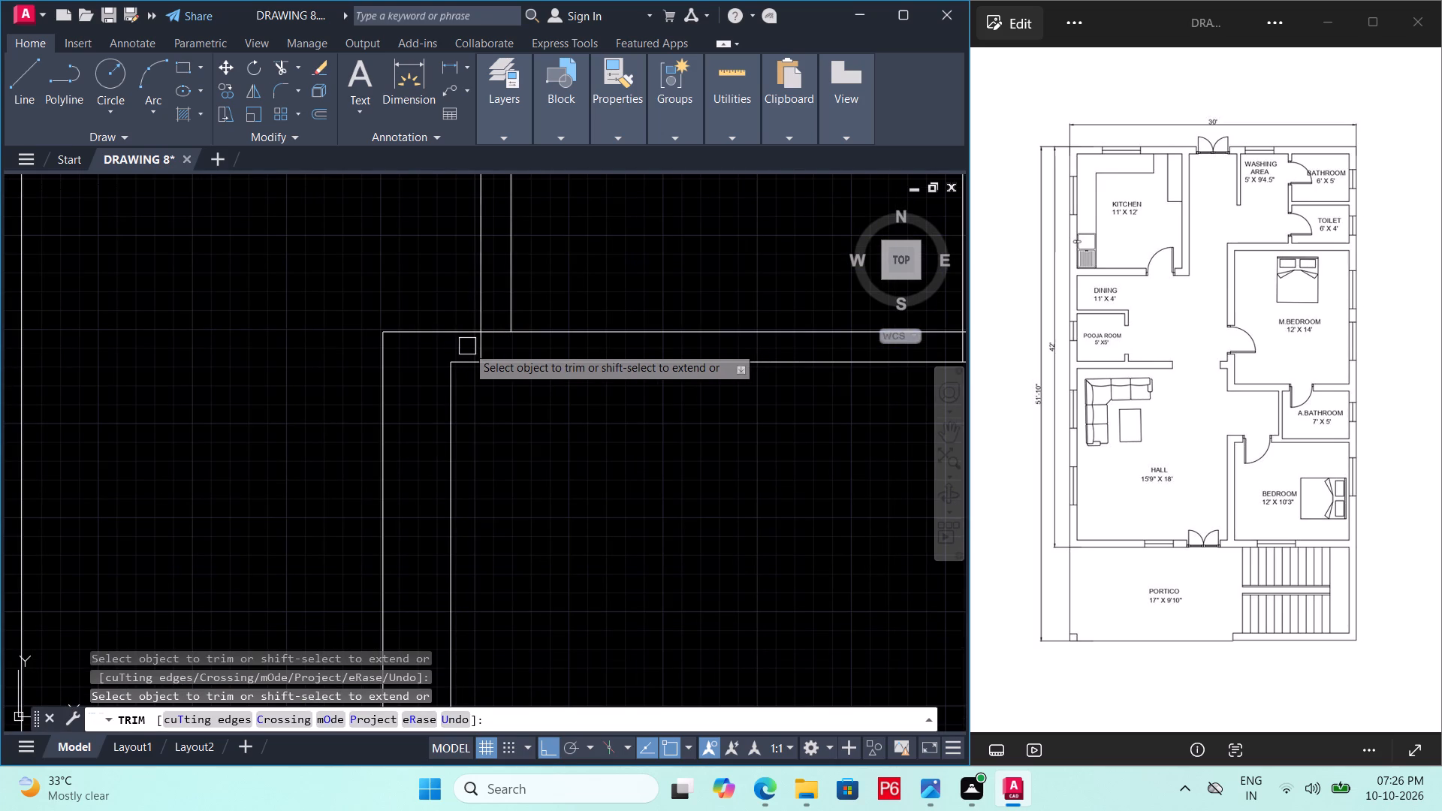
click(475, 346)
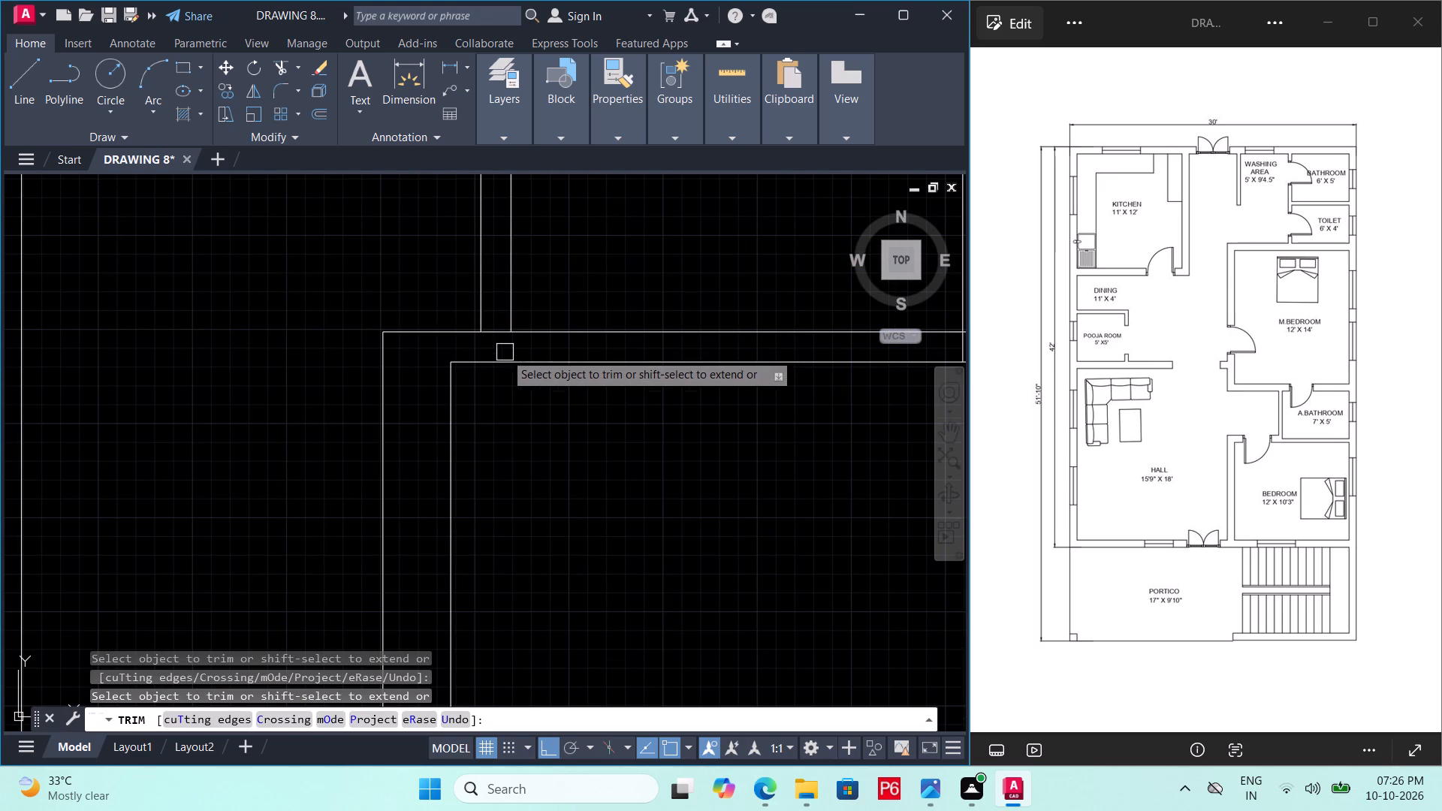
middle_drag(521, 393, 519, 440)
key(ctrl+s)
key(ctrl+s)
scroll(517, 440, down, 2)
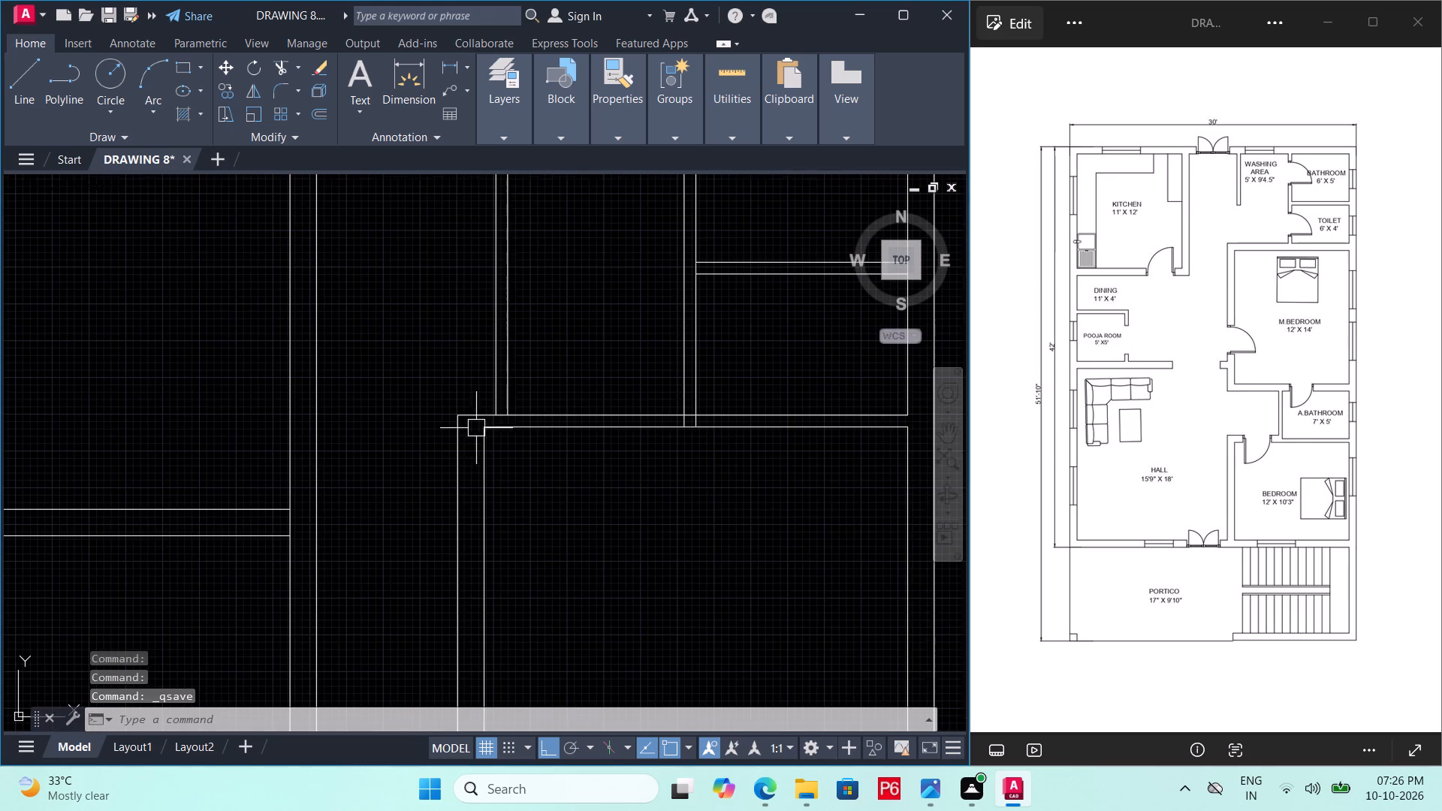
Trim the overlapping lines where the partition between washing area and toilet meets the master bedroom's upper wall.
middle_click(472, 428)
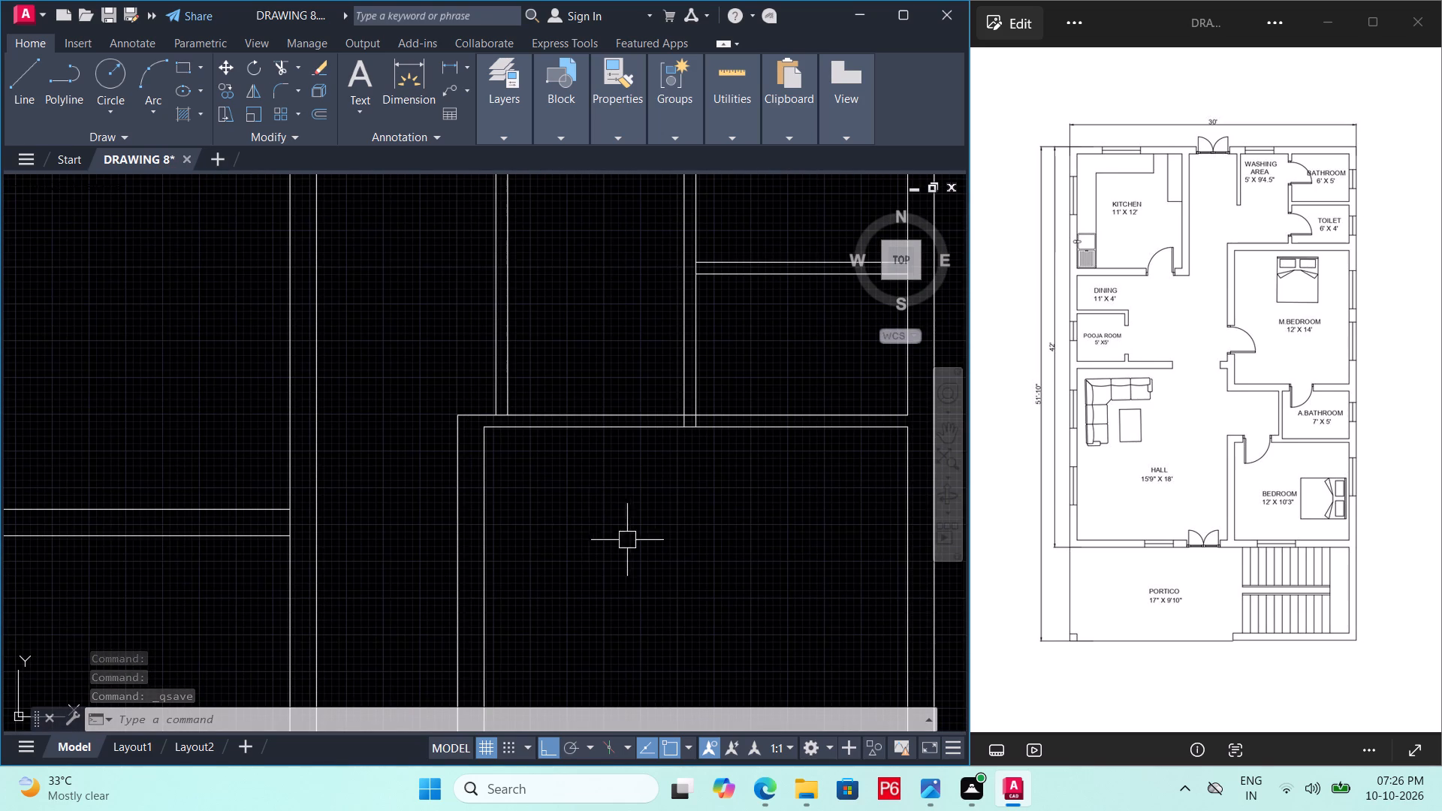
text(TR)
key(space)
key(space)
scroll(703, 417, up, 4)
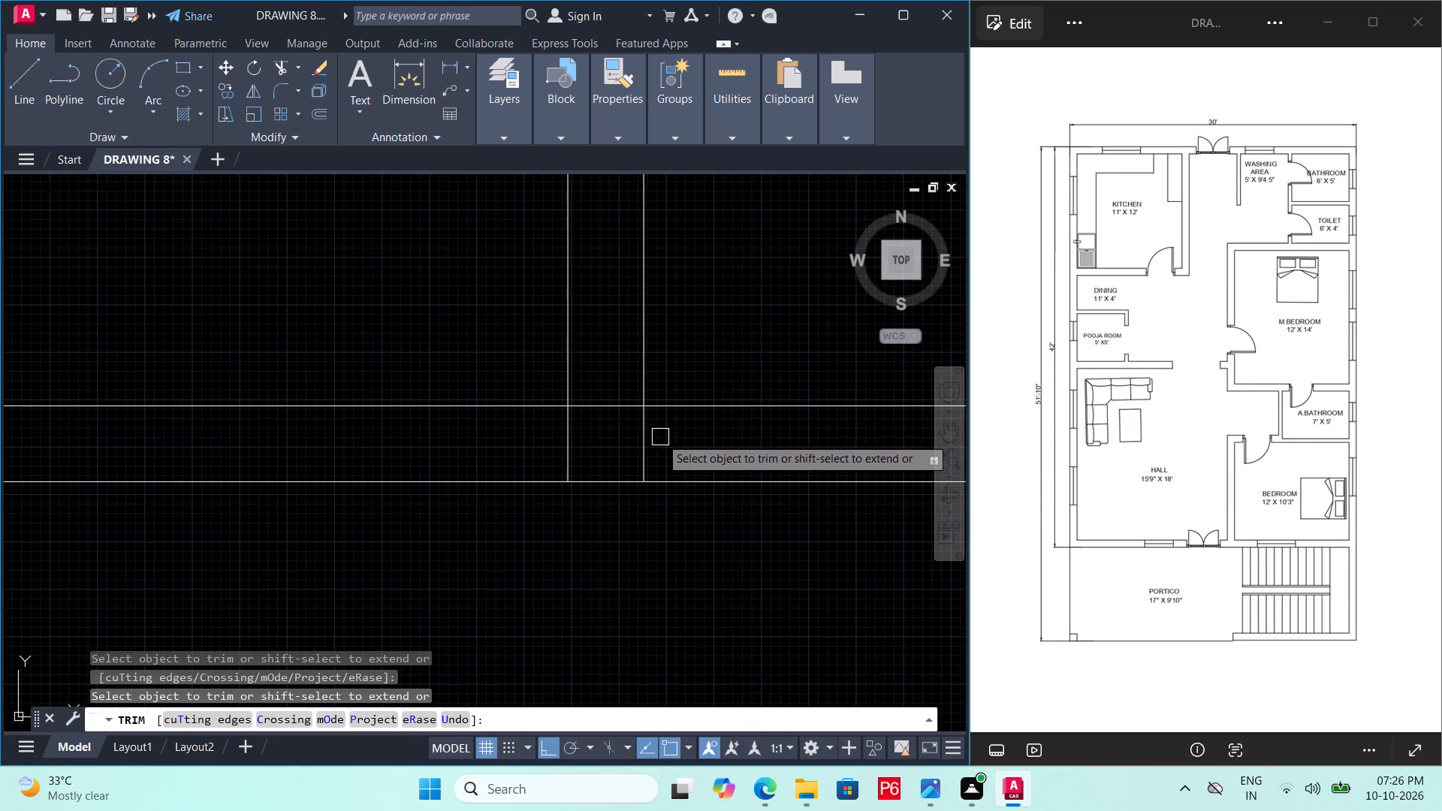
click(647, 437)
click(566, 435)
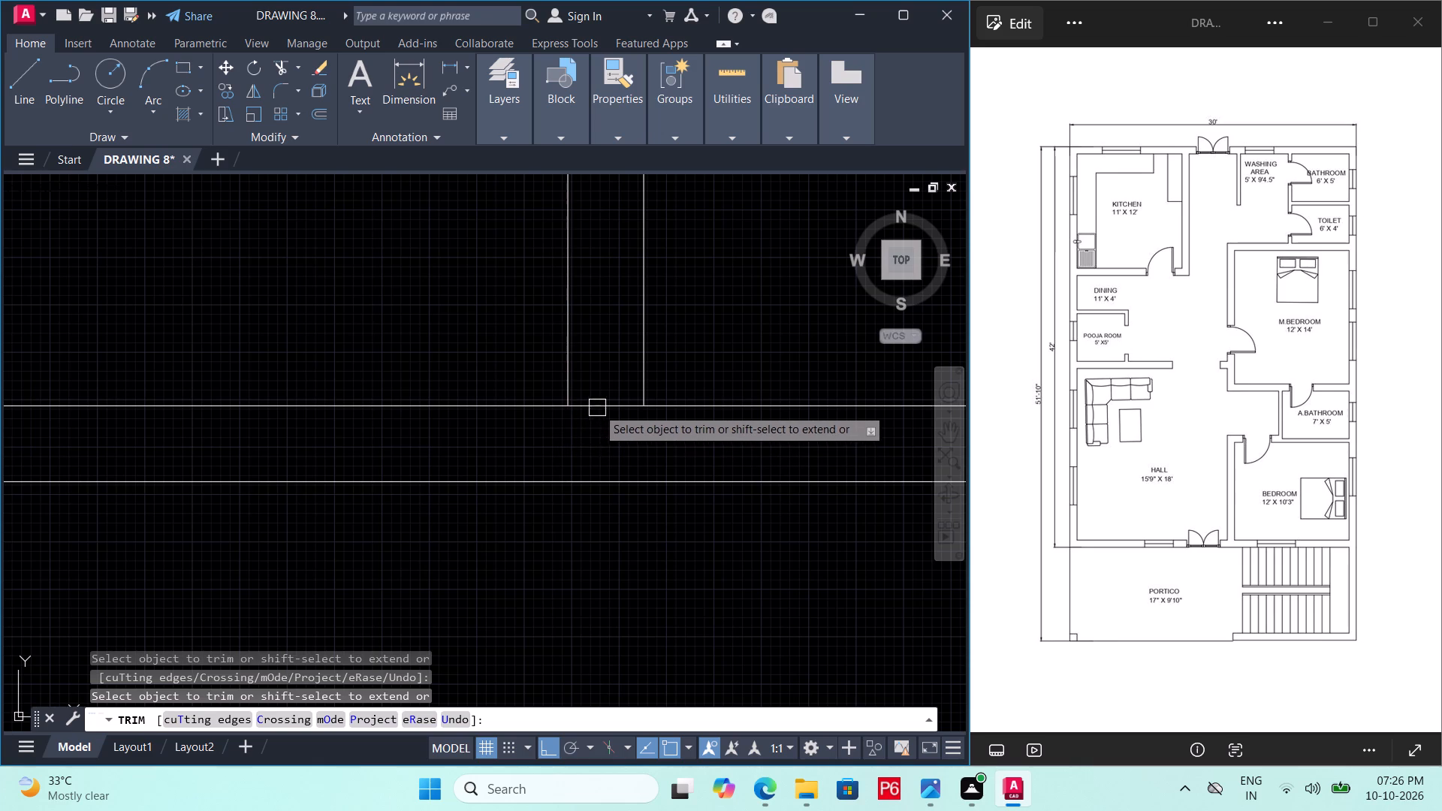
click(598, 408)
scroll(596, 448, down, 2)
middle_drag(599, 505, 580, 659)
Trim the washing area's right partition line within the thickness of the wall between bathroom and toilet, and save.
scroll(583, 640, down, 1)
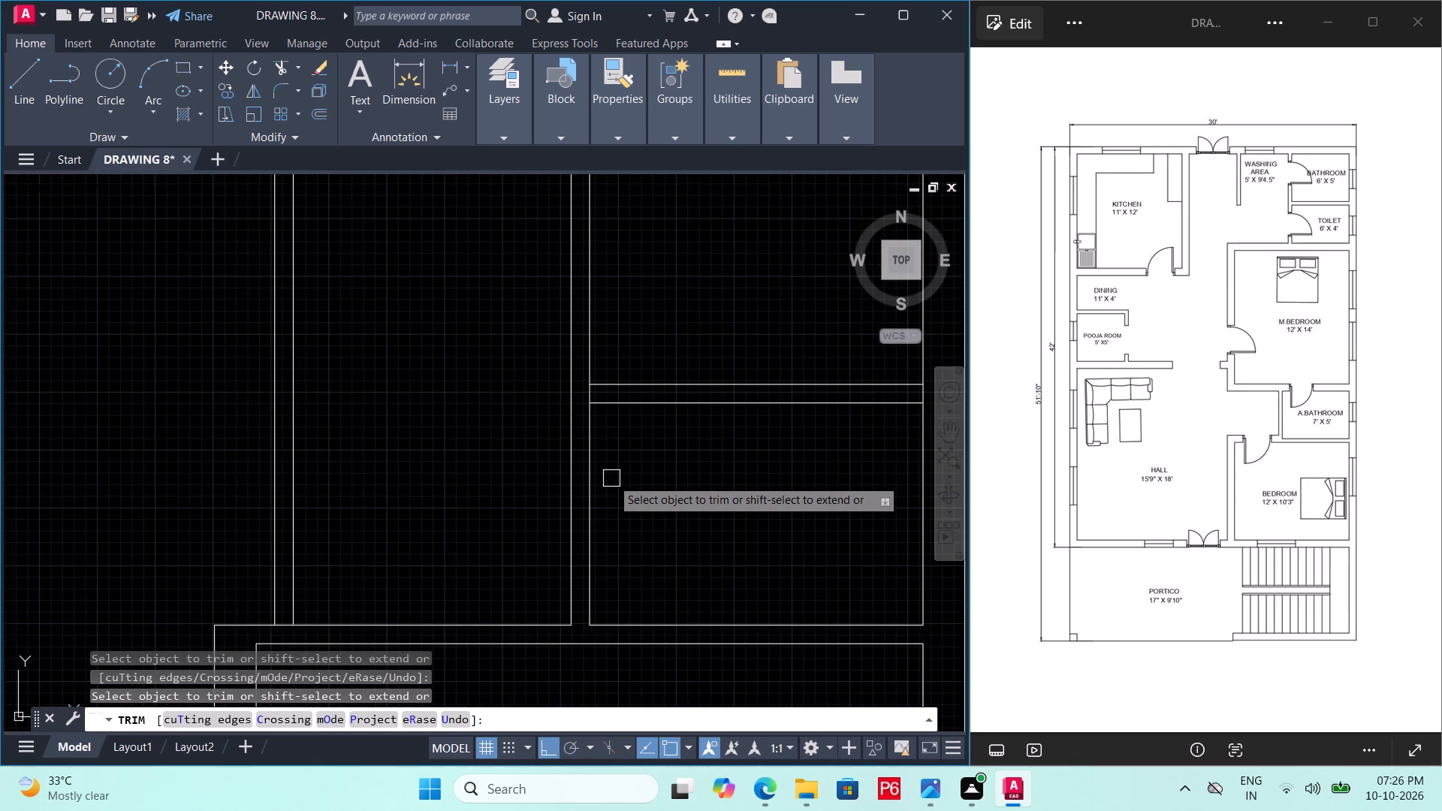
scroll(600, 401, up, 3)
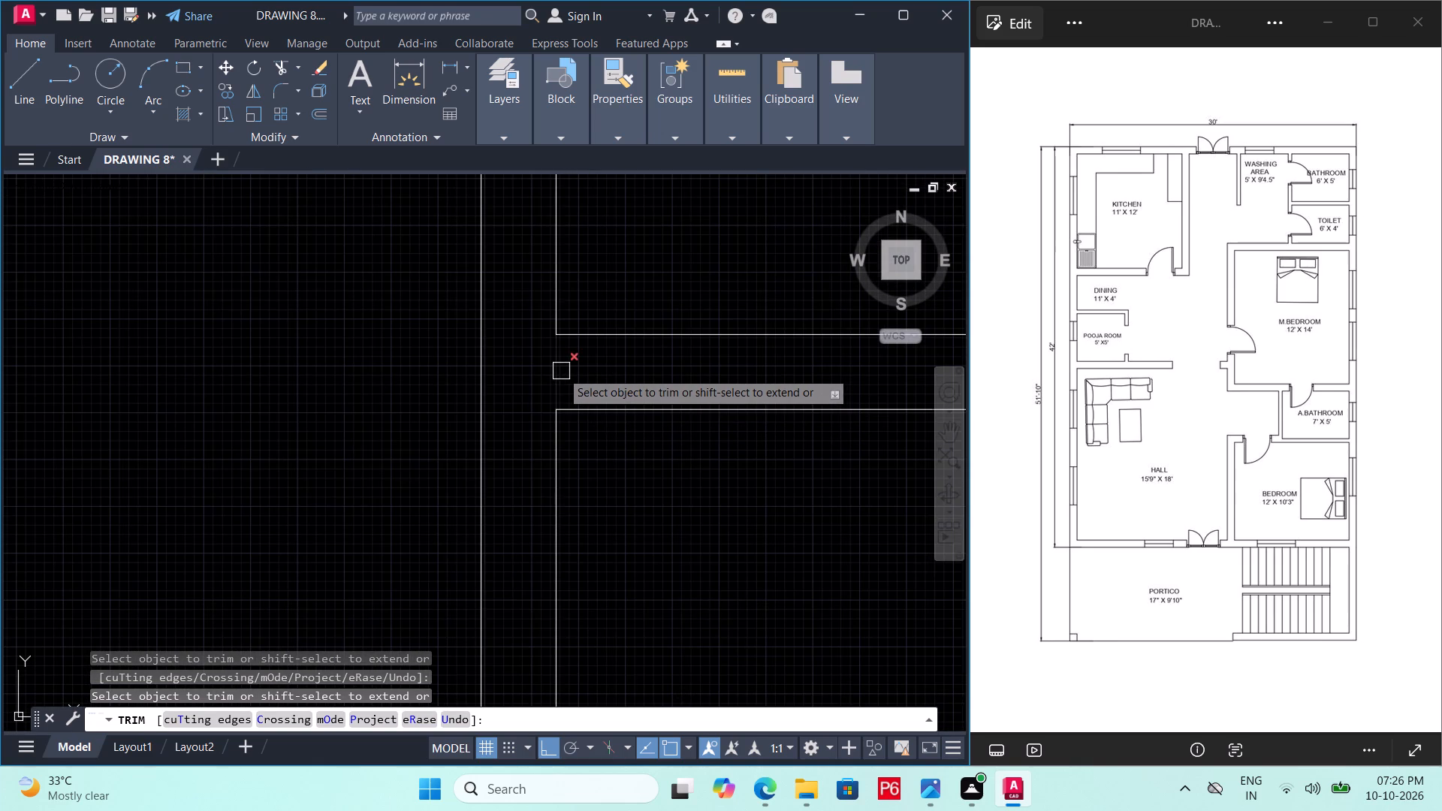
click(561, 371)
scroll(622, 369, down, 4)
key(ctrl+s)
key(ctrl+s)
Delete the two leftover partition lines running down from the master bedroom's lower wall.
scroll(622, 377, down, 2)
middle_drag(622, 396, 629, 383)
scroll(632, 377, up, 1)
middle_drag(629, 383, 647, 329)
middle_drag(575, 537, 572, 387)
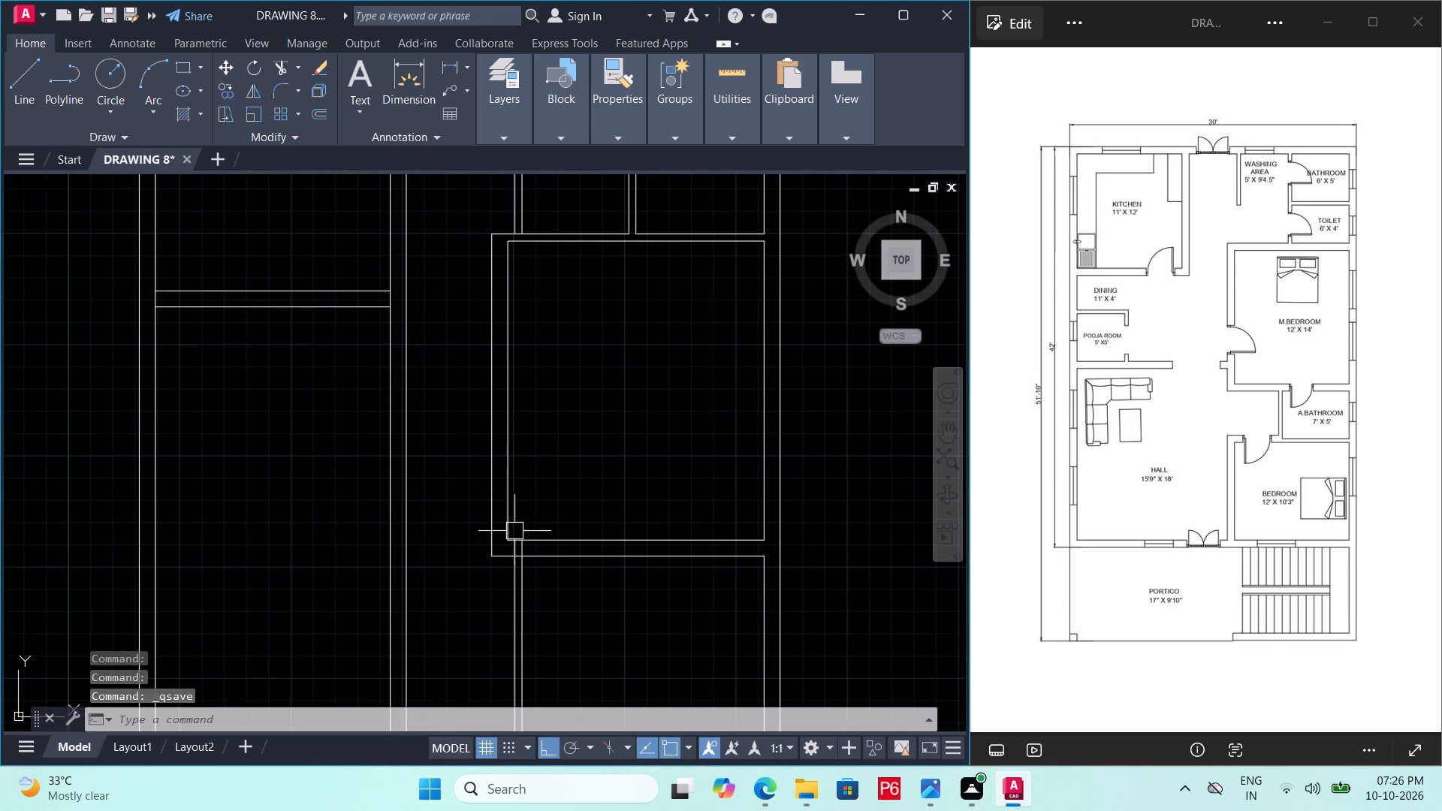
middle_drag(521, 539, 532, 424)
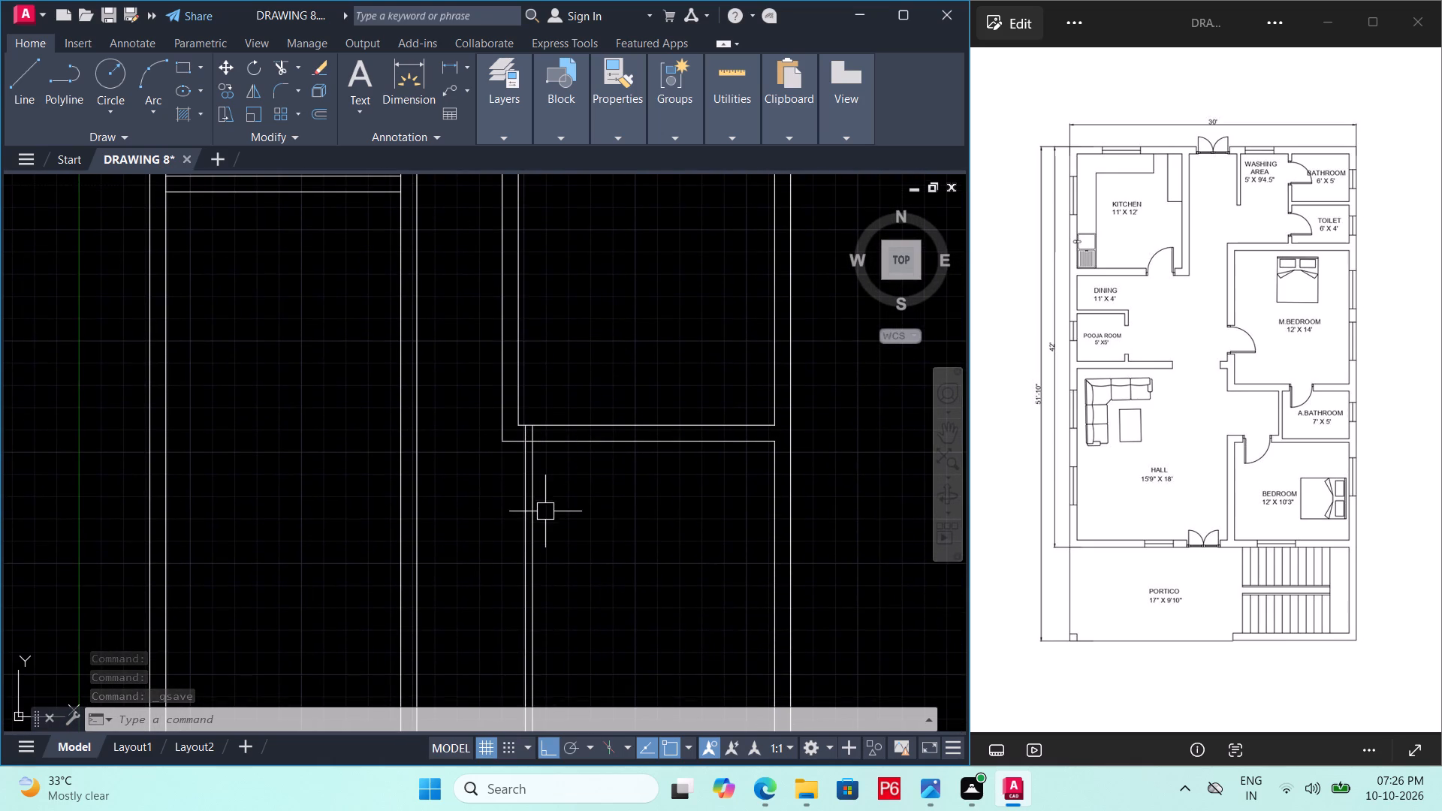
click(561, 529)
click(490, 553)
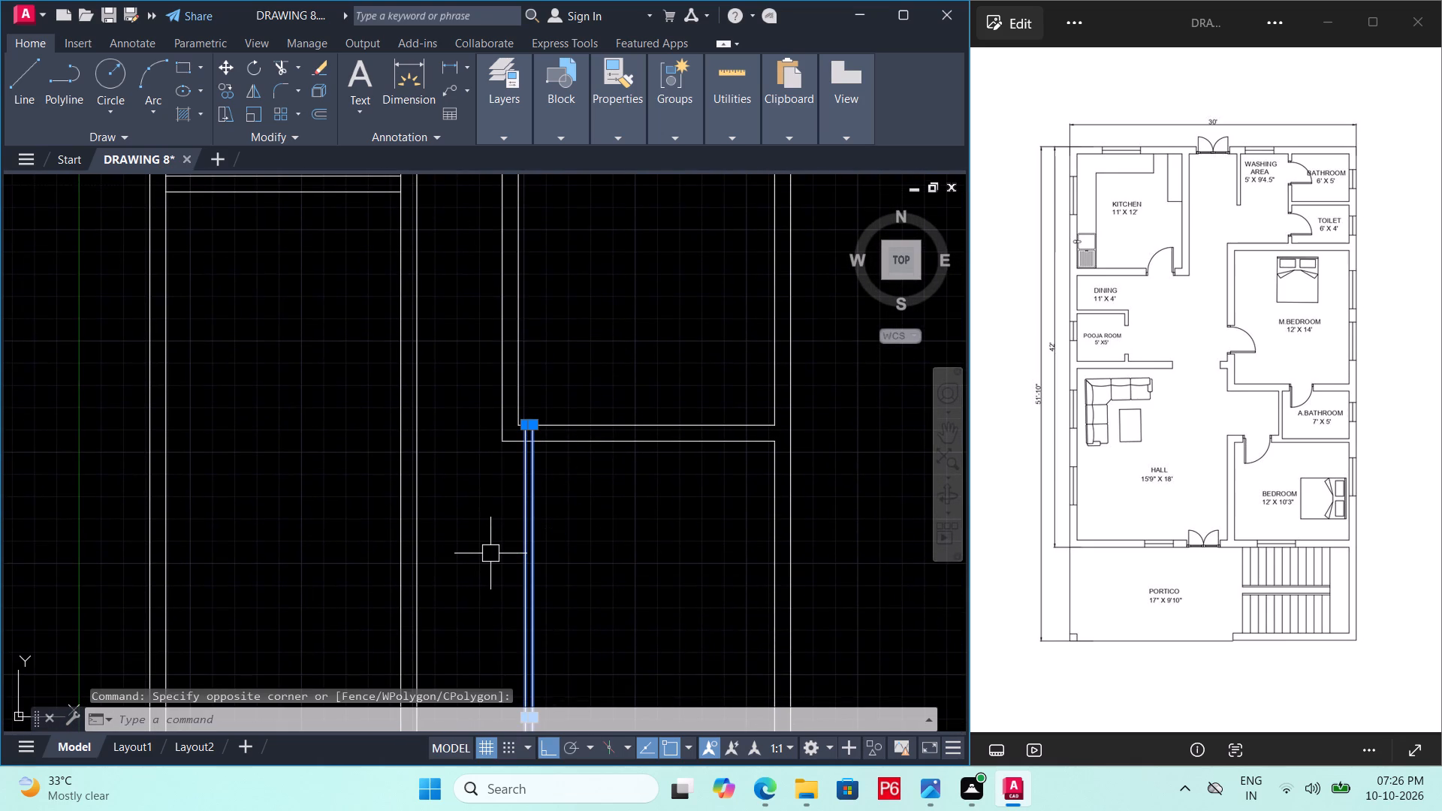
key(Delete)
Extend both lines of the kitchen's lower wall to the outer line of the kitchen's right wall, and save.
scroll(504, 547, down, 1)
middle_drag(518, 501, 526, 497)
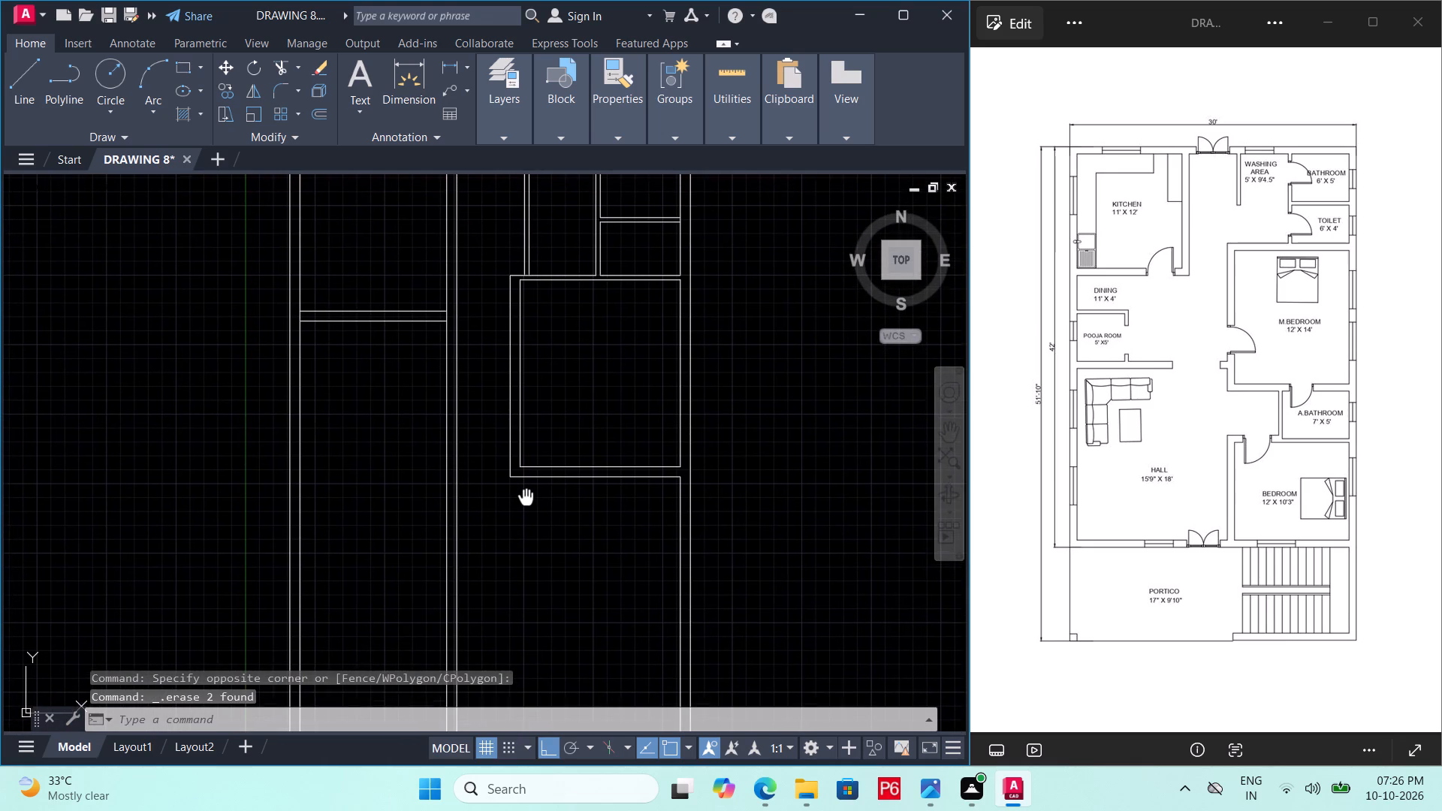
middle_drag(526, 497, 526, 499)
middle_drag(354, 399, 514, 433)
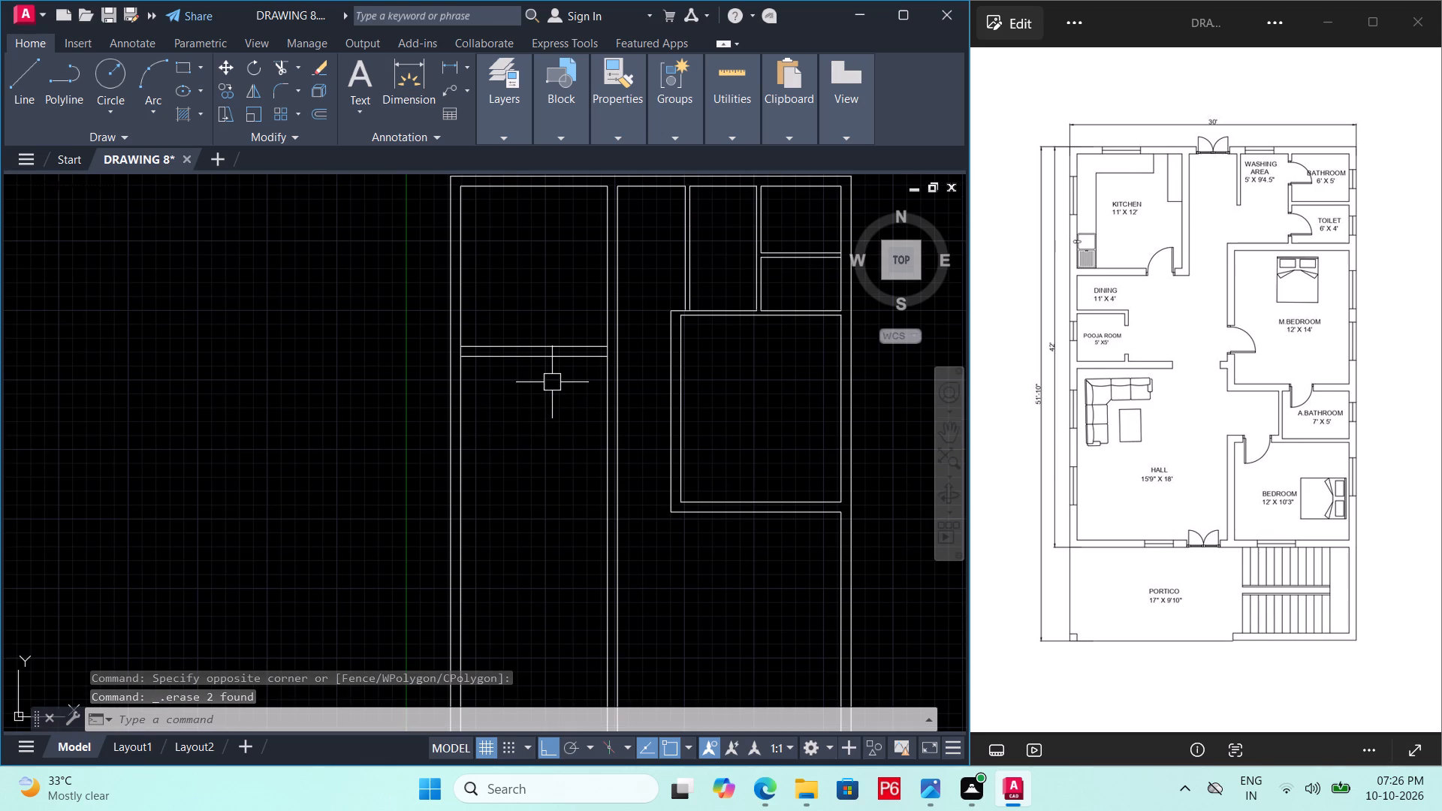
scroll(609, 339, up, 2)
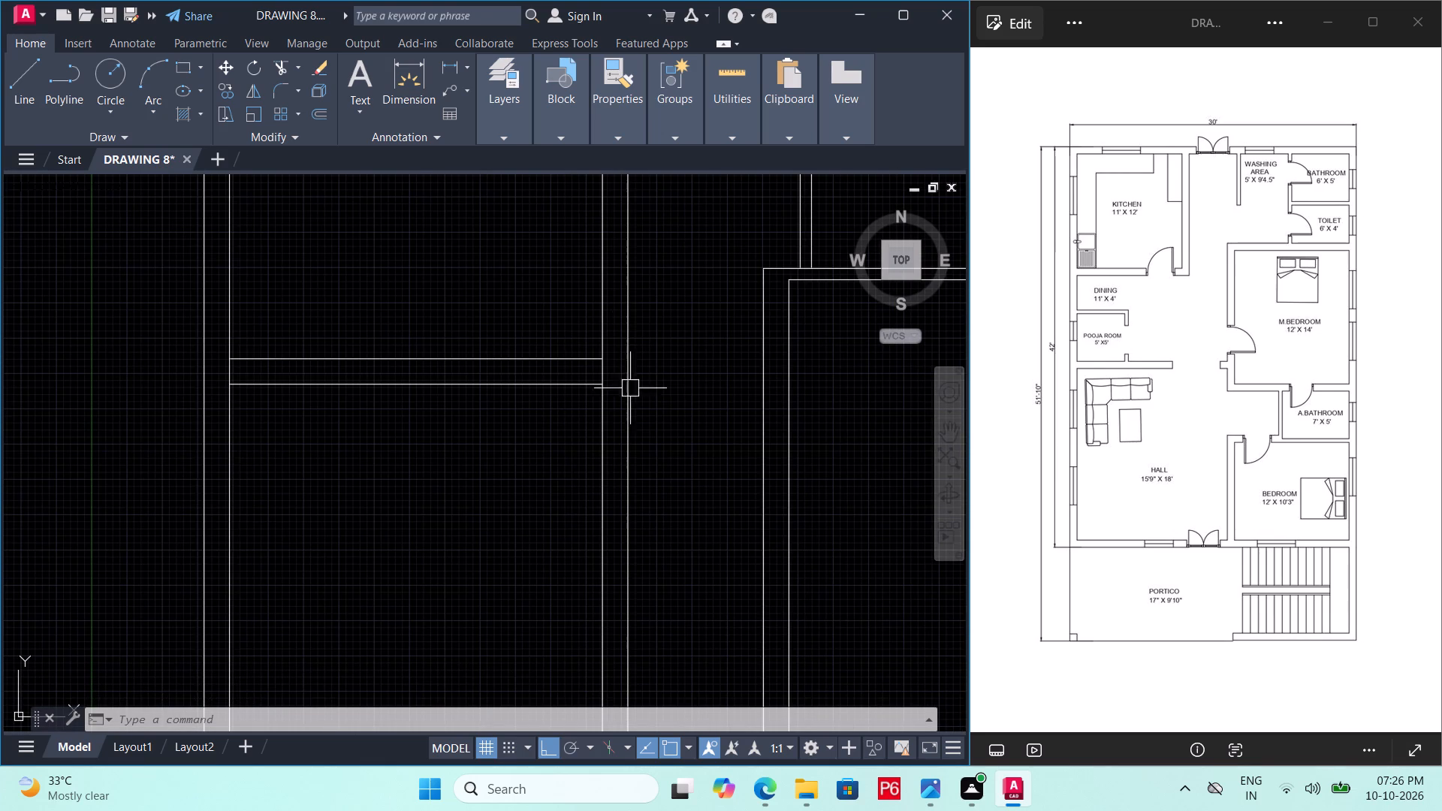
text(EX)
key(space)
key(space)
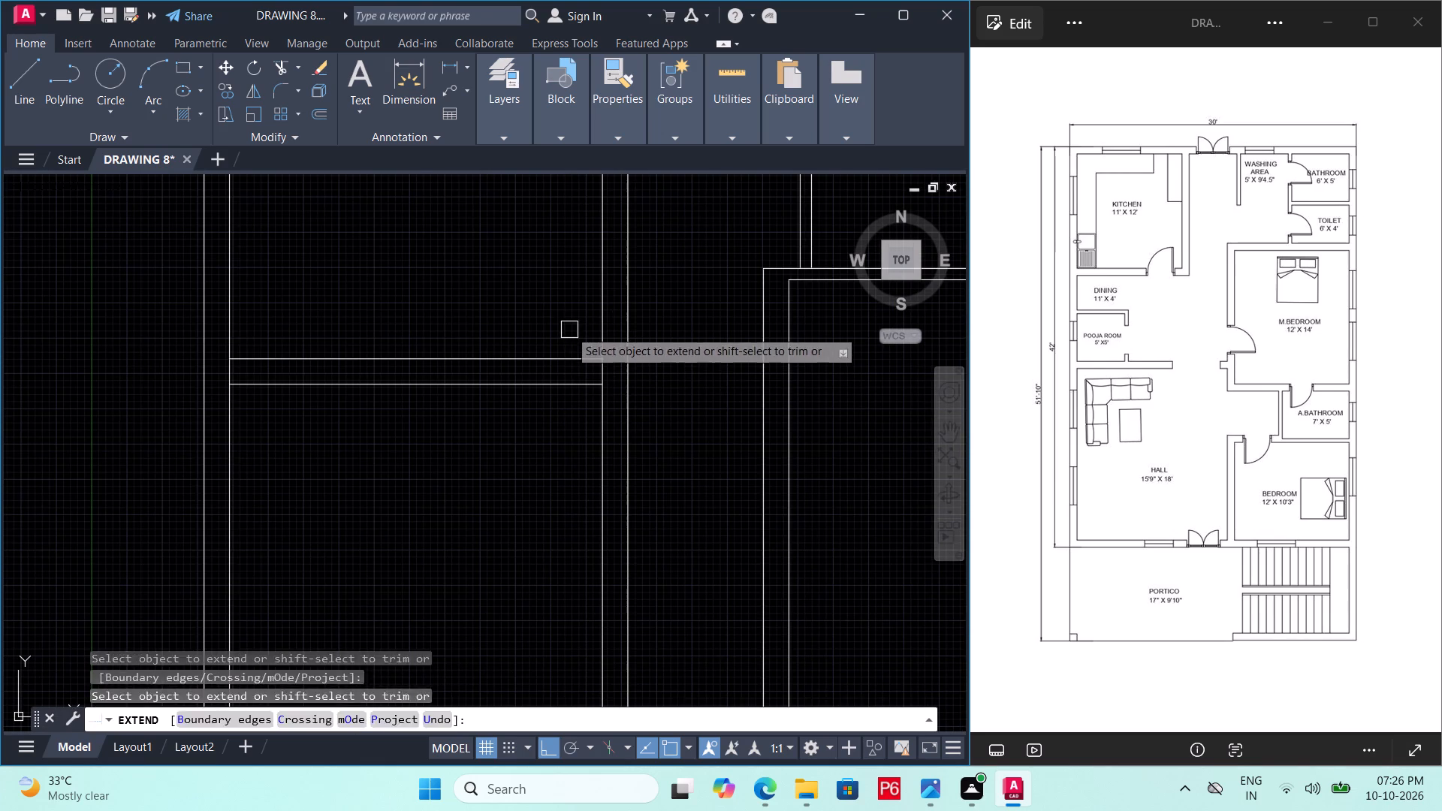
double_click(569, 330)
click(544, 431)
middle_drag(544, 431, 496, 456)
key(Escape)
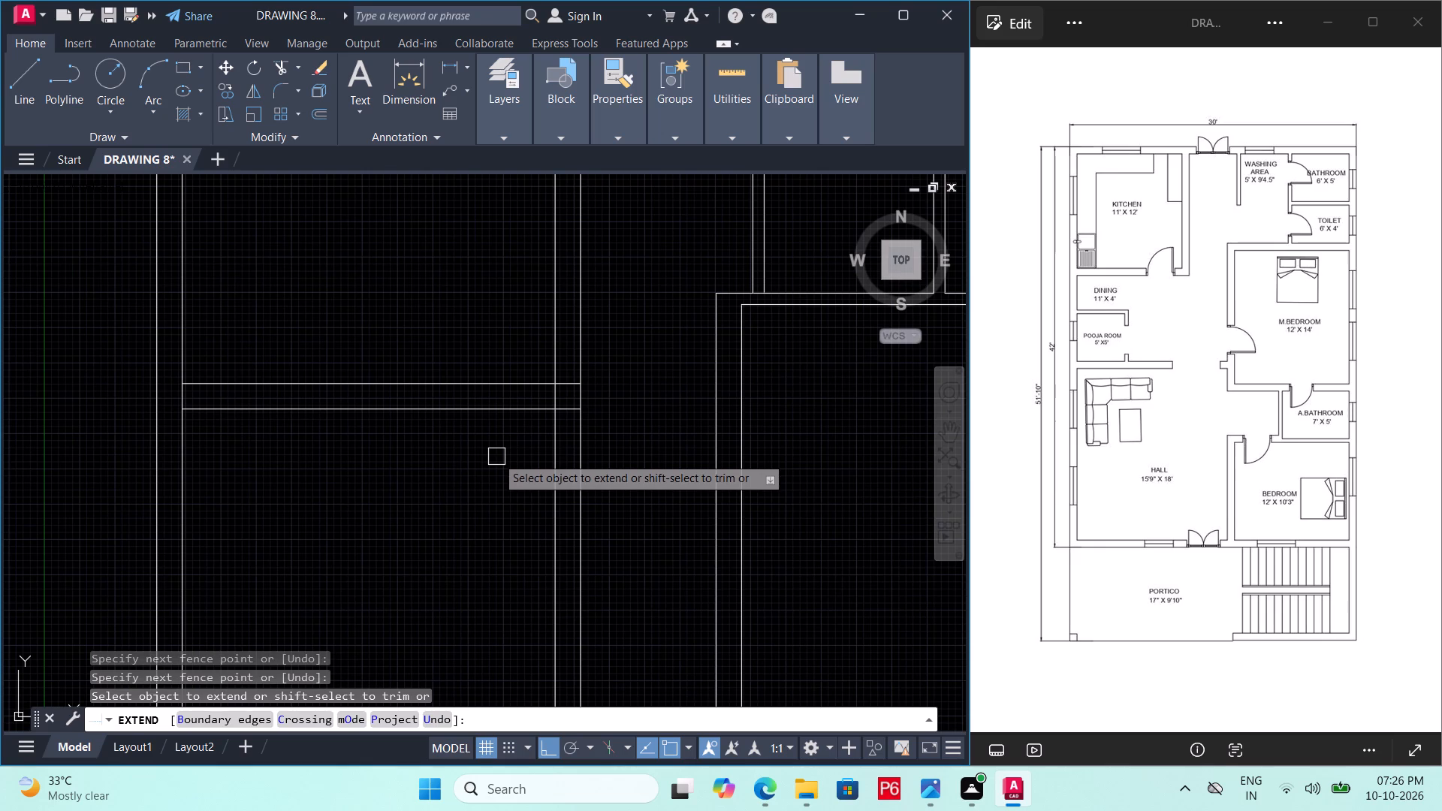
key(ctrl+s)
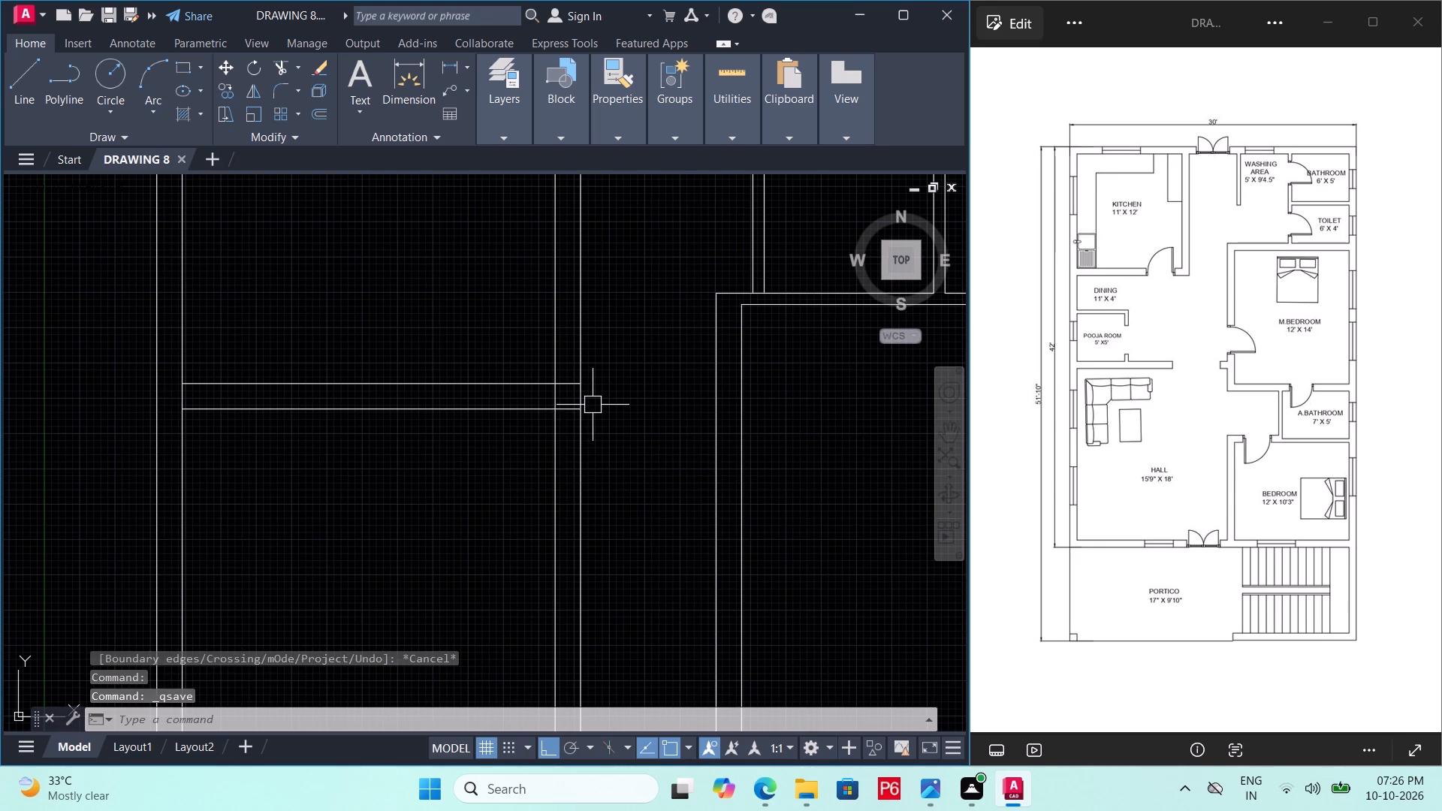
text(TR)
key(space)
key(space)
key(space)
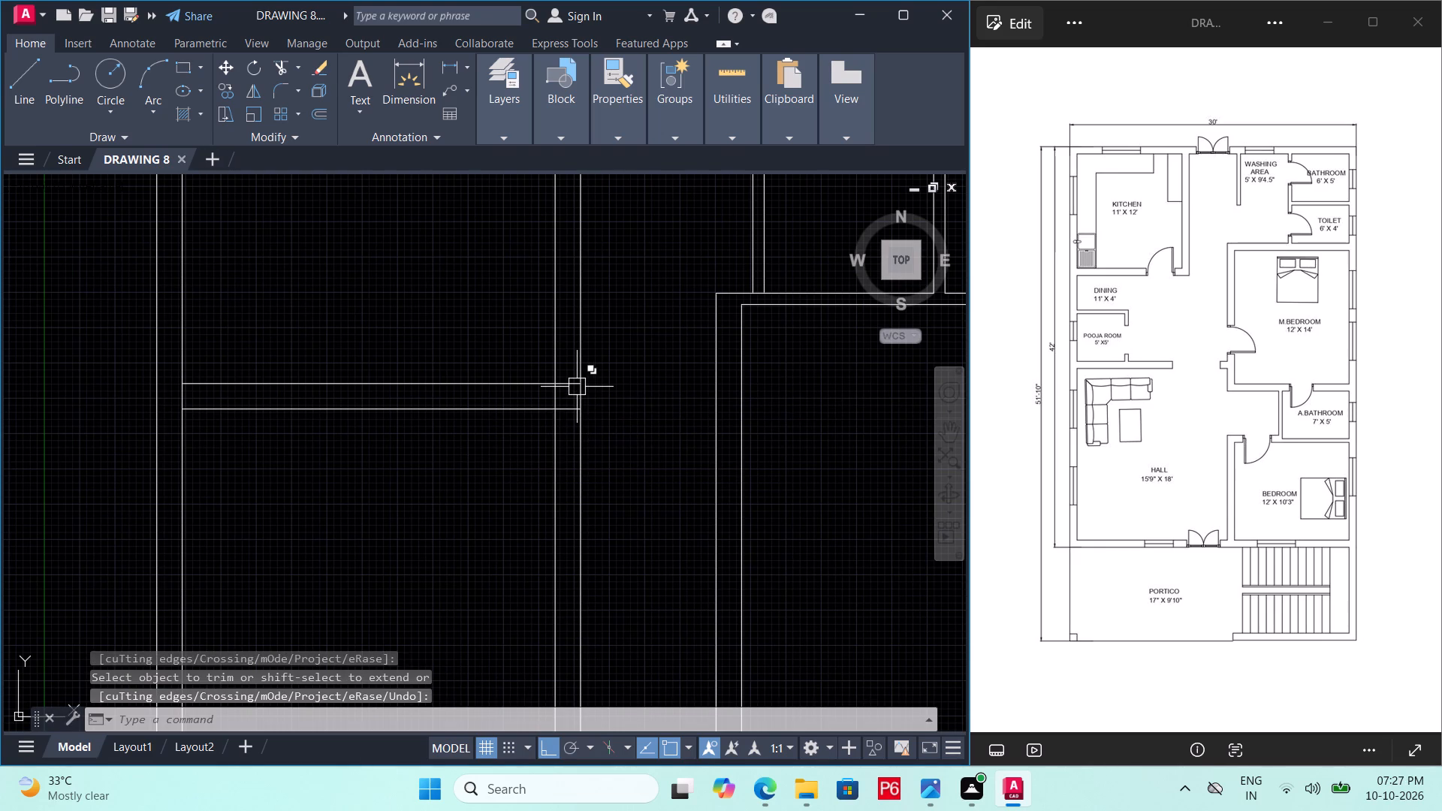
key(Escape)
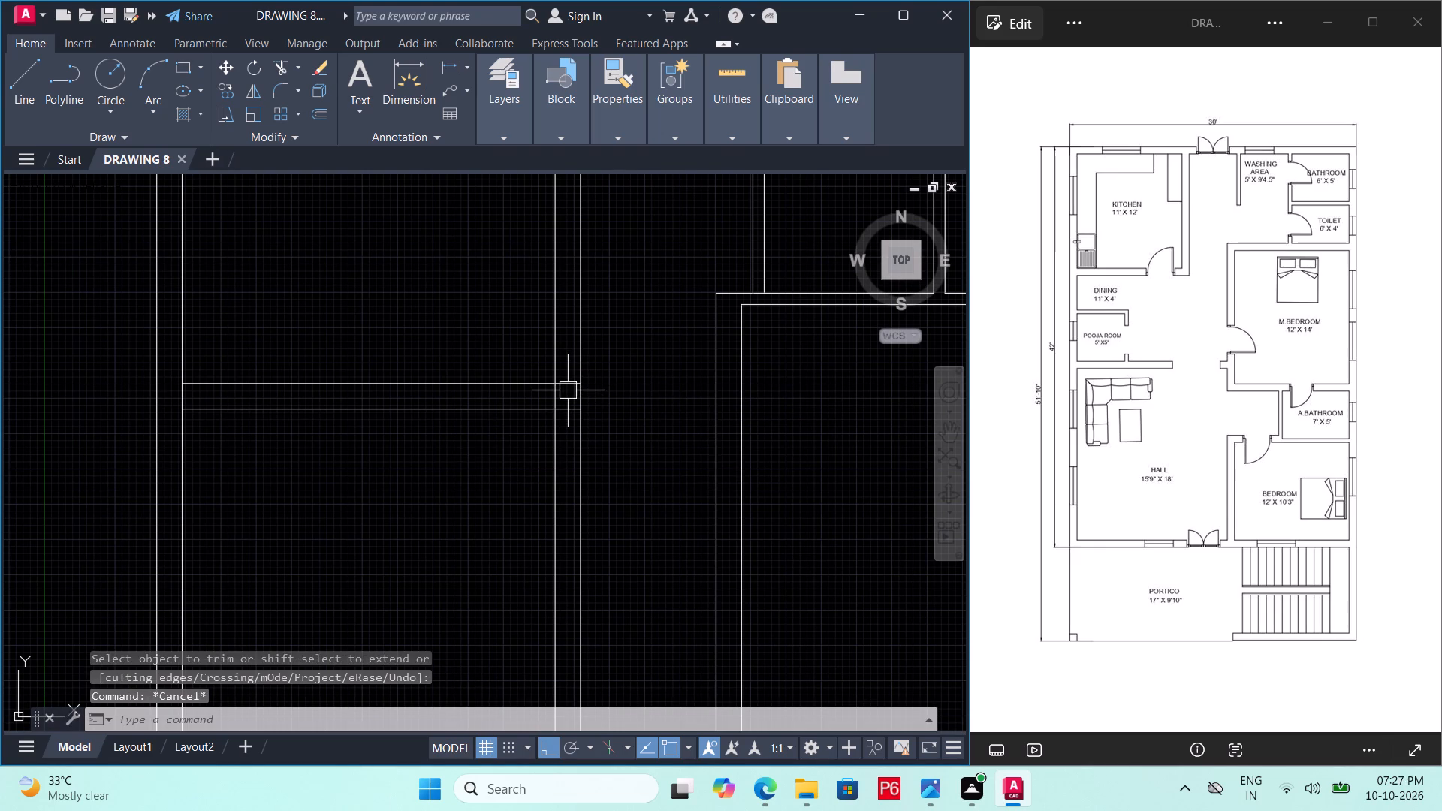
Trim the overlapping lines inside the corner where the kitchen's lower wall meets its right wall, and save.
text(TR)
key(space)
key(space)
click(569, 387)
click(560, 400)
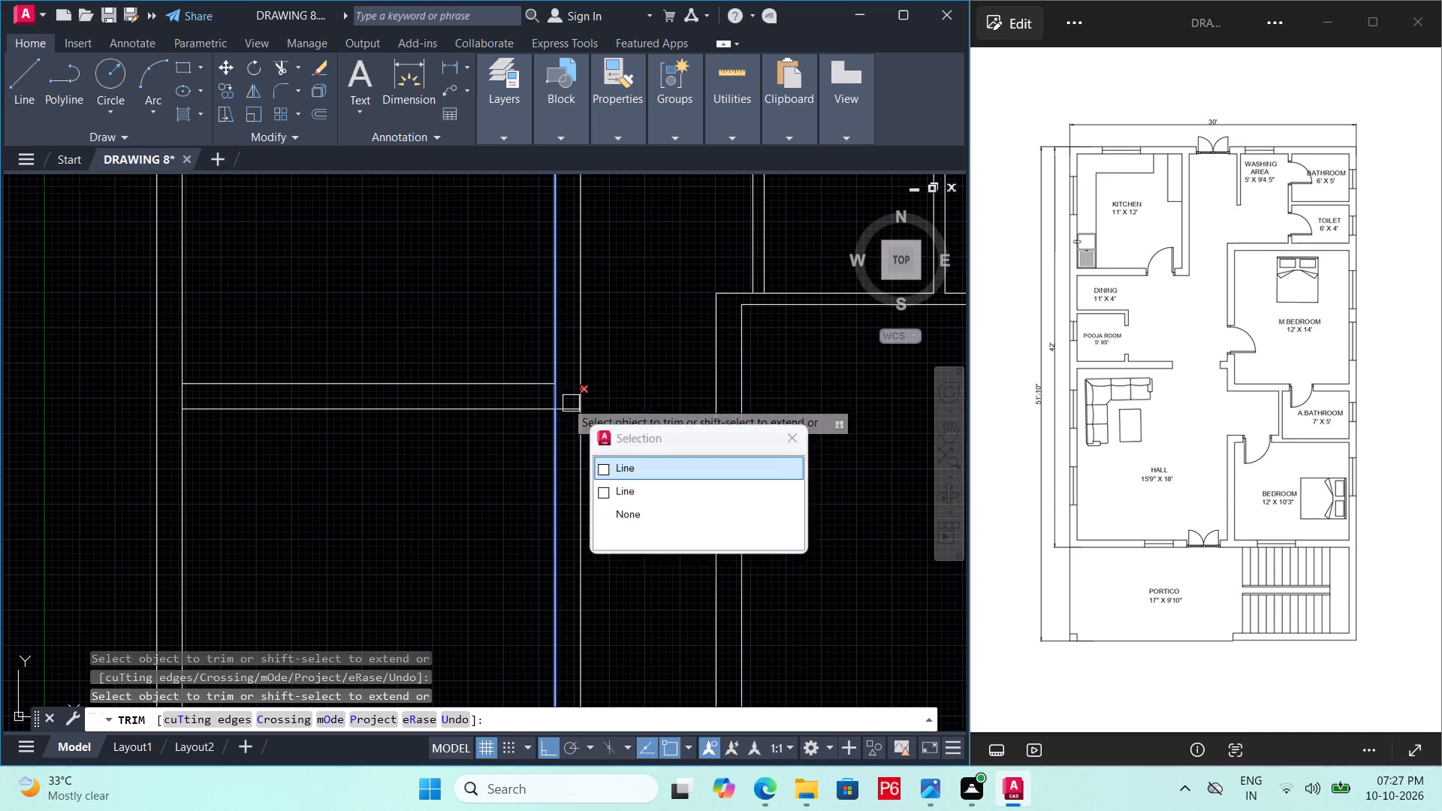
click(557, 396)
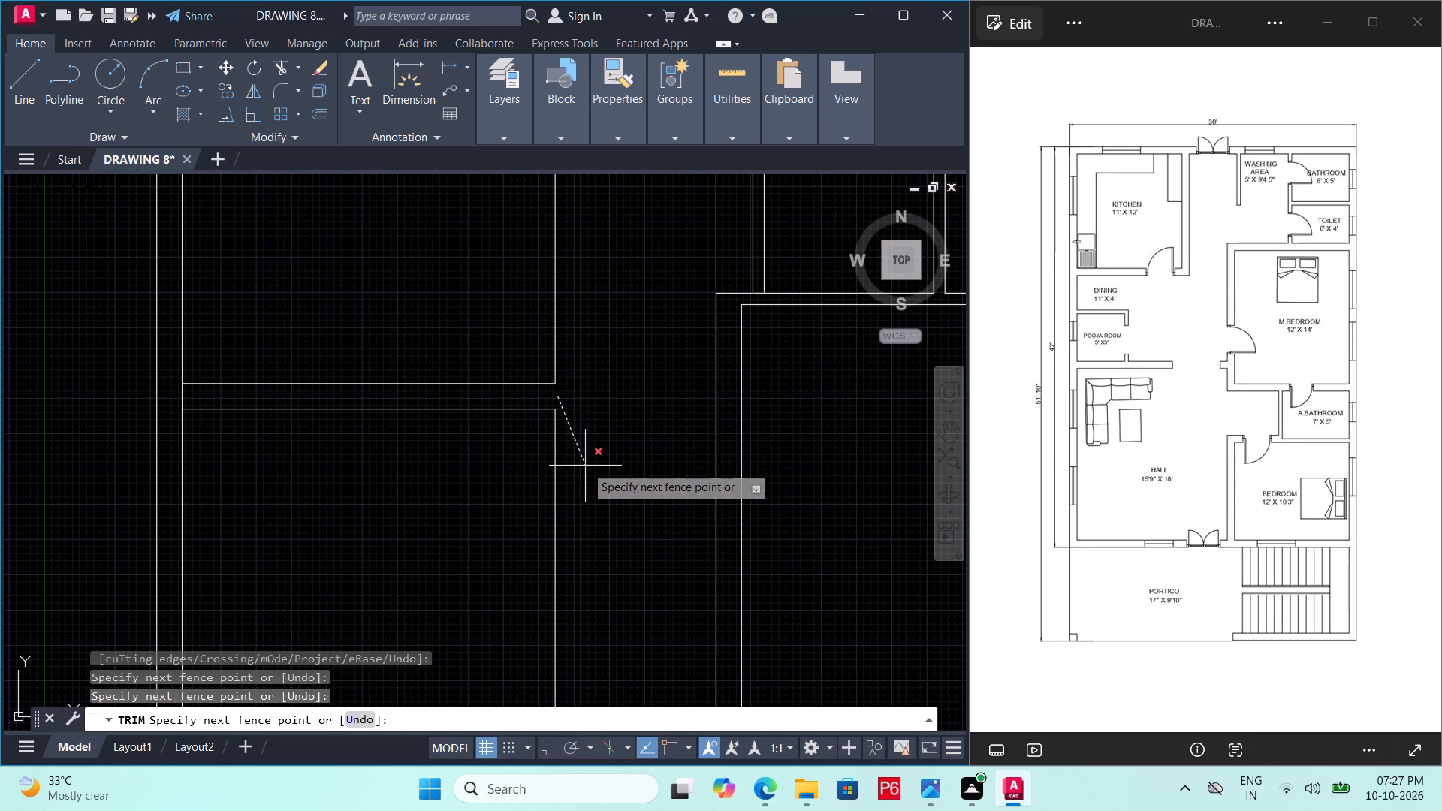
key(Escape)
middle_drag(575, 430, 575, 427)
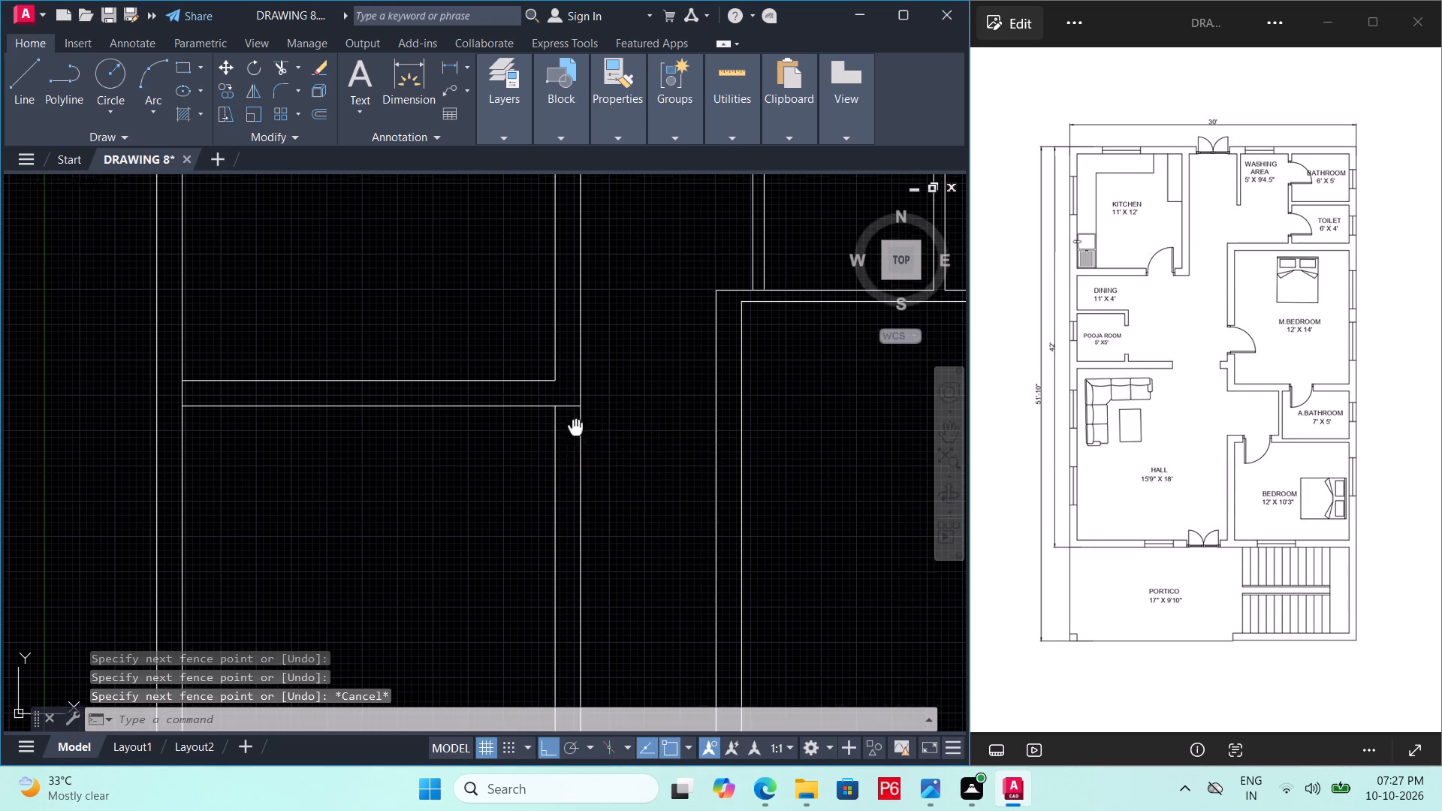
middle_drag(575, 427, 596, 360)
key(ctrl+s)
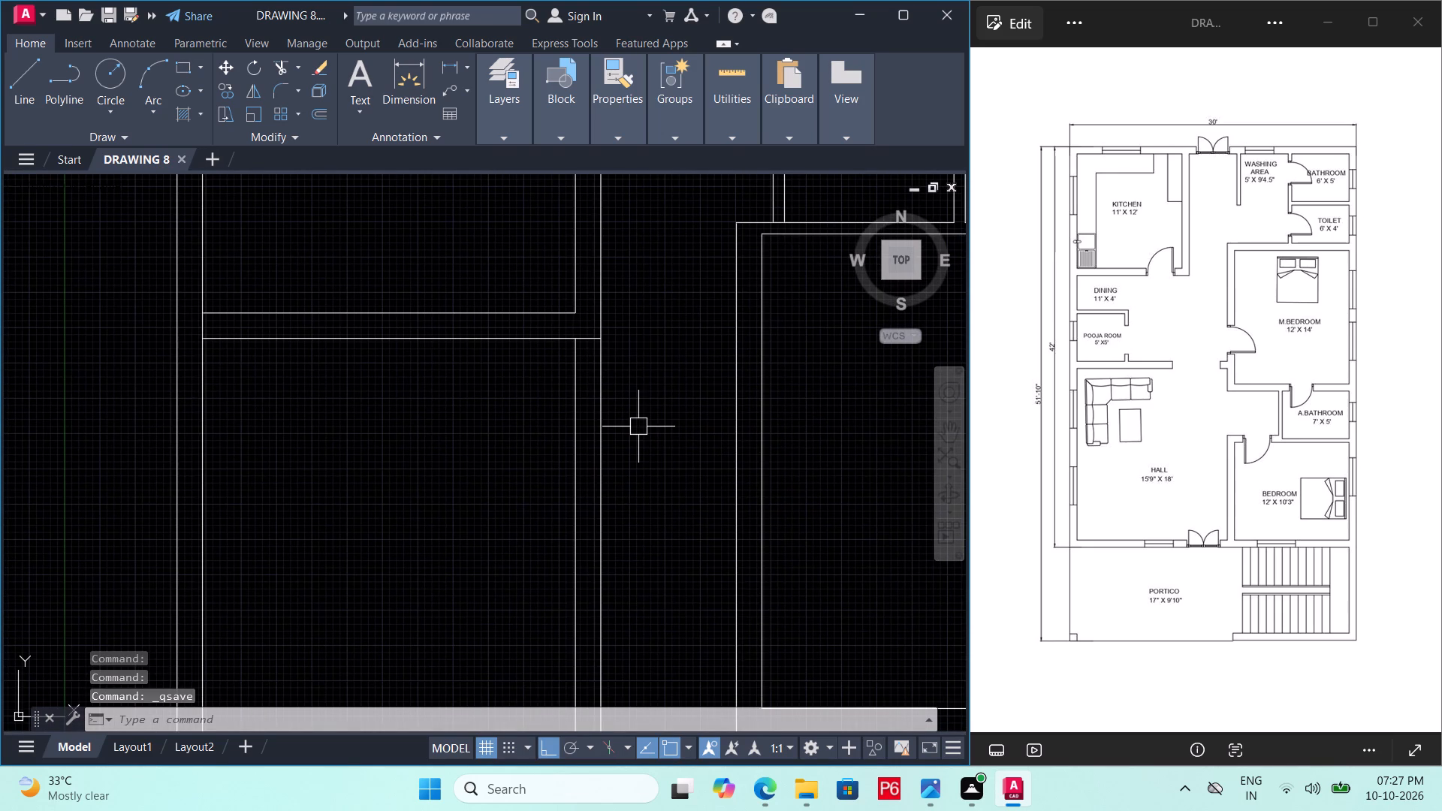
Trim away both lines of the kitchen's right wall that continue below the kitchen's lower wall.
text(TR)
key(space)
key(space)
click(647, 427)
click(467, 437)
scroll(632, 409, down, 1)
middle_drag(632, 415, 625, 429)
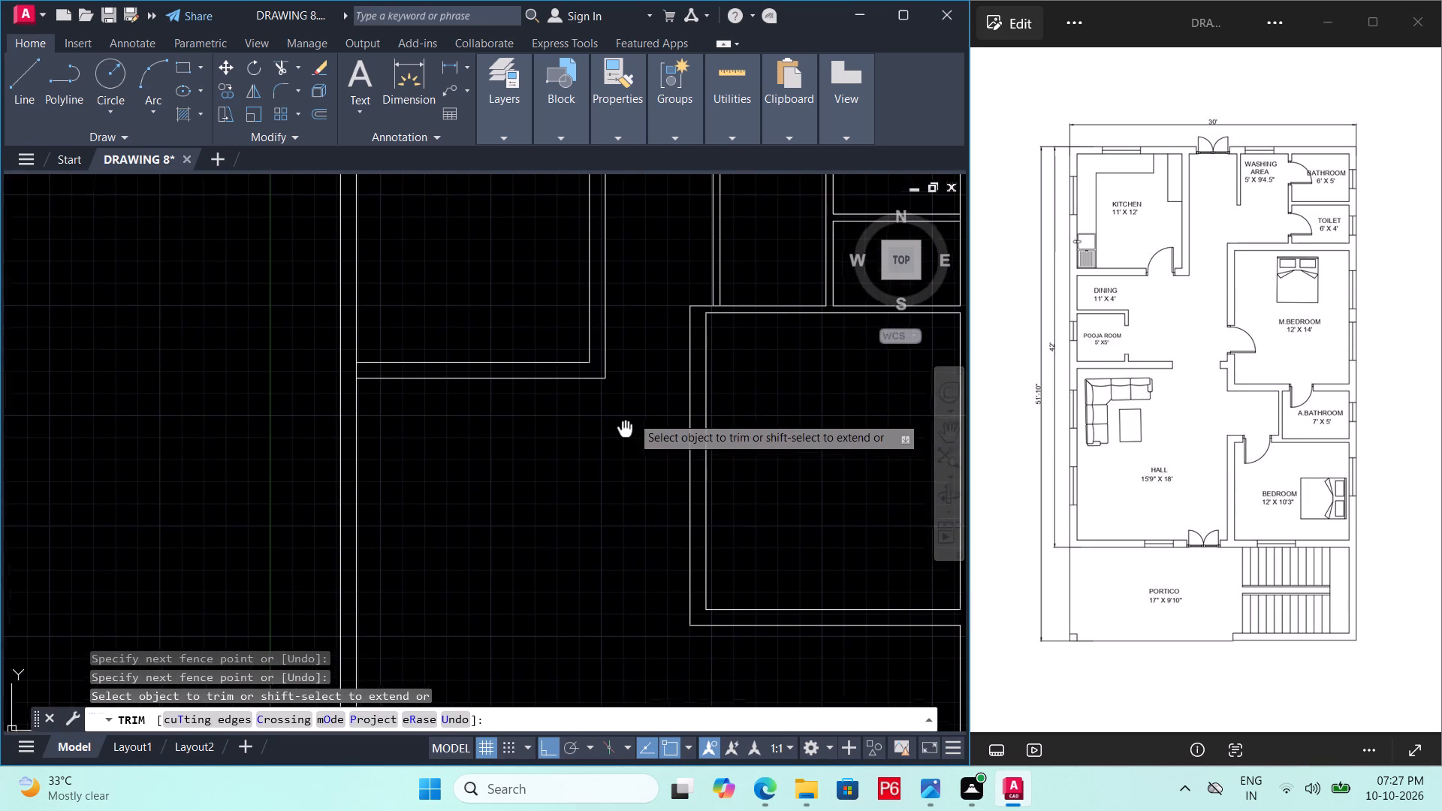
middle_drag(625, 429, 623, 430)
key(Escape)
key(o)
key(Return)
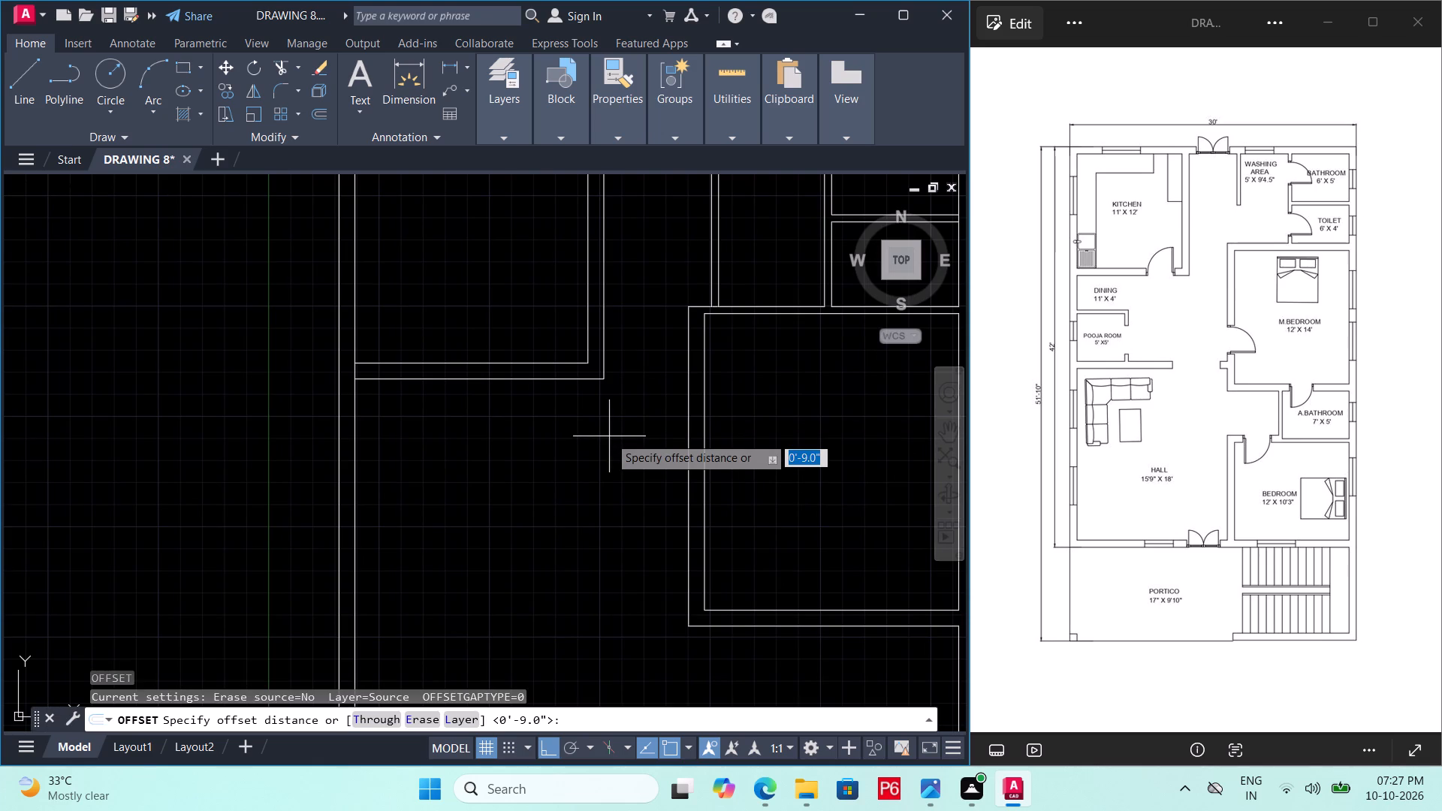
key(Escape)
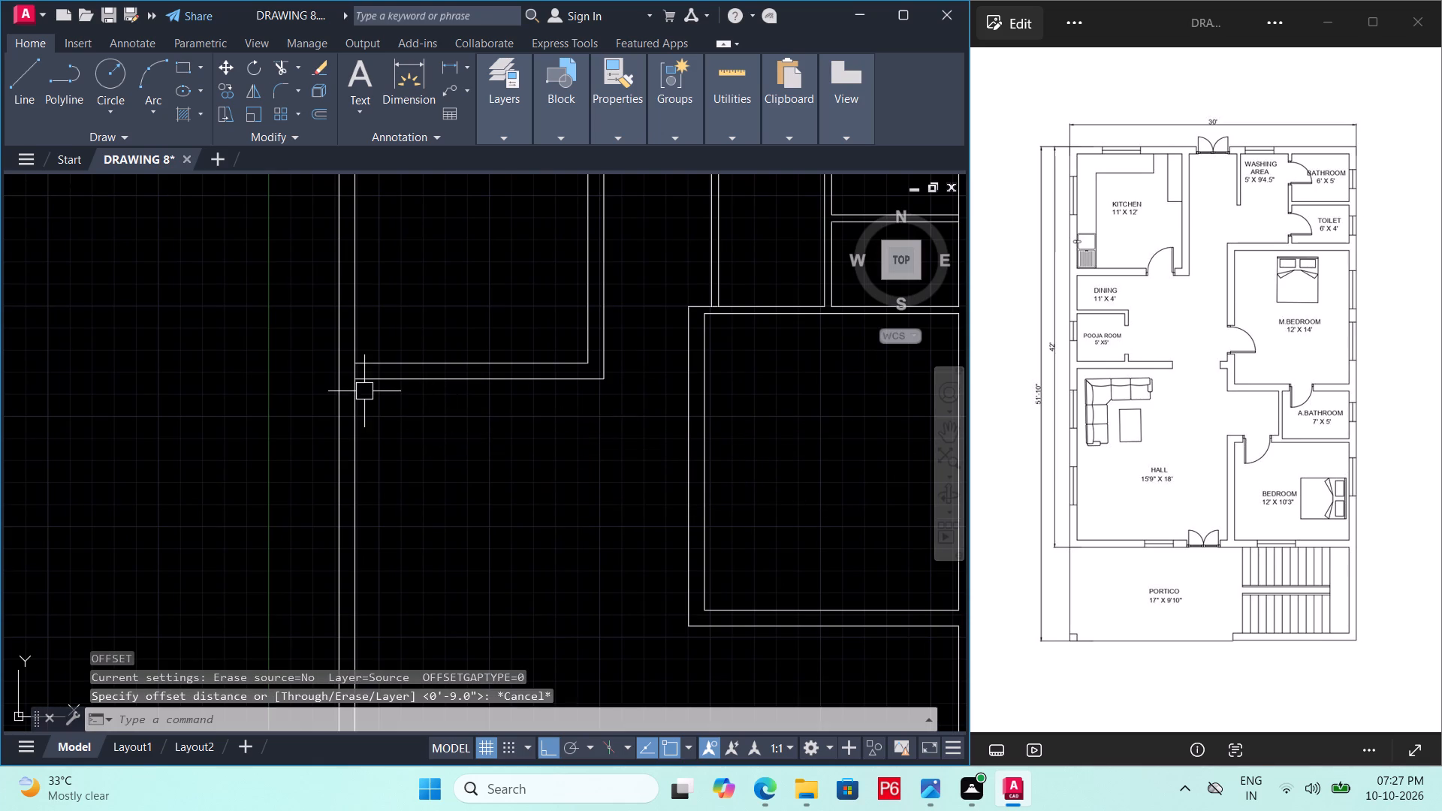
Offset the lower line of the kitchen's bottom wall 4' downward to mark the dining area's depth.
scroll(360, 386, up, 1)
click(454, 376)
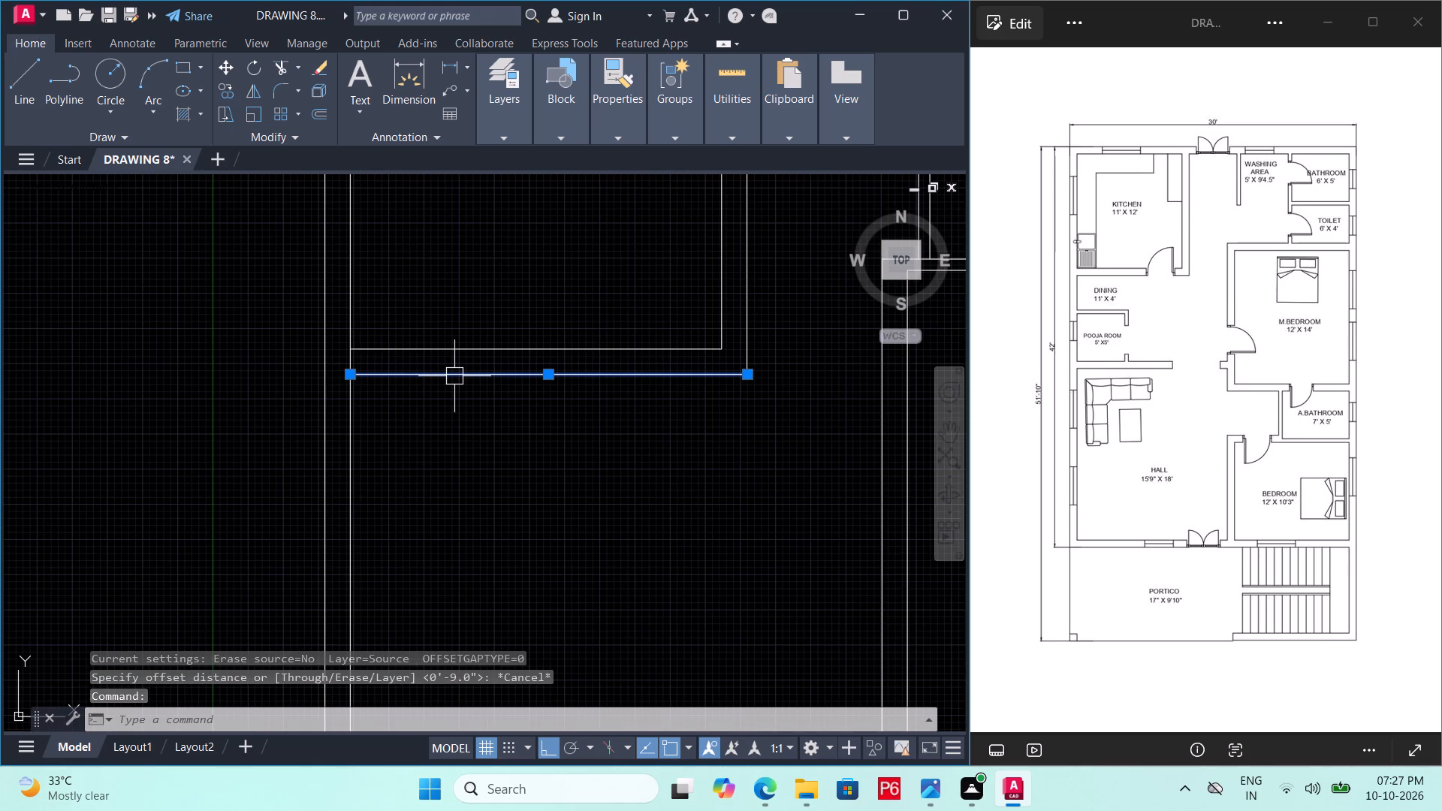
key(o)
key(Return)
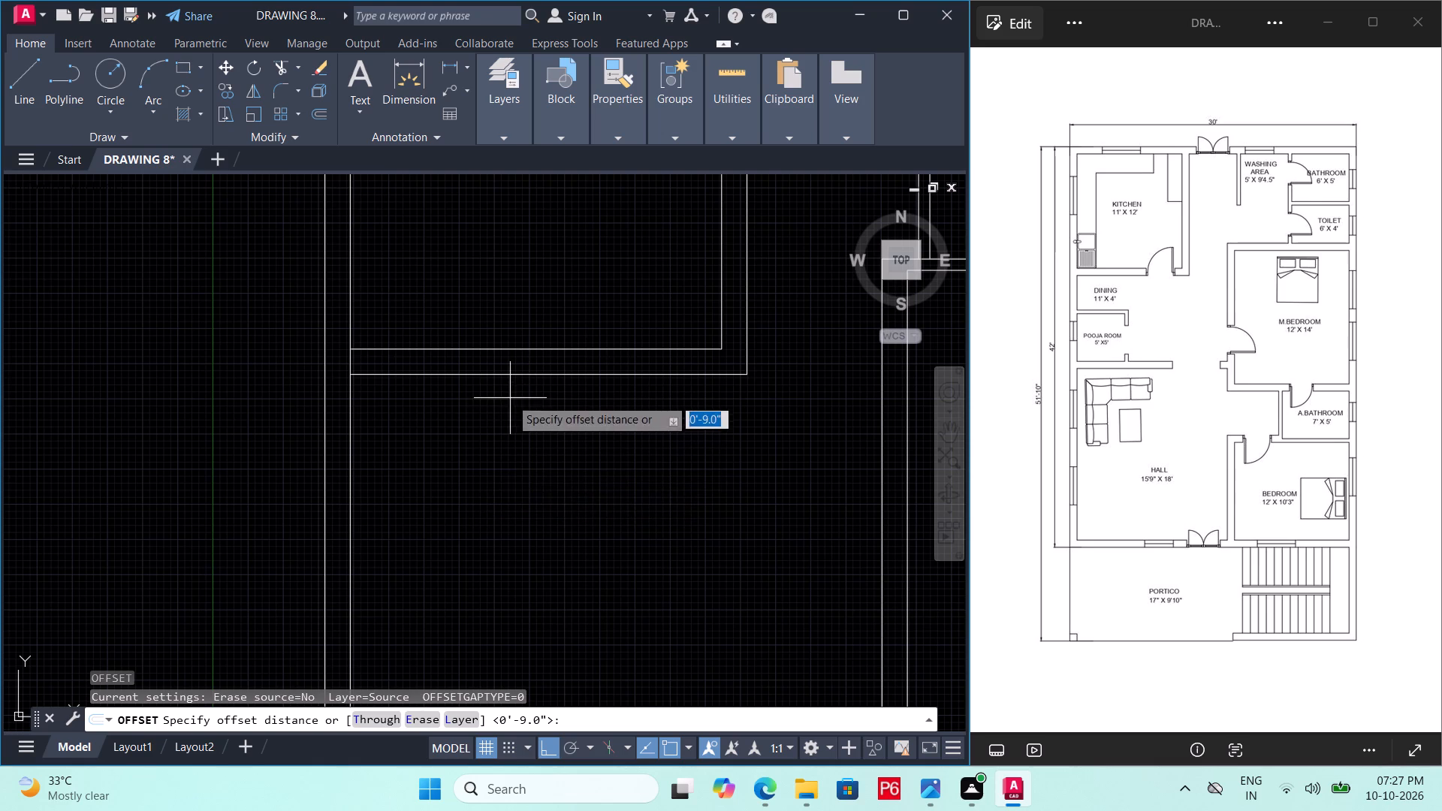
text(4')
key(Return)
click(517, 507)
key(space)
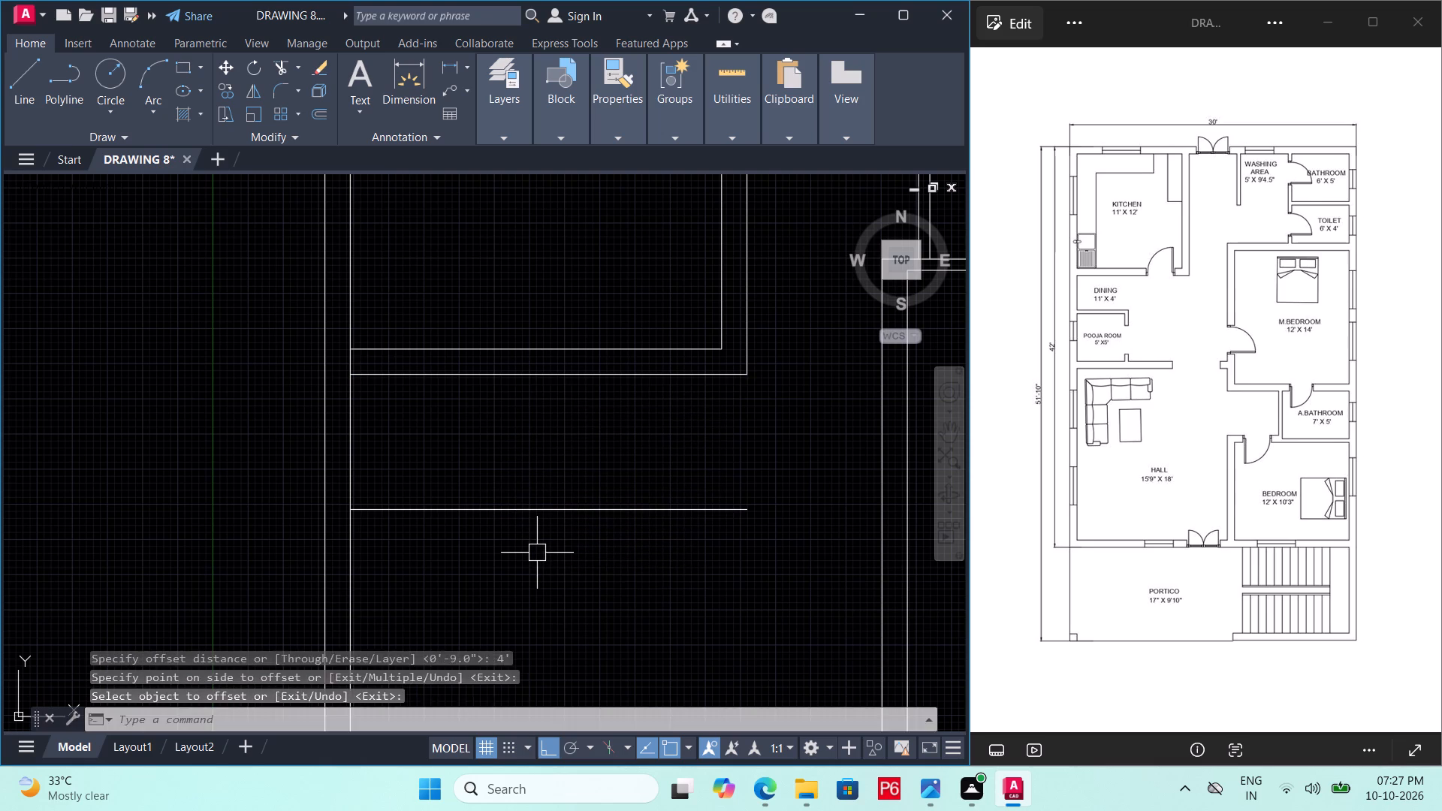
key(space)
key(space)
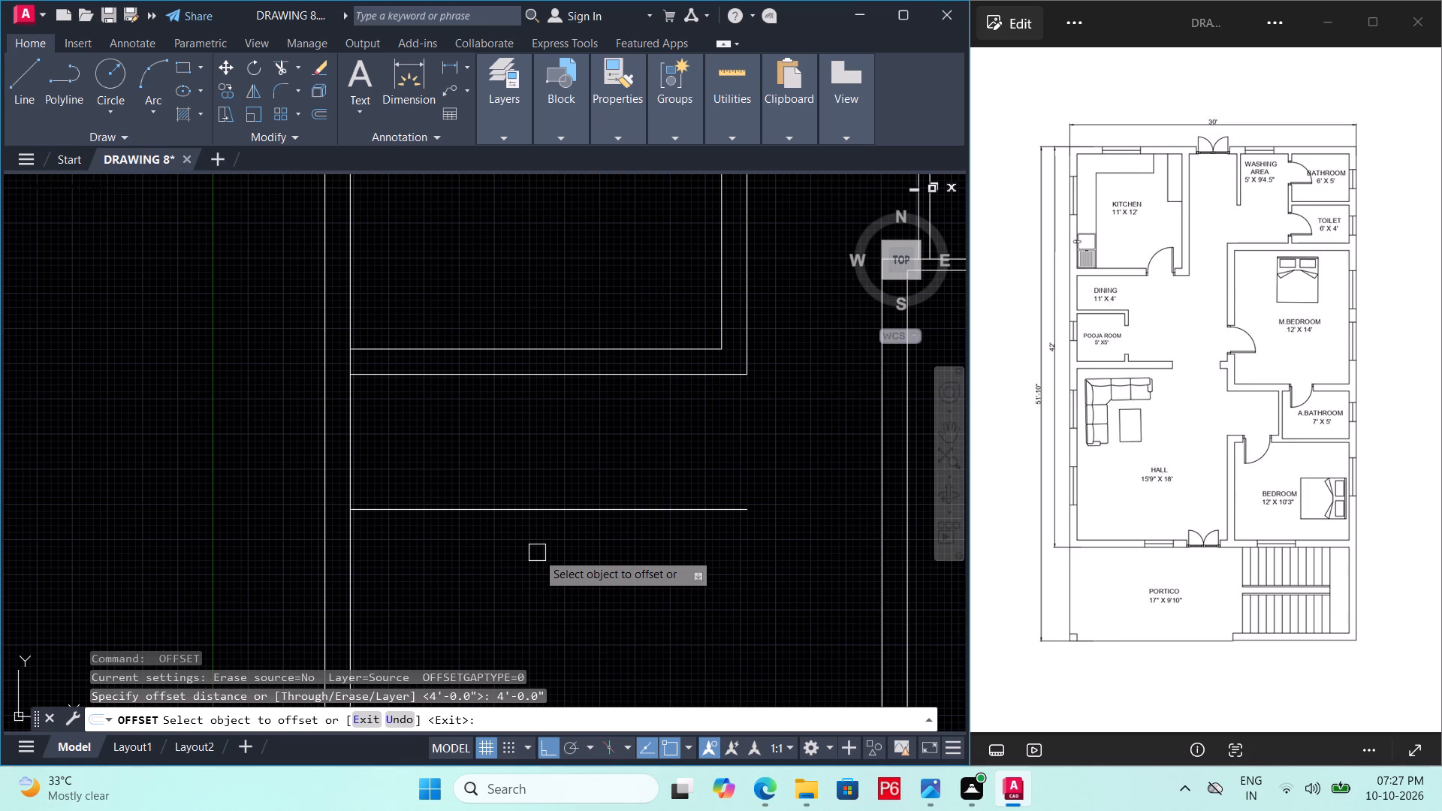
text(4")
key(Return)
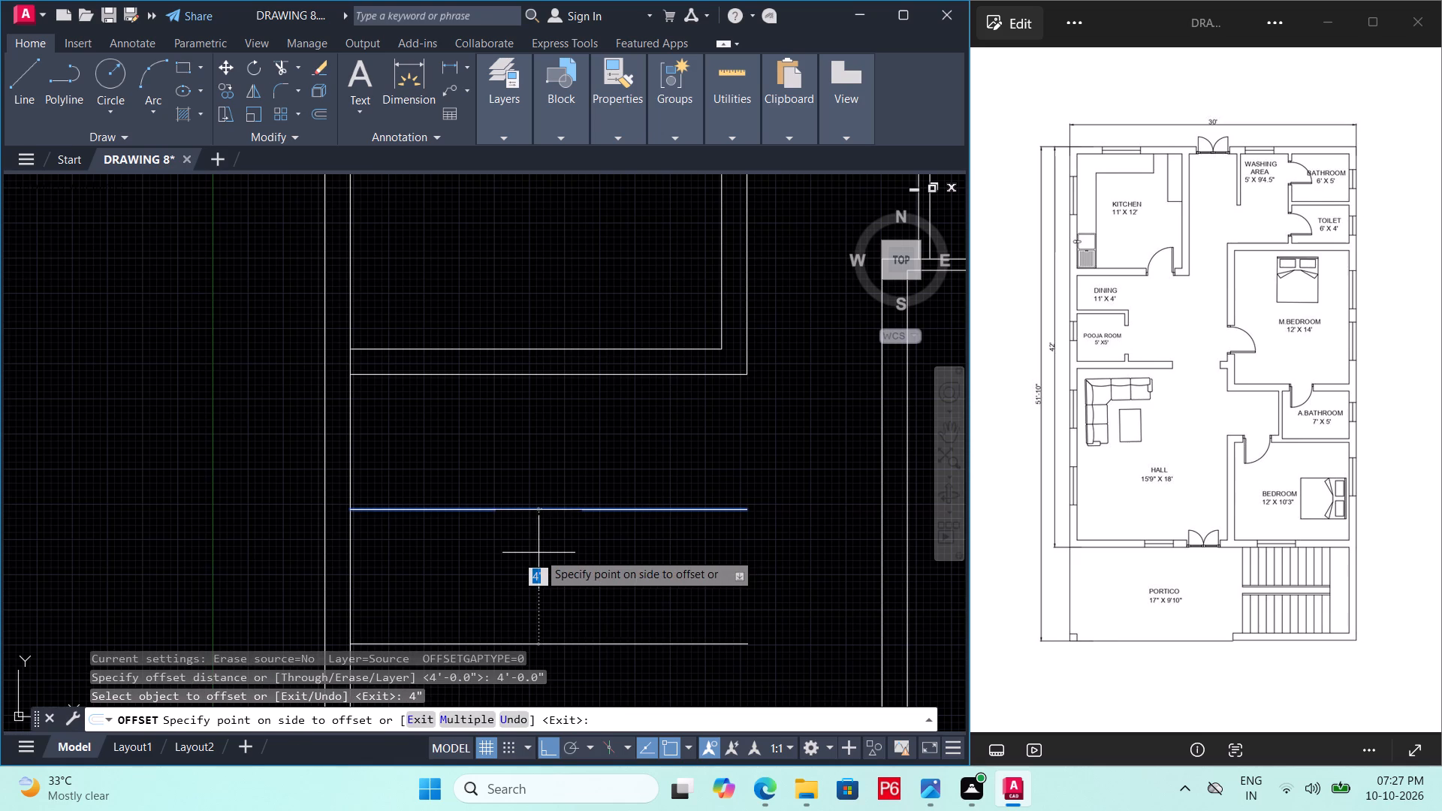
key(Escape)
Offset the dining area's lower line 4" downward to form the partition above the pooja room, and save.
click(549, 515)
key(o)
key(Return)
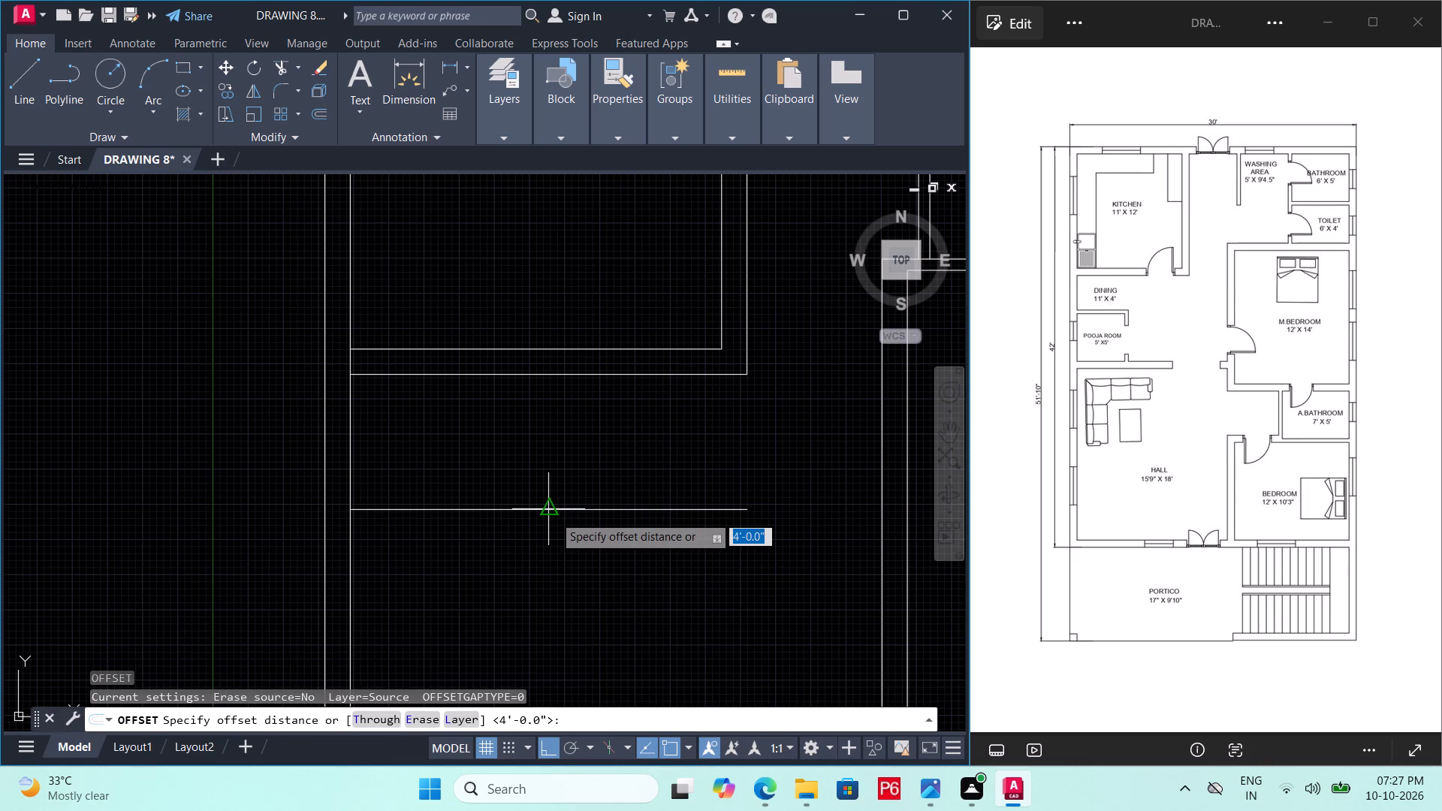
text(4")
key(Return)
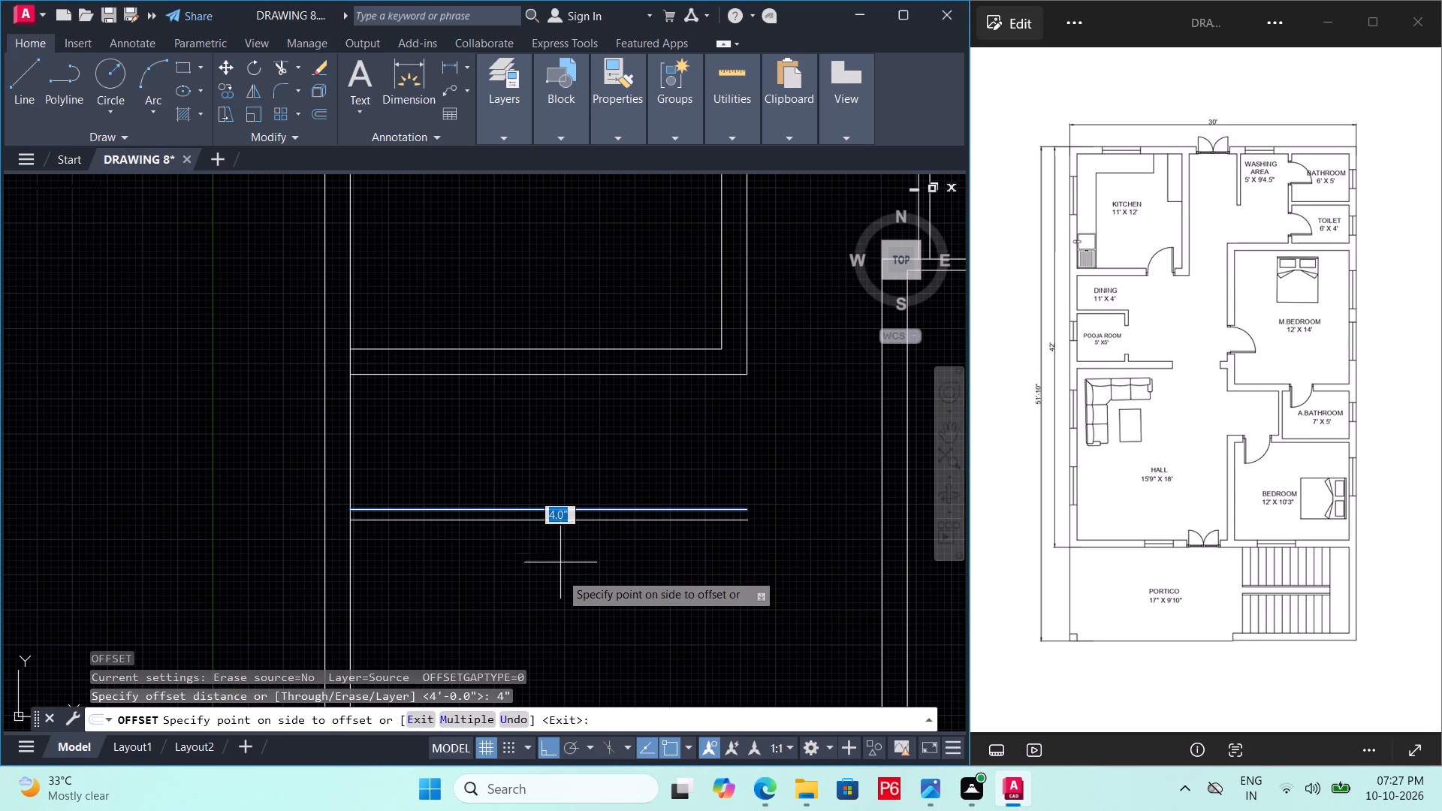
click(563, 592)
middle_drag(560, 546, 558, 428)
key(Escape)
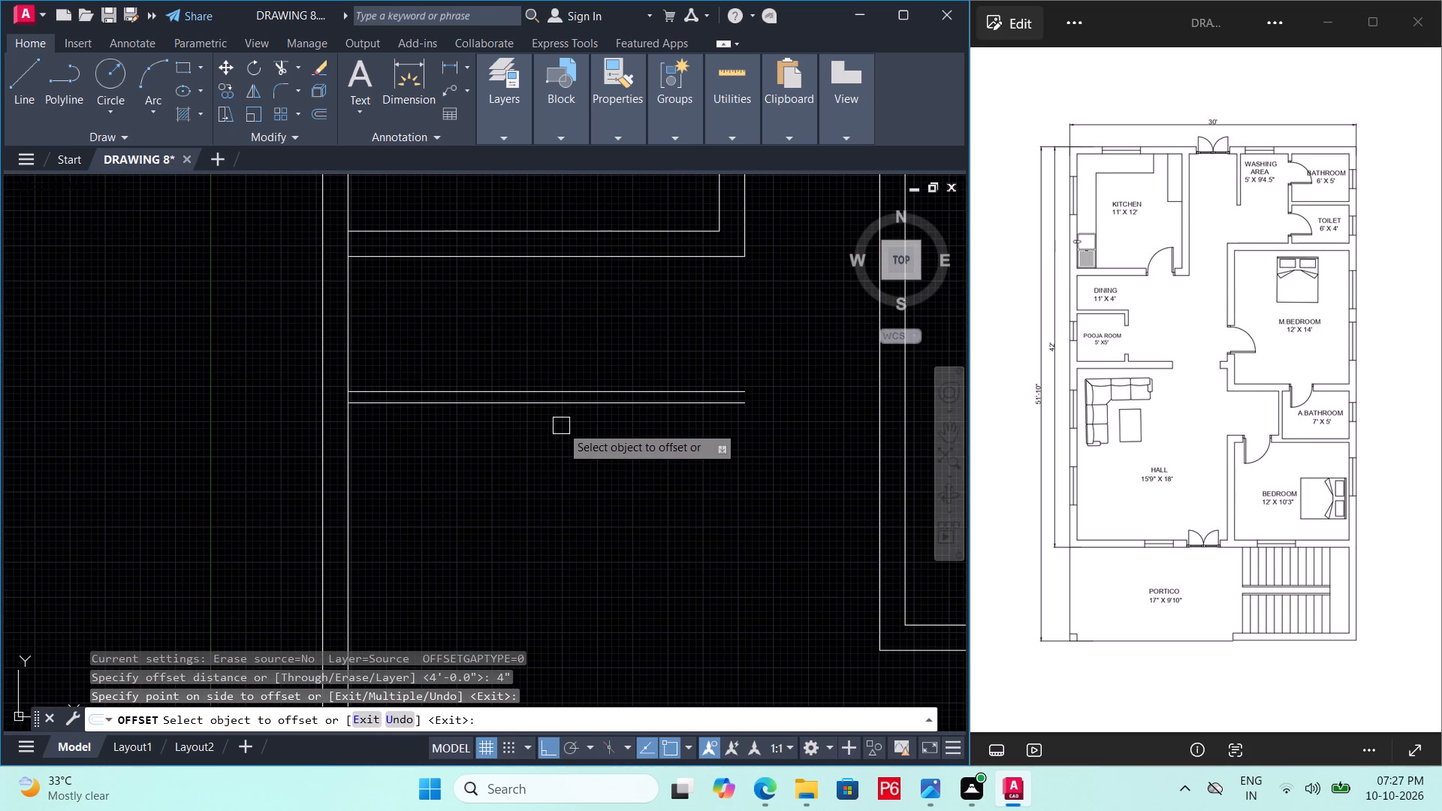
key(ctrl+s)
key(ctrl+s)
key(ctrl+s)
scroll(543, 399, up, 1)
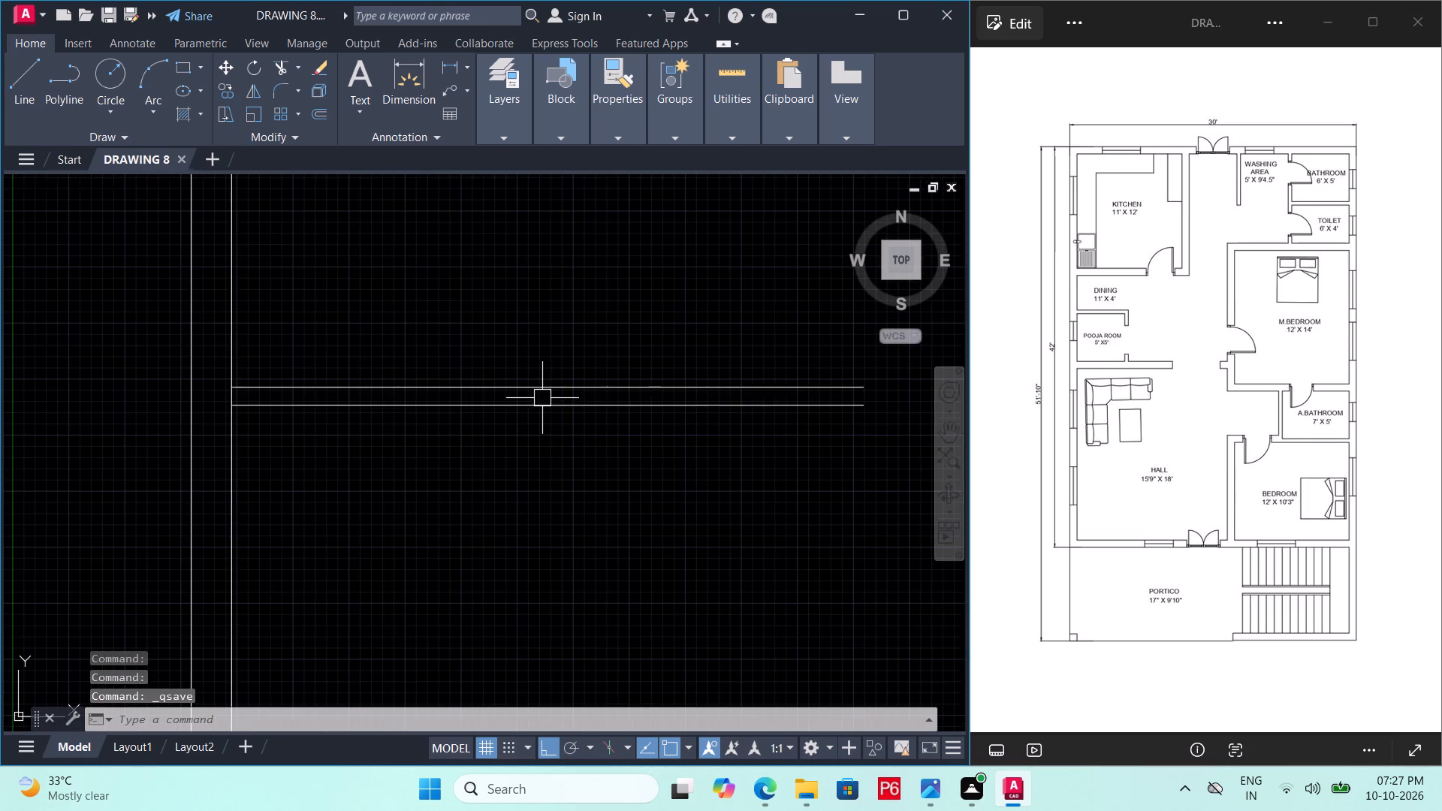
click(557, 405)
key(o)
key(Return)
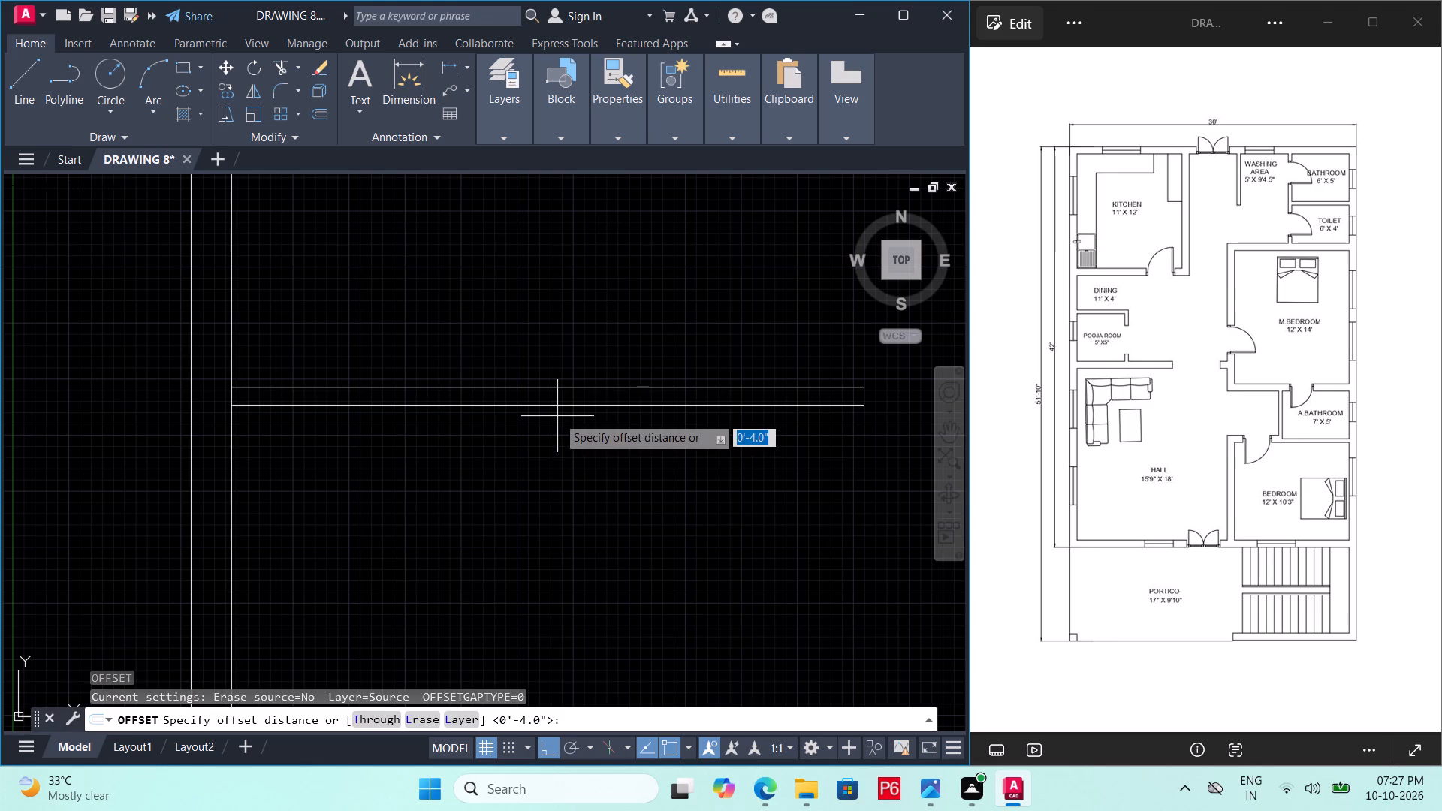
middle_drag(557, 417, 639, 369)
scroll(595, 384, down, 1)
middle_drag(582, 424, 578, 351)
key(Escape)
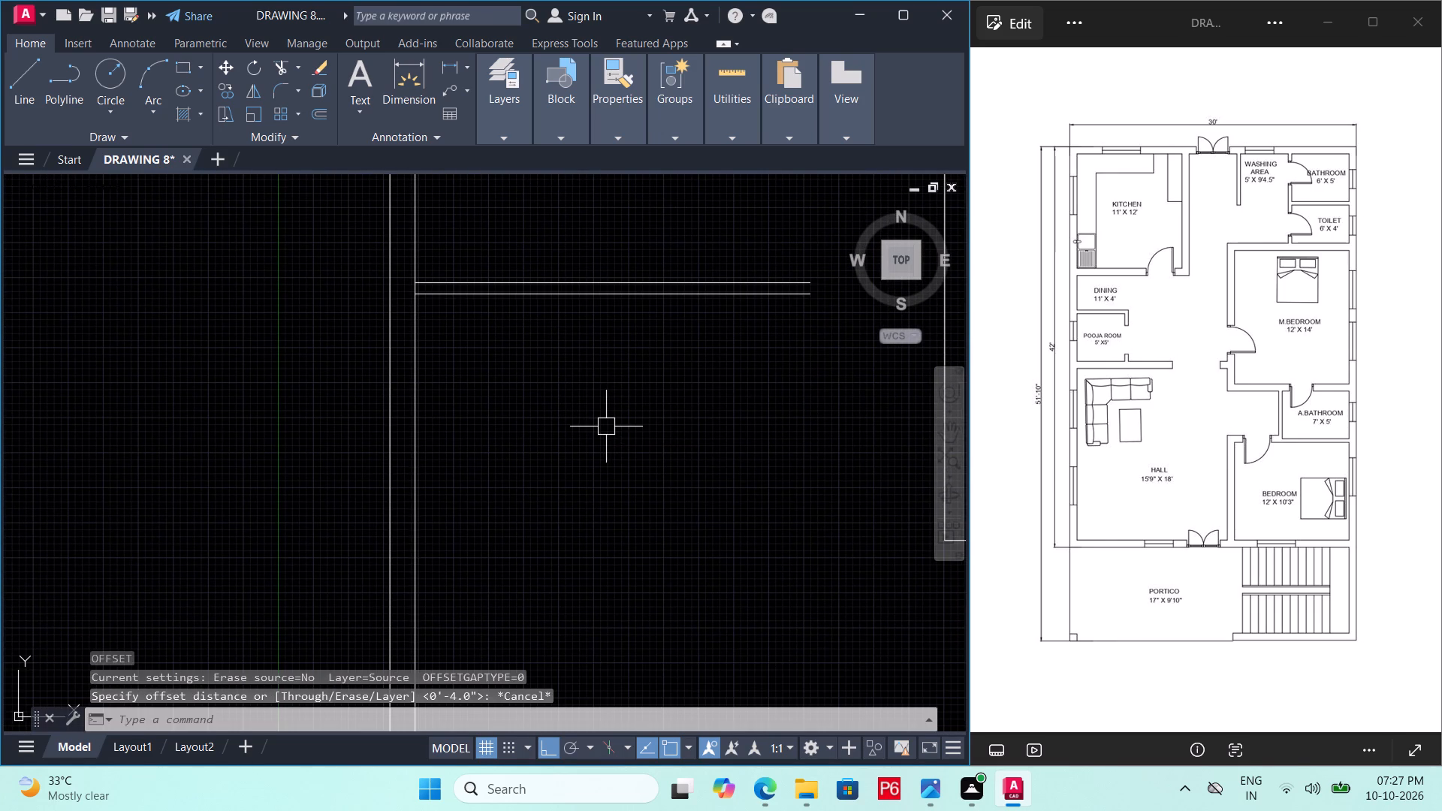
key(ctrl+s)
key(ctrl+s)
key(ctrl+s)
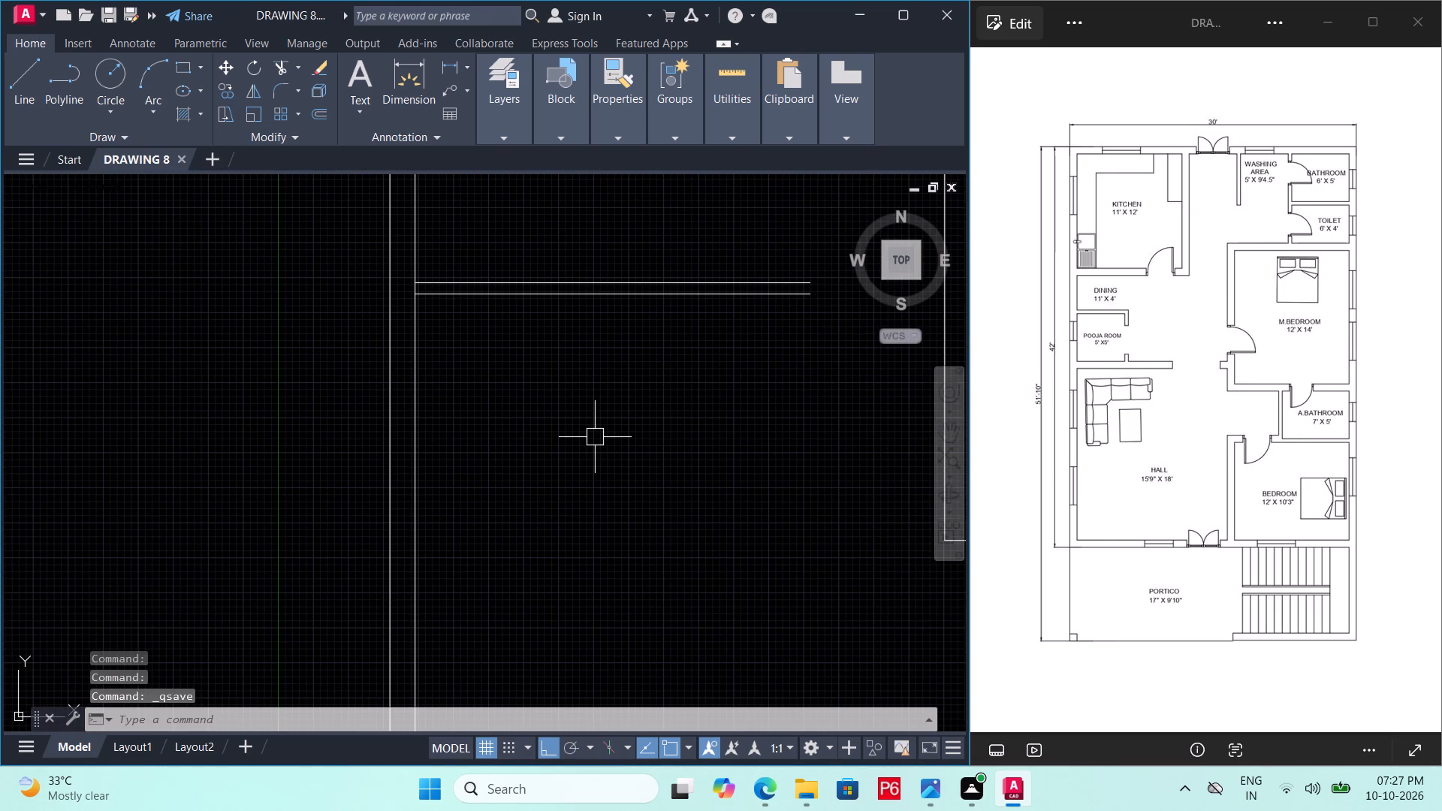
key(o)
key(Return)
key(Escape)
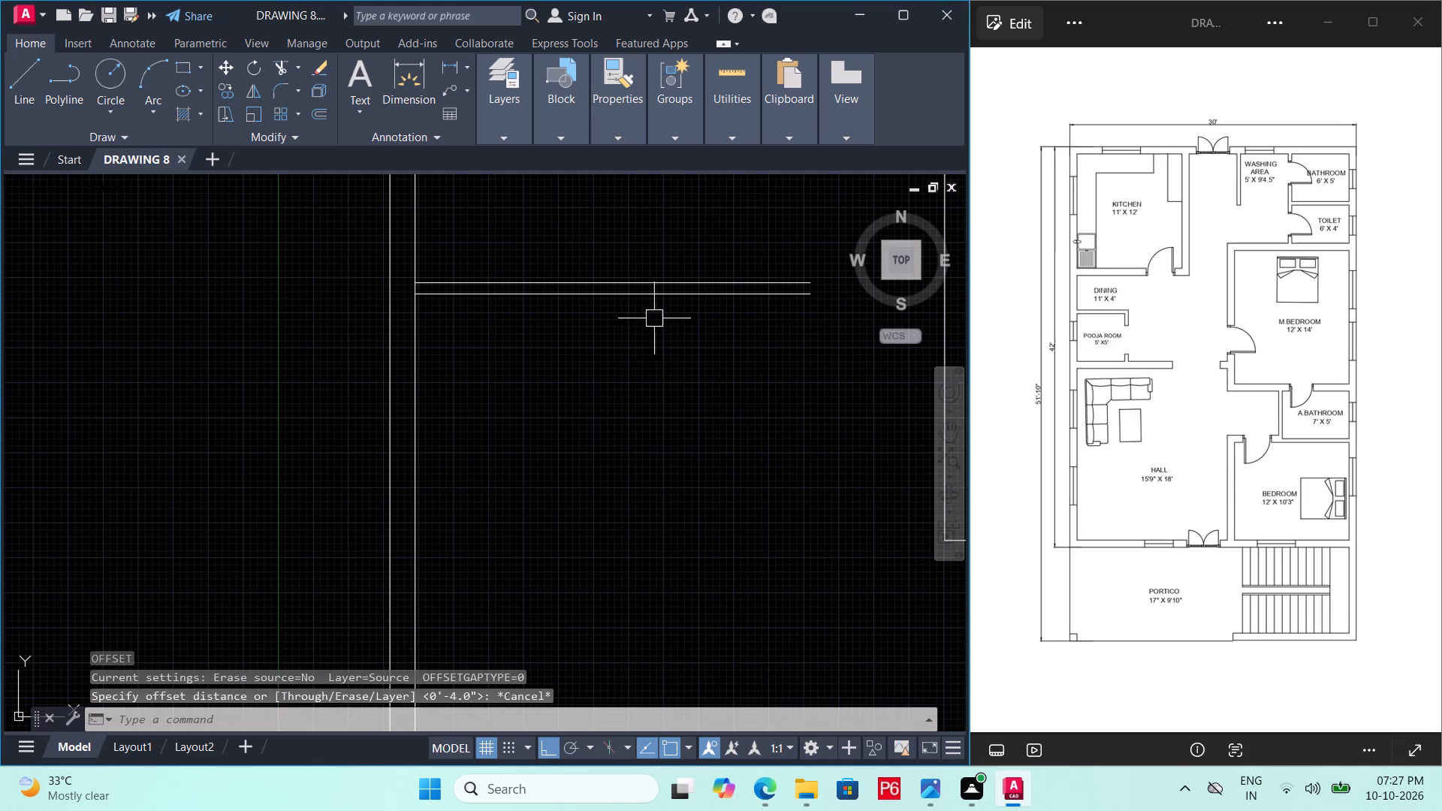
Offset the lower line of the dining partition 5' downward to mark the pooja room's depth, and save.
click(661, 302)
key(o)
key(Return)
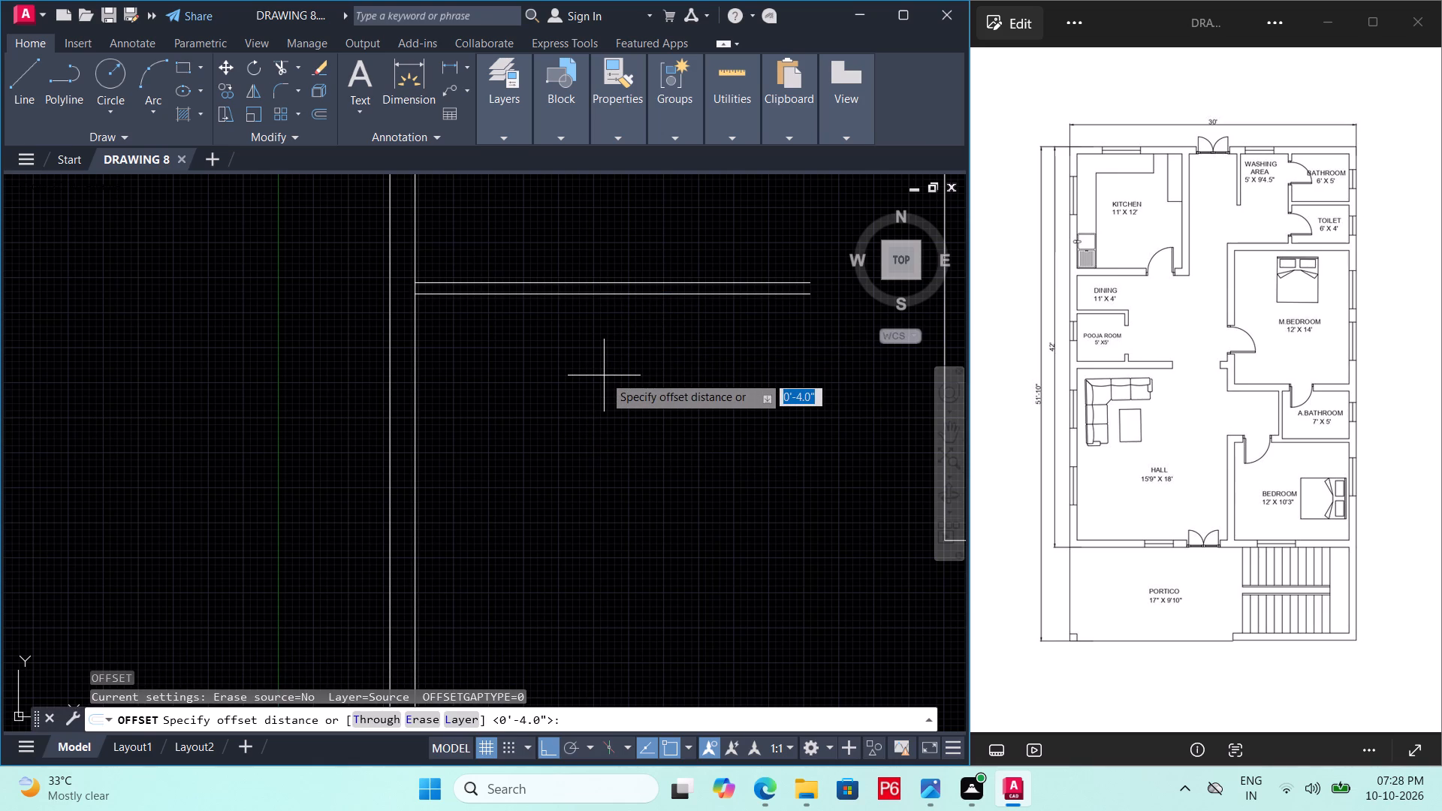
text(5')
key(Return)
click(603, 396)
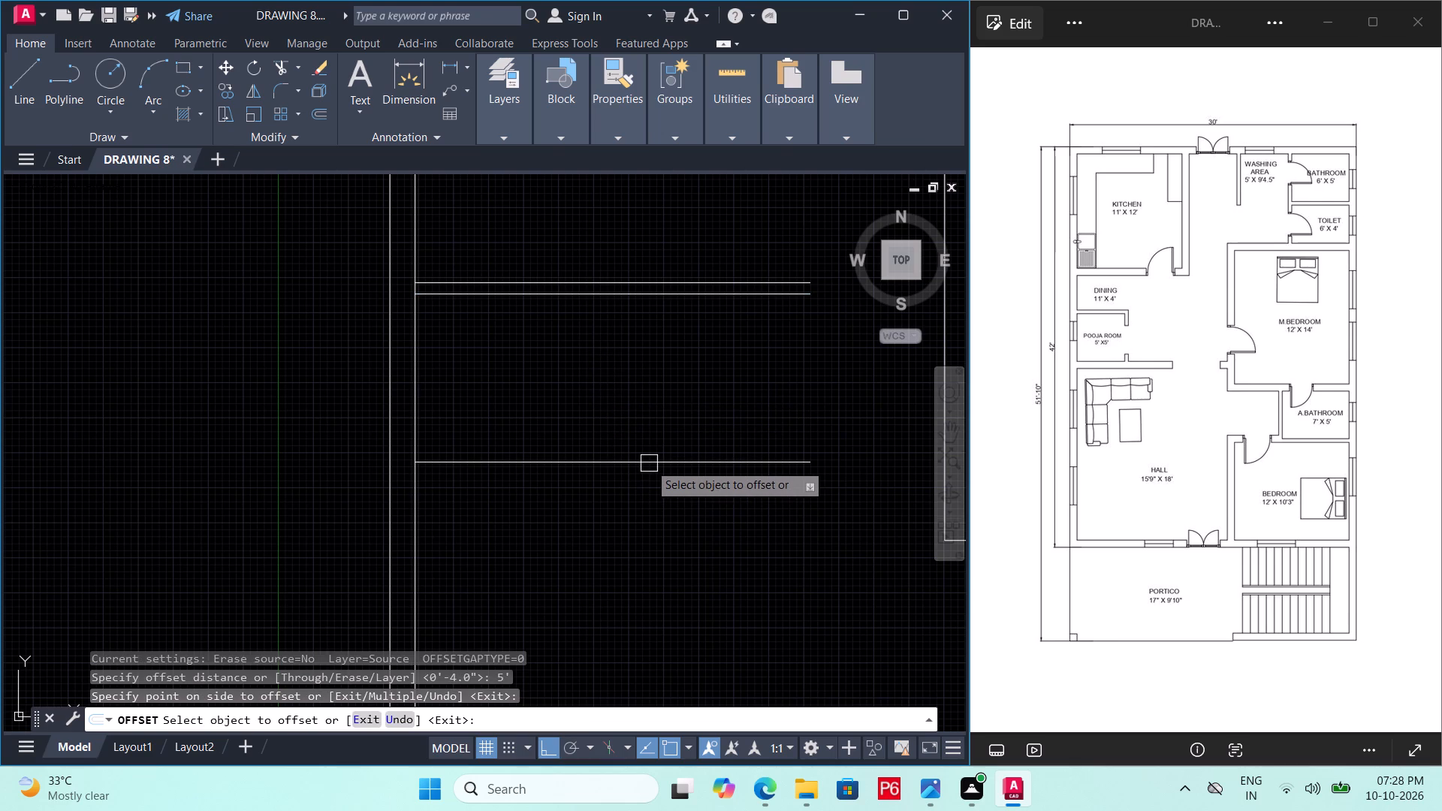
key(ctrl+s)
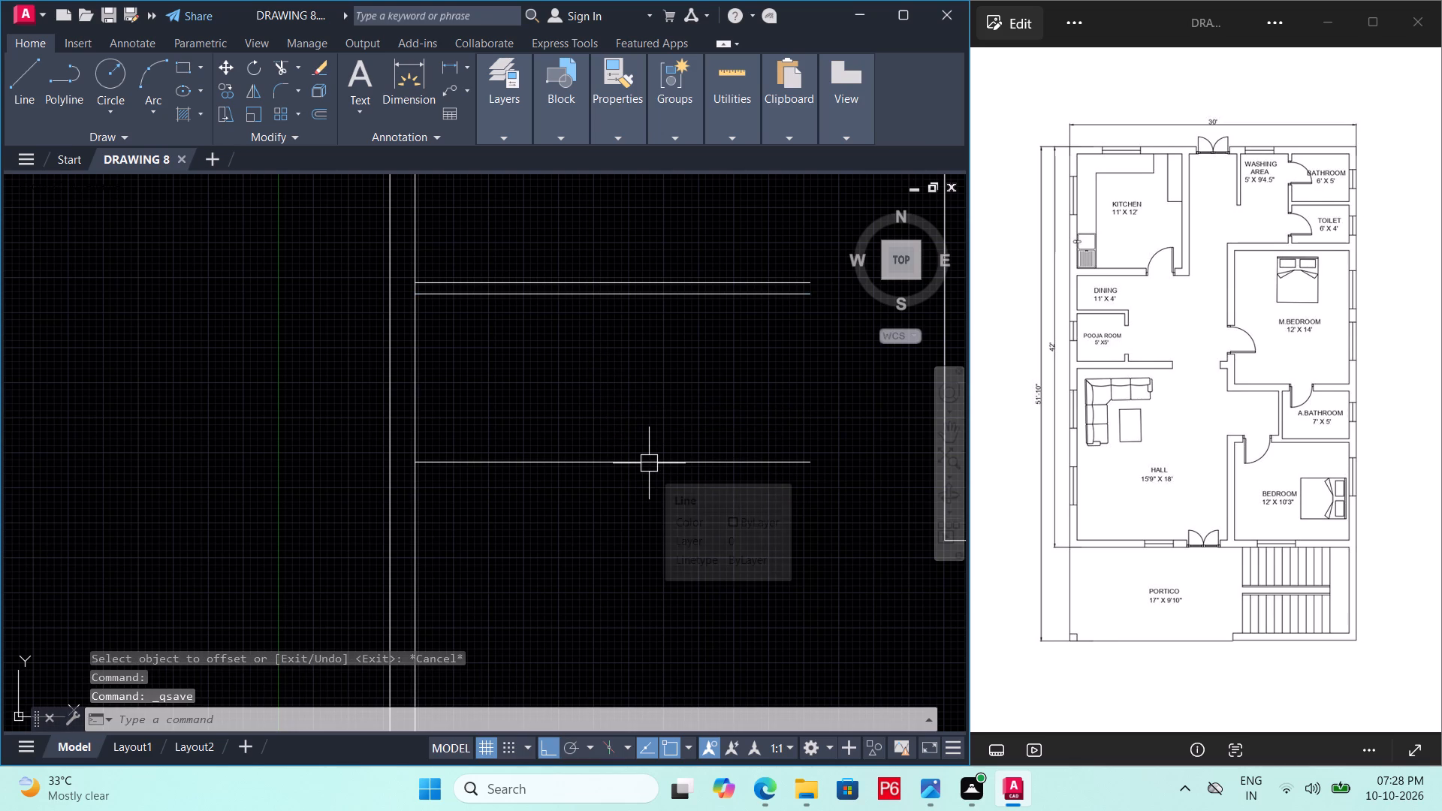
Offset the pooja room's lower line 9" downward to form the wall between pooja room and hall, and save.
key(o)
key(Return)
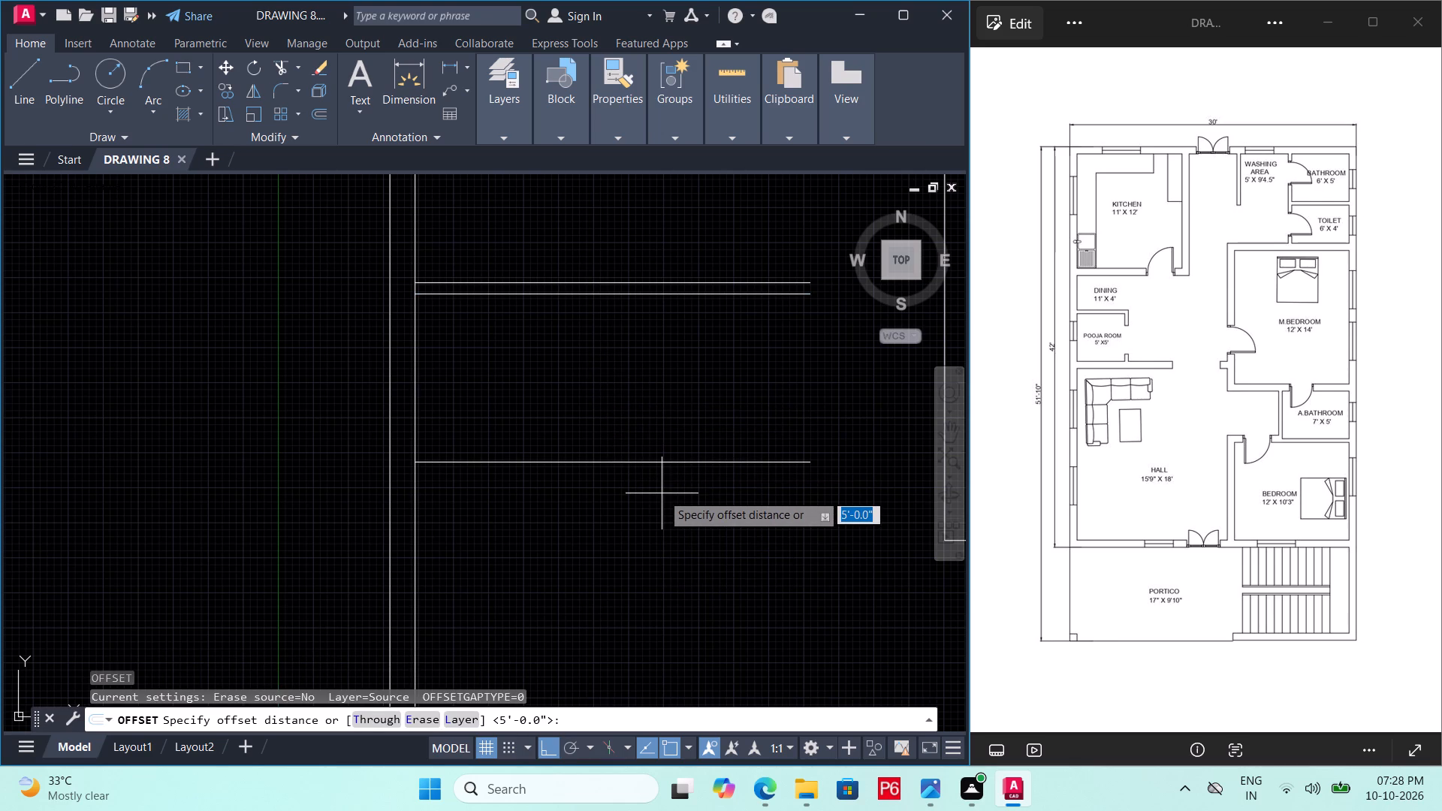
scroll(548, 502, down, 1)
middle_drag(547, 502, 520, 498)
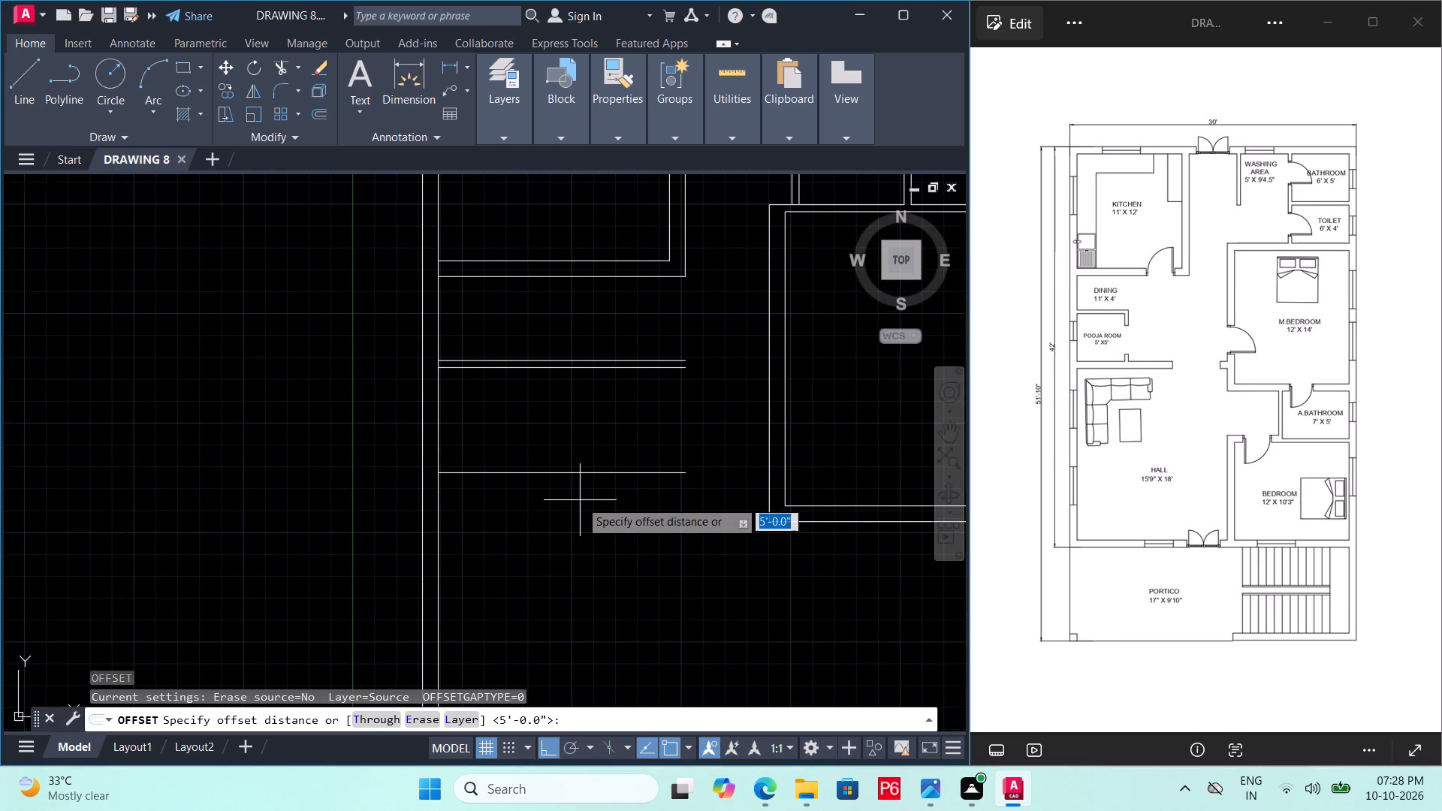
text(9")
key(Return)
drag(620, 478, 611, 502)
click(595, 599)
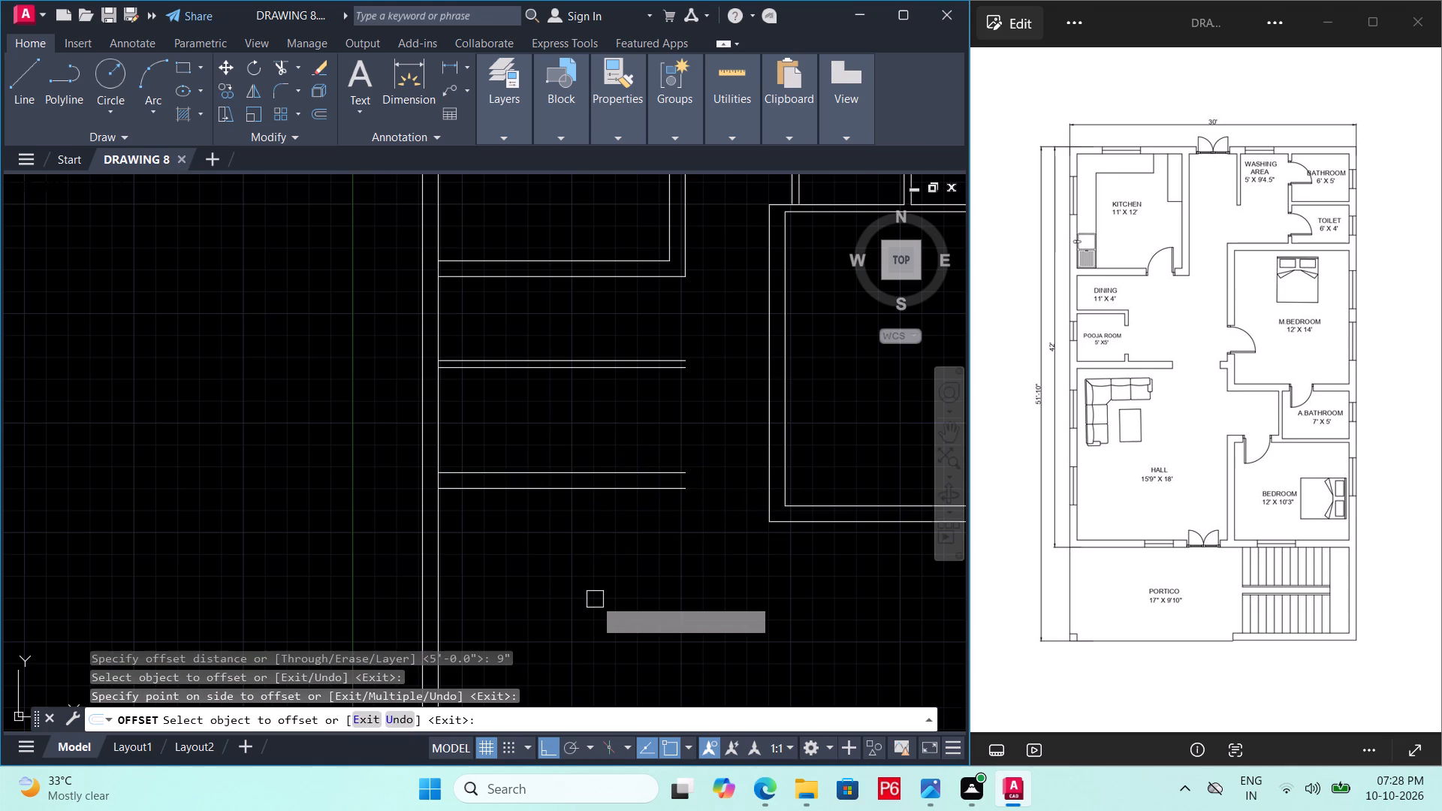
key(ctrl+s)
key(ctrl+s)
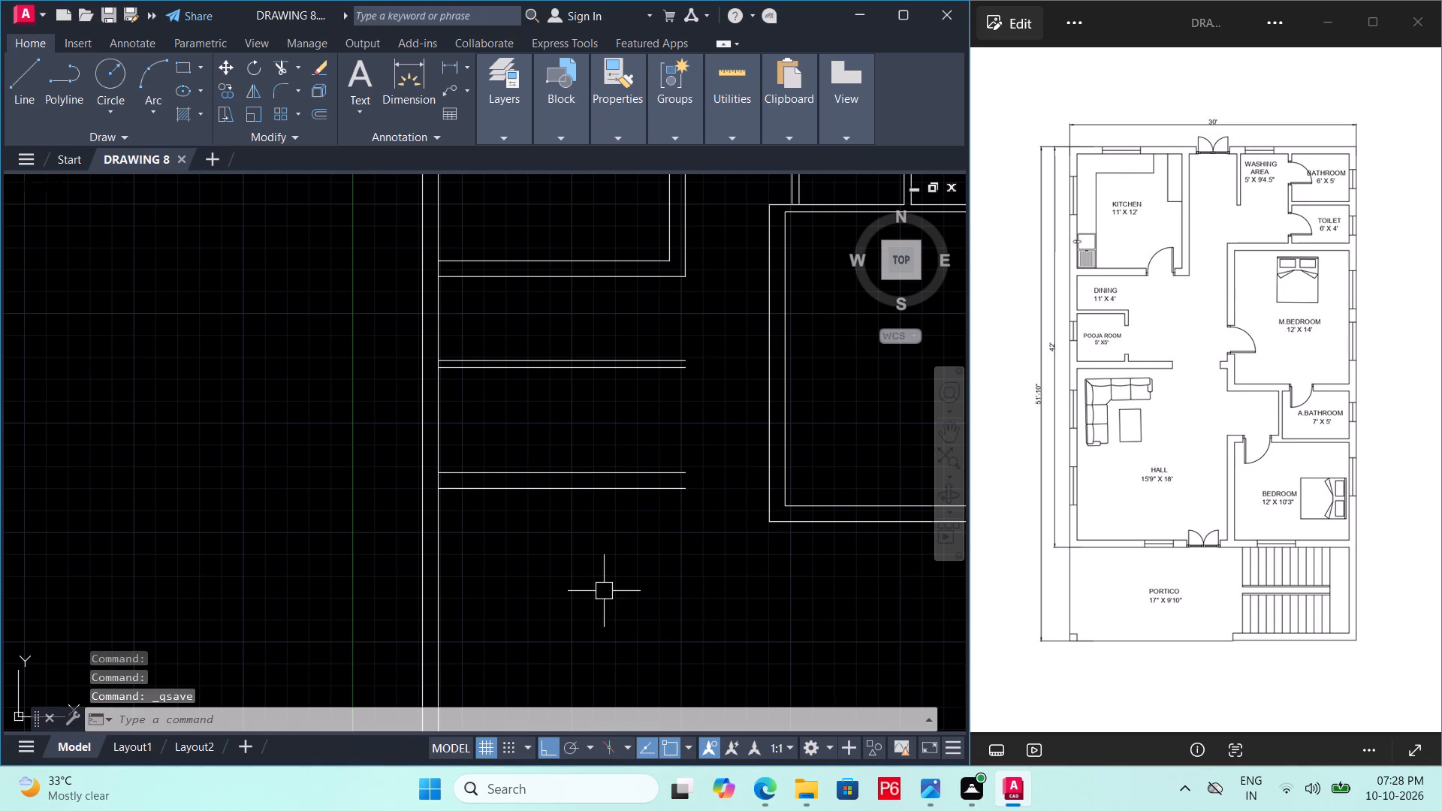
key(ctrl+s)
Offset the lower line of the wall between pooja room and hall 18' downward for the hall's length, and save.
middle_drag(603, 534, 603, 390)
middle_drag(612, 494, 600, 402)
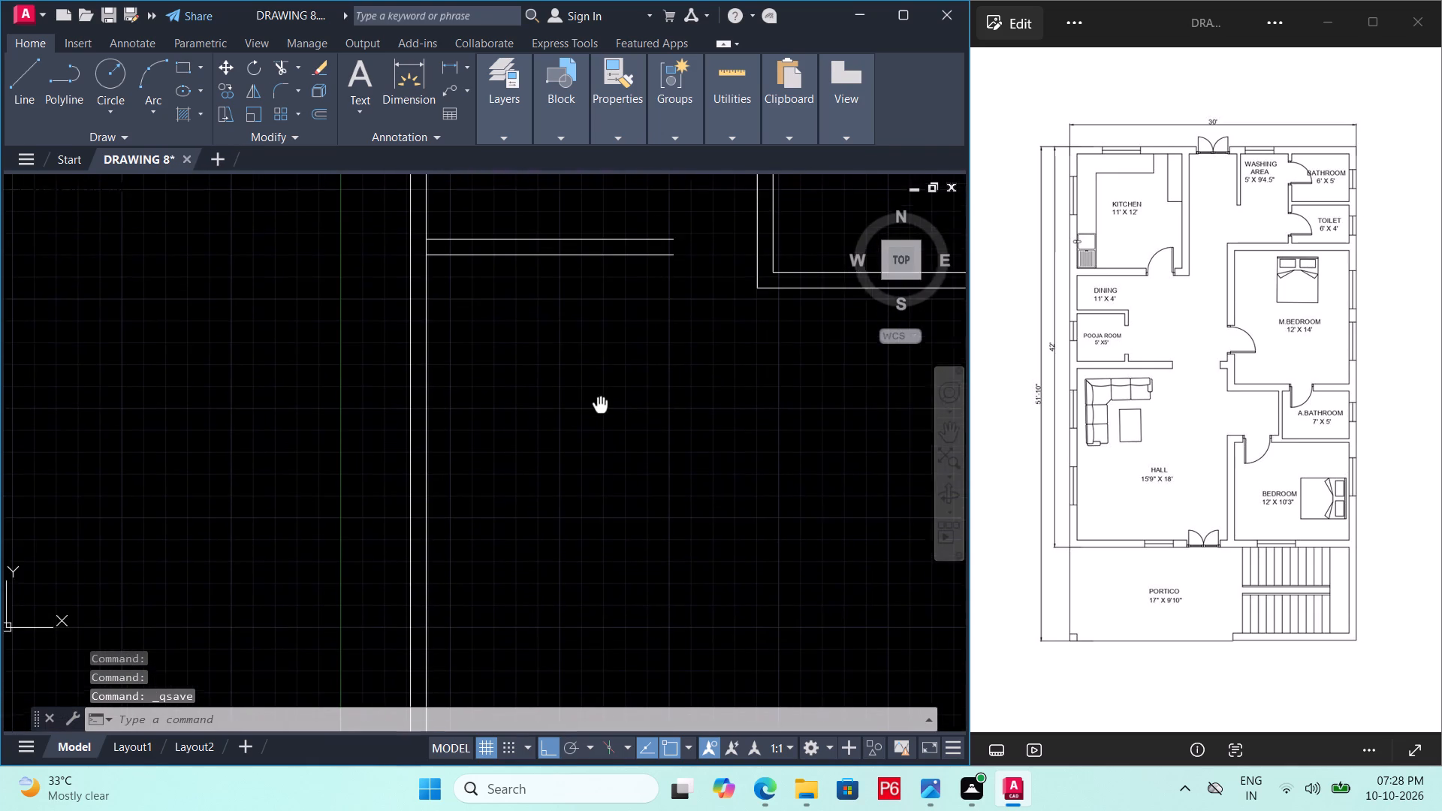
middle_drag(600, 402, 599, 396)
key(o)
key(Return)
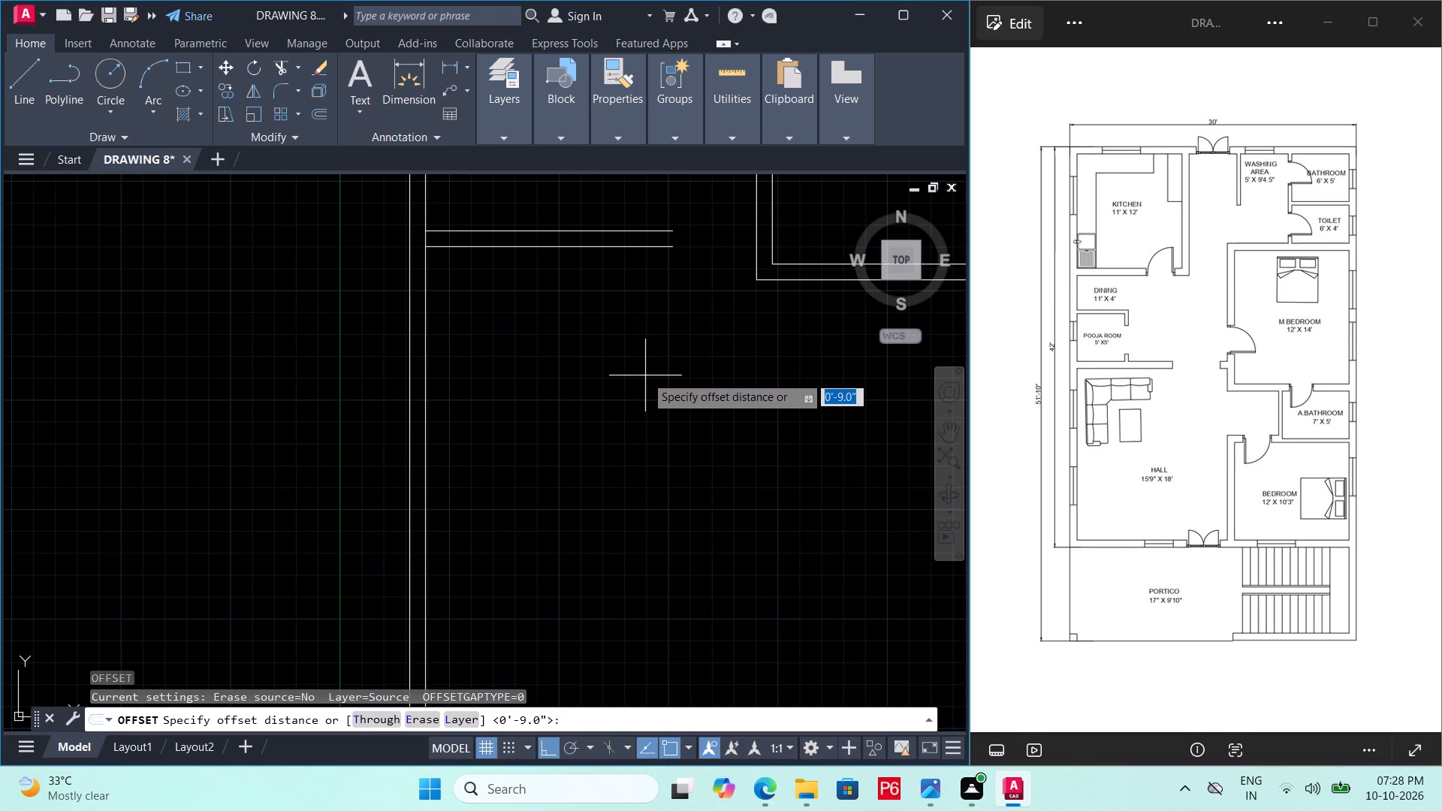
text(18')
key(Return)
click(621, 252)
click(638, 484)
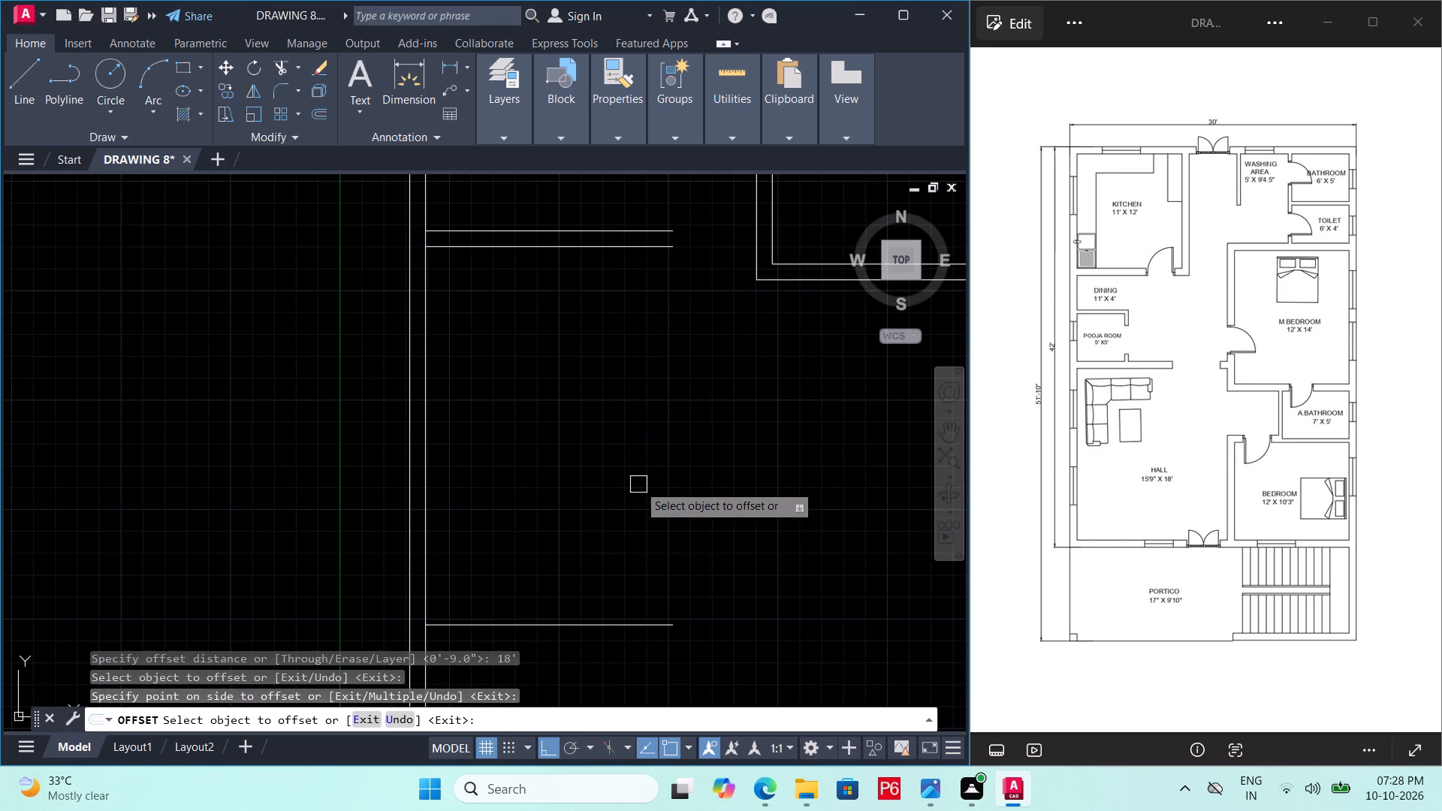
middle_drag(606, 464, 547, 354)
scroll(602, 457, down, 1)
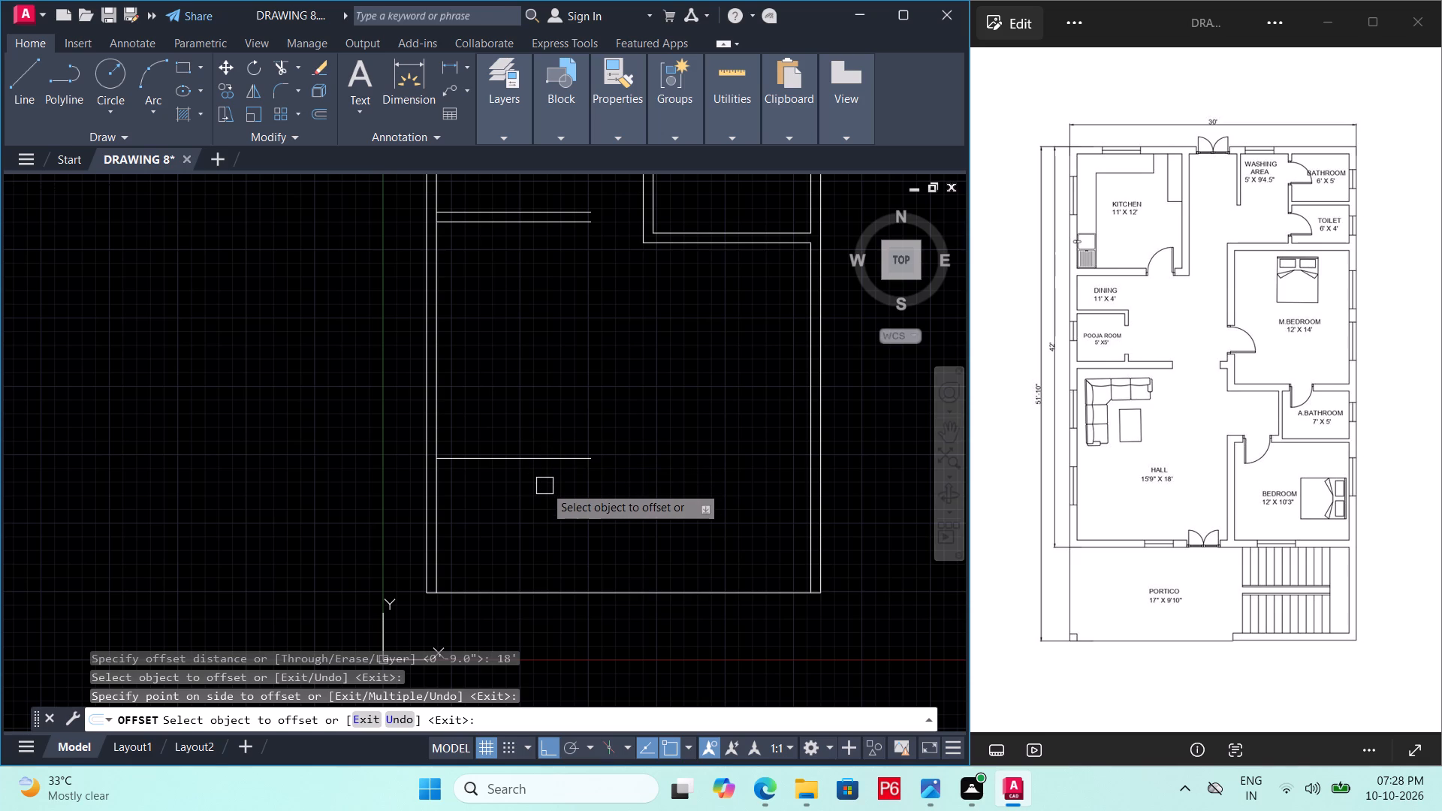
scroll(545, 486, up, 1)
key(v)
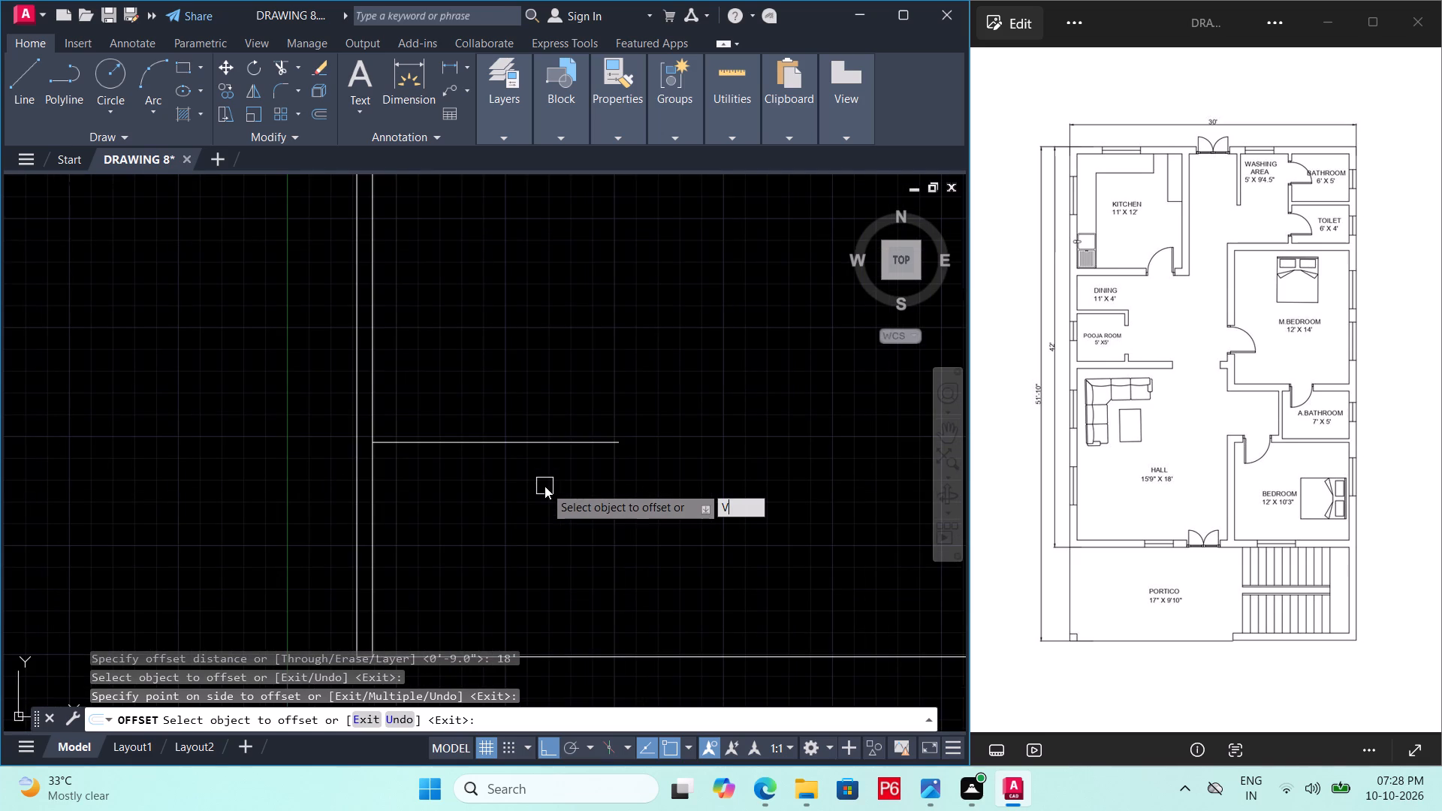
key(BackSpace)
key(space)
key(space)
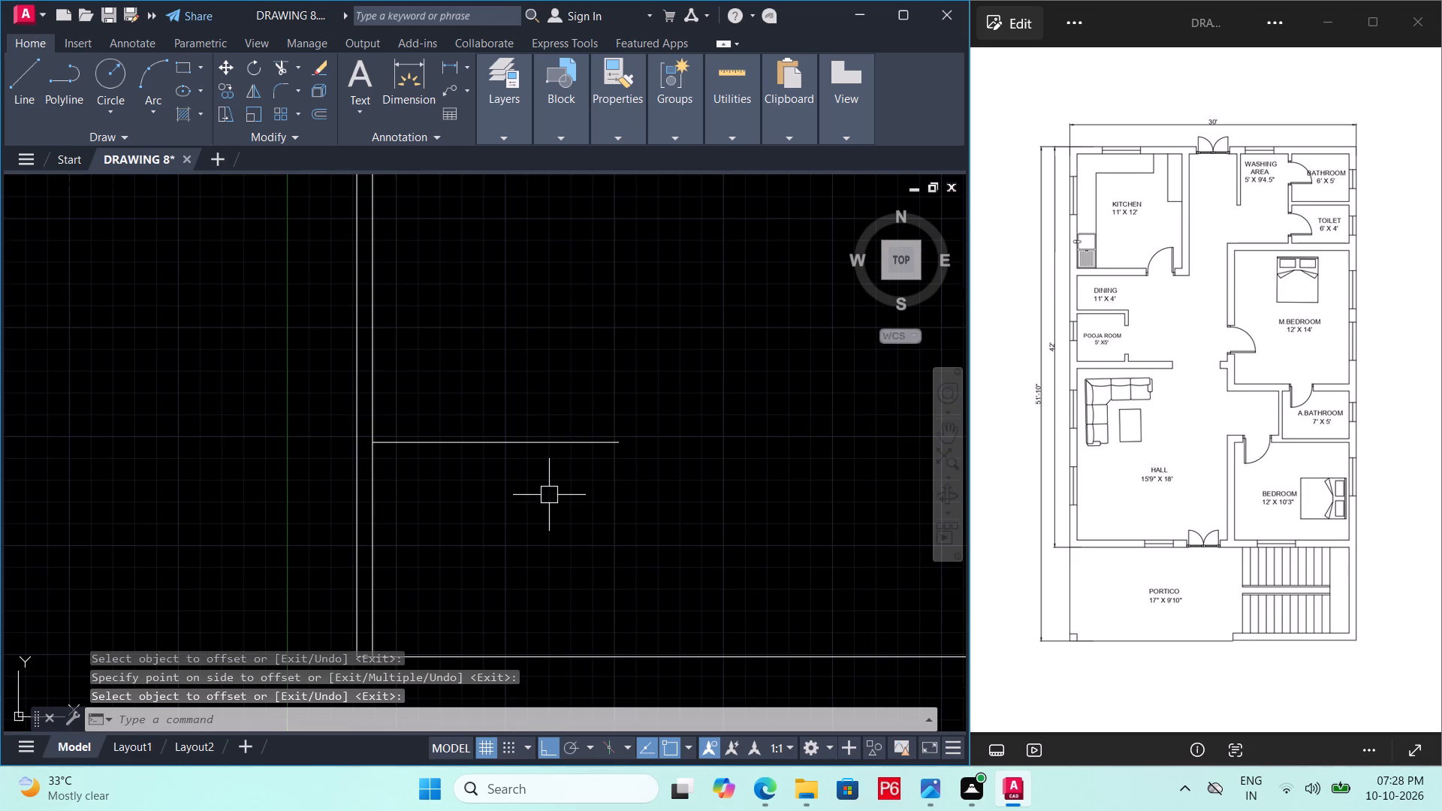
key(Escape)
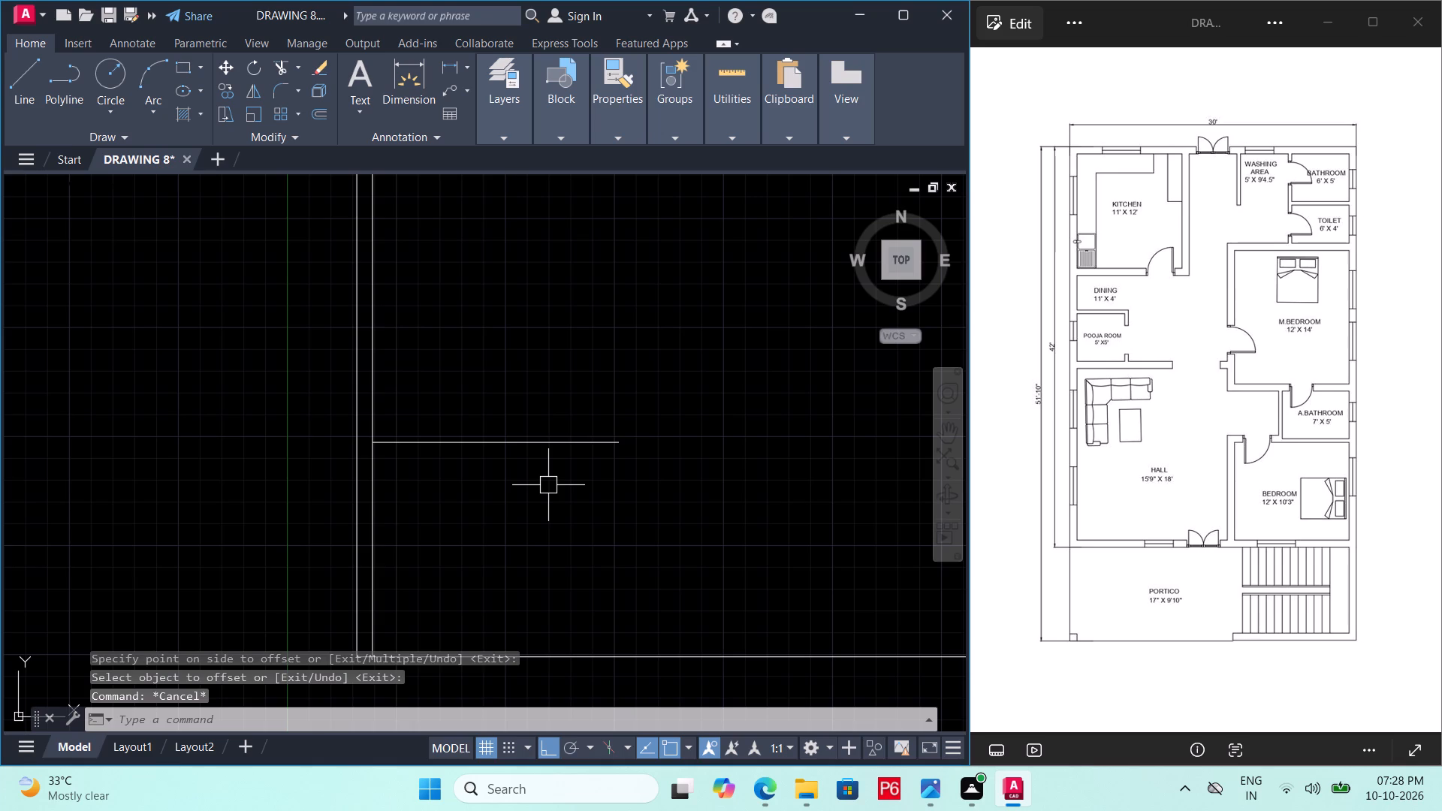
key(ctrl+s)
key(ctrl+s)
key(ctrl+s)
key(ctrl+s)
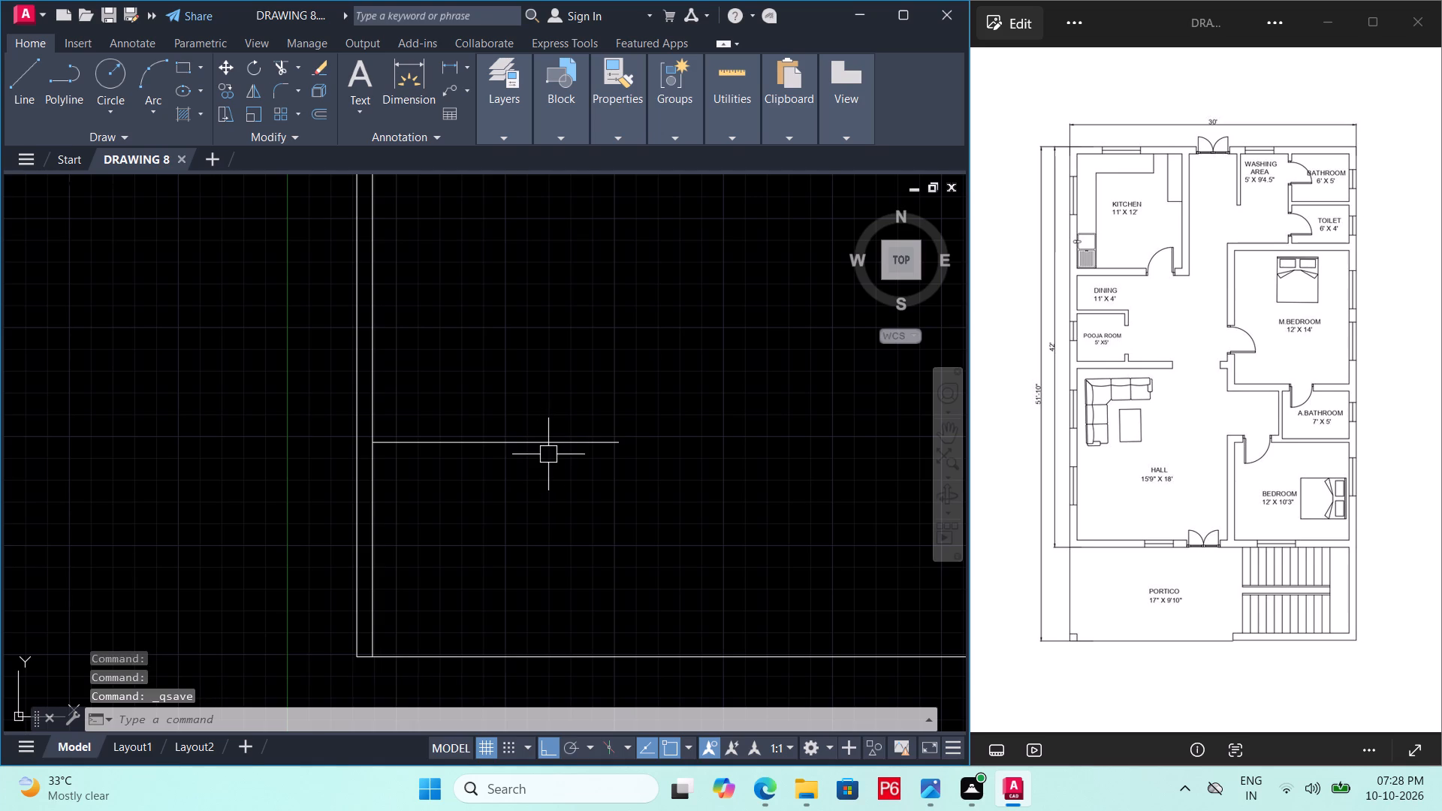
Offset the hall's lower line 9" downward to form the wall between hall and portico, and save.
key(o)
key(Return)
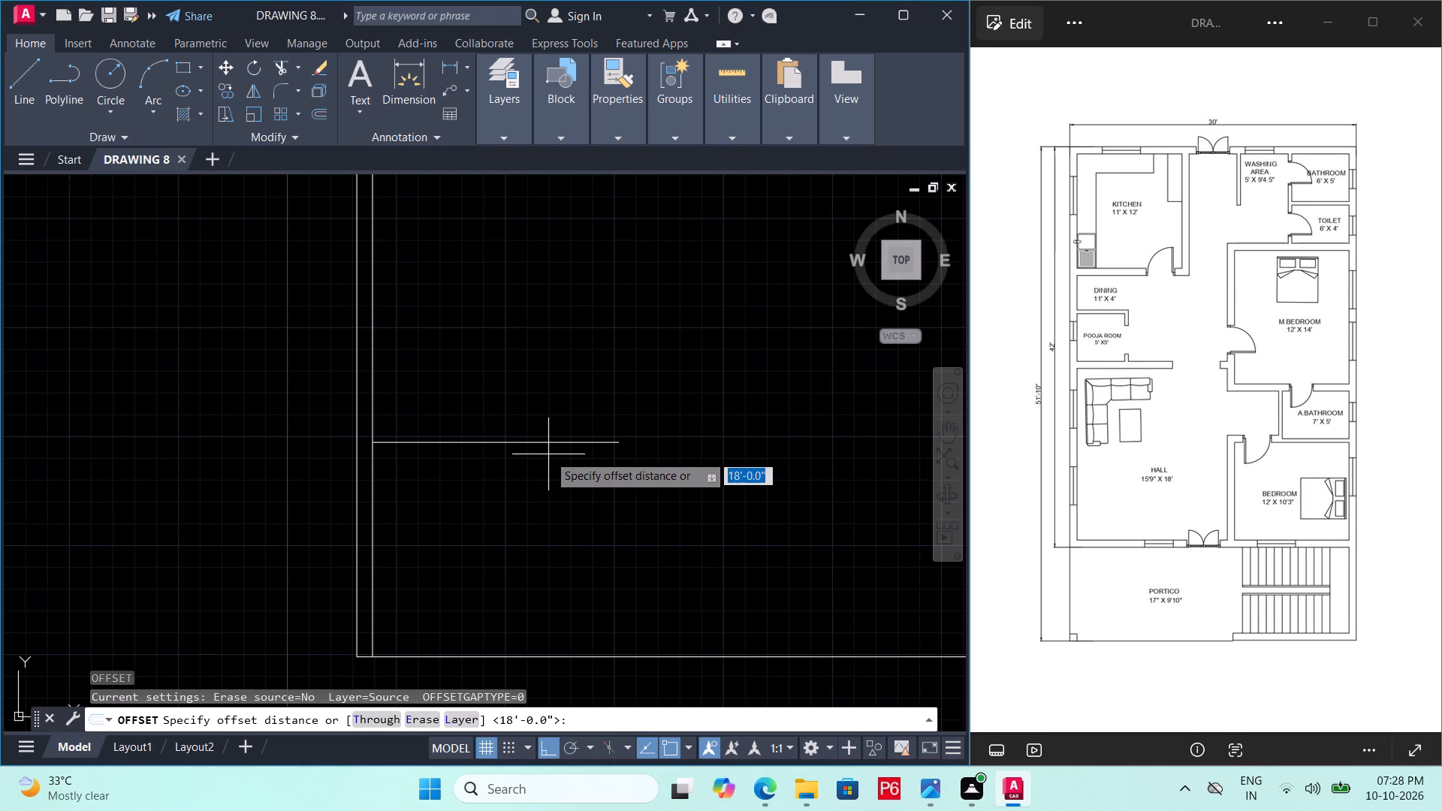
text(9")
key(Return)
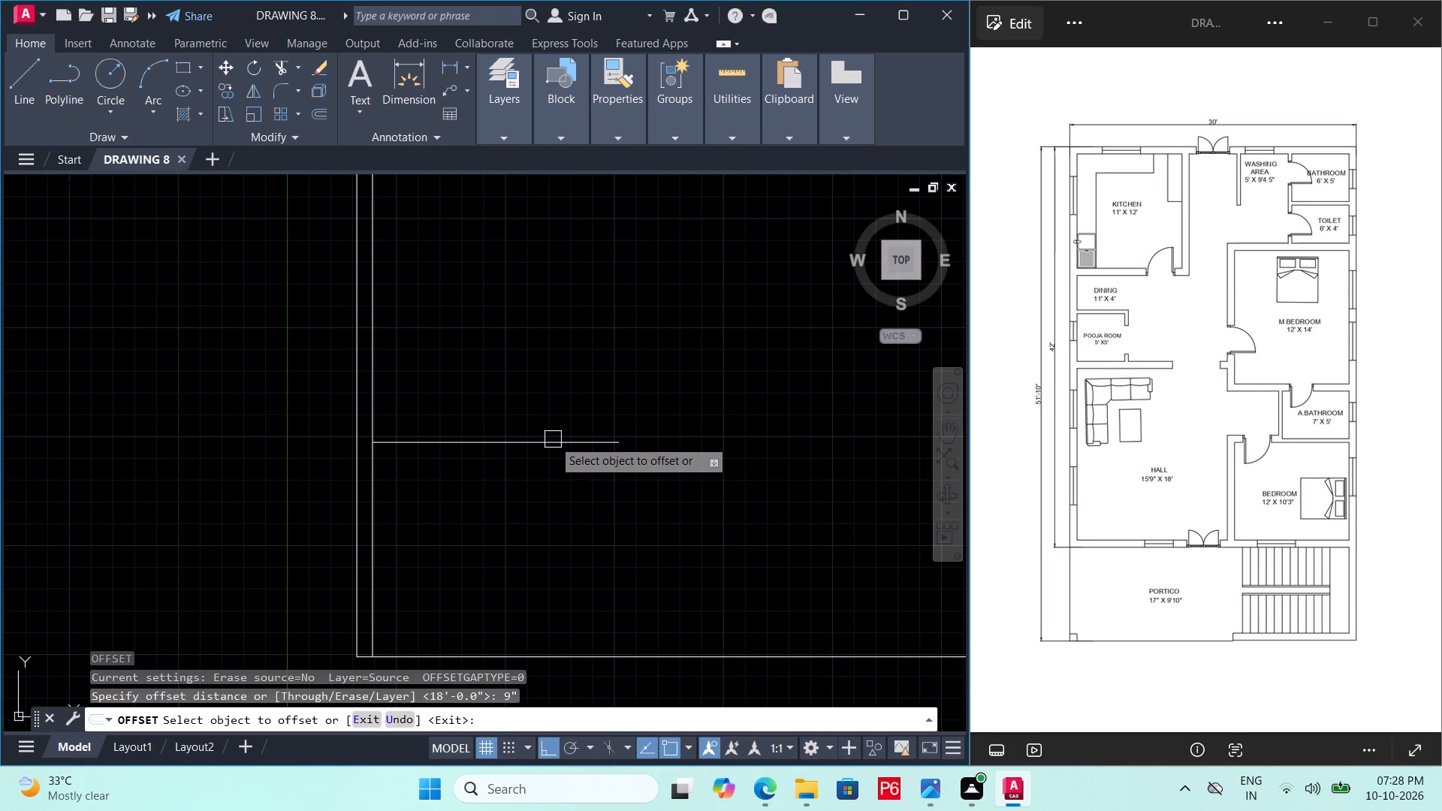
click(553, 439)
drag(553, 439, 553, 463)
click(551, 541)
key(ctrl+s)
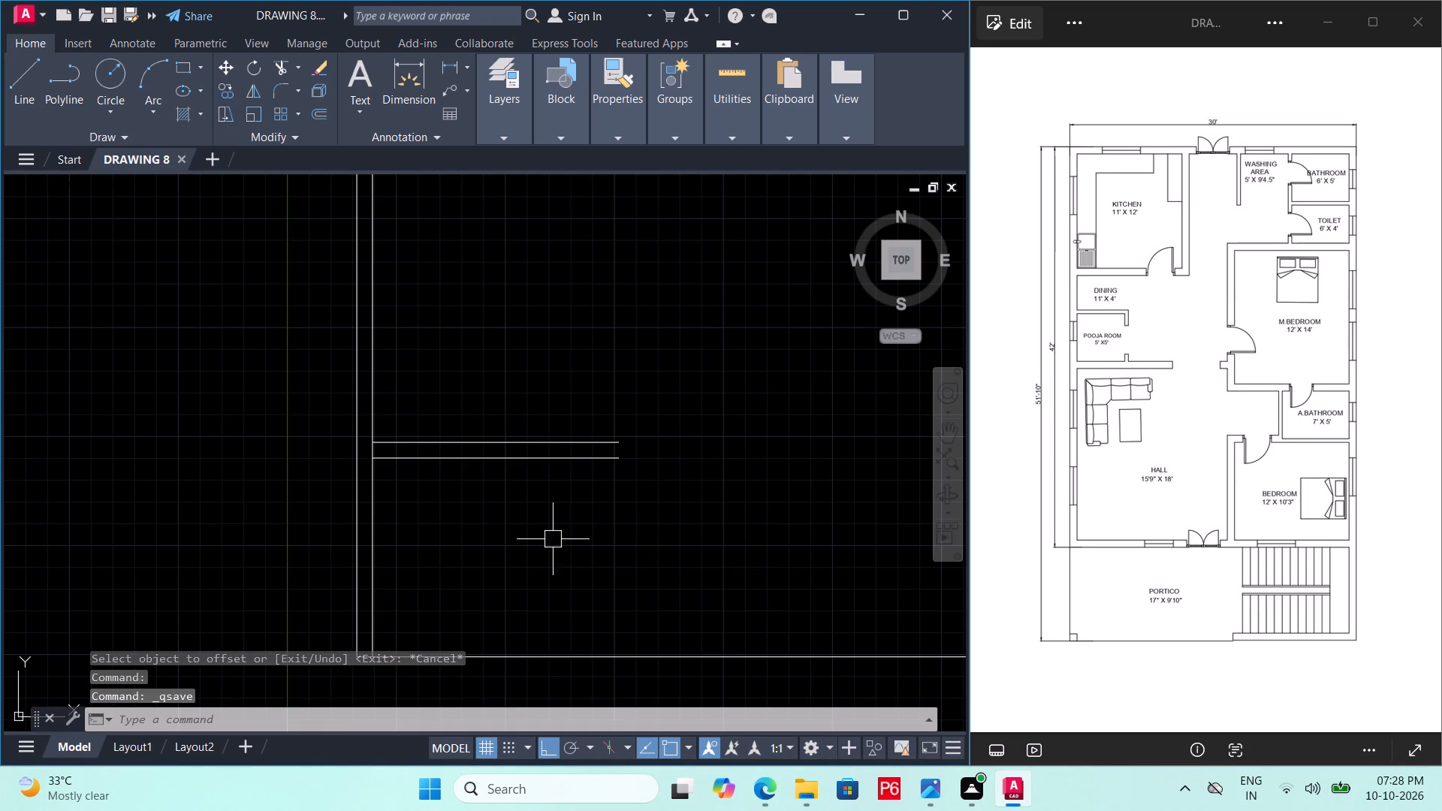
key(ctrl+s)
key(ctrl+s)
key(ctrl+s)
scroll(542, 526, down, 1)
middle_drag(542, 526, 457, 617)
scroll(514, 585, down, 1)
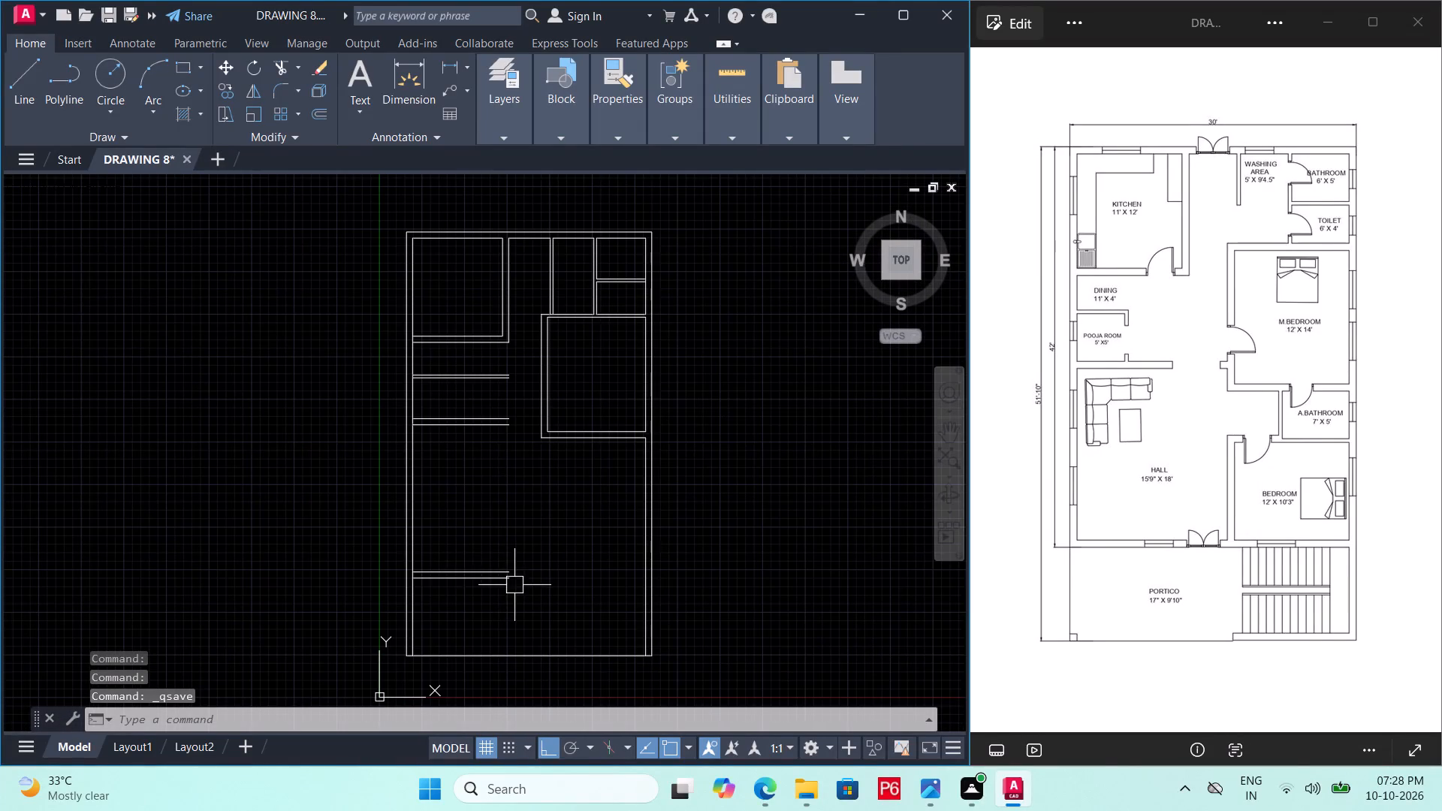
key(ctrl+s)
key(ctrl+s)
Offset the master bedroom's outer lower wall line 5' downward to mark the attached bathroom's depth.
scroll(598, 438, up, 2)
middle_drag(617, 463, 607, 356)
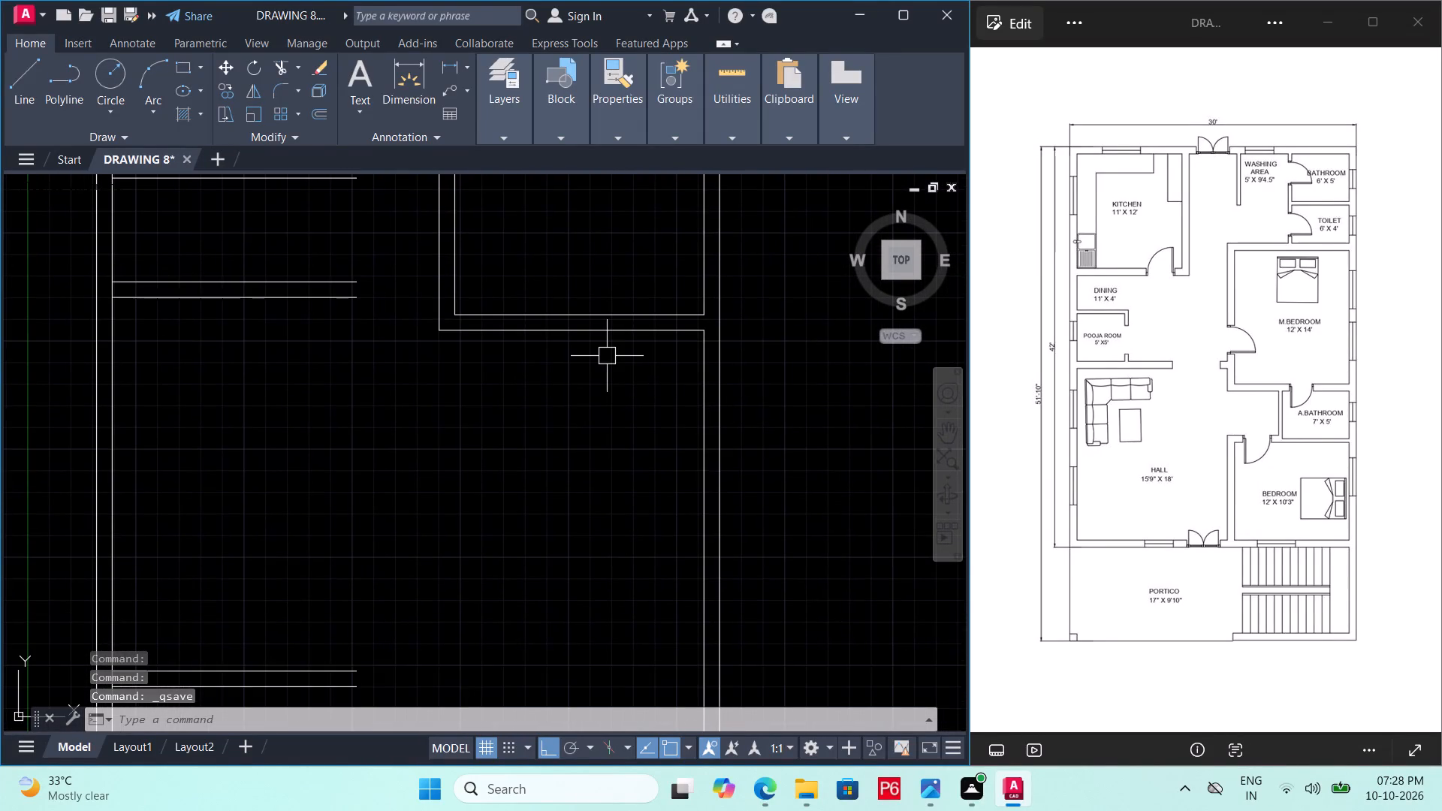
key(o)
key(Return)
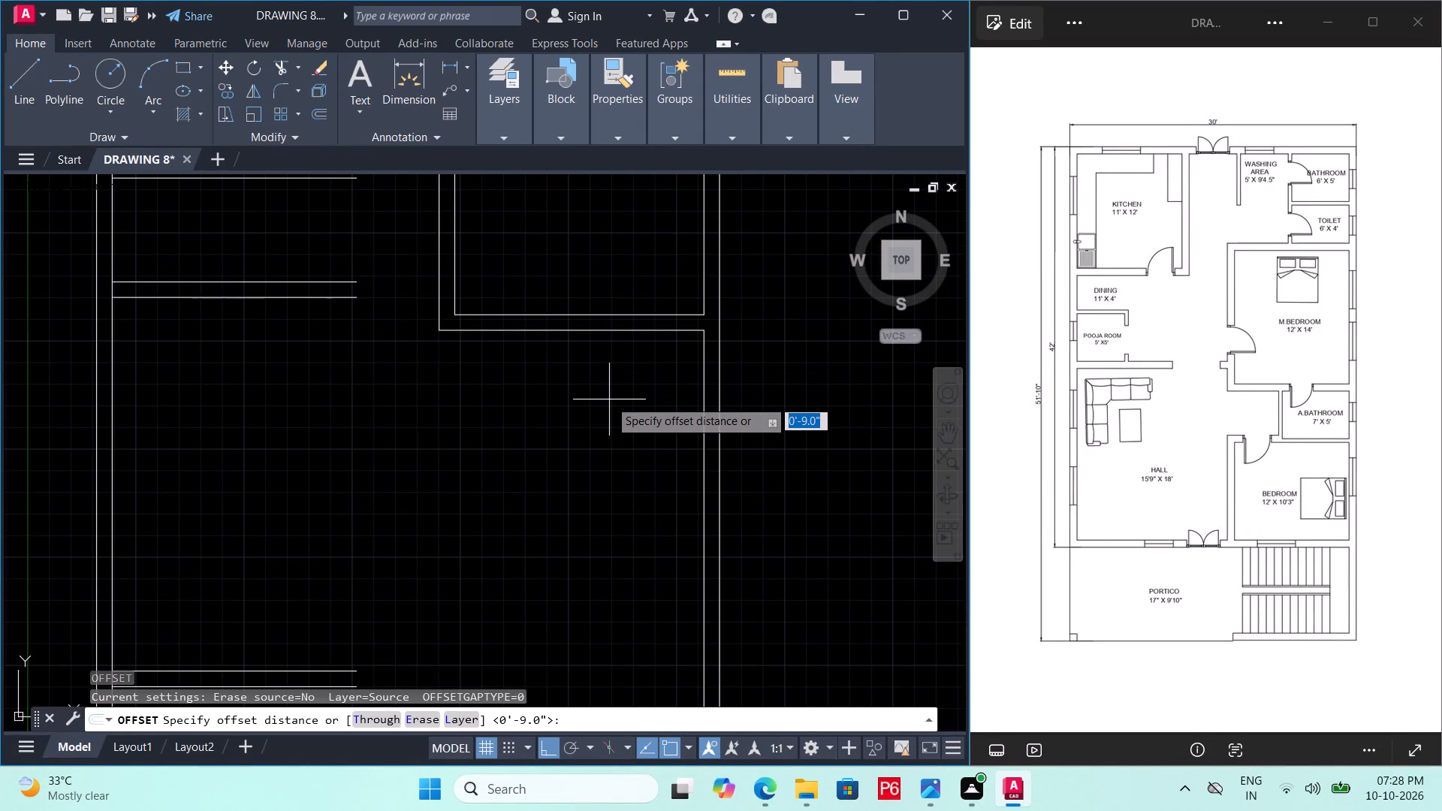
key(5)
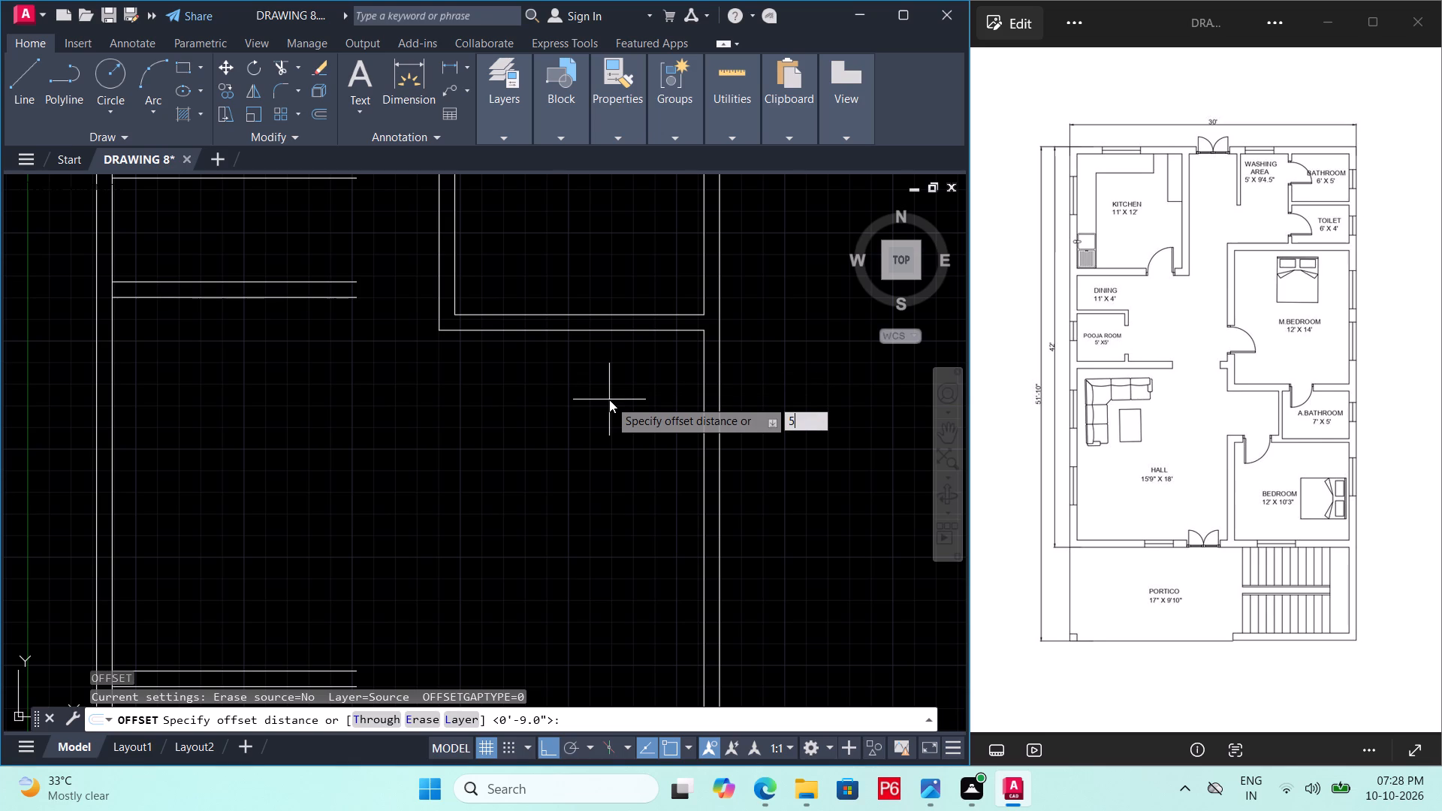
key(apostrophe)
key(Return)
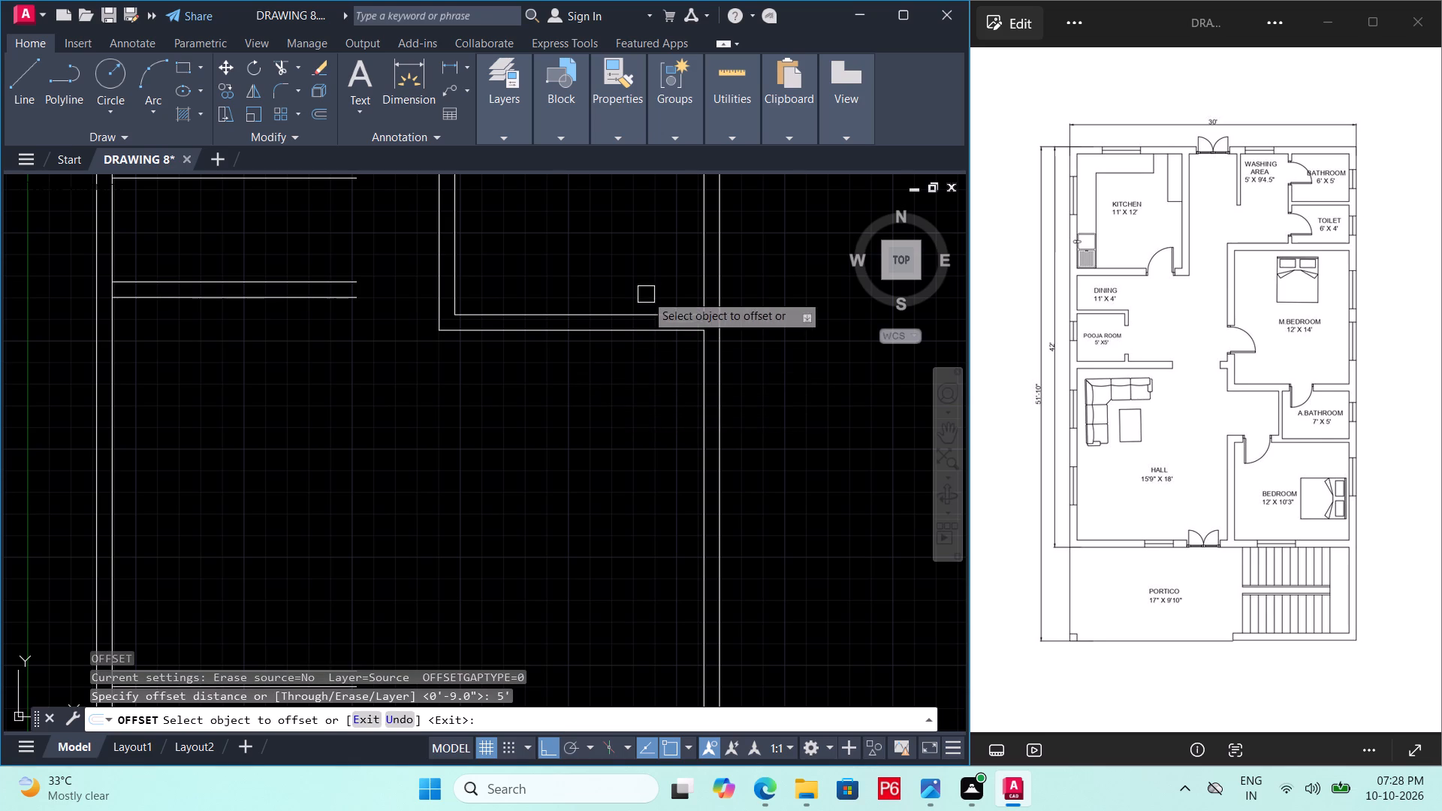
click(652, 325)
click(663, 436)
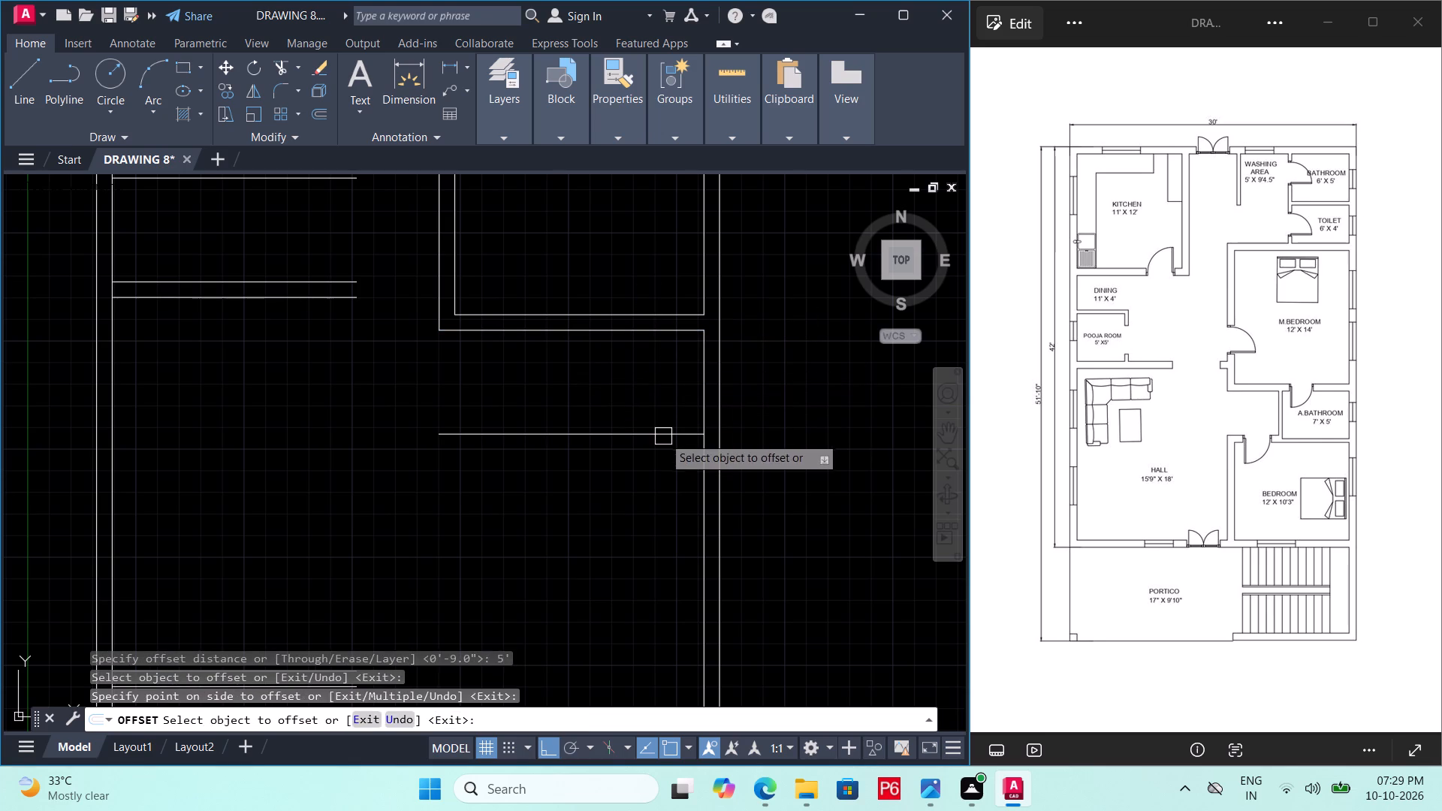
key(space)
Offset the attached bathroom's lower line 4" downward to form the partition above the bedroom.
key(space)
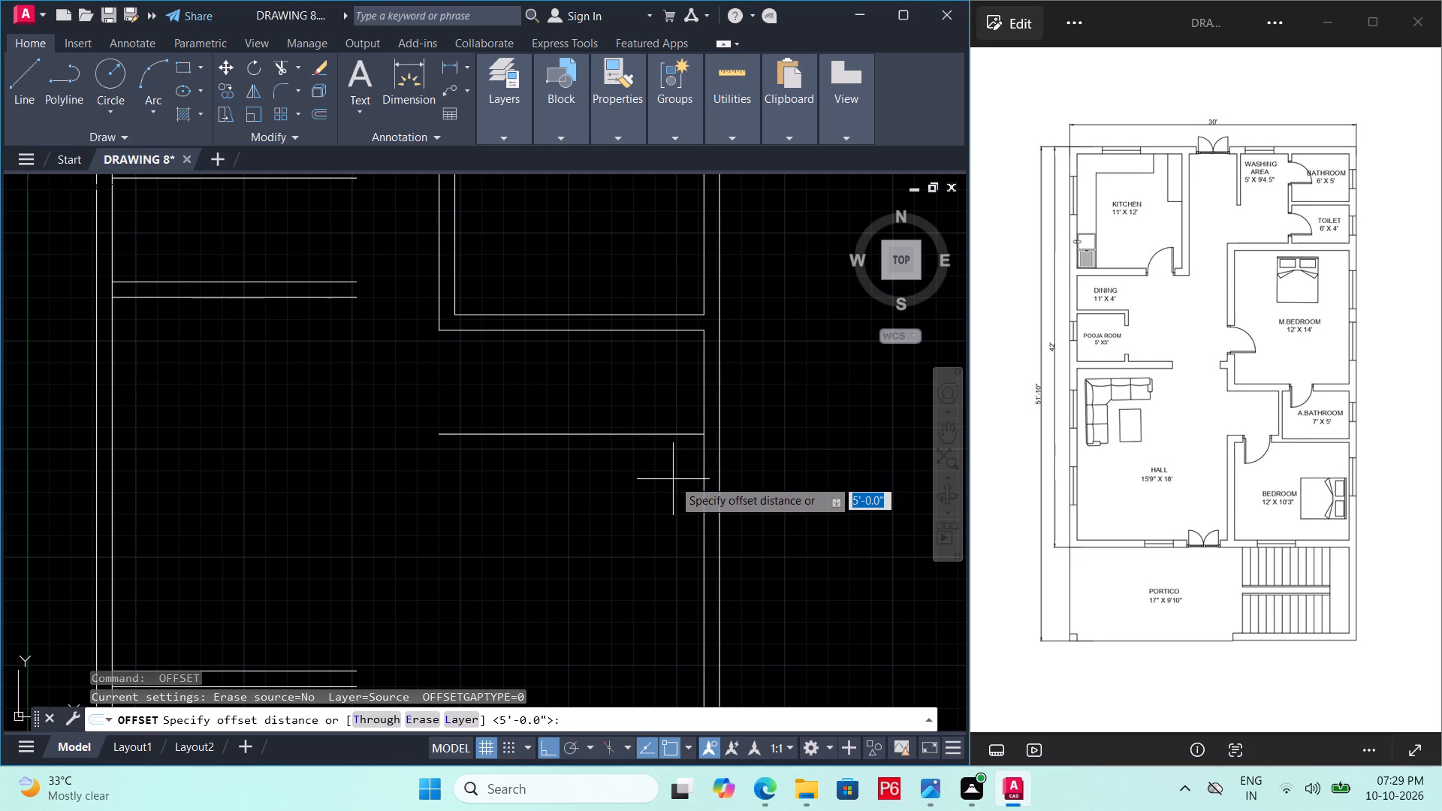
text(4")
key(Return)
drag(688, 436, 688, 438)
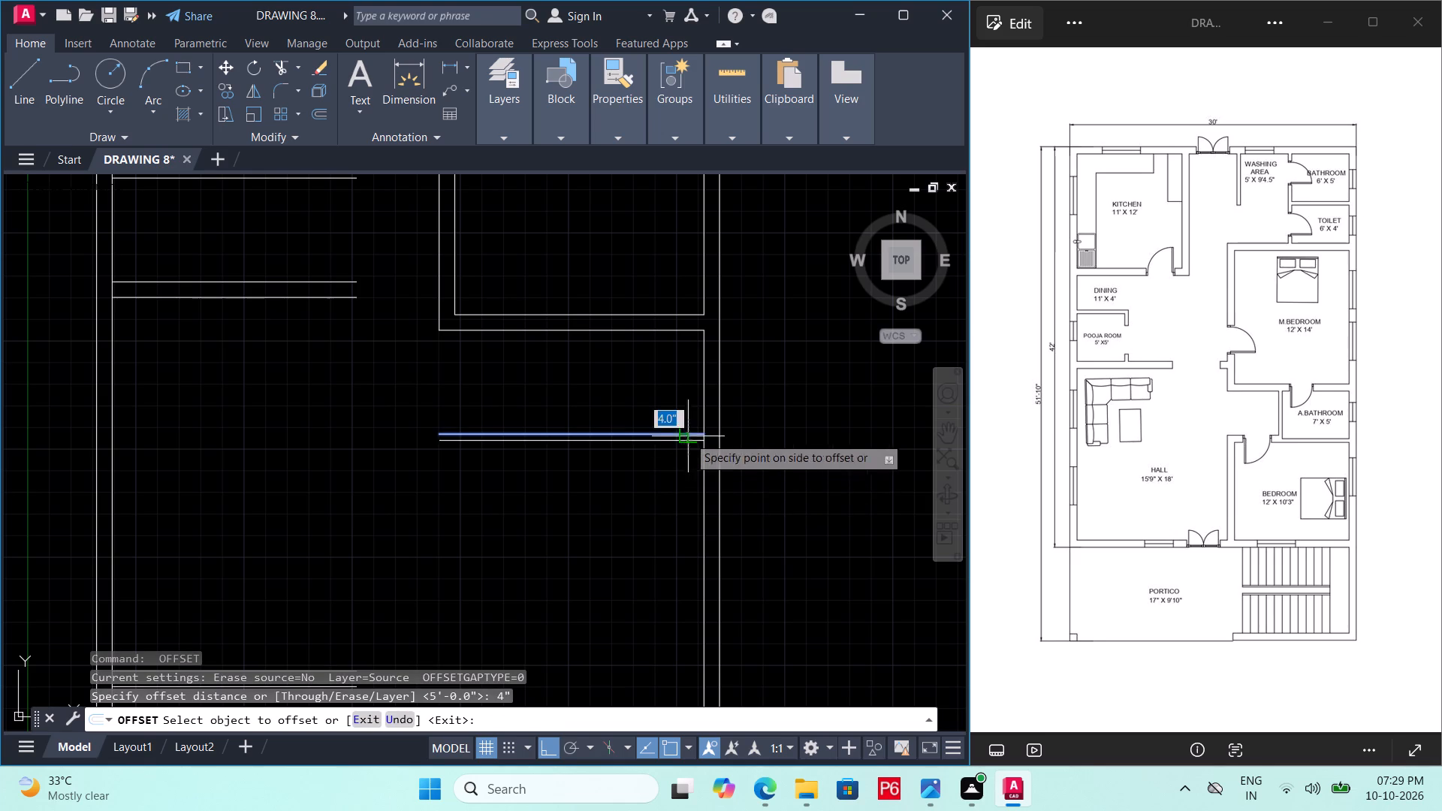
drag(688, 438, 688, 464)
click(680, 507)
key(space)
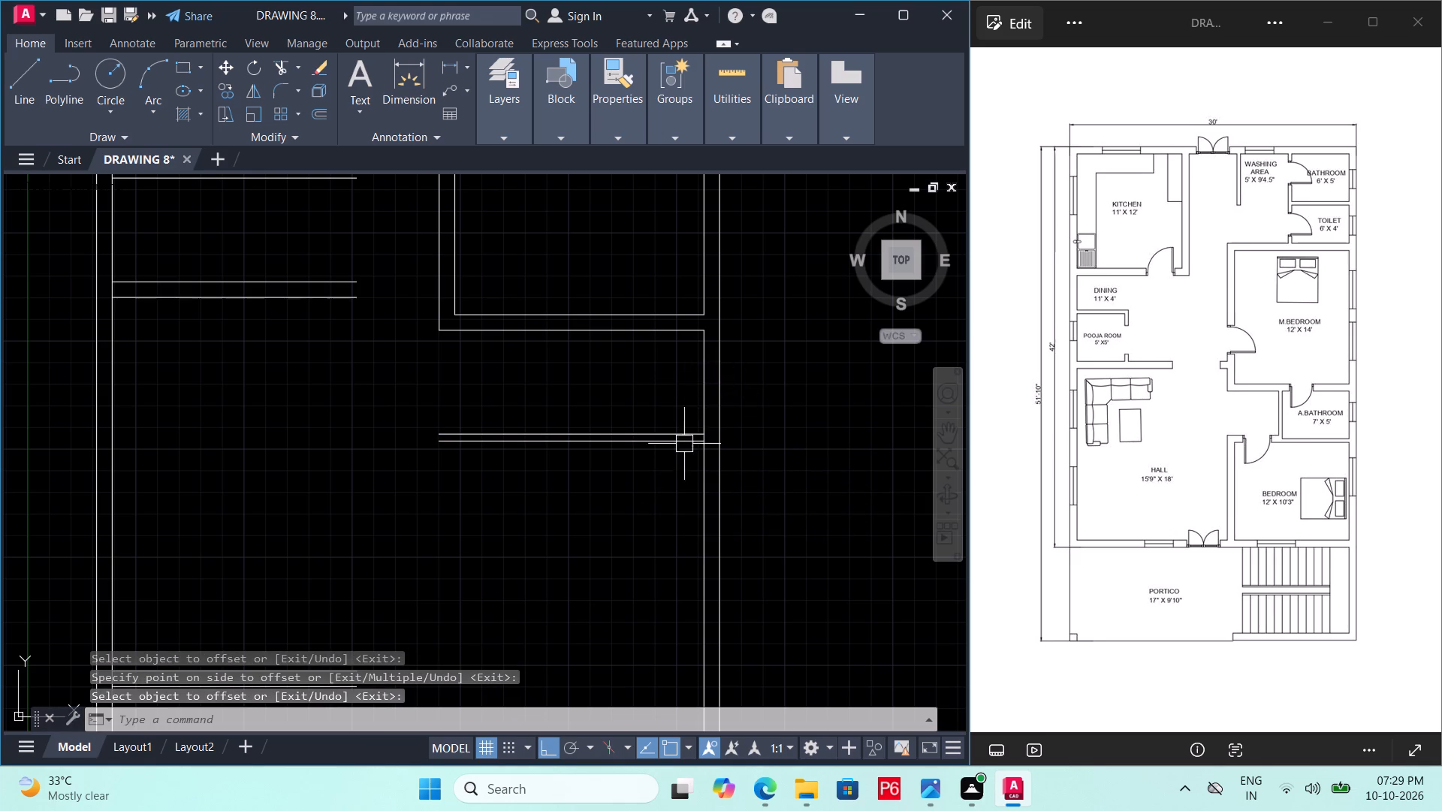
Trim the east exterior wall's inner line between the two lines of the attached bathroom's lower partition, and save.
scroll(683, 447, up, 2)
text(TR)
key(space)
key(space)
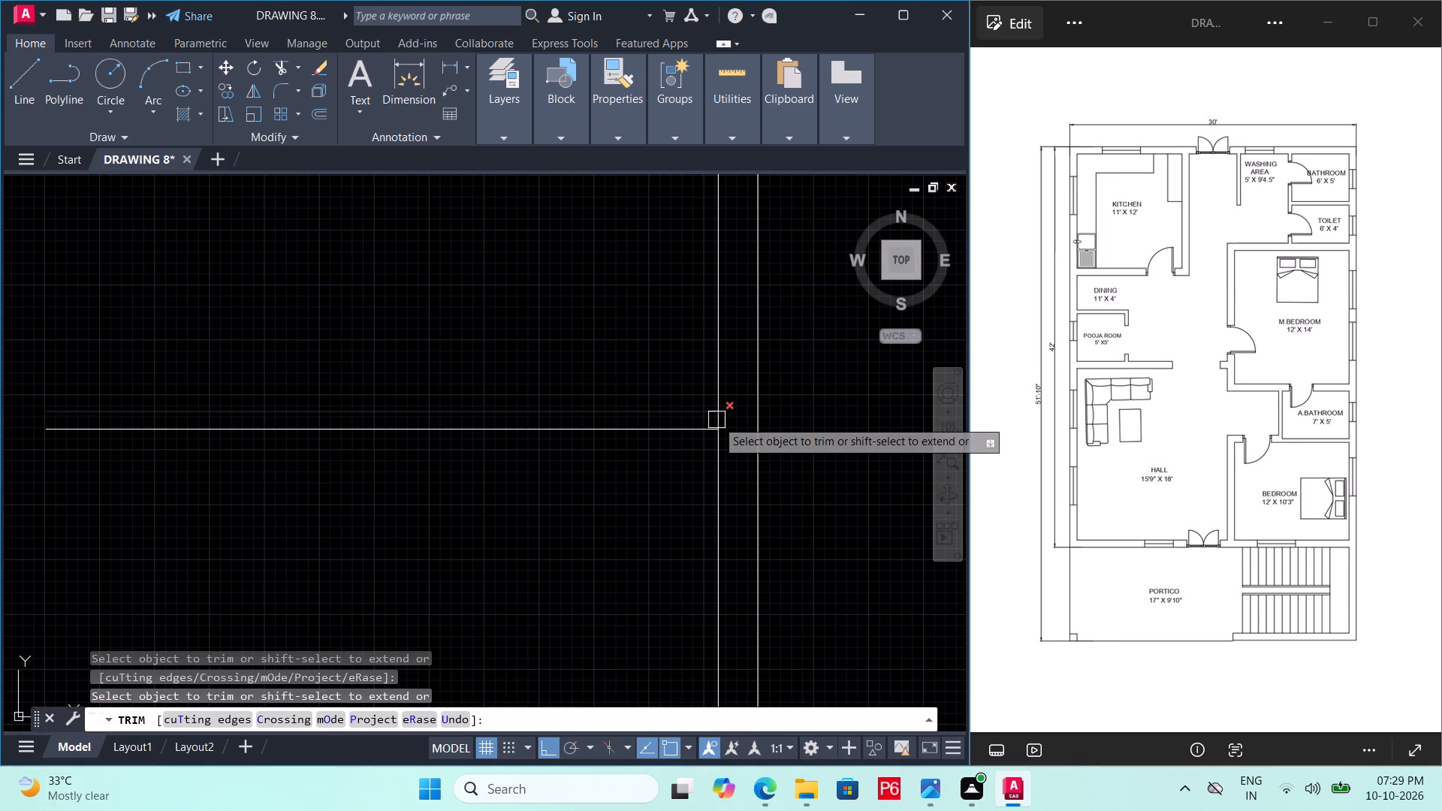
scroll(716, 420, up, 2)
click(716, 420)
scroll(670, 526, down, 3)
key(space)
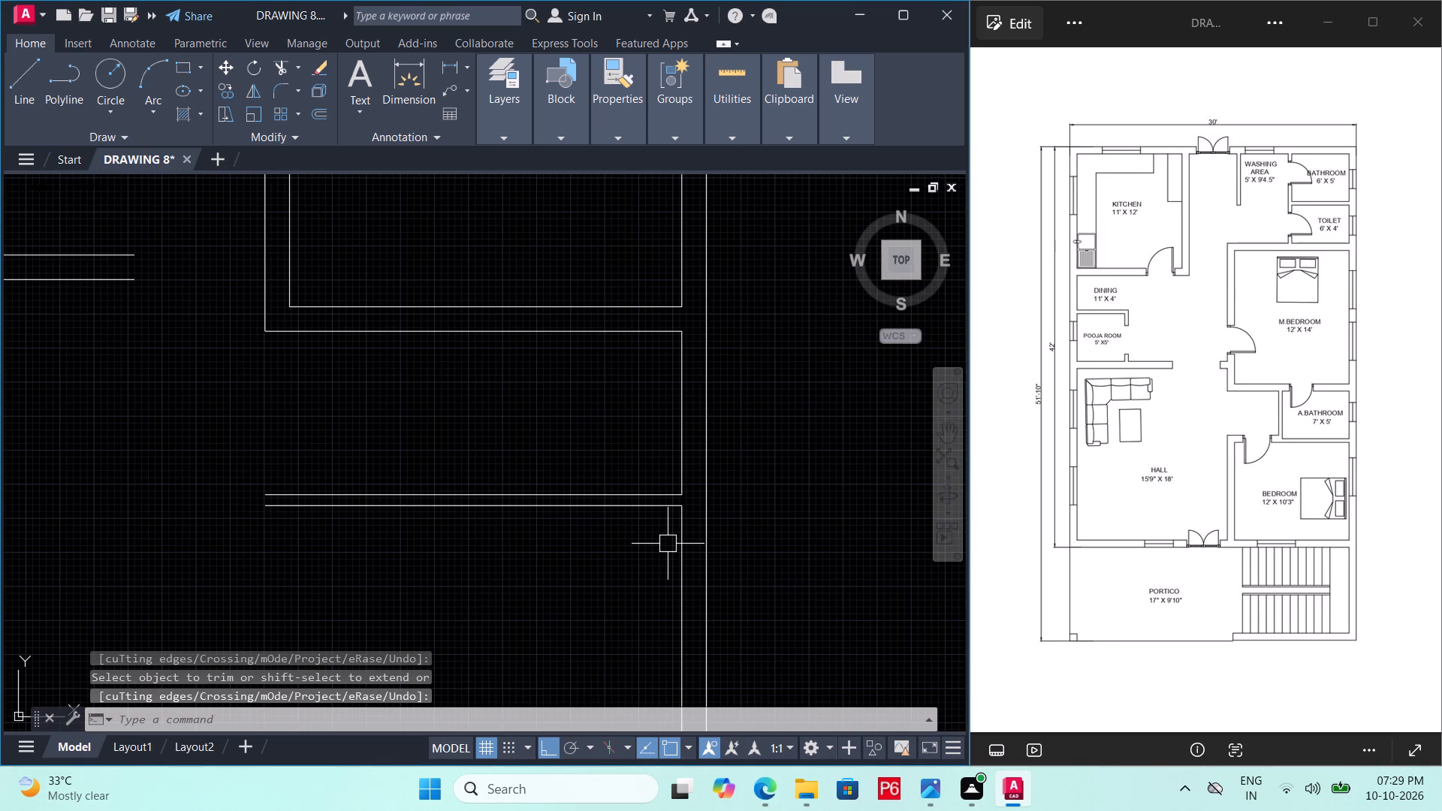
key(ctrl+s)
key(ctrl+s)
key(ctrl+s)
Offset the east wall's inner line beside the attached bathroom 7' to the left for the bathroom's width.
key(o)
key(Return)
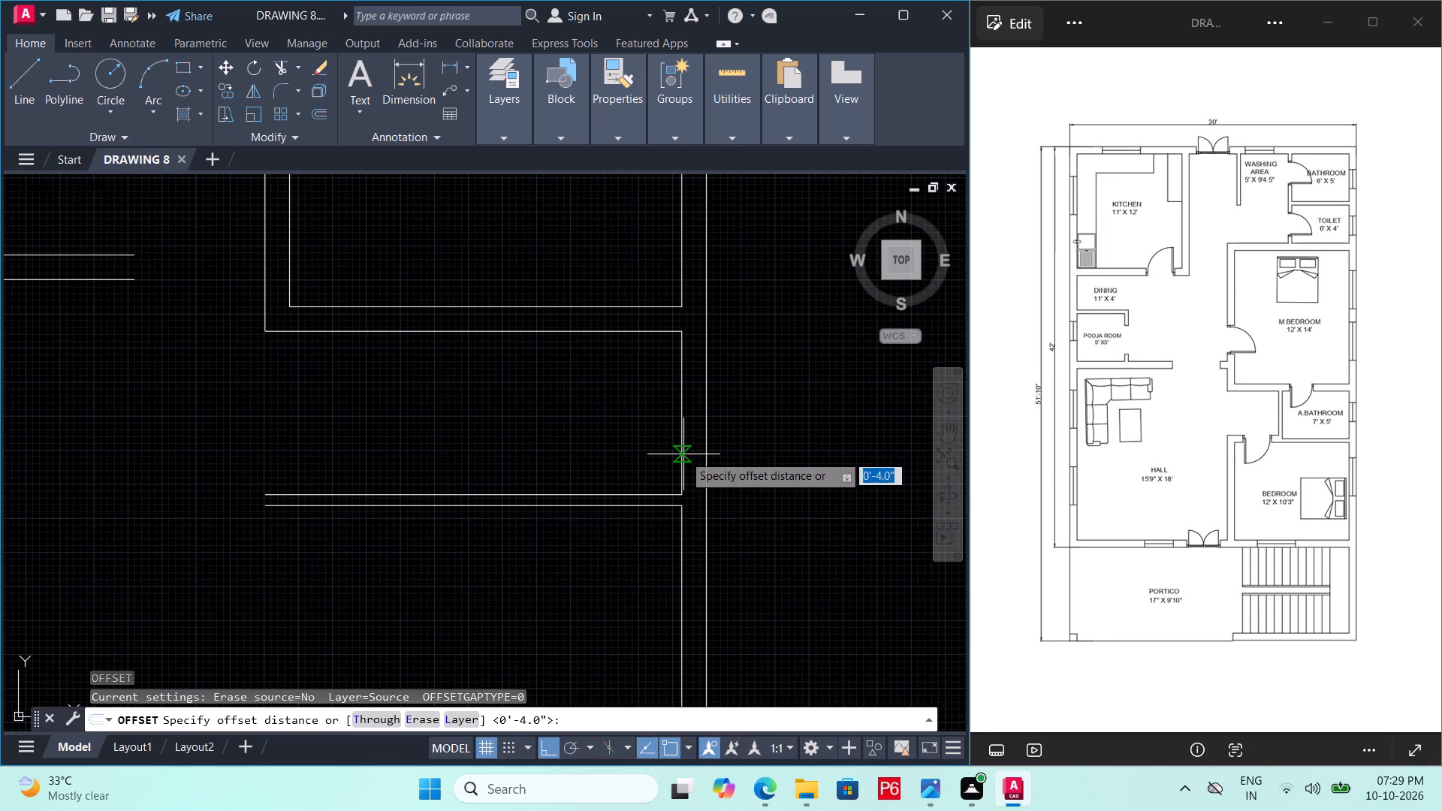
text(7')
key(Return)
click(683, 442)
click(389, 469)
key(space)
Offset the attached bathroom's left line 4" to the left to form its side partition.
key(space)
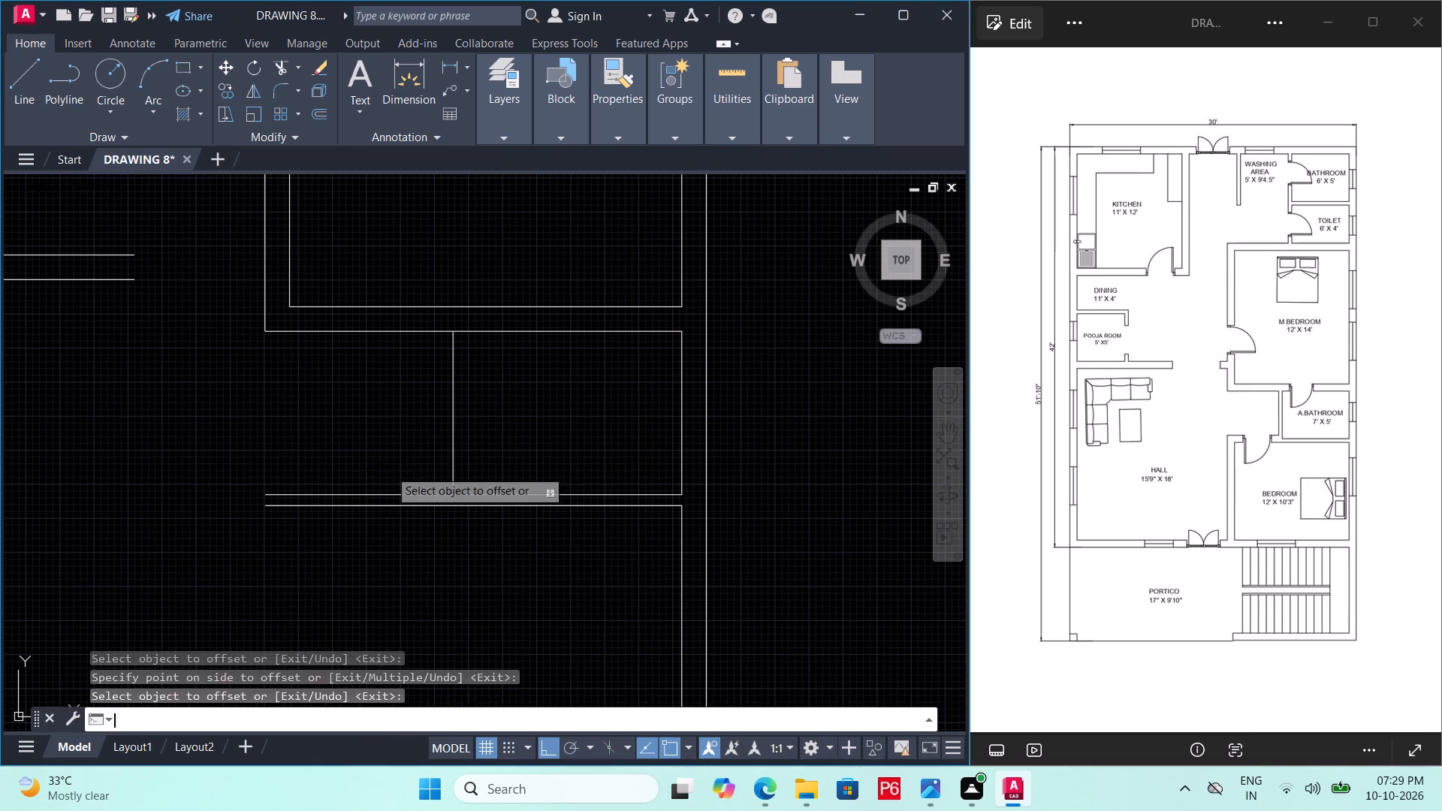
text(4")
key(Return)
click(455, 409)
click(385, 413)
key(space)
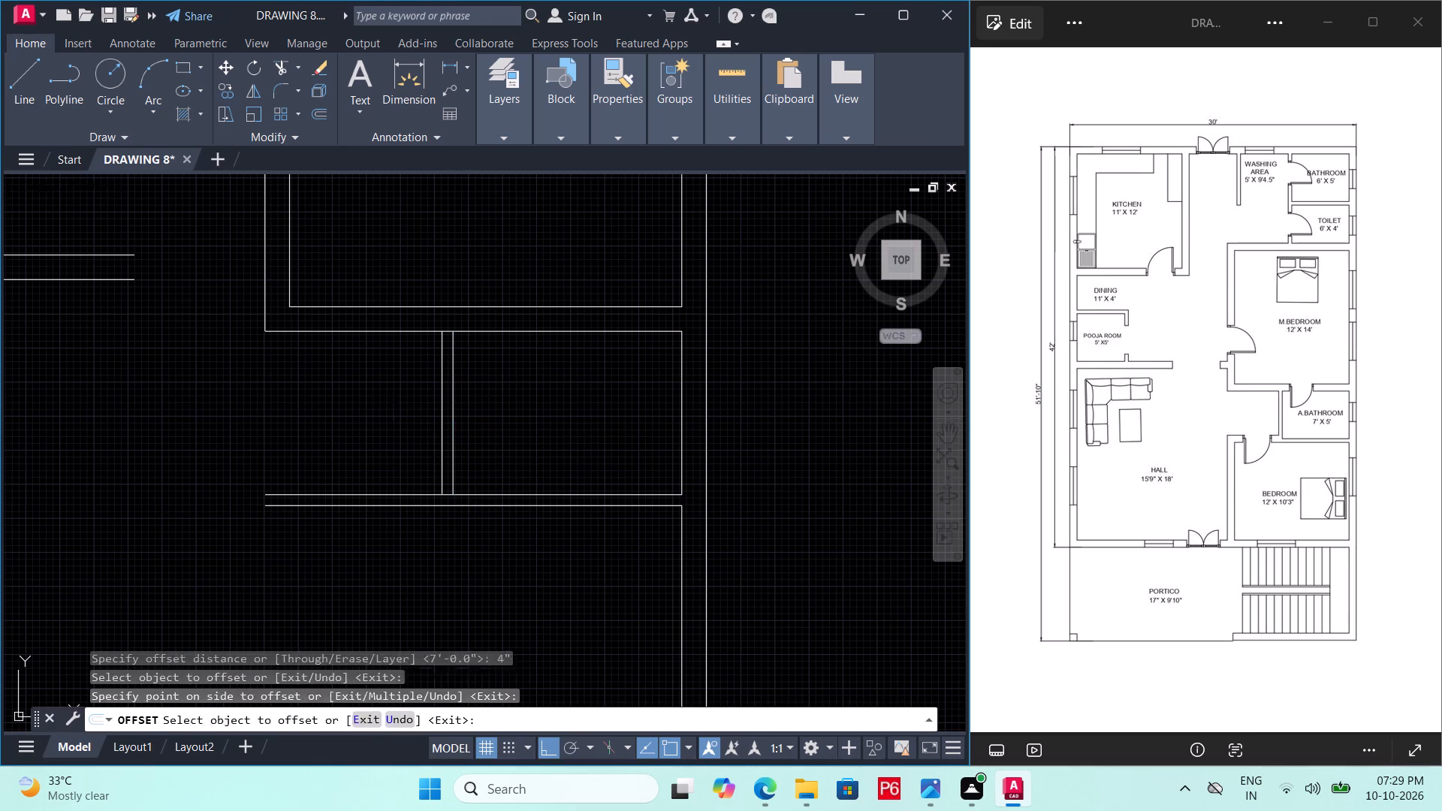
Fillet the side partition's outer line with the lower partition's bottom line to form the attached bathroom's outer corner.
scroll(436, 475, up, 1)
text(F)
key(space)
click(443, 466)
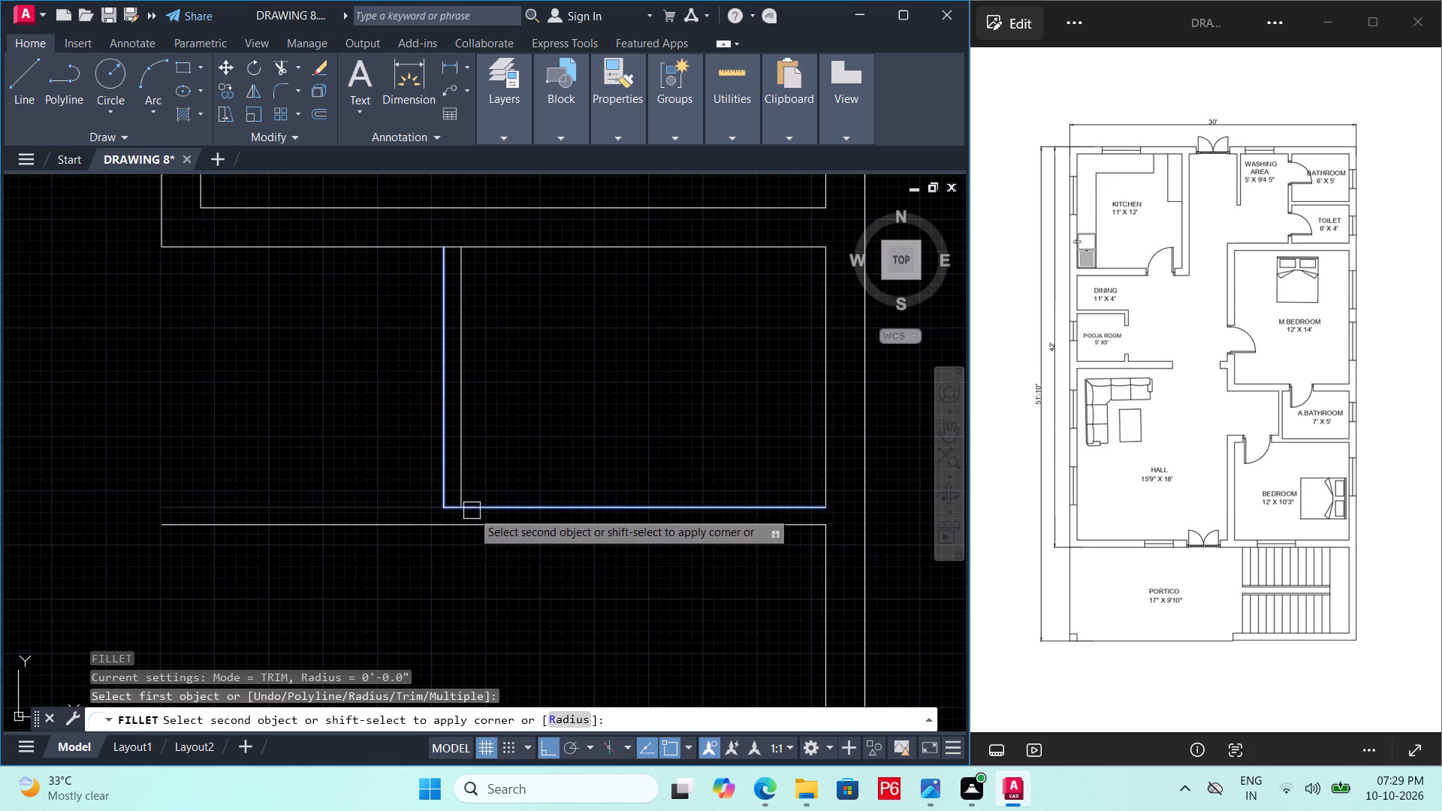
click(480, 526)
key(Escape)
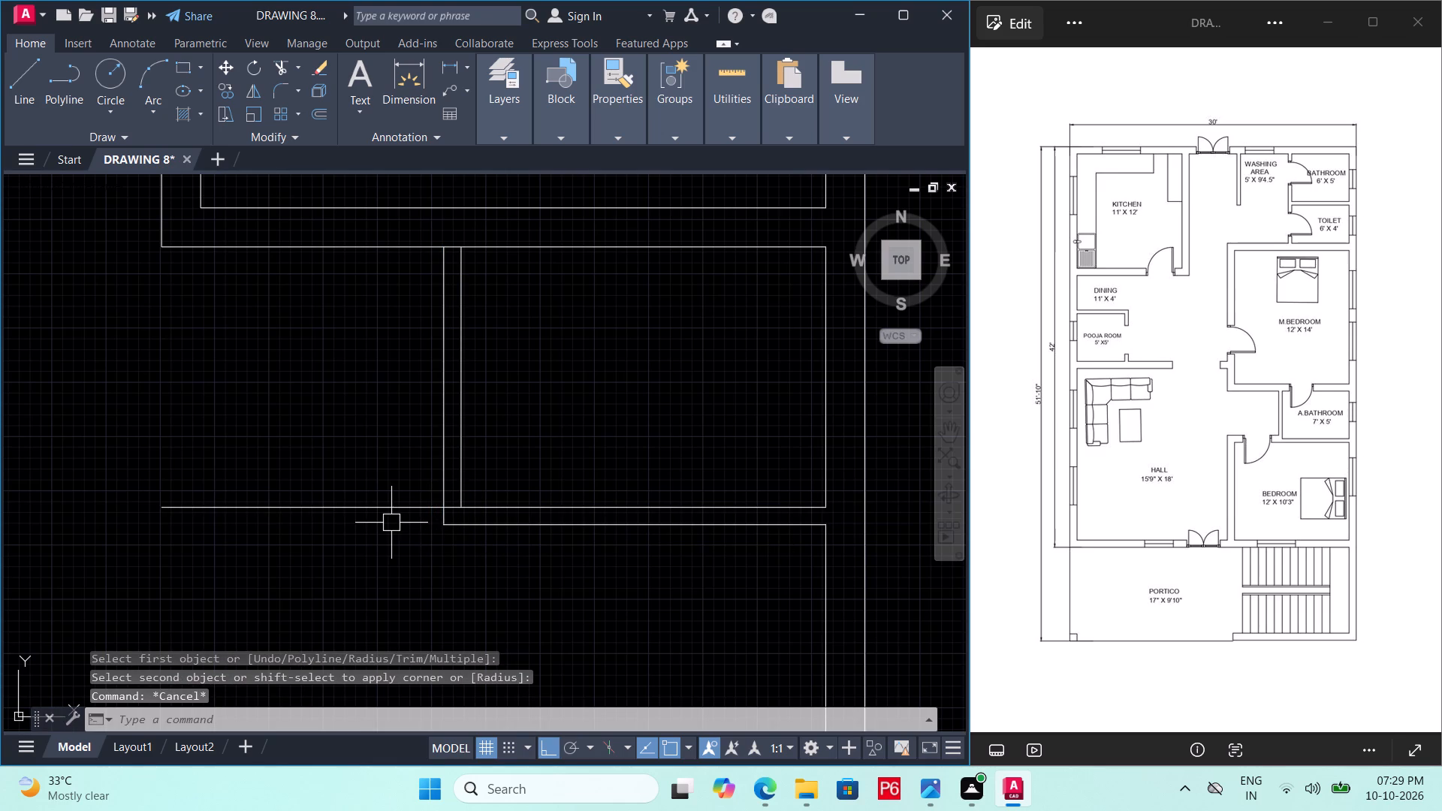
Trim the lower partition's upper line where it extends left of the attached bathroom's side partition, and save.
text(TR)
key(space)
key(space)
click(409, 499)
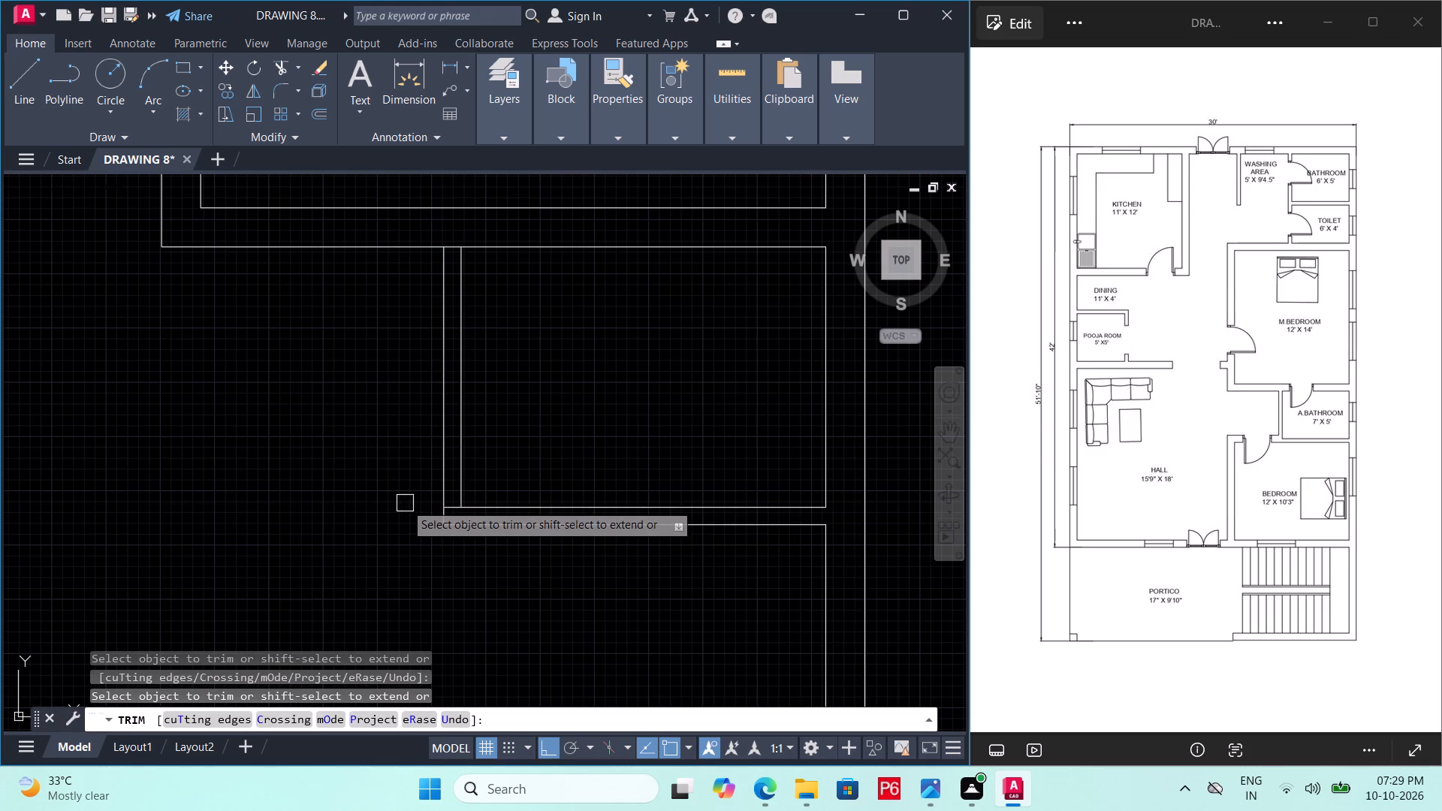
scroll(404, 504, down, 1)
key(ctrl+s)
key(ctrl+s)
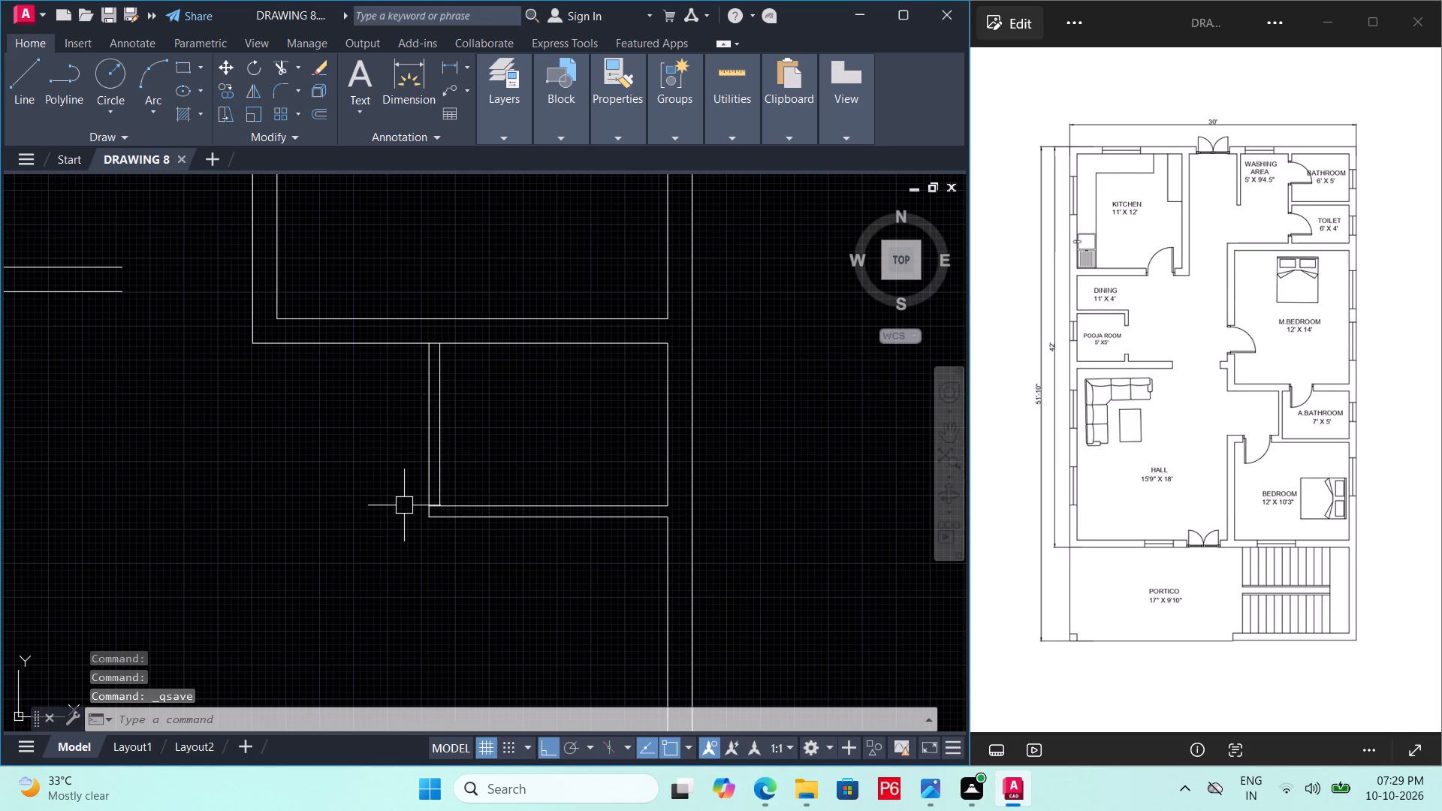
key(Escape)
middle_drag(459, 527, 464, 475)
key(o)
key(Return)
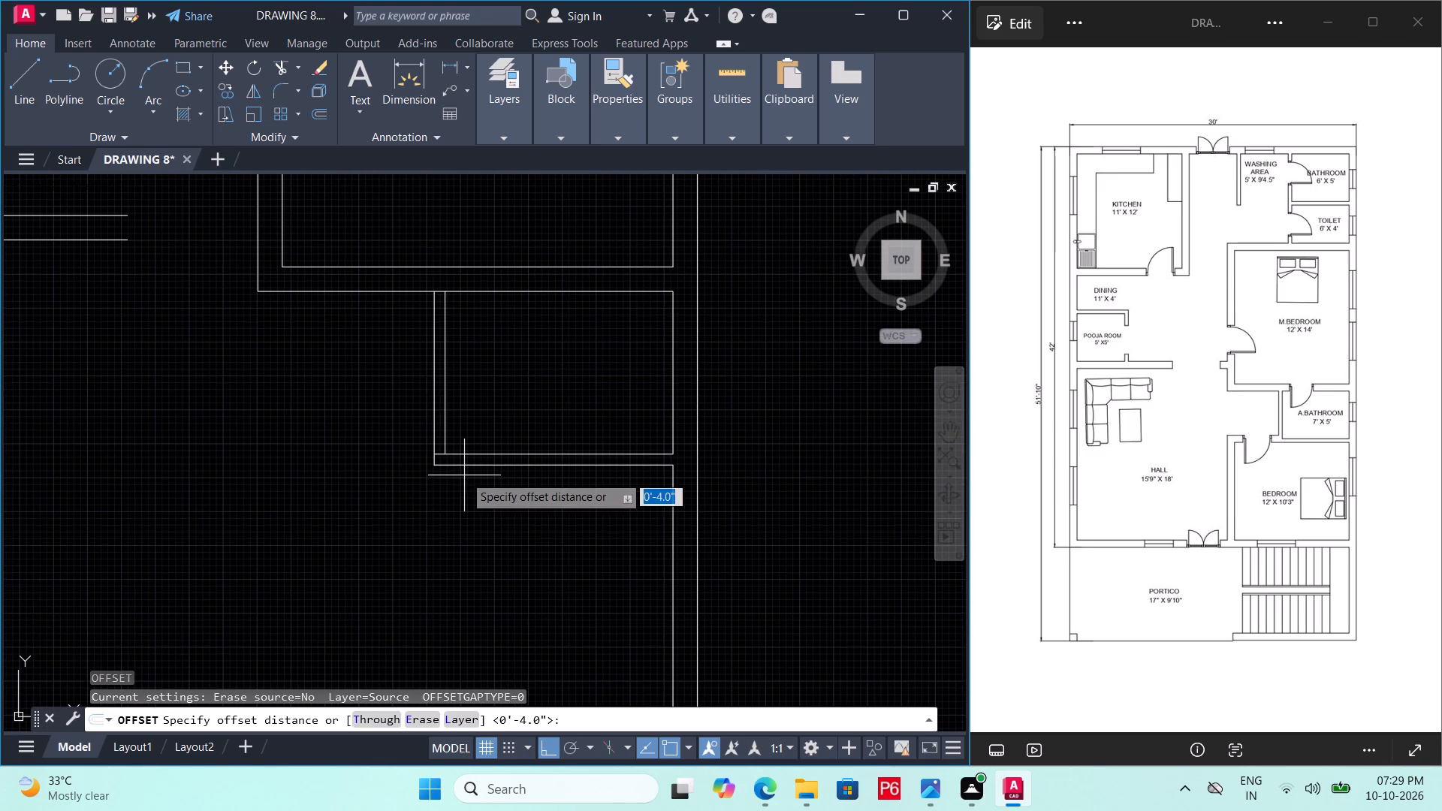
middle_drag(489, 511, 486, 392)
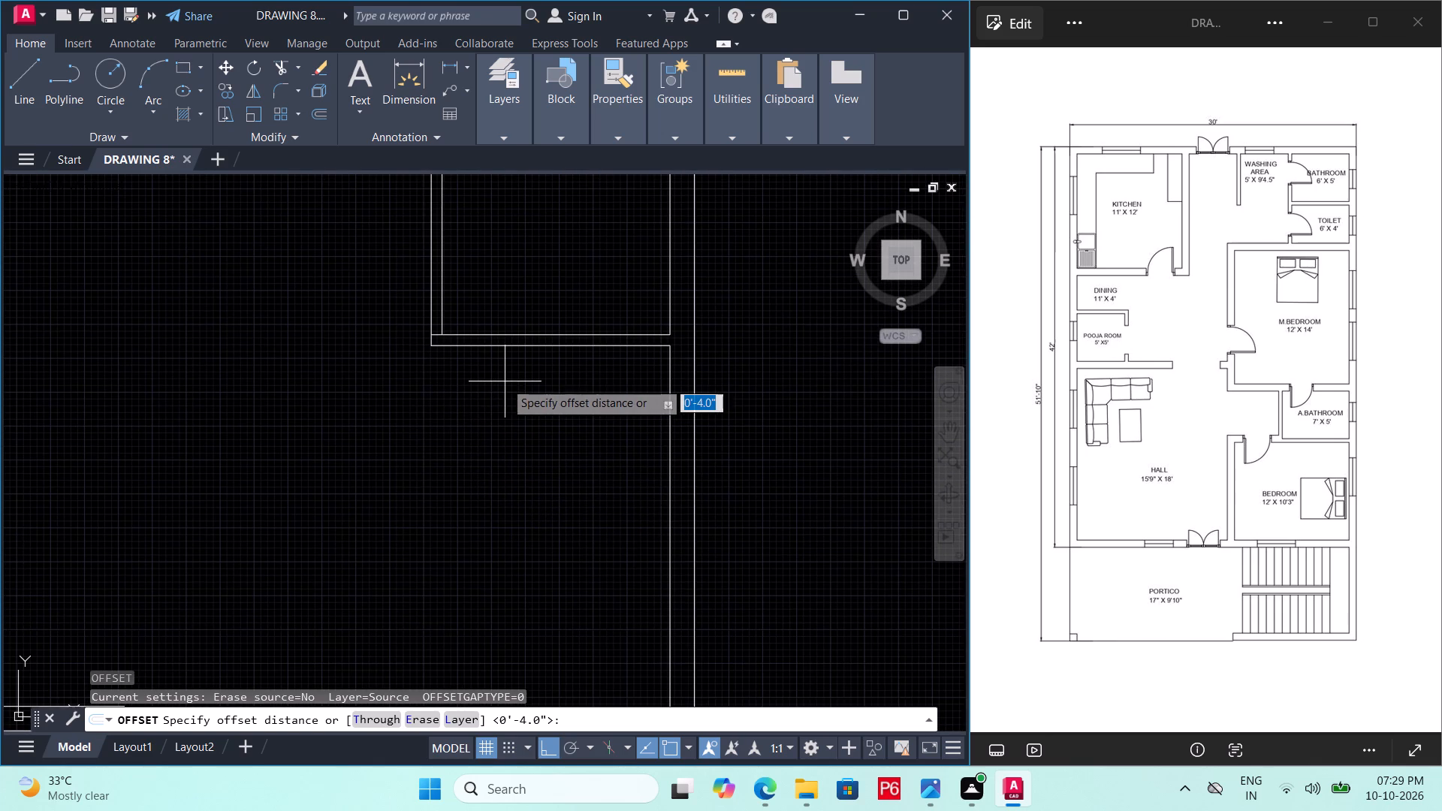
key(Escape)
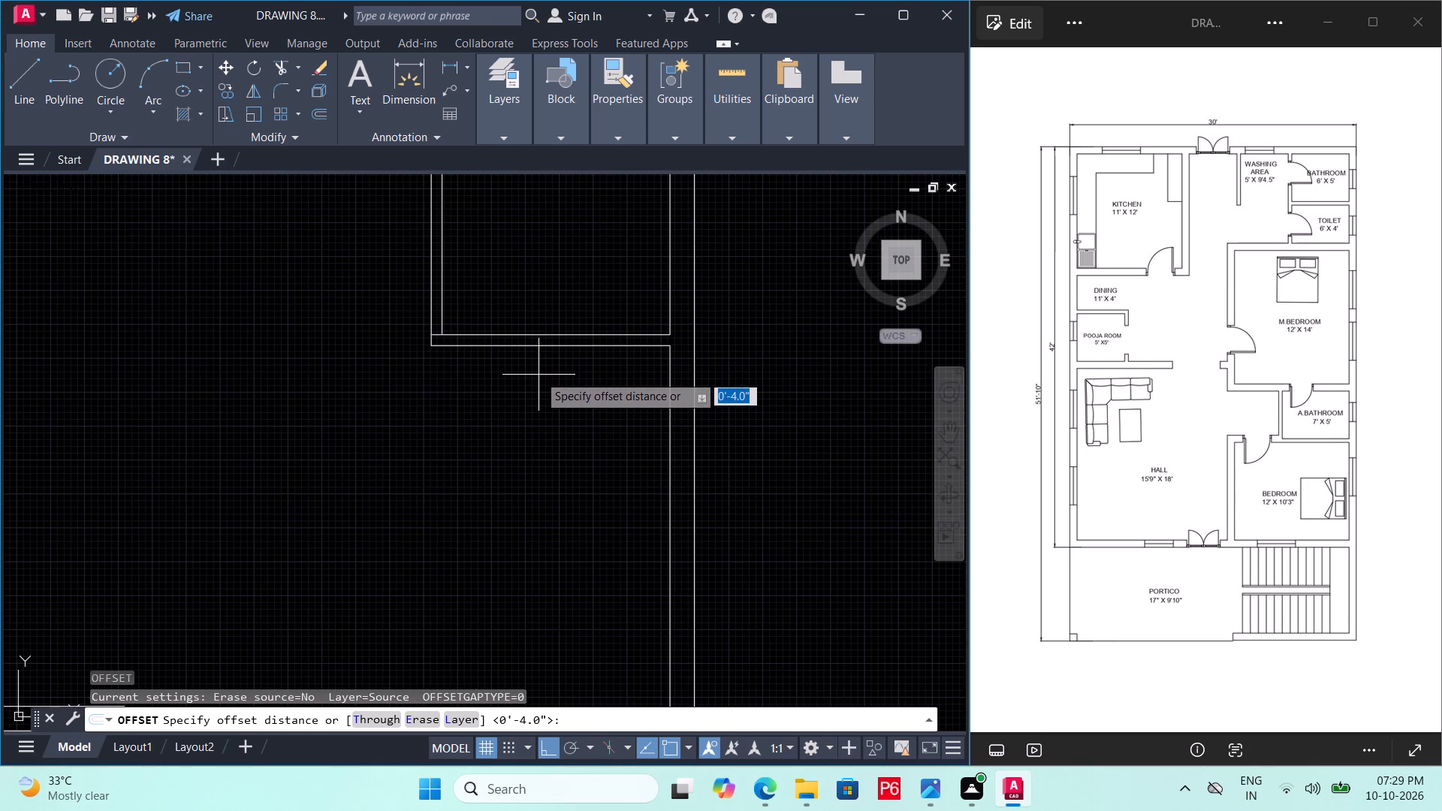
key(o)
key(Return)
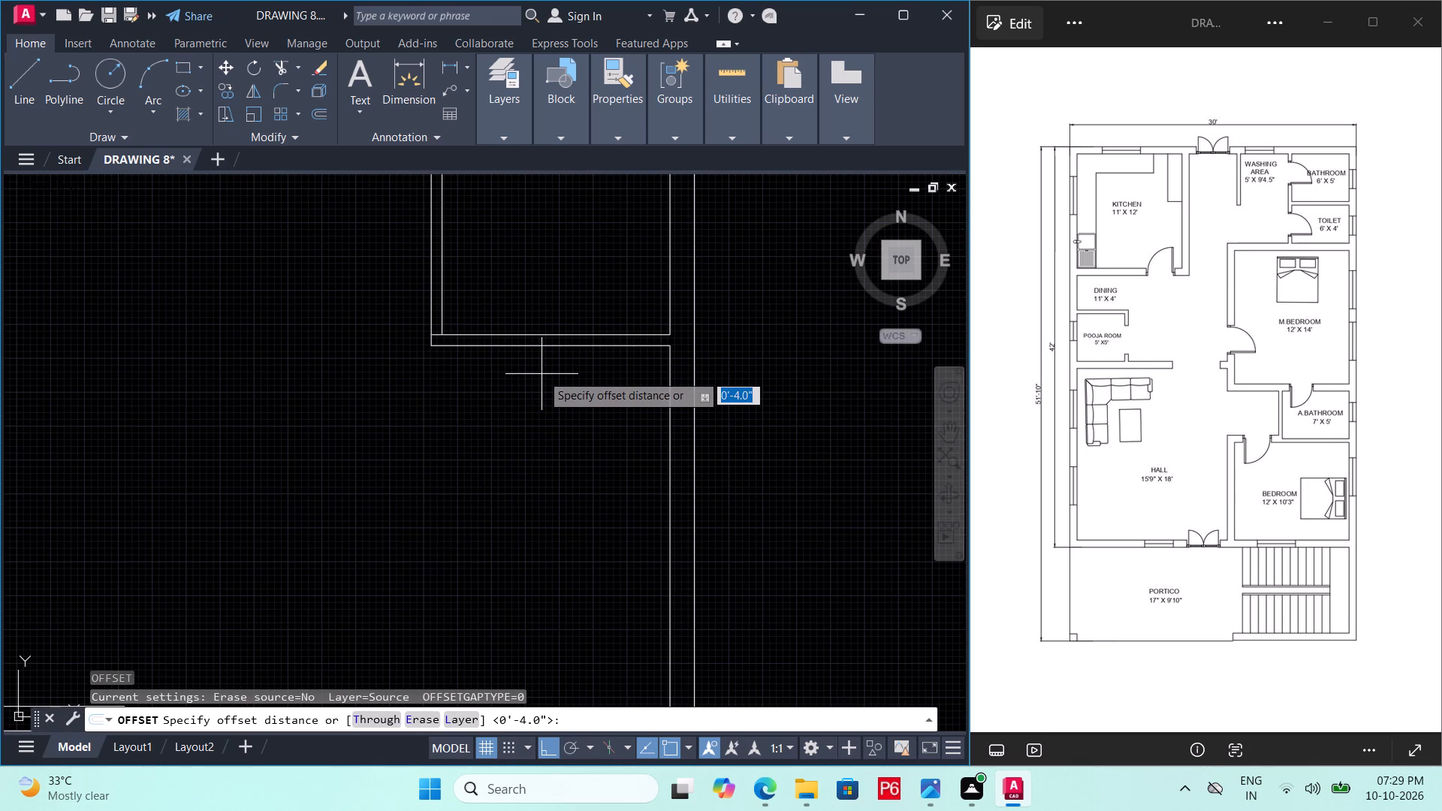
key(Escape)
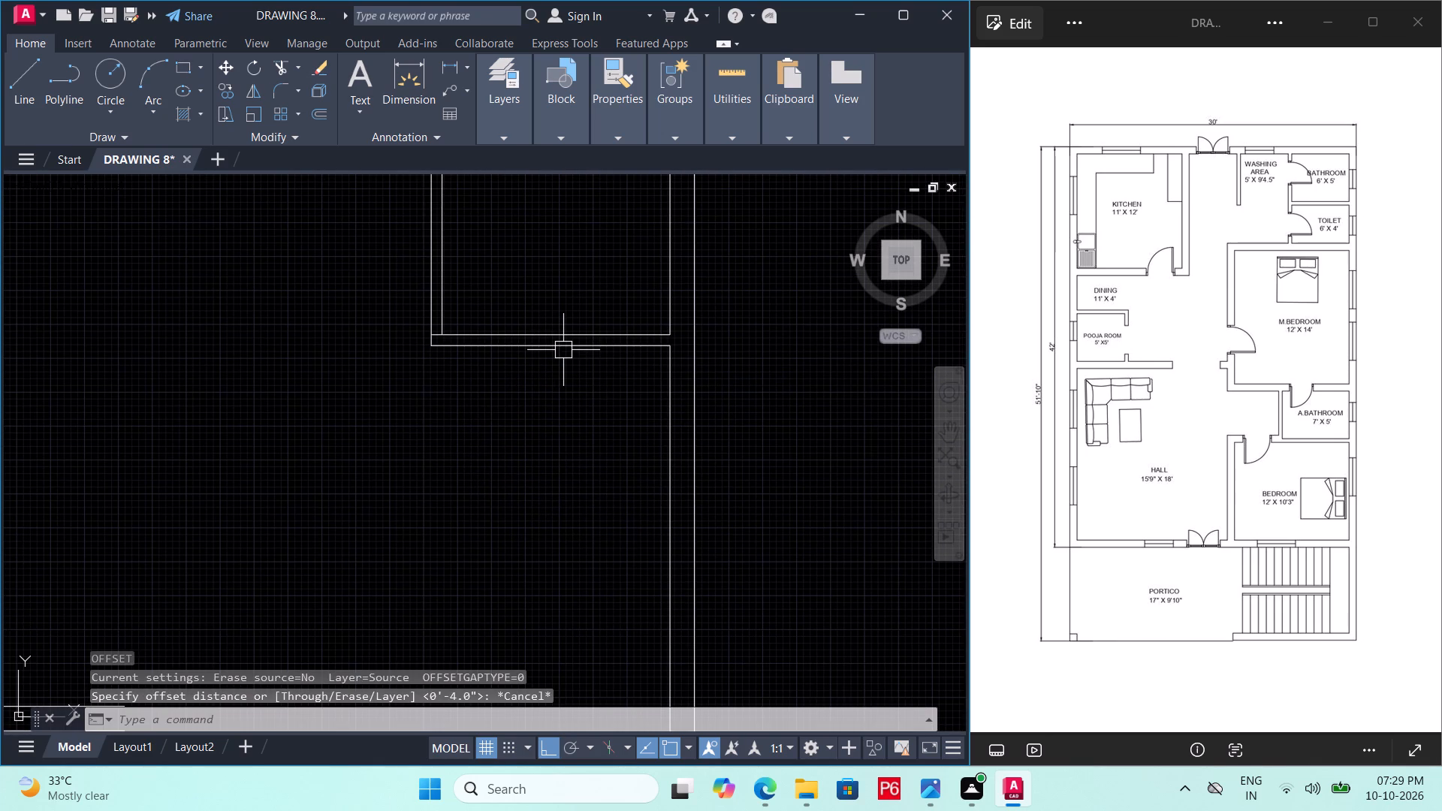
Offset the bottom line of the attached bathroom's lower partition 10'3" downward to mark the bedroom's depth.
click(563, 350)
key(o)
key(Return)
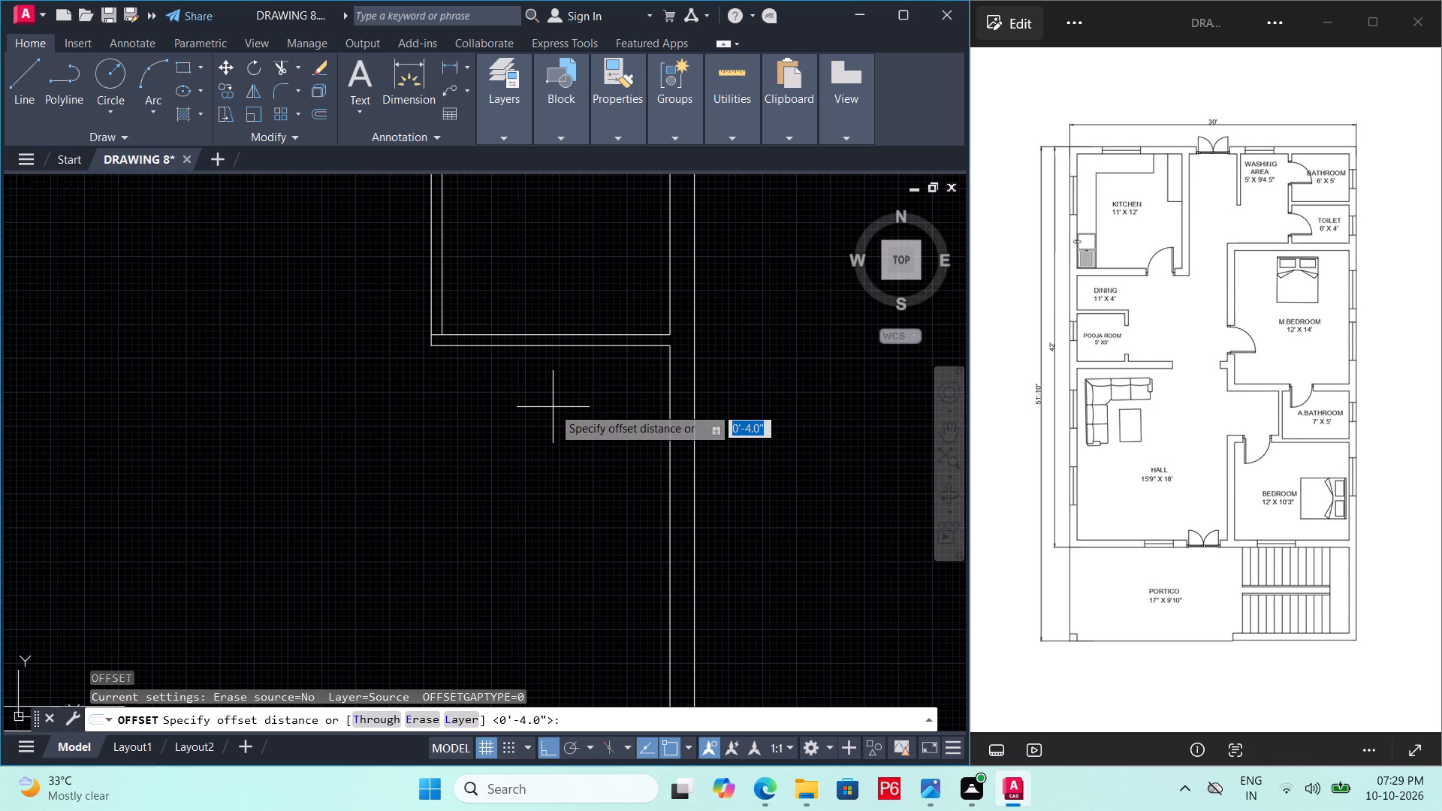
text(10)
text('3")
key(Return)
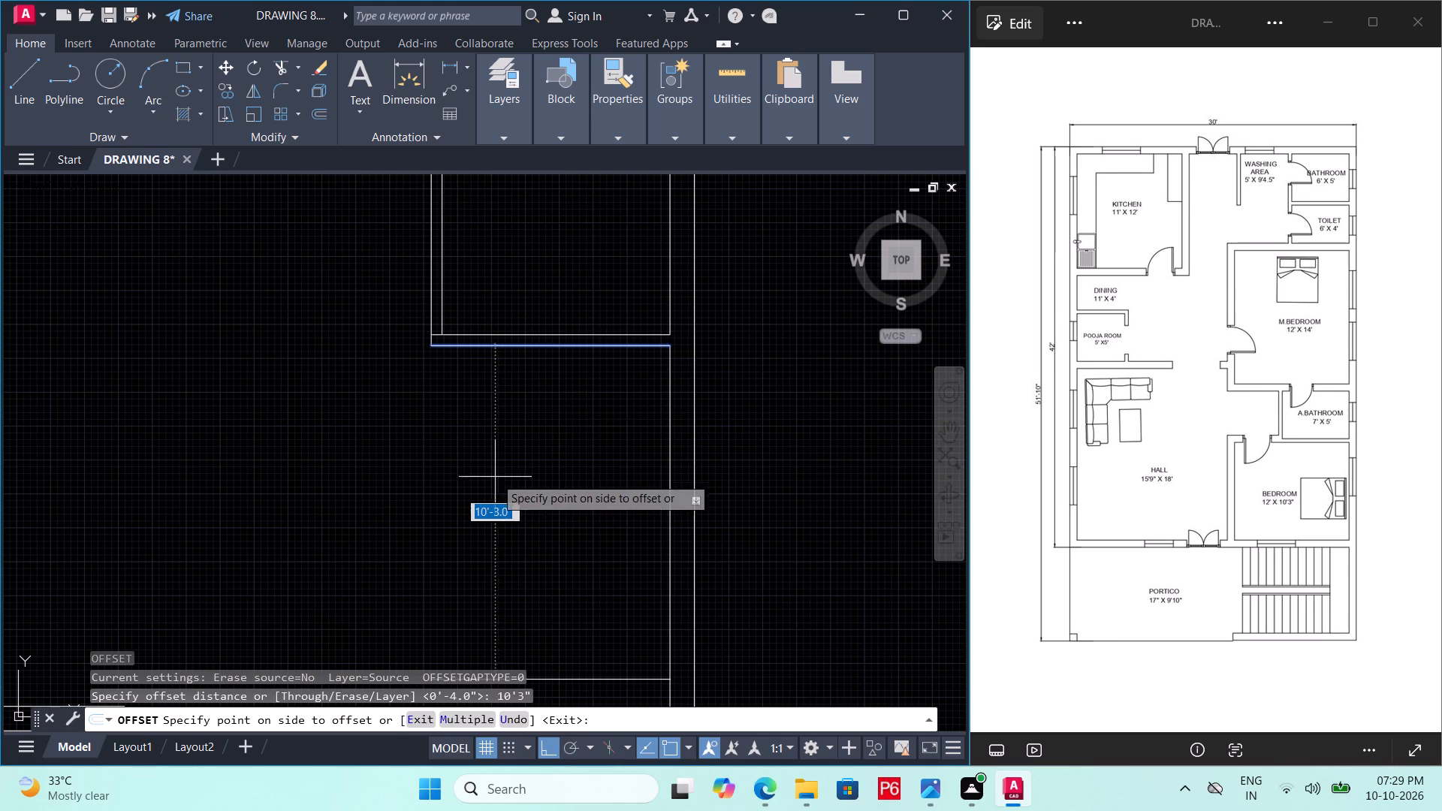
click(495, 477)
scroll(492, 434, down, 2)
middle_drag(492, 430, 518, 352)
scroll(517, 466, up, 2)
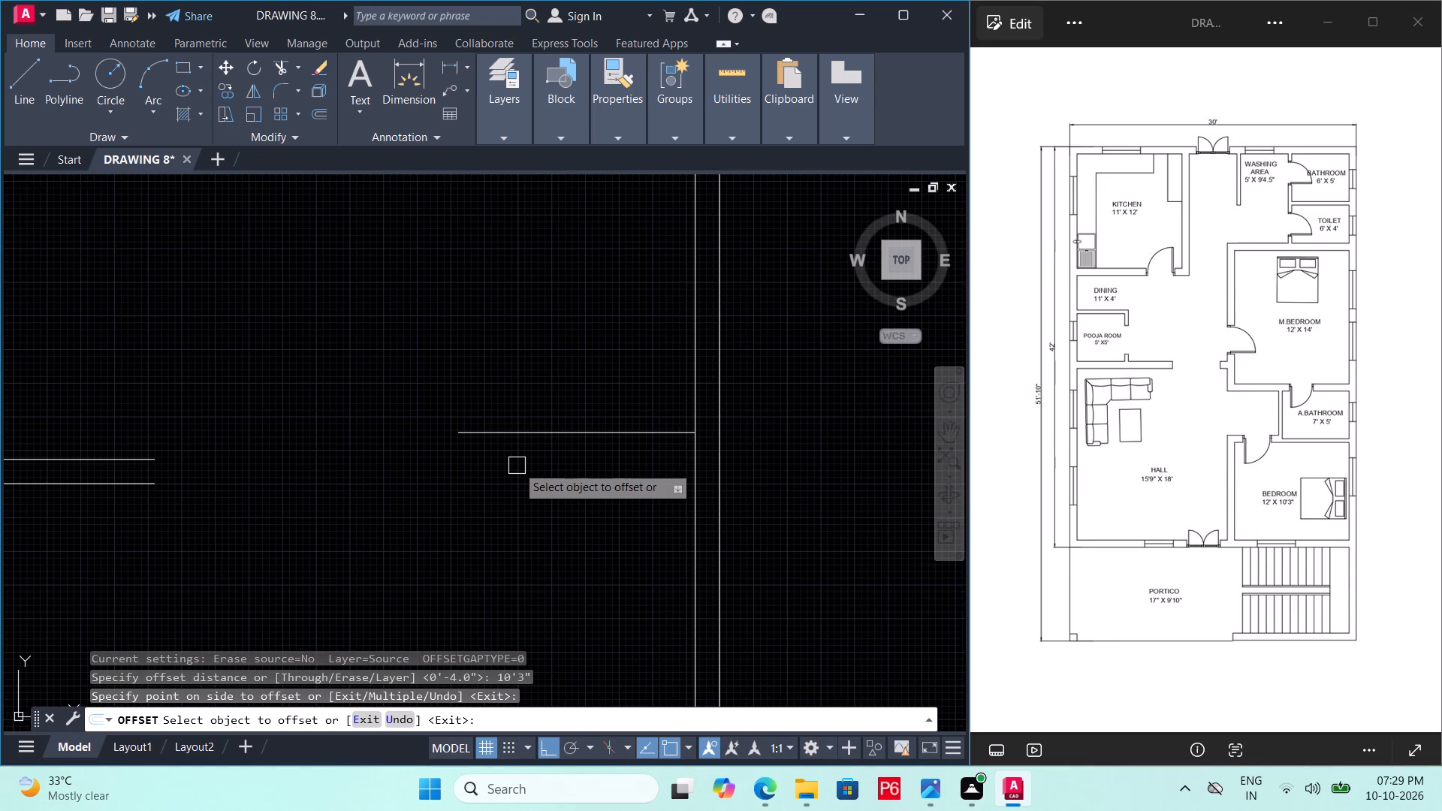
key(Escape)
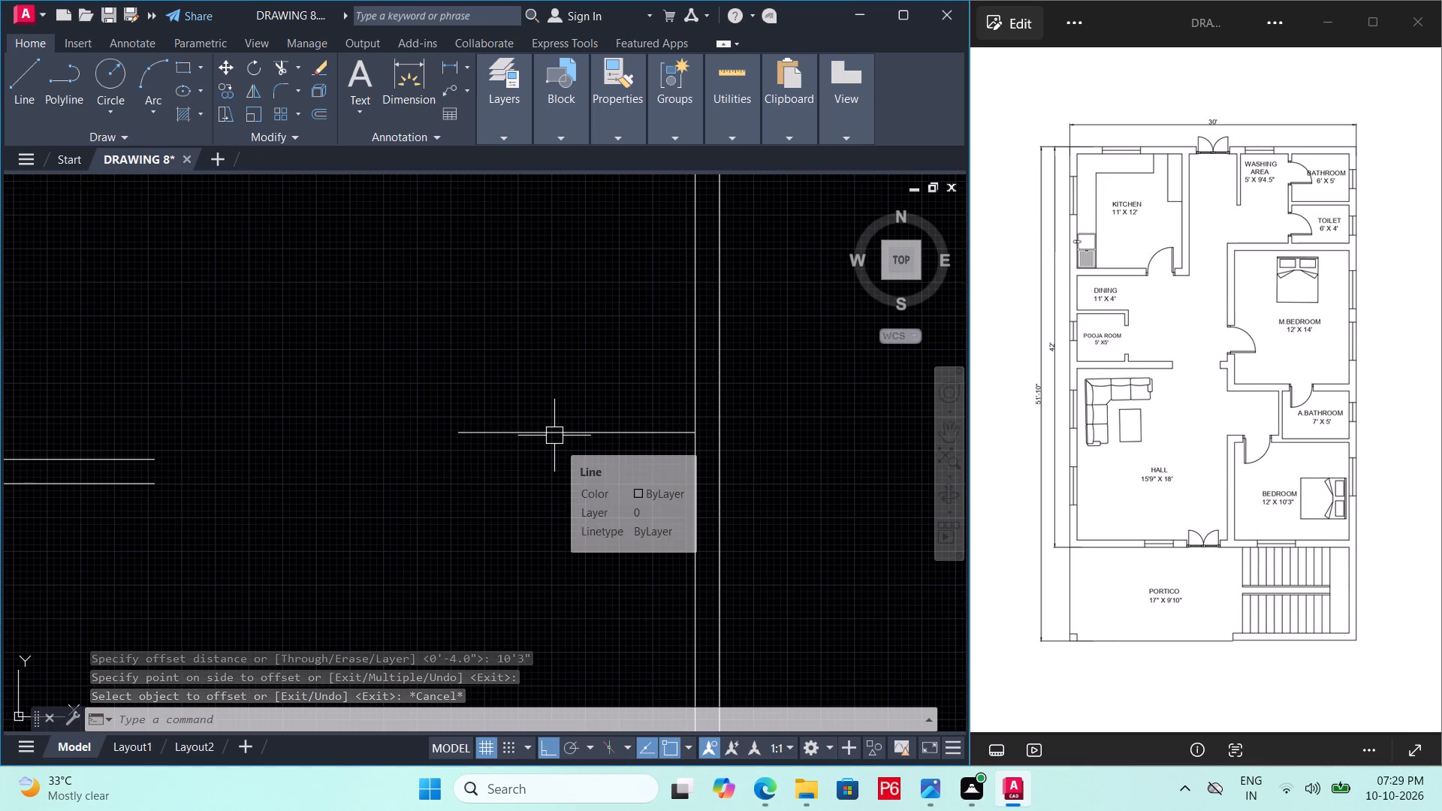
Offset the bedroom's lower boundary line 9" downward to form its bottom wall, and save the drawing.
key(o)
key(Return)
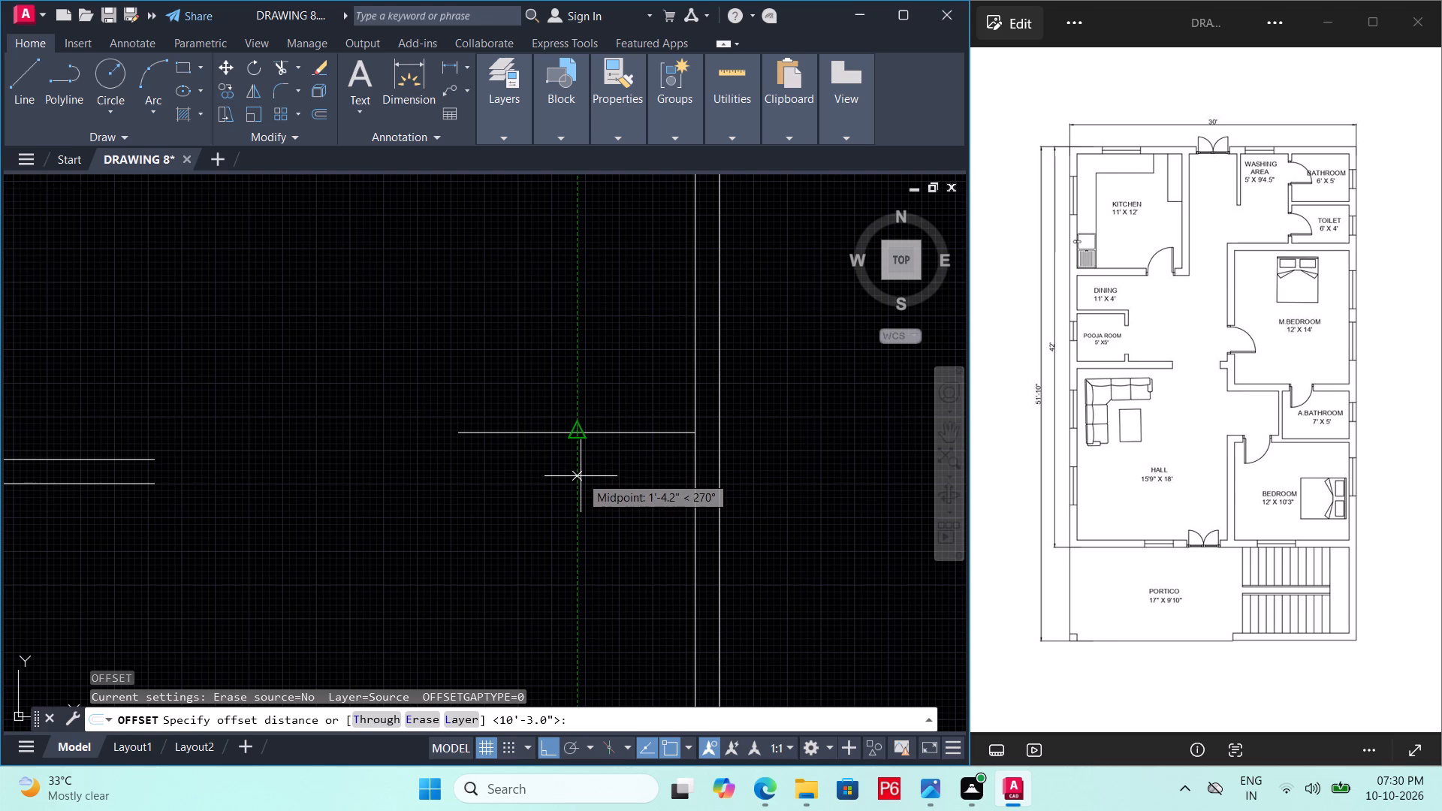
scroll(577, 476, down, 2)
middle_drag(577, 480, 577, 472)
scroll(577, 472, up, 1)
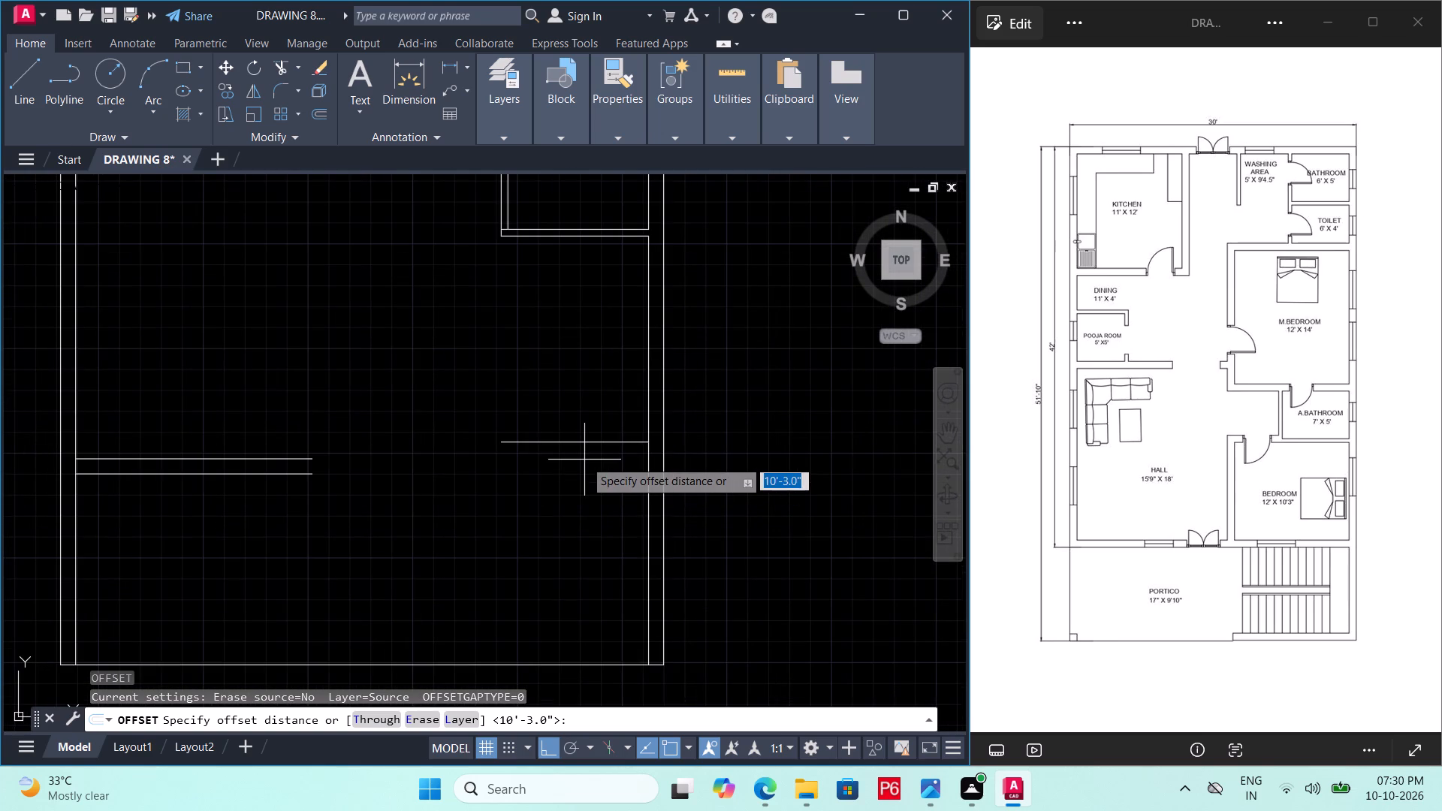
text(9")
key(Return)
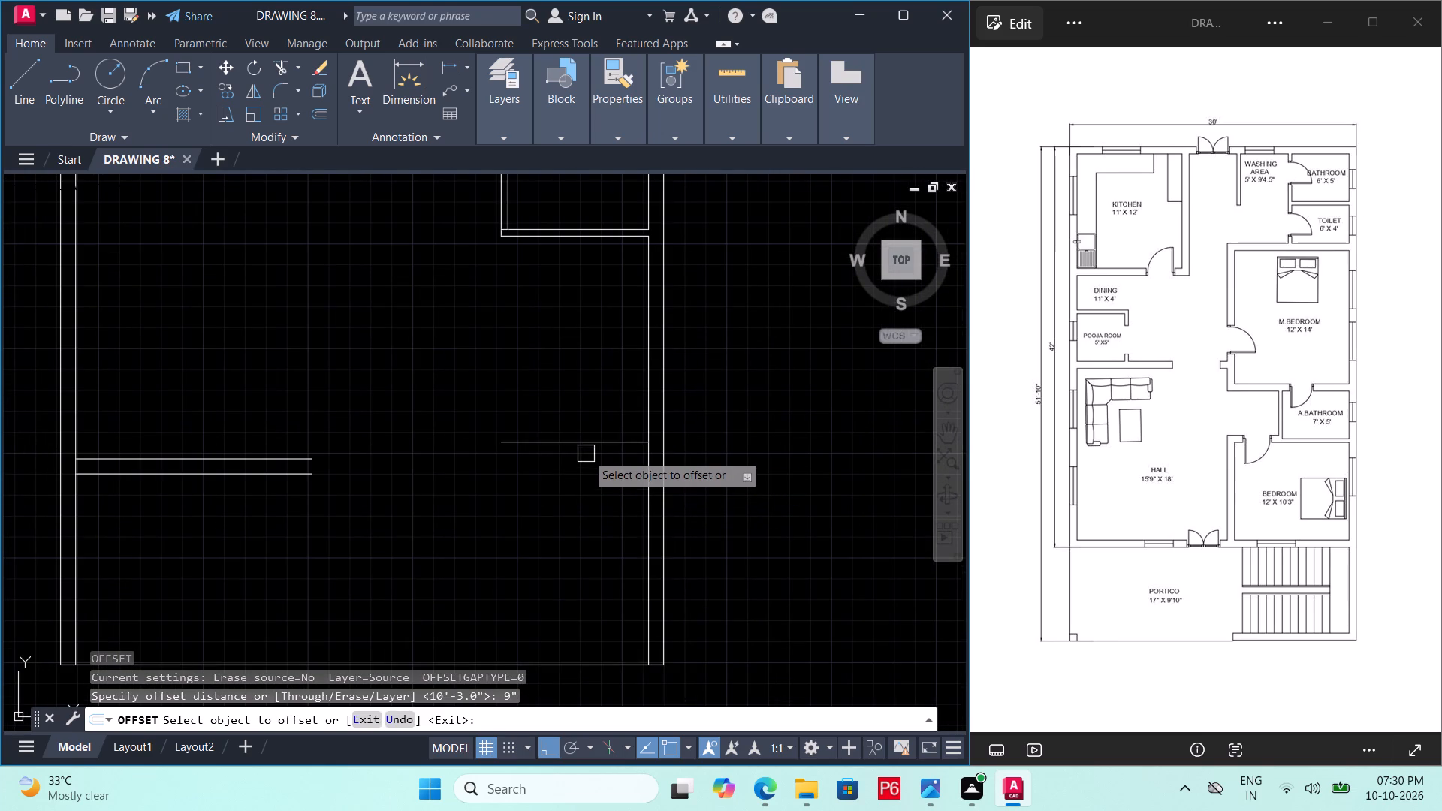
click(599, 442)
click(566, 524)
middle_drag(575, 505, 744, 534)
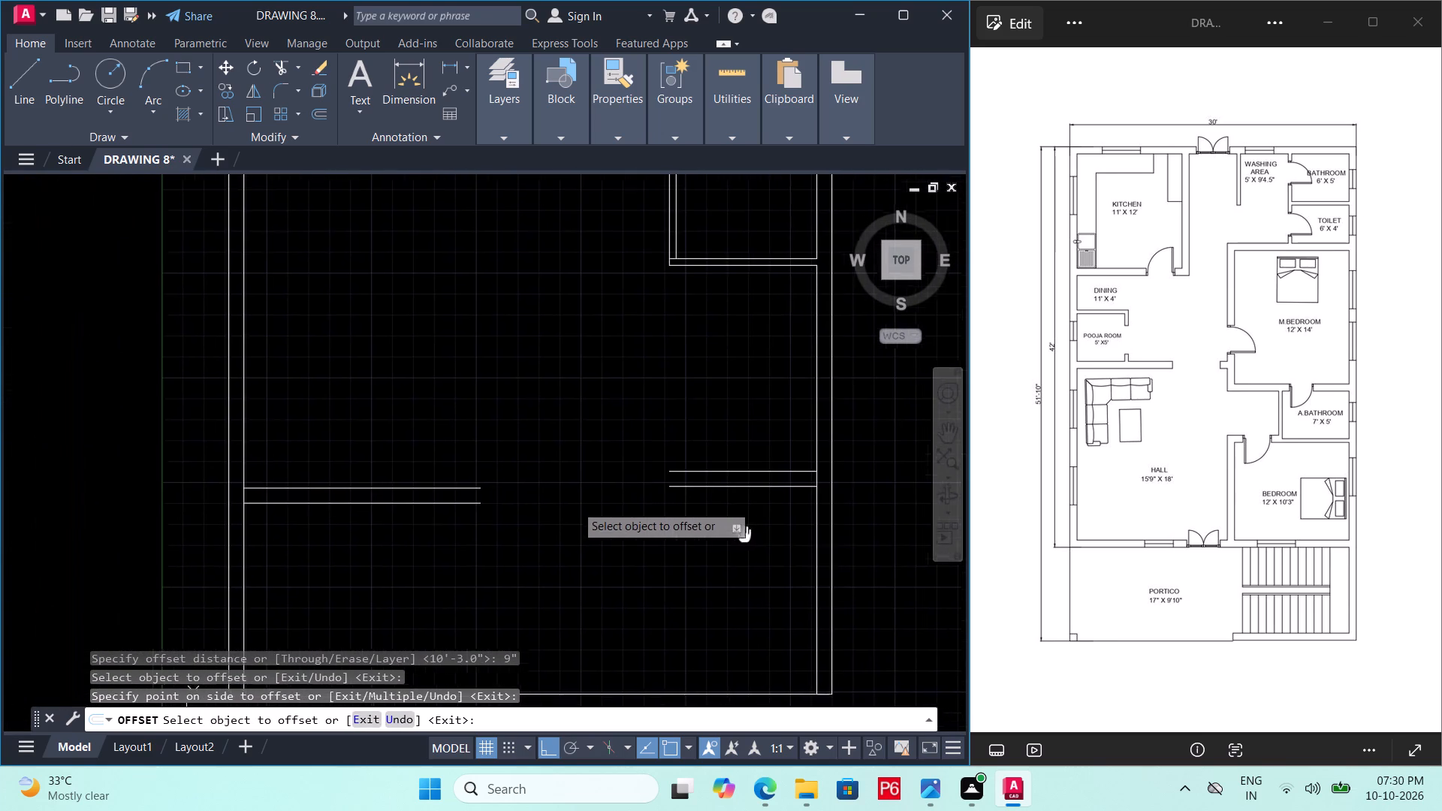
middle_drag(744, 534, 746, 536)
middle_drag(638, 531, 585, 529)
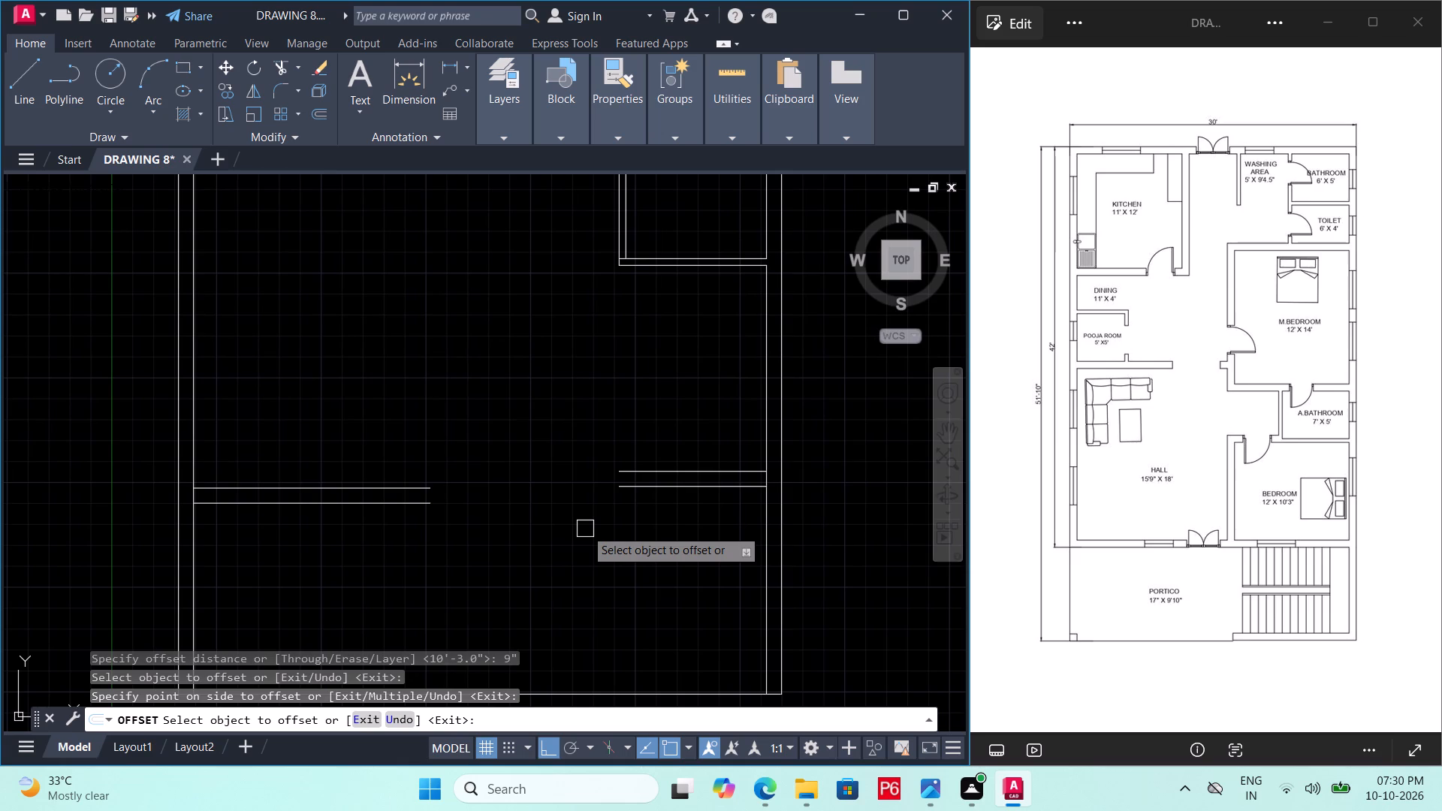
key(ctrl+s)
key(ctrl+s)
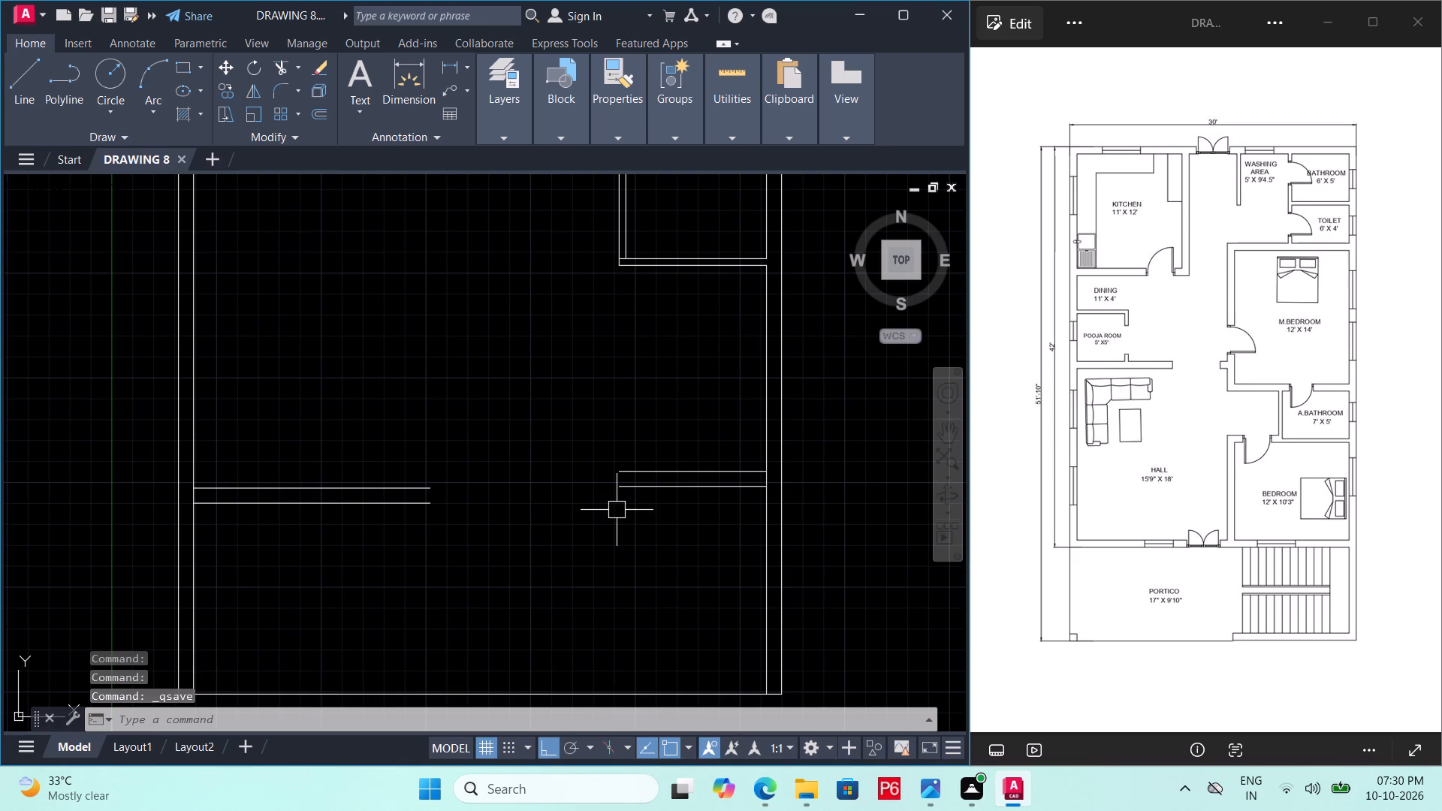
Delete the two short horizontal lines marking the bedroom's bottom wall beside the right outer wall.
click(677, 446)
click(659, 526)
key(Delete)
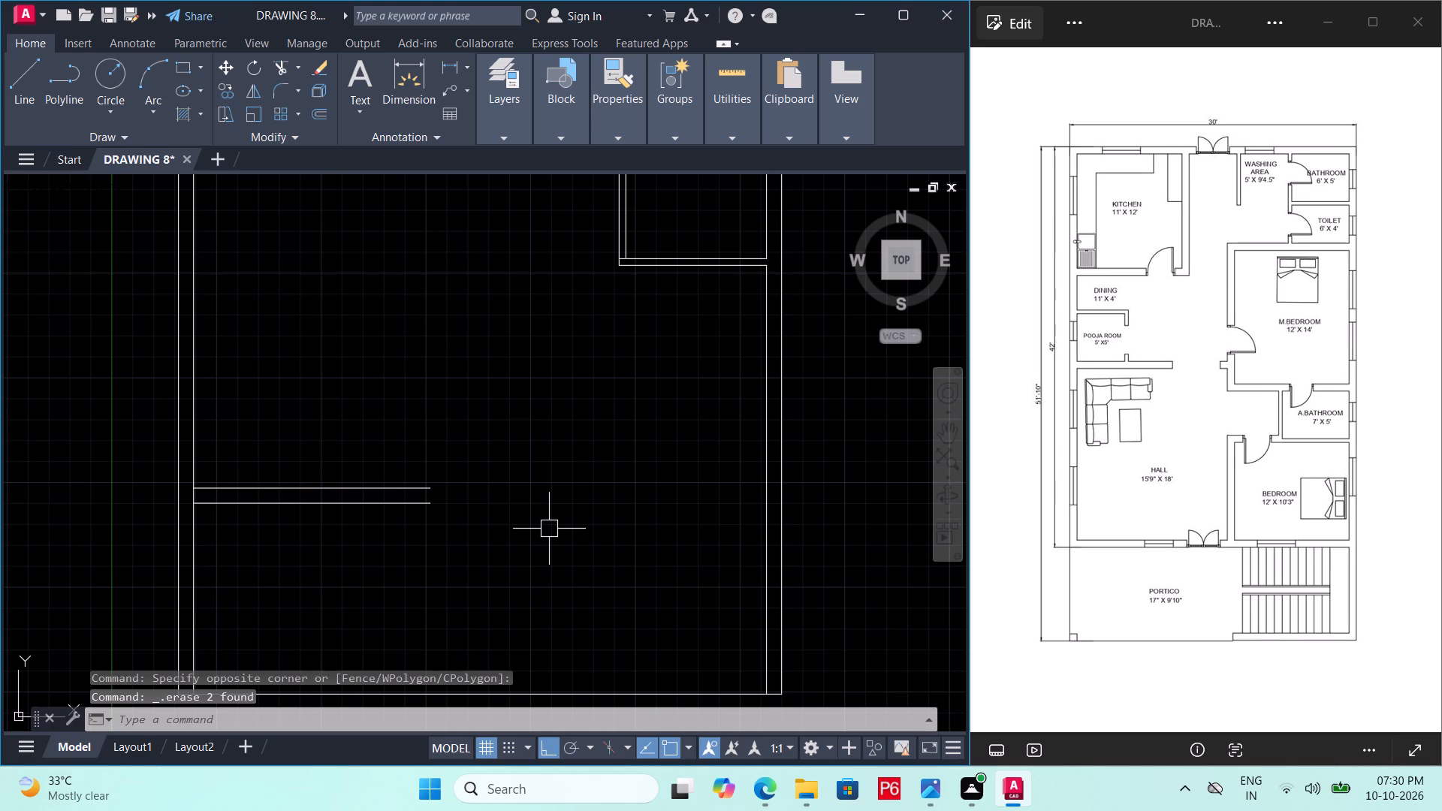
Extend both lines of the hall's bottom wall across to the right outer wall's inner line, and save.
key(e)
text(X)
key(space)
key(space)
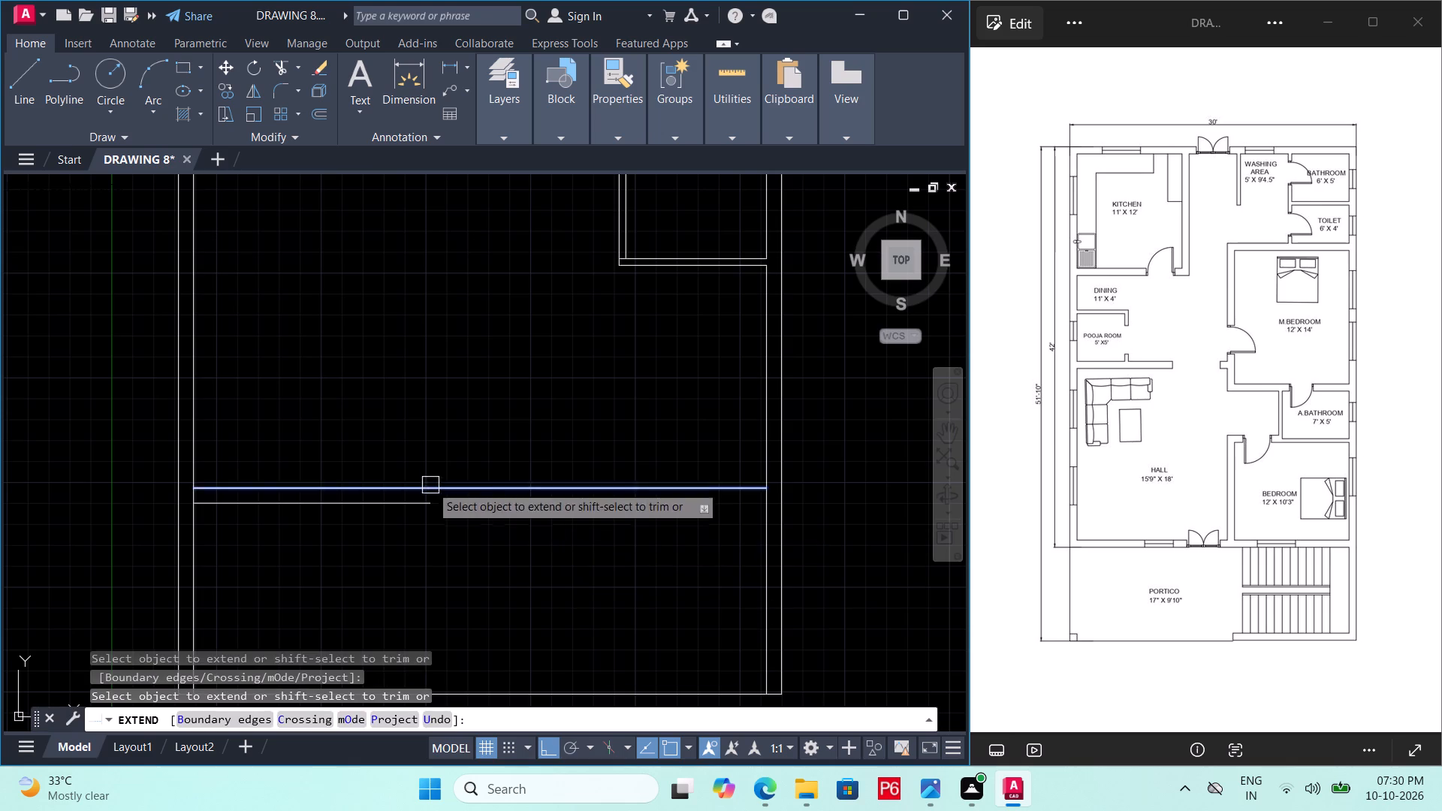
click(427, 454)
click(400, 545)
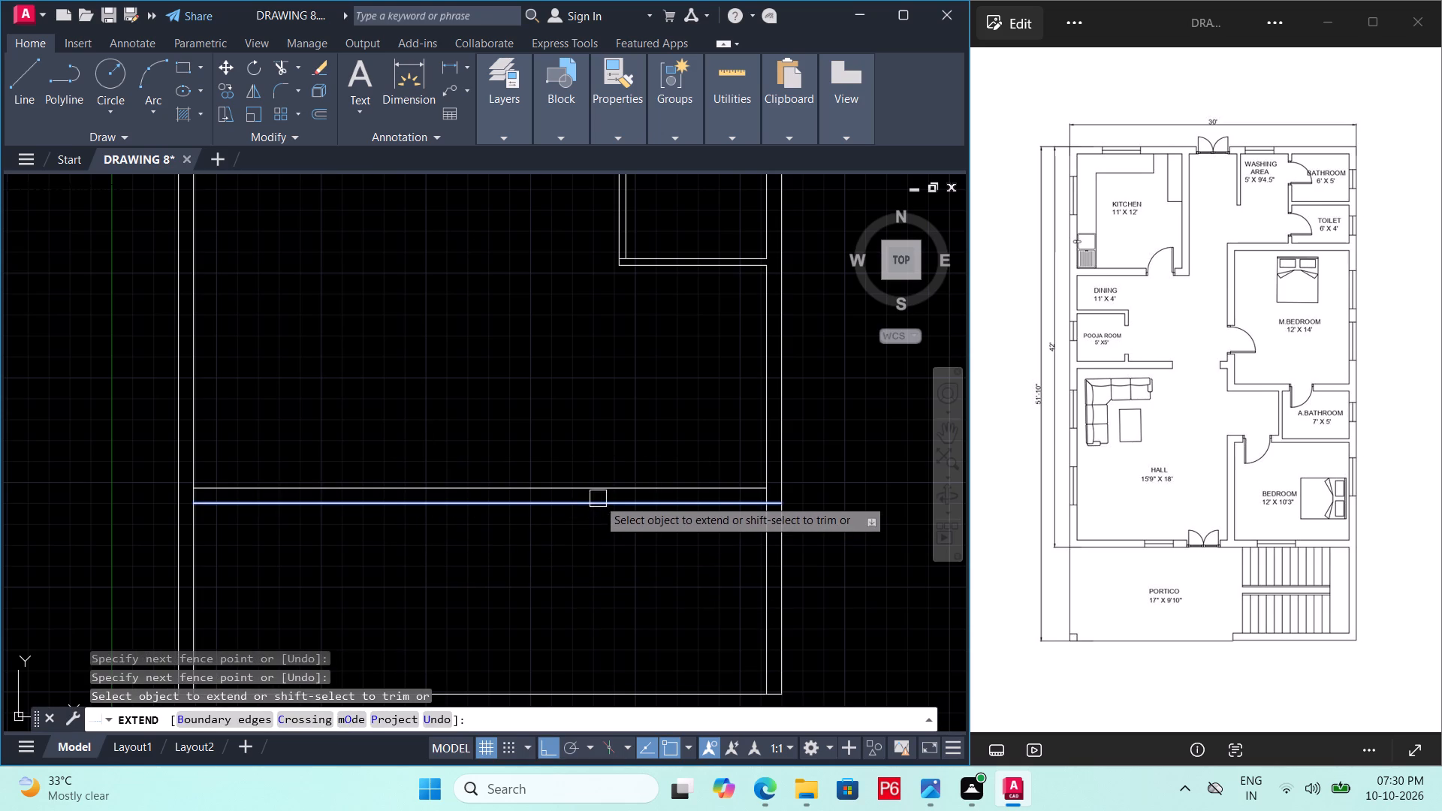
key(Escape)
middle_drag(600, 493, 540, 504)
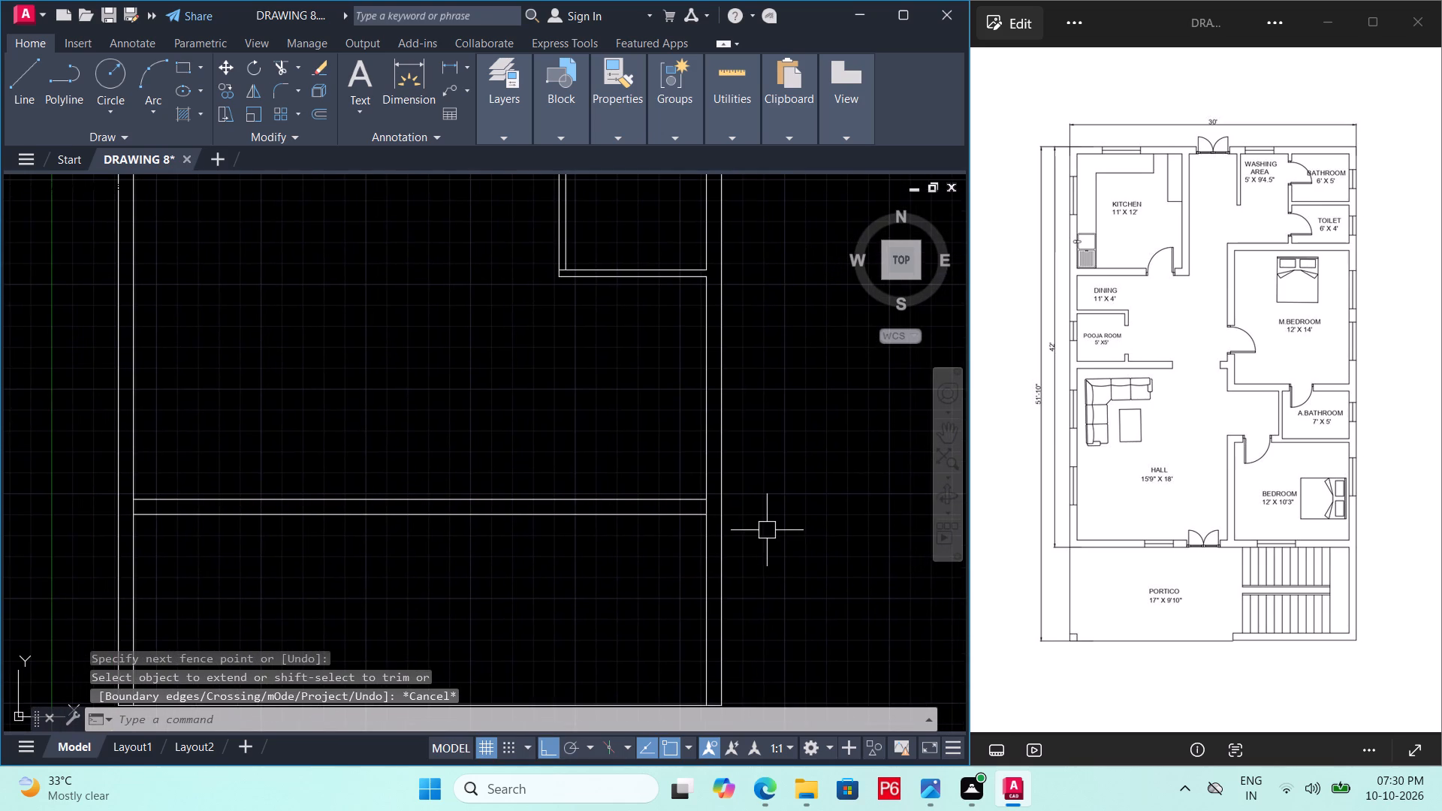
key(ctrl+s)
key(ctrl+s)
Trim the outer walls' inner lines between the two bottom wall lines at both the right and left junctions.
scroll(712, 527, up, 2)
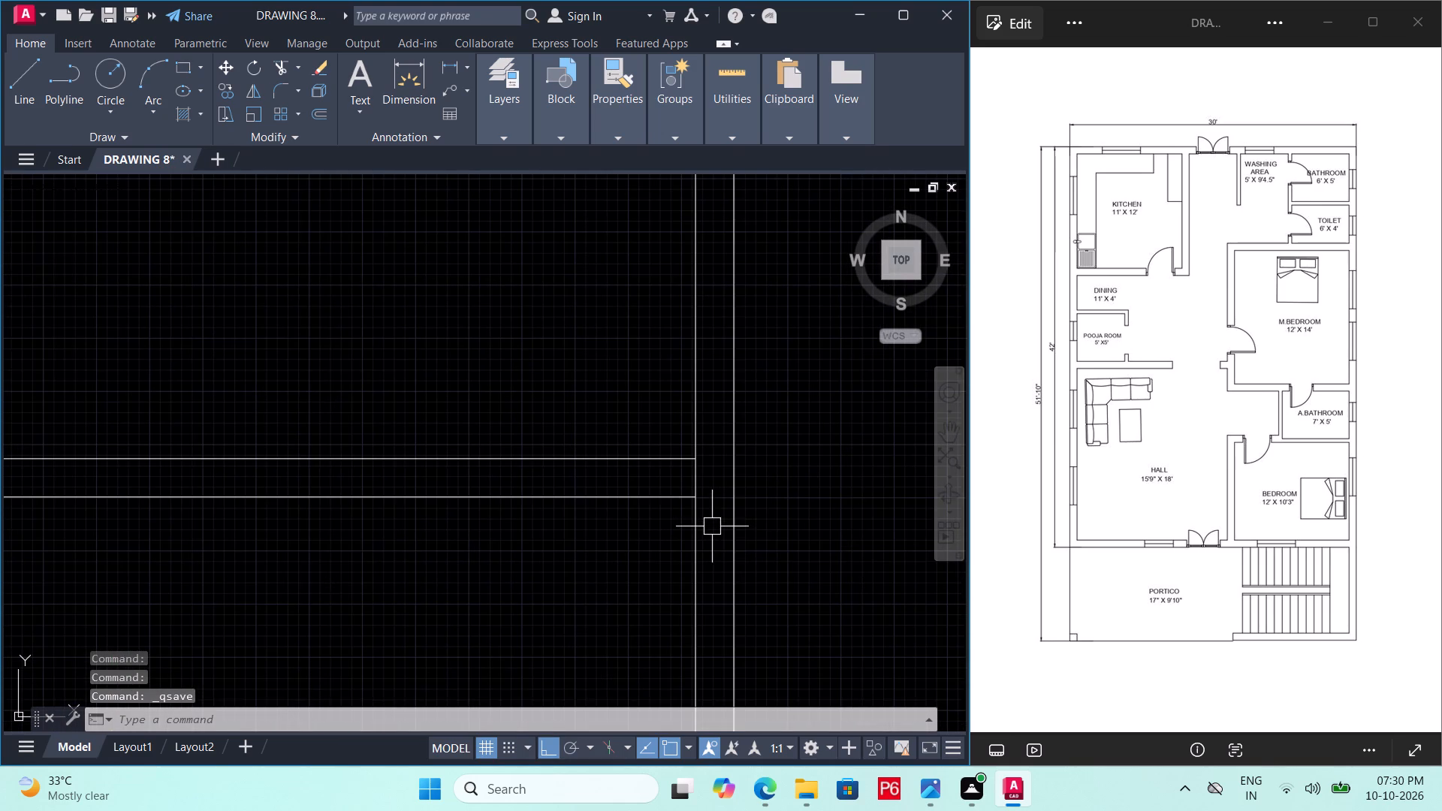
text(TR)
key(space)
key(space)
click(699, 481)
scroll(710, 495, down, 2)
middle_drag(713, 499, 718, 508)
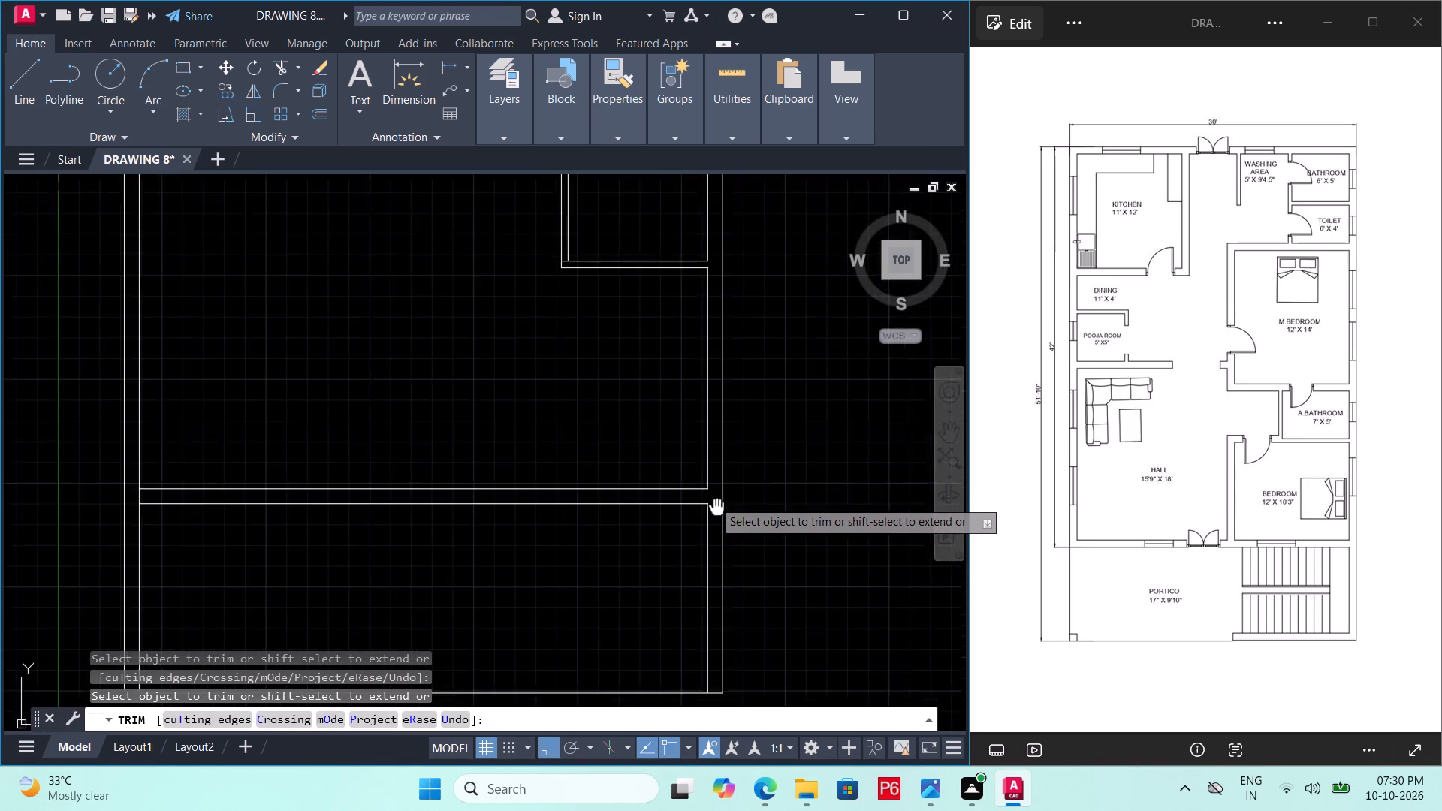
middle_drag(718, 508, 753, 566)
middle_drag(466, 548, 1039, 520)
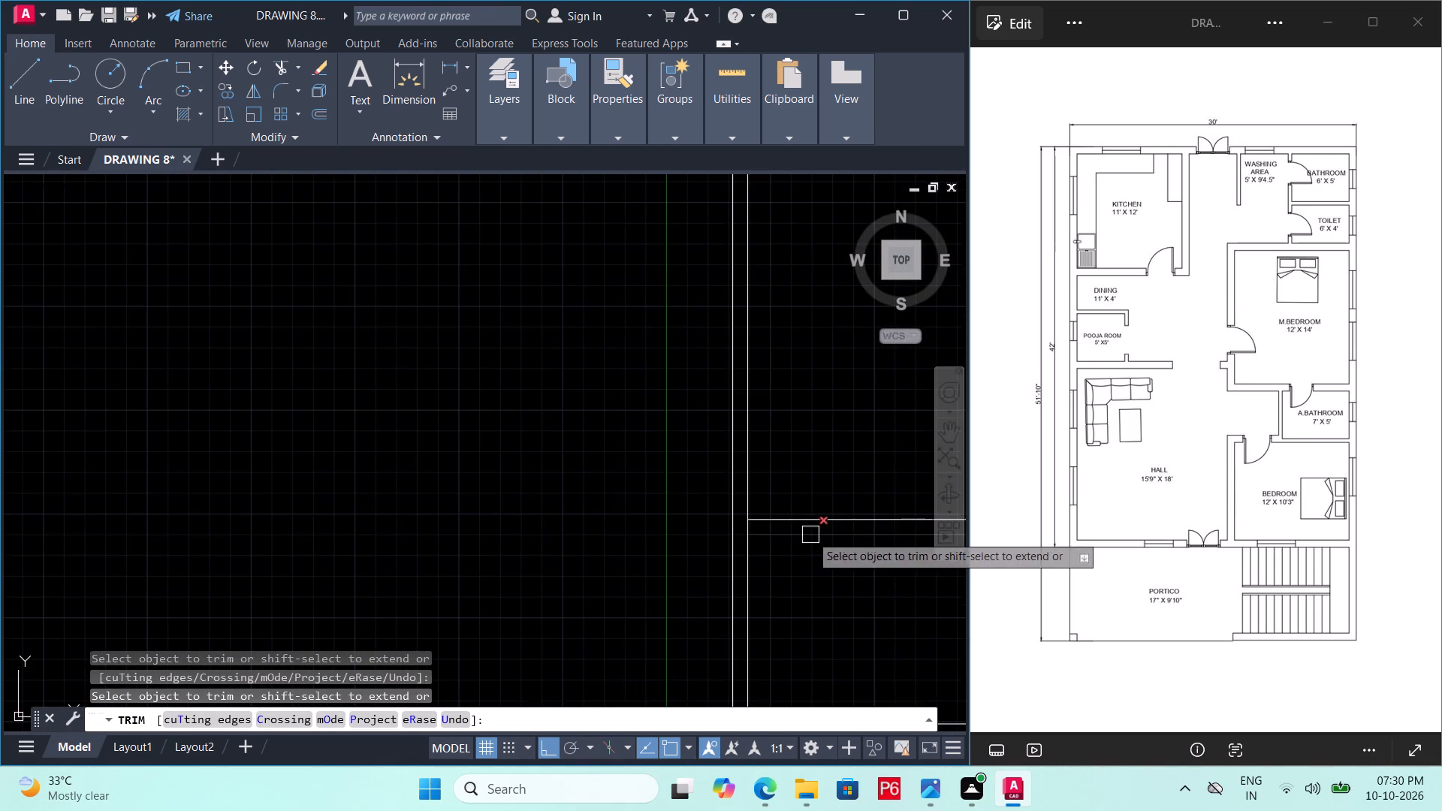
middle_drag(810, 535, 600, 535)
scroll(534, 532, up, 3)
click(551, 517)
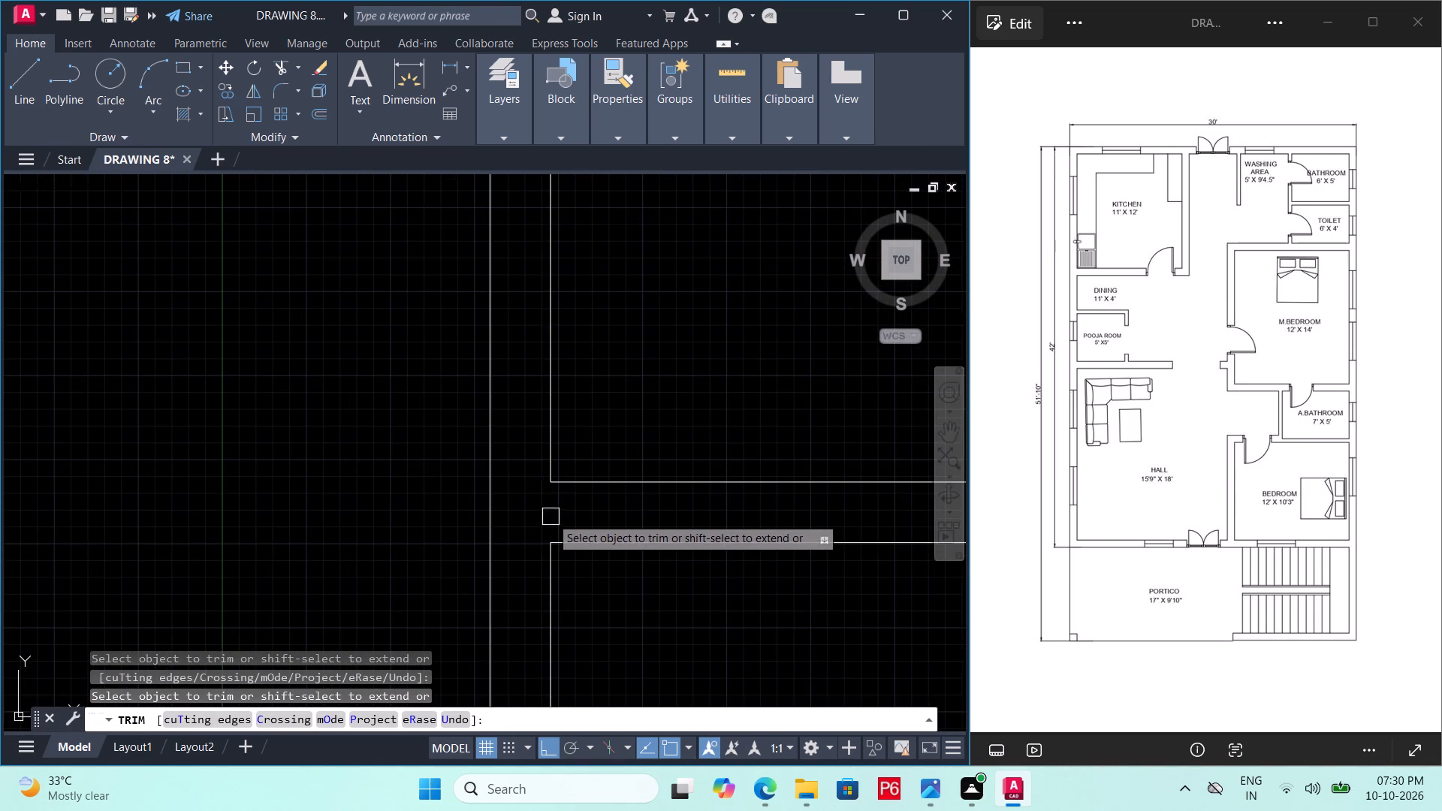
Trim the left outer wall's inner line where the hall–pooja room, pooja room–dining and dining–kitchen walls meet it.
scroll(513, 544, down, 3)
middle_drag(581, 411, 531, 664)
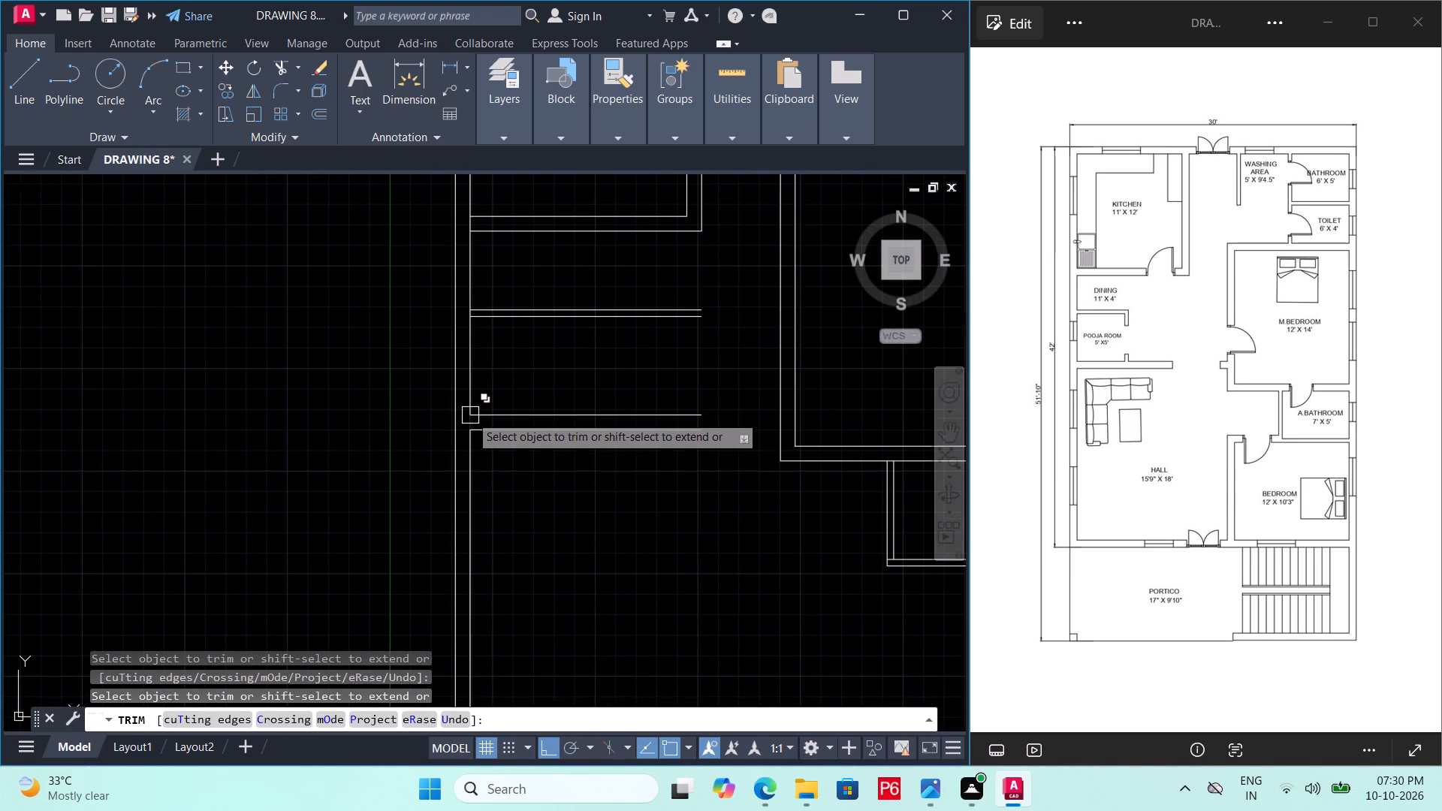
scroll(470, 415, up, 3)
click(469, 441)
scroll(490, 412, down, 2)
middle_drag(496, 436, 505, 659)
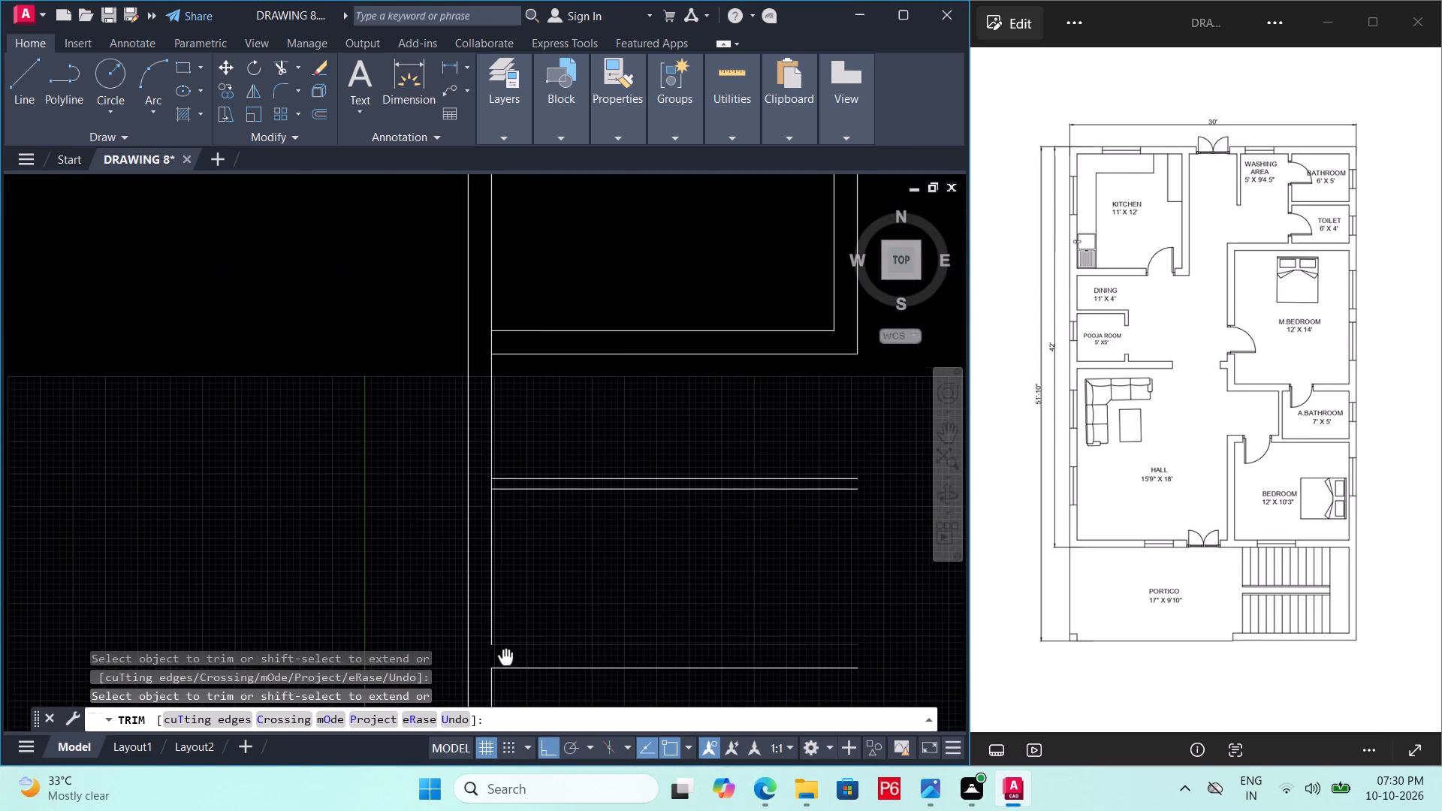
middle_drag(505, 659, 505, 656)
scroll(494, 472, up, 3)
click(480, 519)
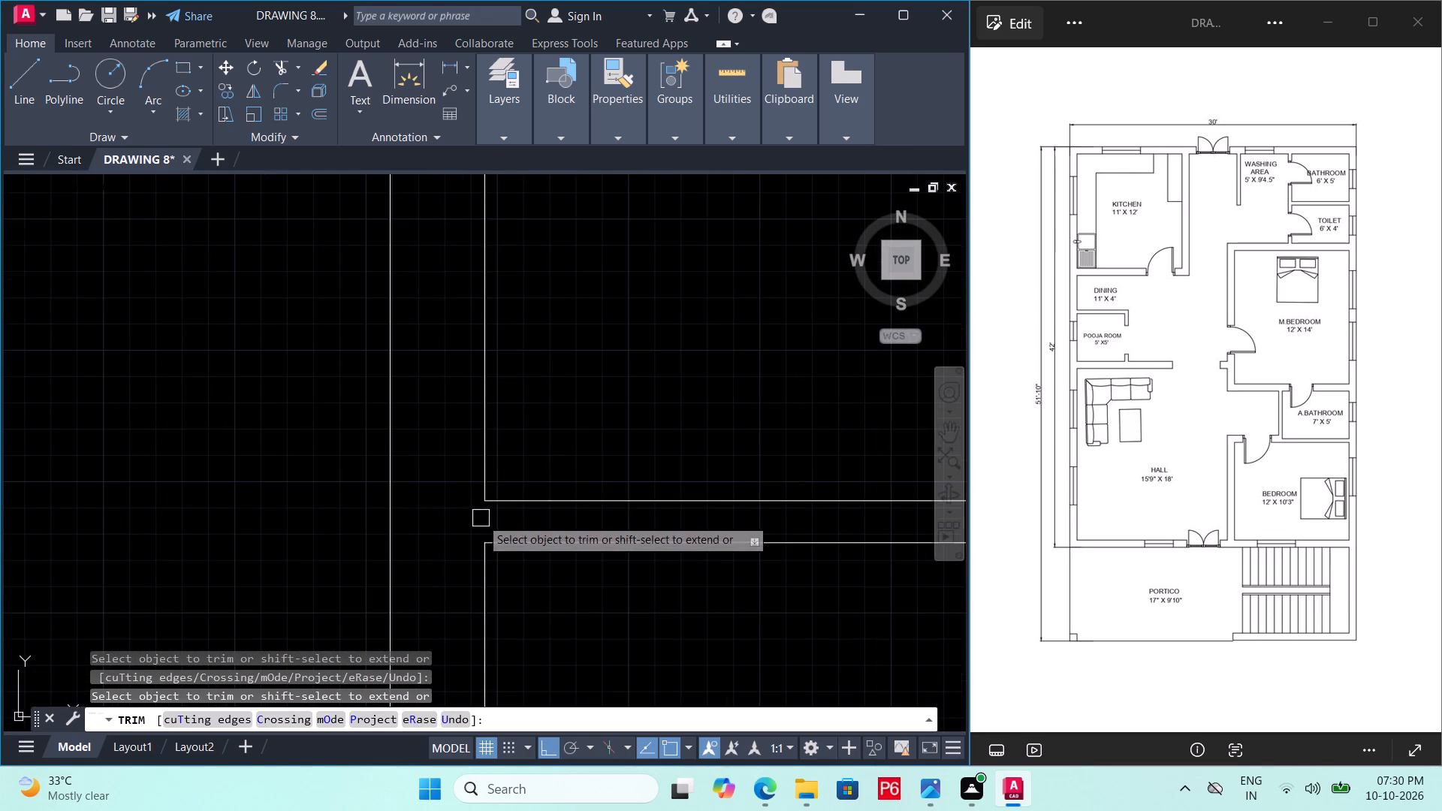
scroll(565, 393, down, 2)
middle_drag(566, 409, 508, 620)
click(472, 436)
End the trimming and save the drawing.
scroll(515, 404, down, 3)
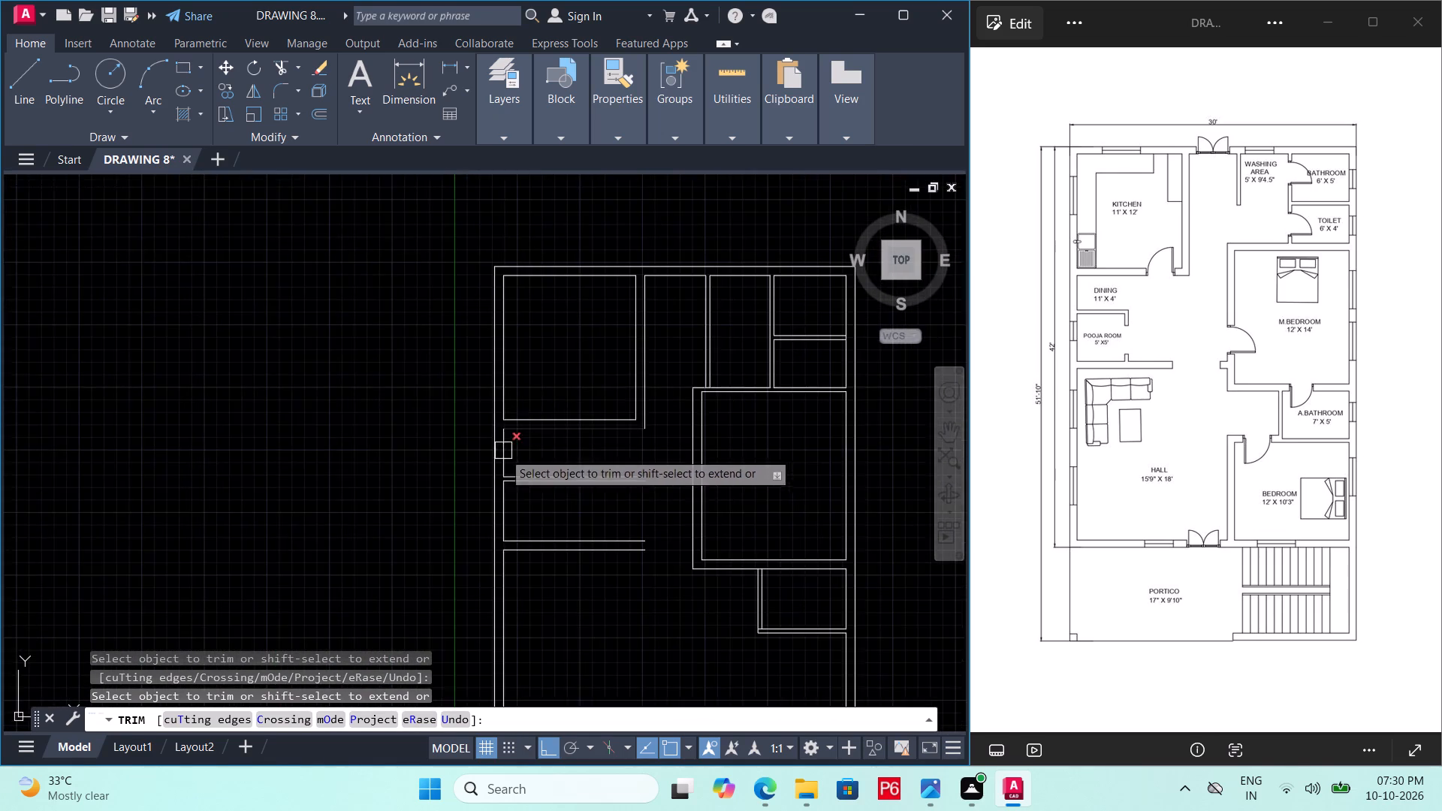
middle_drag(499, 471, 361, 486)
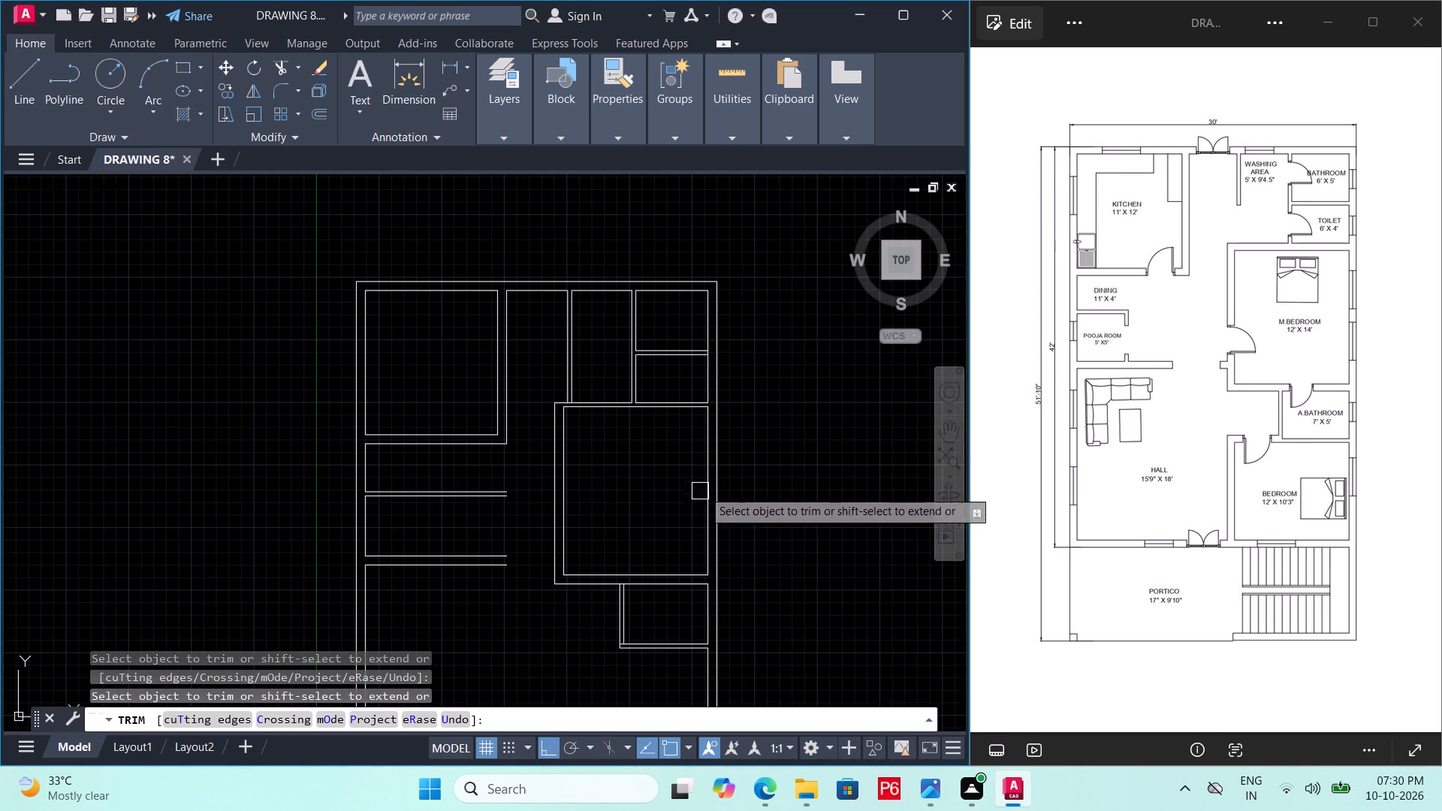
middle_drag(723, 547, 744, 356)
key(ctrl+s)
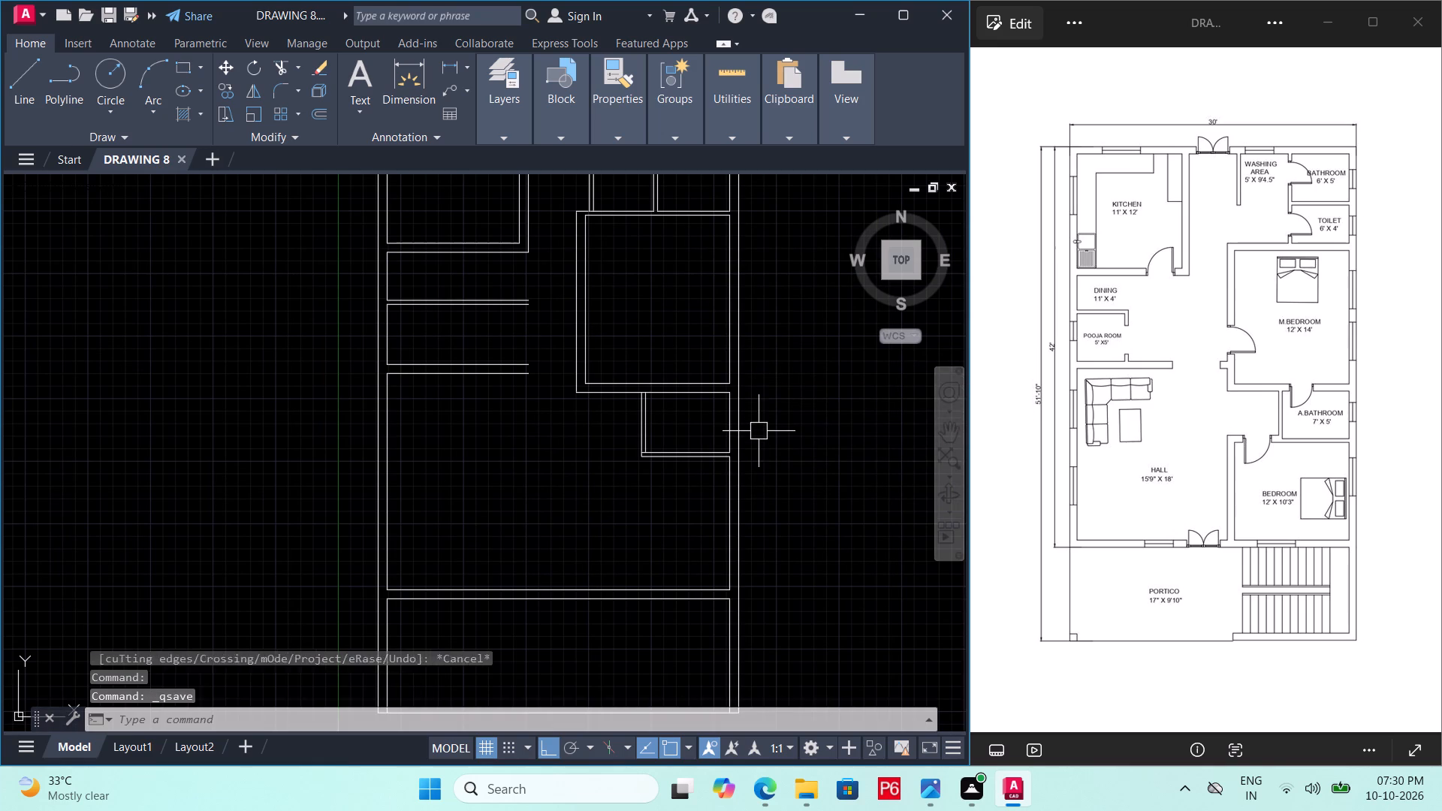
key(ctrl+s)
key(ctrl+s)
key(ctrl+s)
key(ctrl+s)
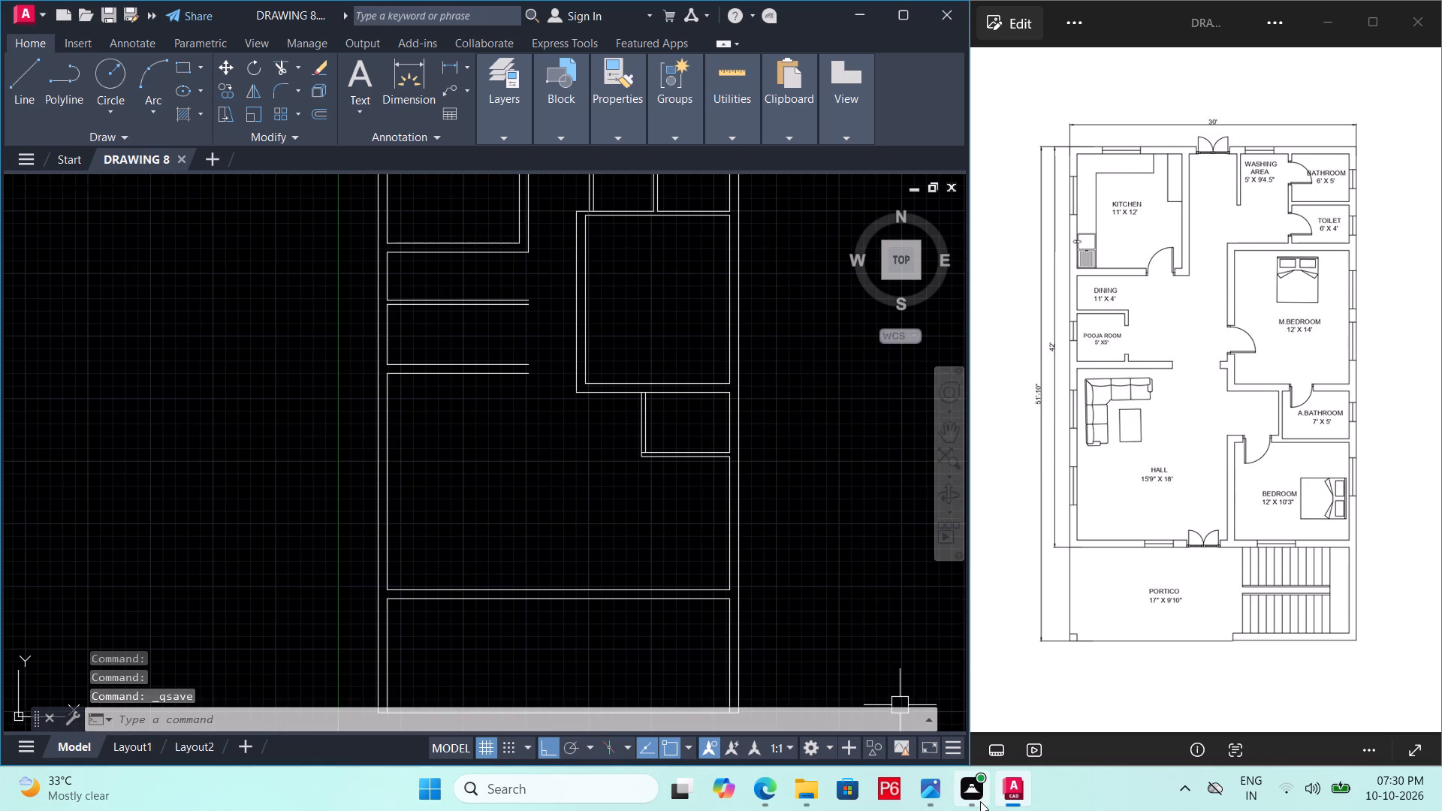
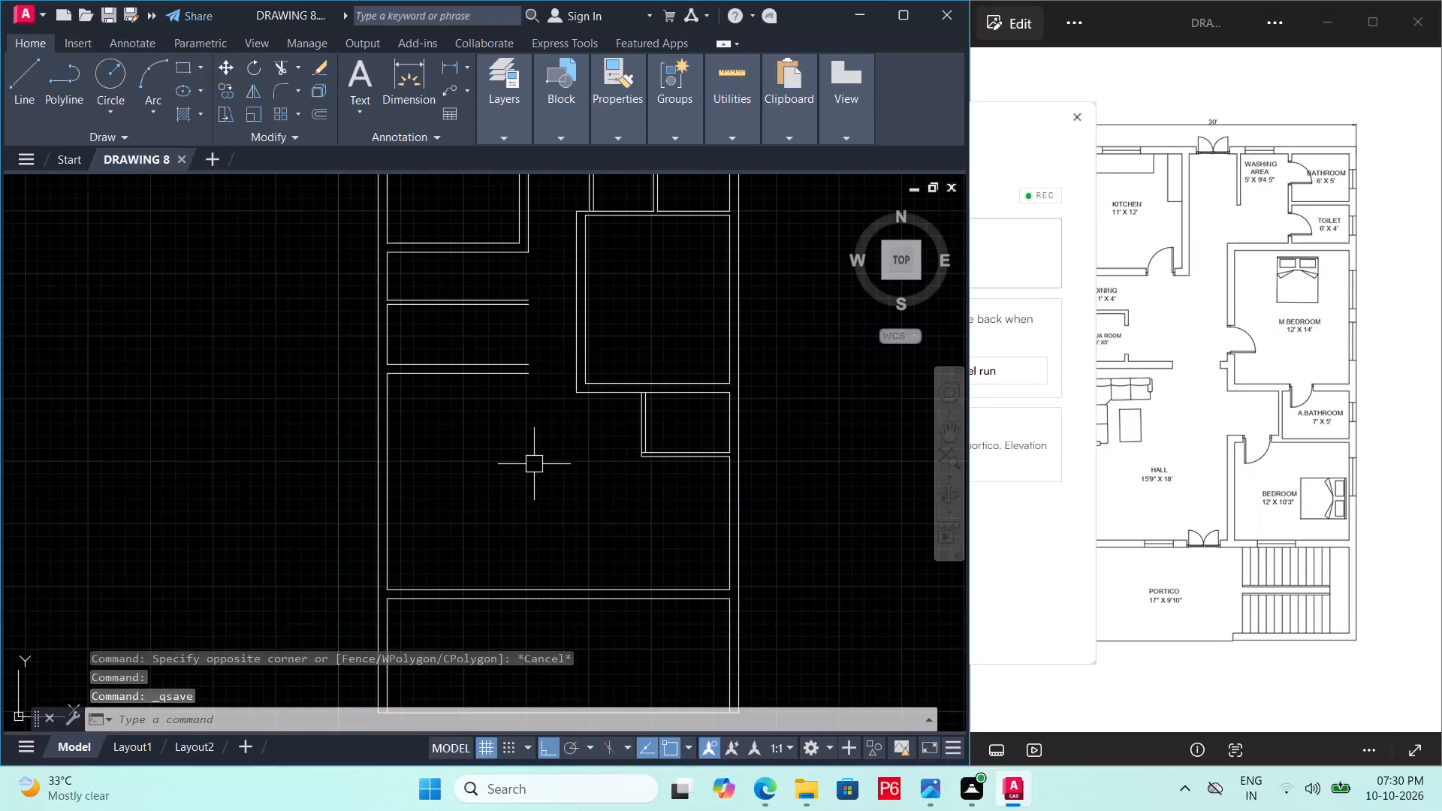
Save the drawing and bring the reference floor plan into full view beside it.
key(ctrl+s)
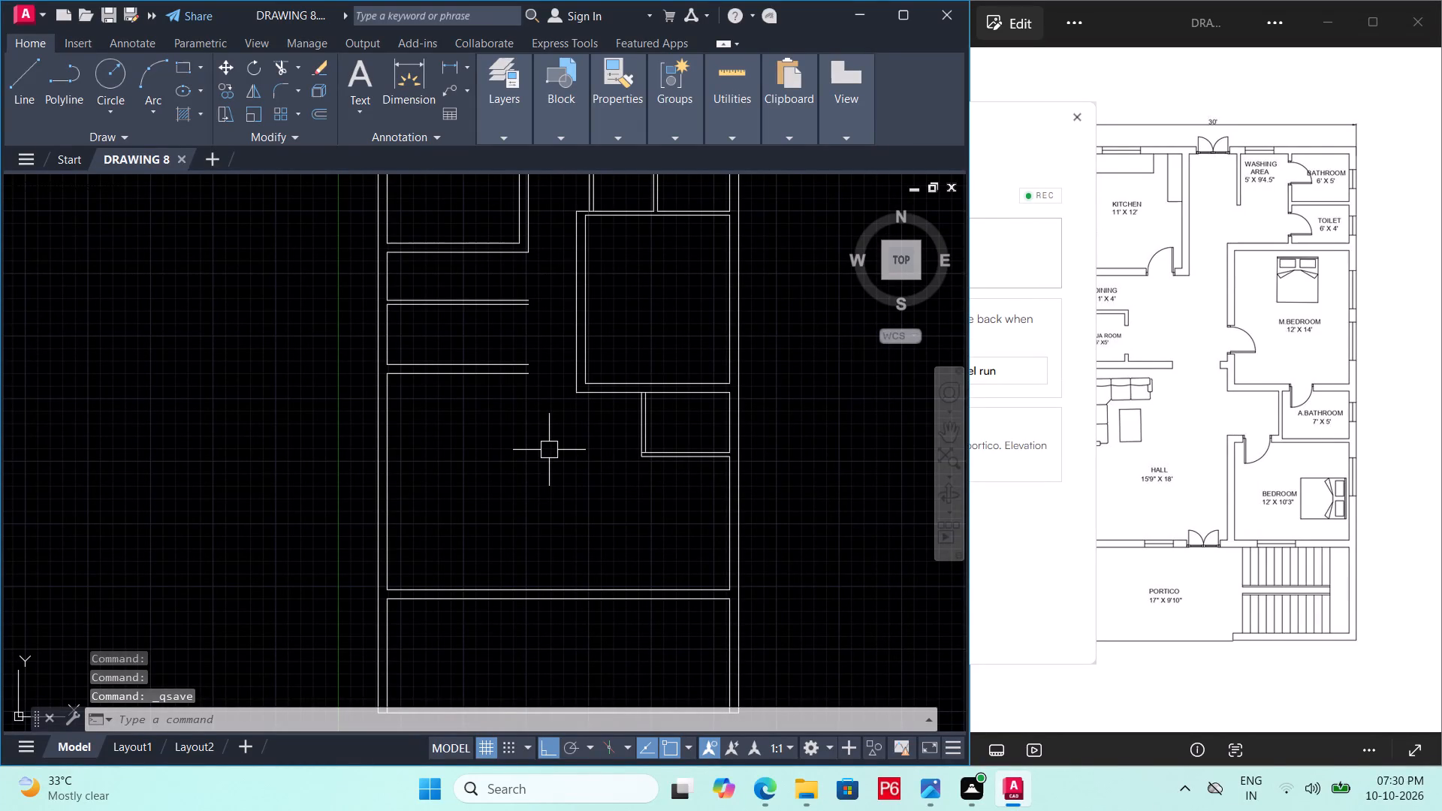
click(1152, 316)
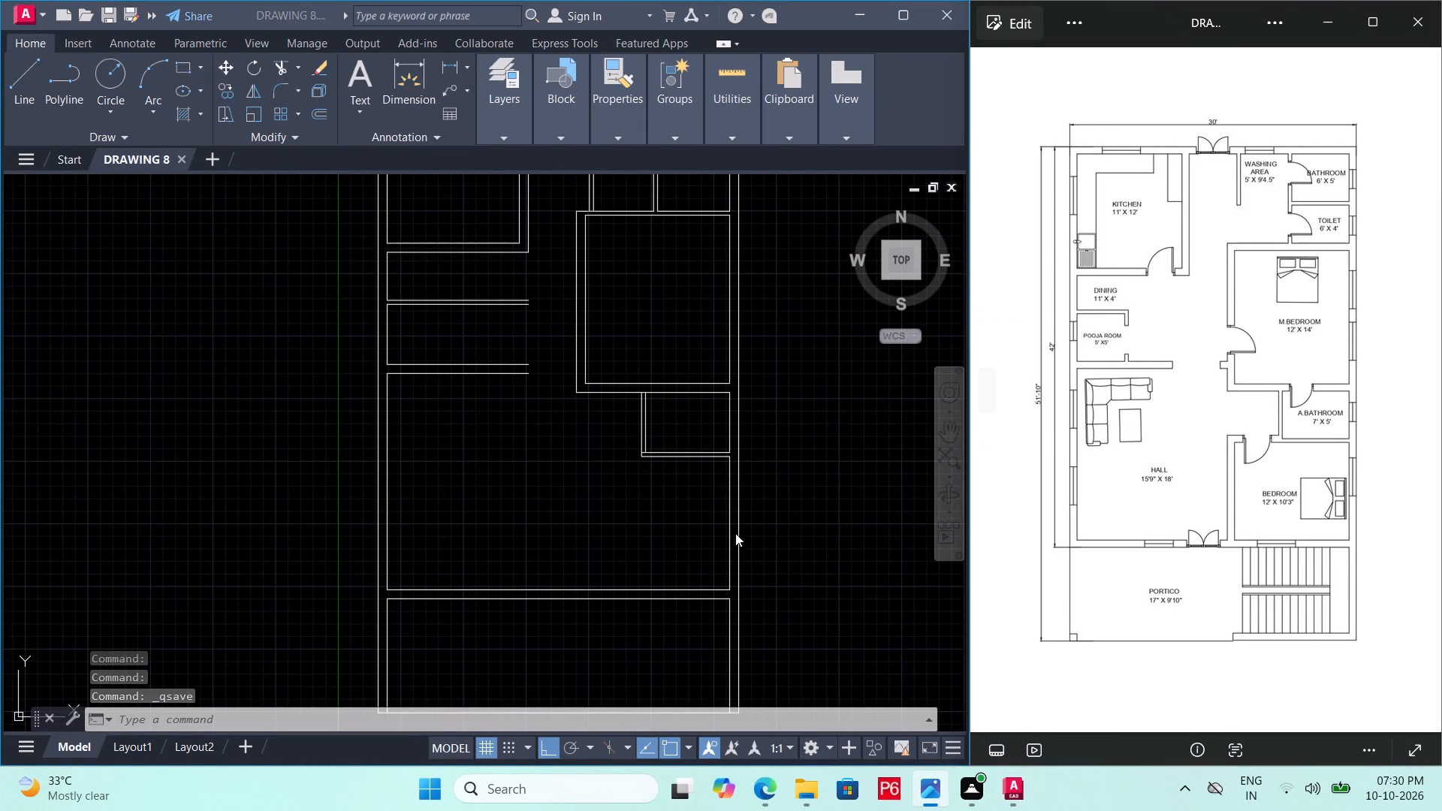
click(609, 494)
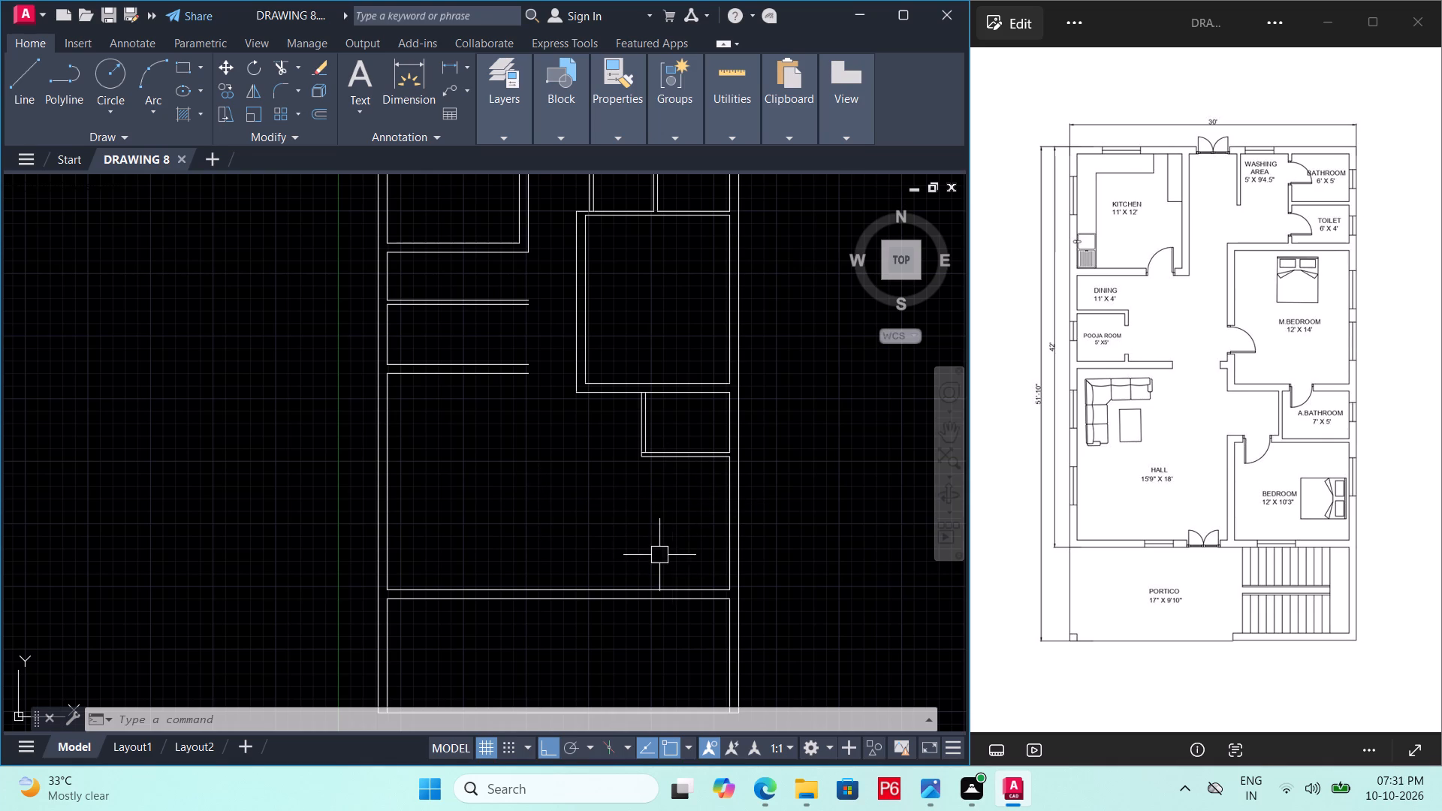
Offset the right outer wall's inner line at the lower bedroom 12' to the left for the bedroom's left wall.
scroll(659, 545, up, 1)
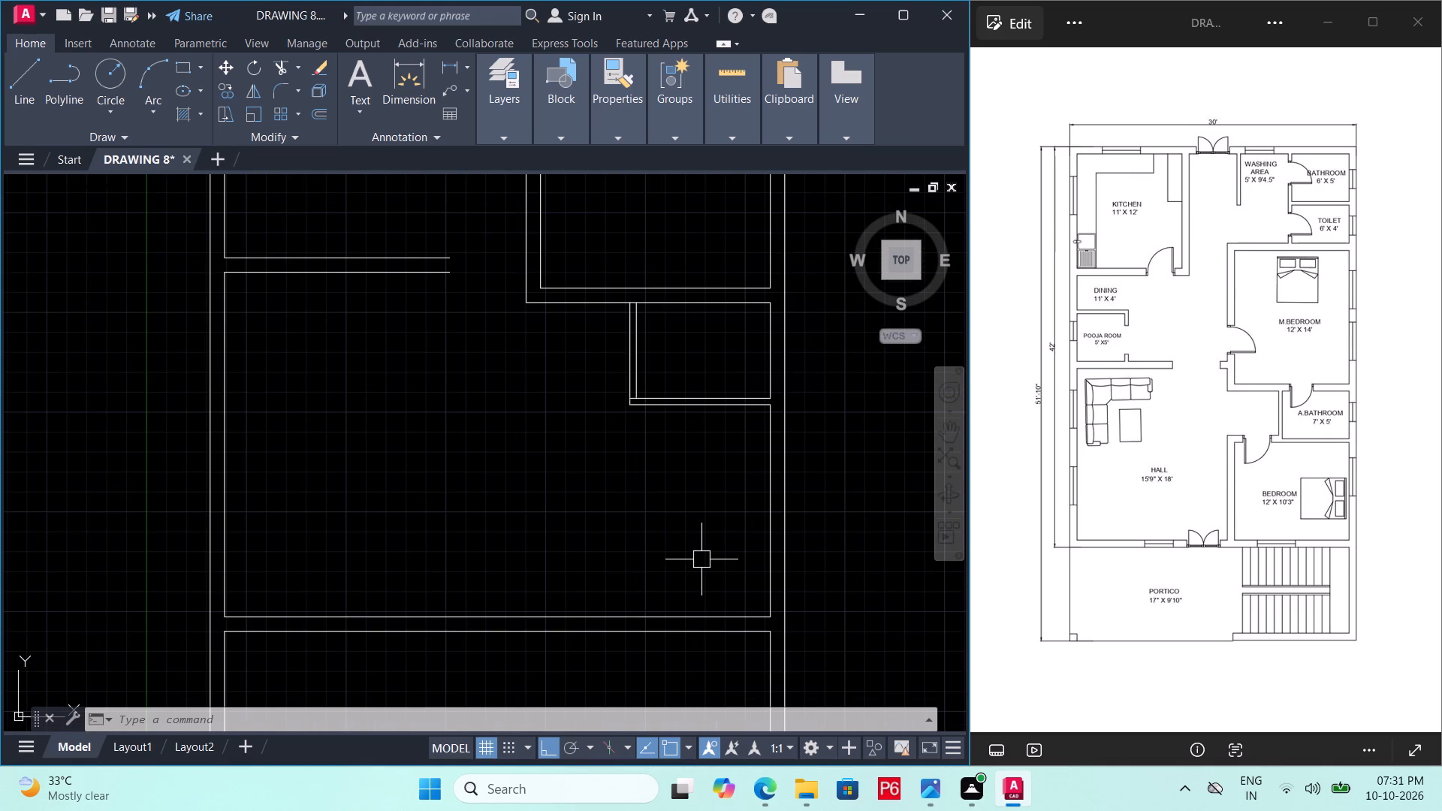
key(o)
key(Return)
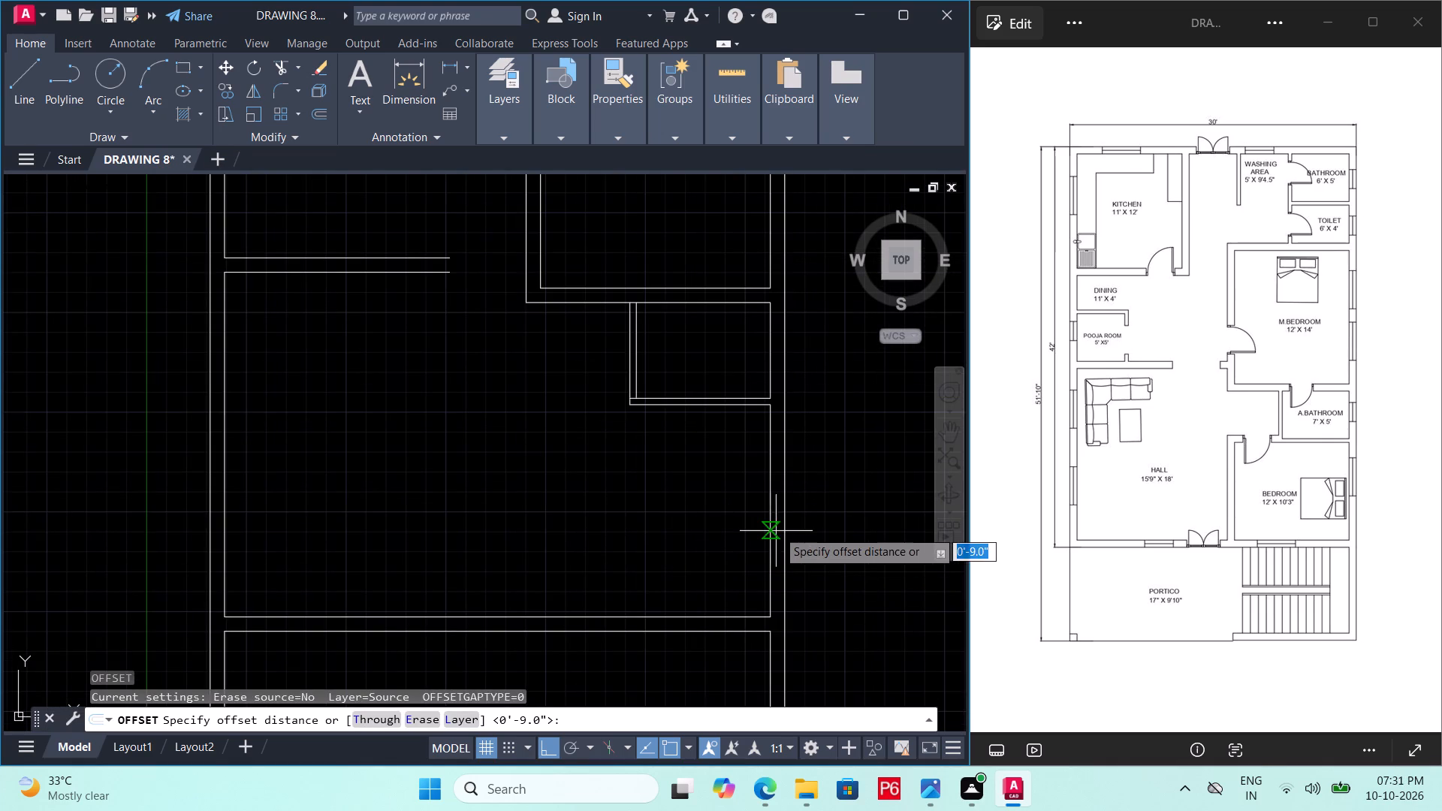
key(Escape)
click(771, 532)
key(o)
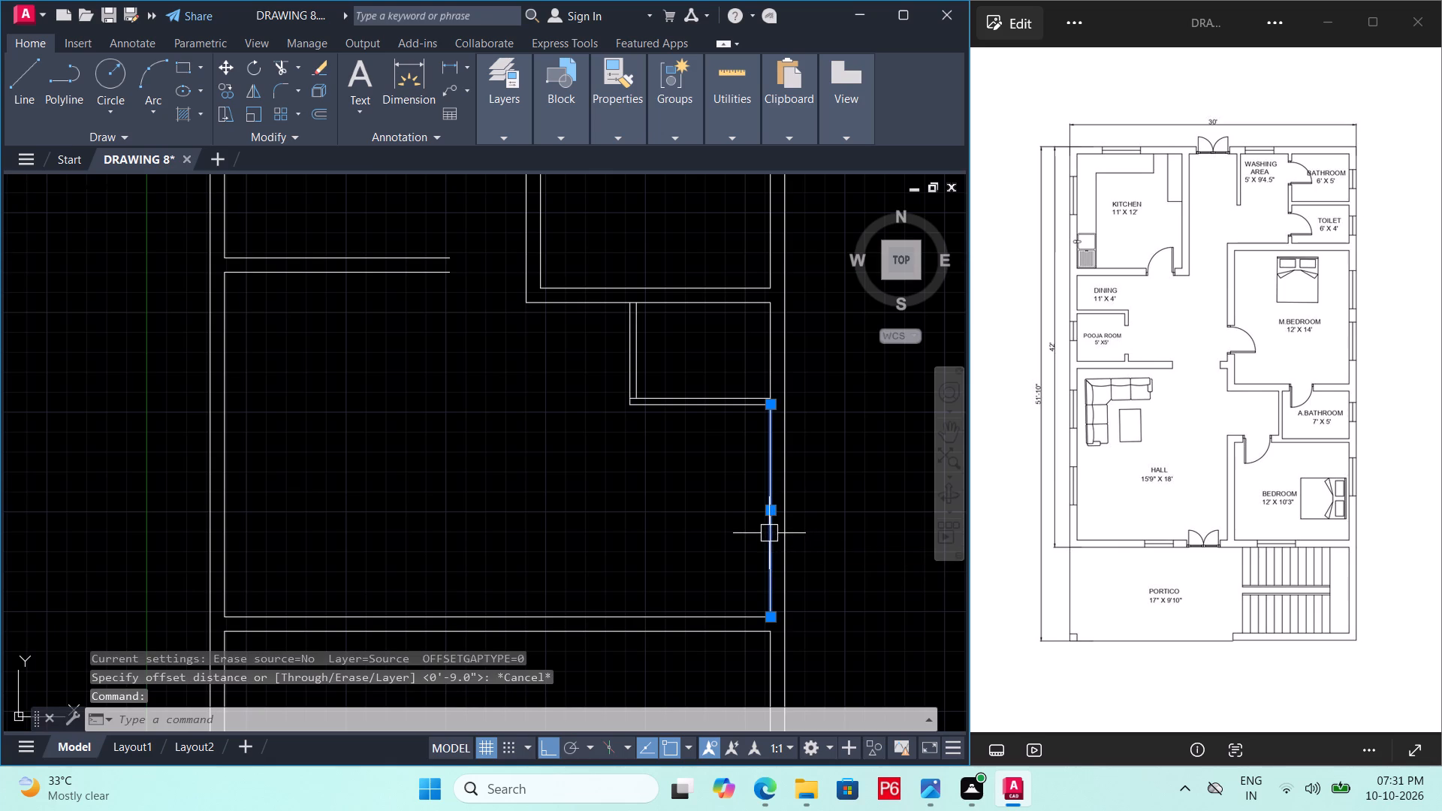
key(Return)
text(12')
key(Return)
click(769, 533)
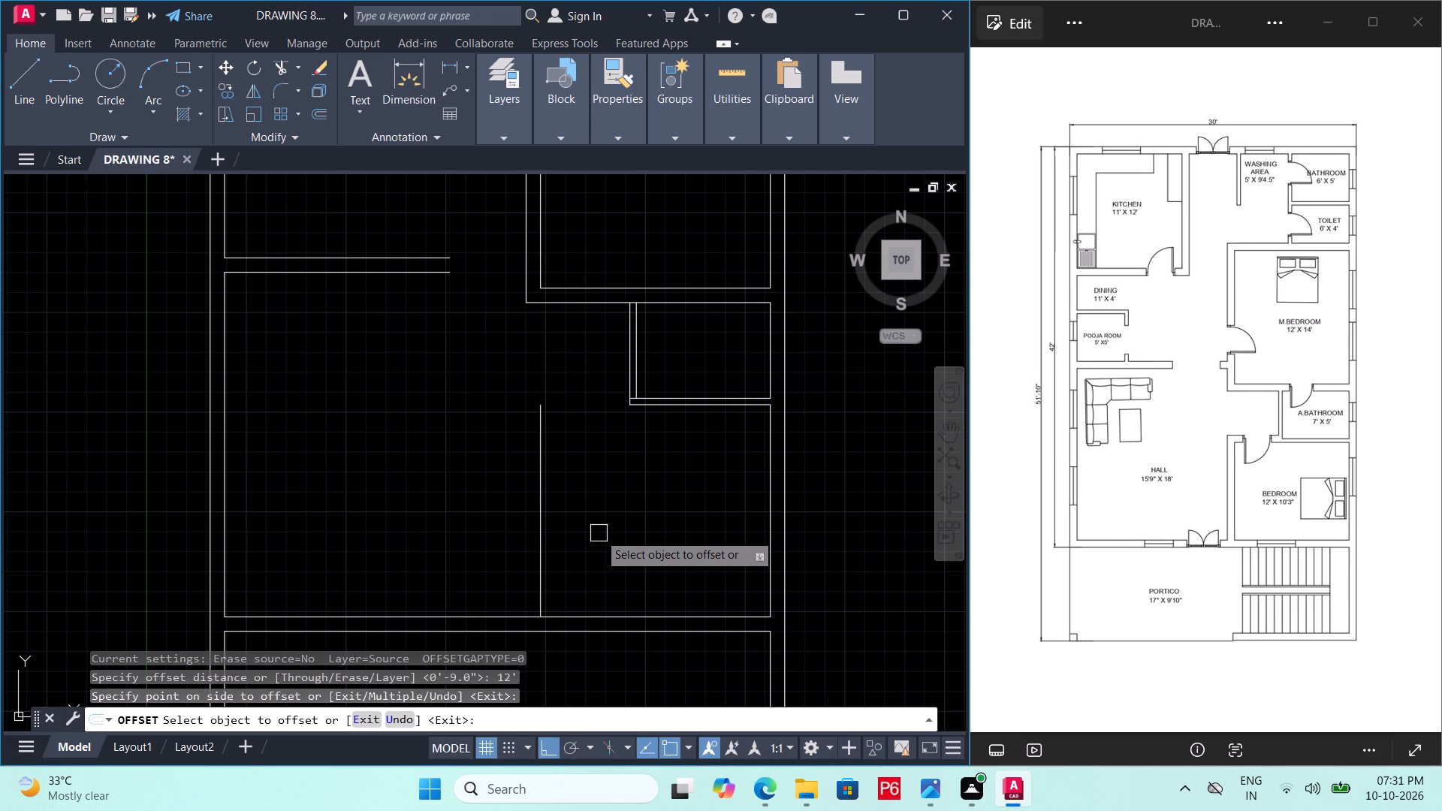
key(space)
Offset the bedroom's new left wall line 9" toward the hall to give the wall its thickness.
key(space)
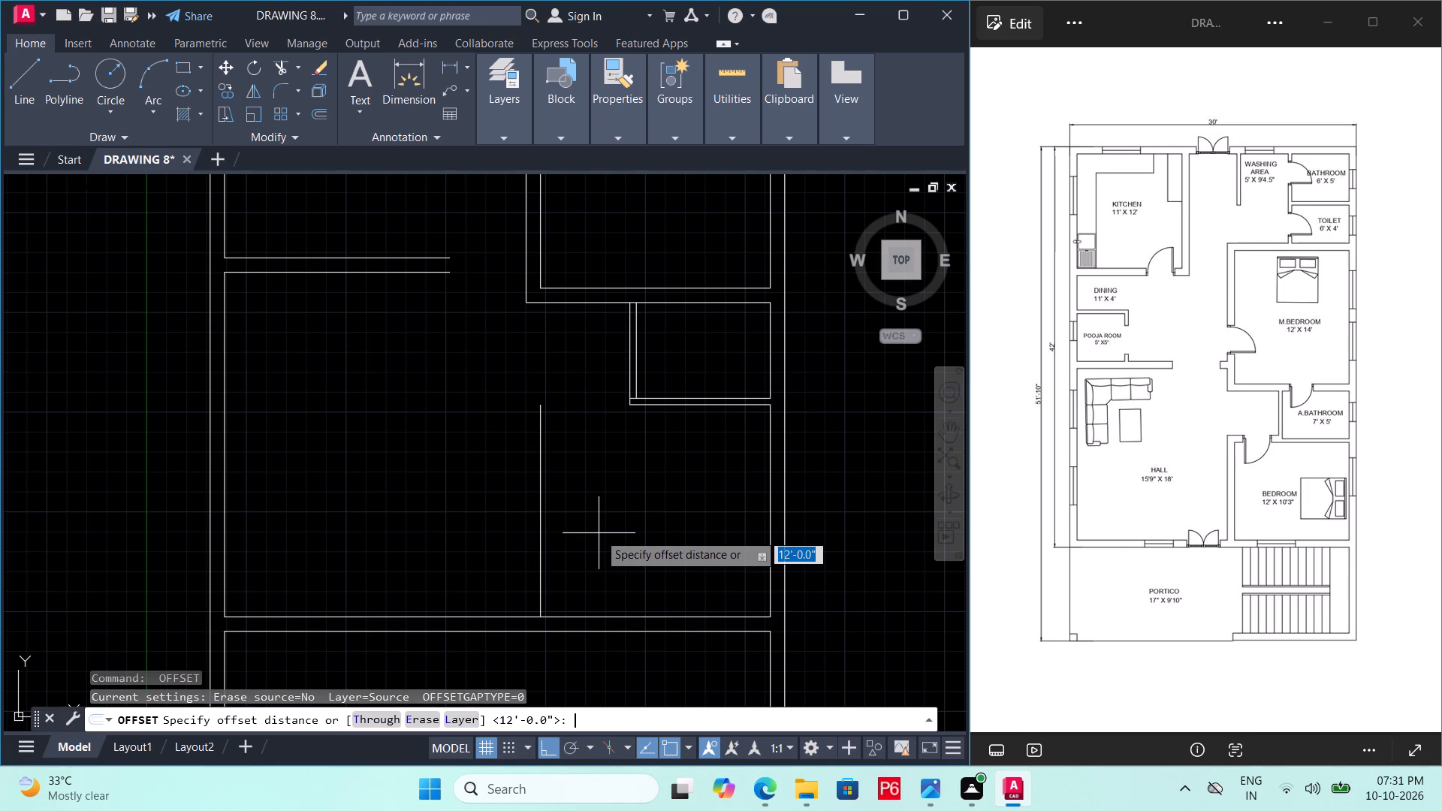
key(4)
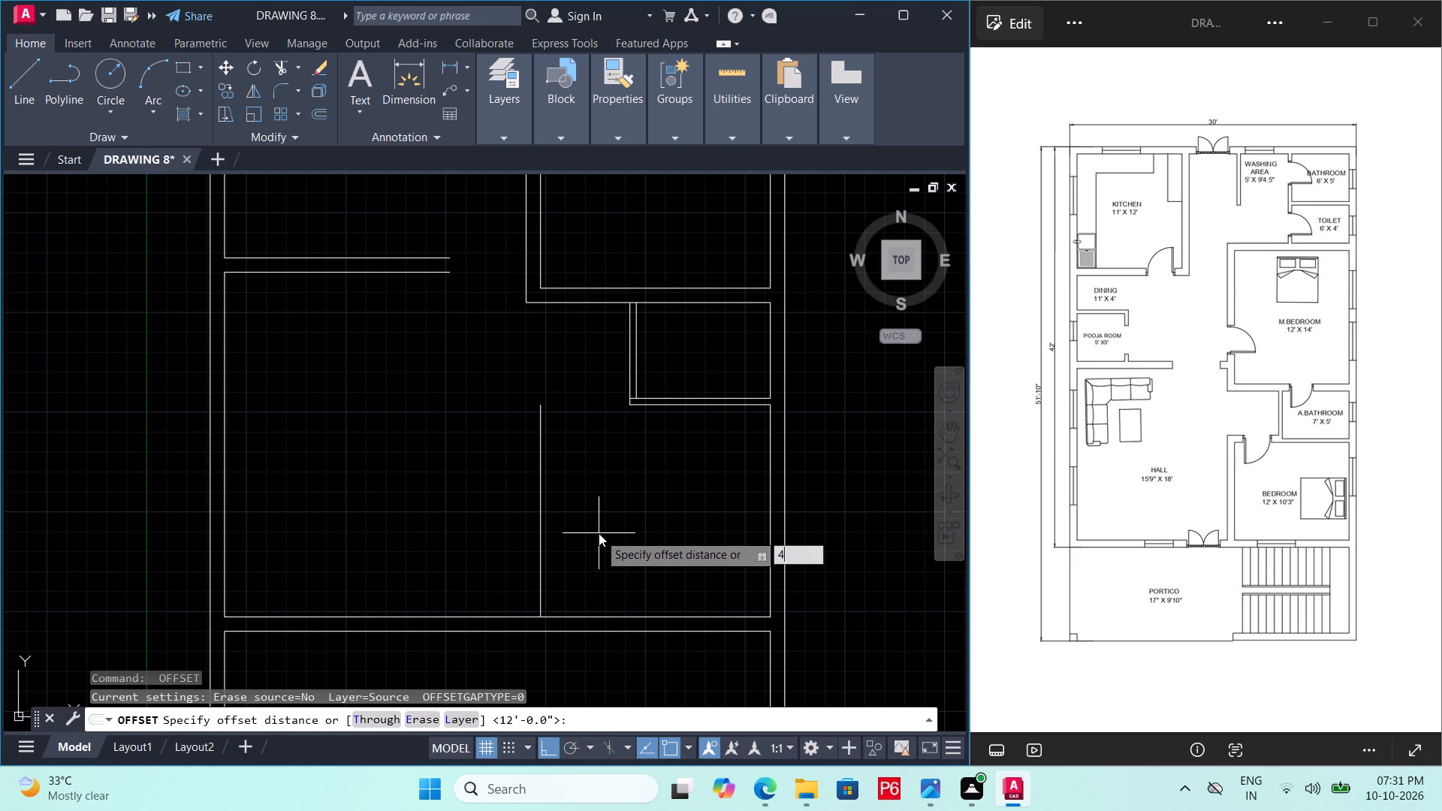
key(BackSpace)
key(9)
key(shift+quotedbl)
key(Return)
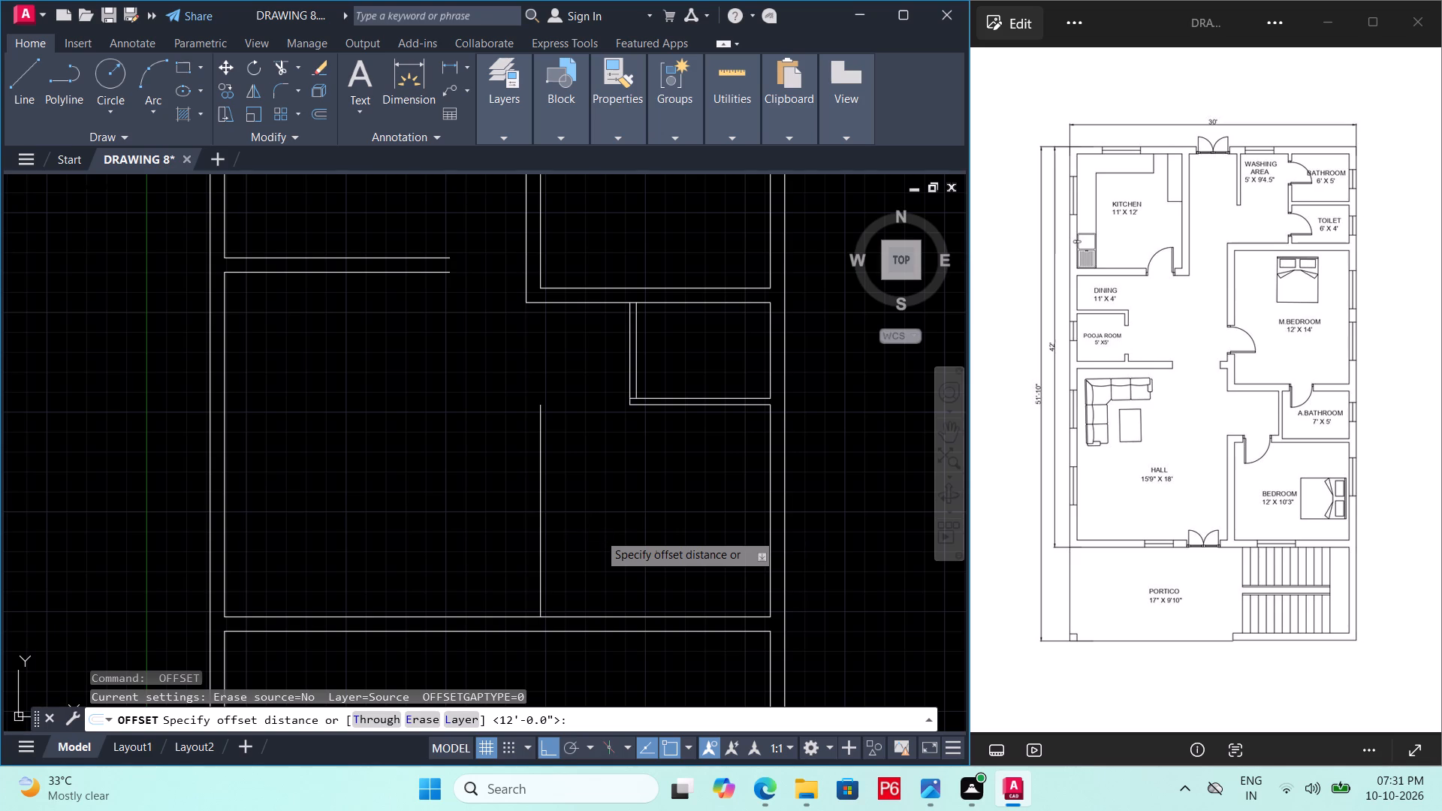
click(529, 533)
click(535, 529)
click(503, 536)
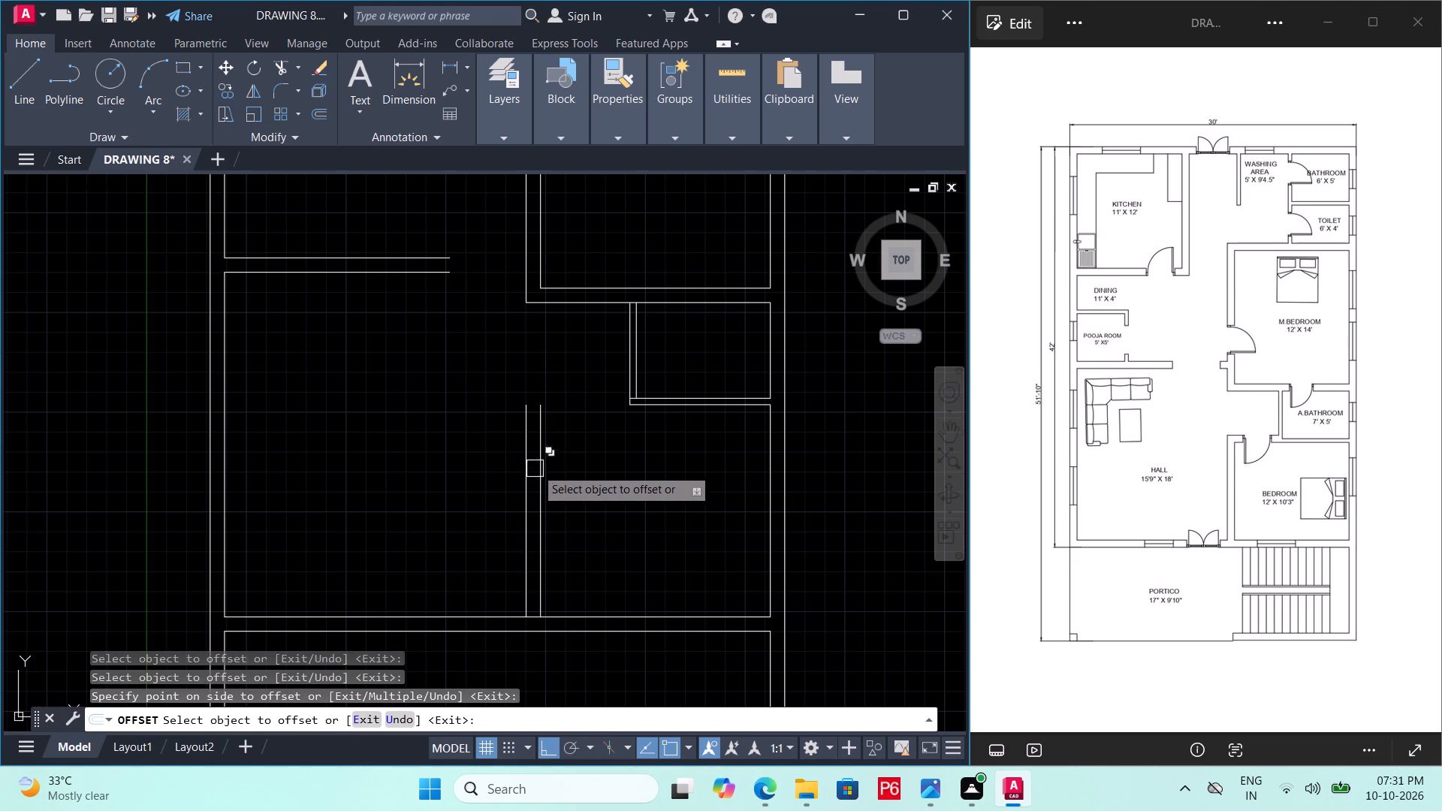
Fillet the bedroom's left wall lines to the outer and inner top wall lines with radius 0, and save.
scroll(552, 413, up, 1)
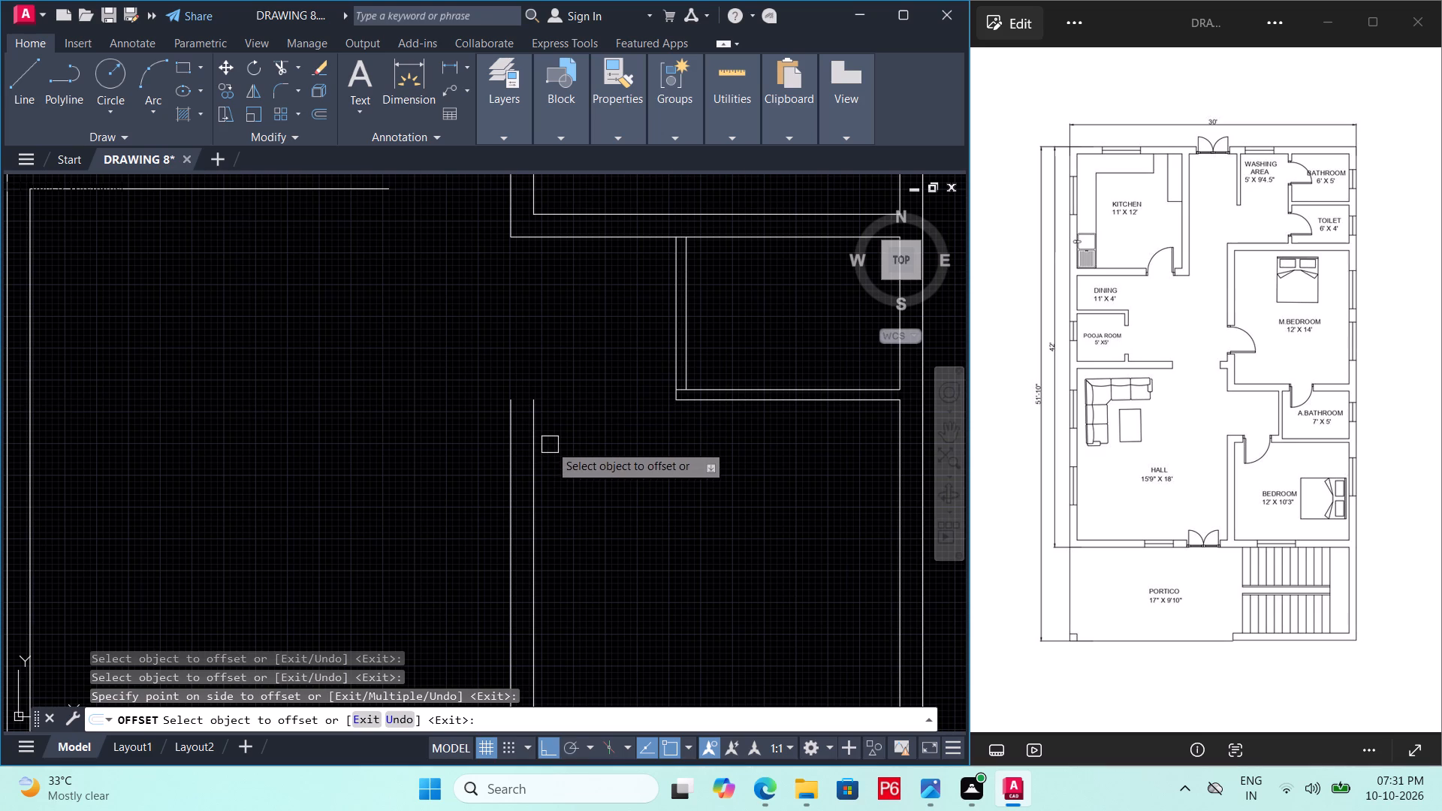
key(Escape)
text(F)
key(space)
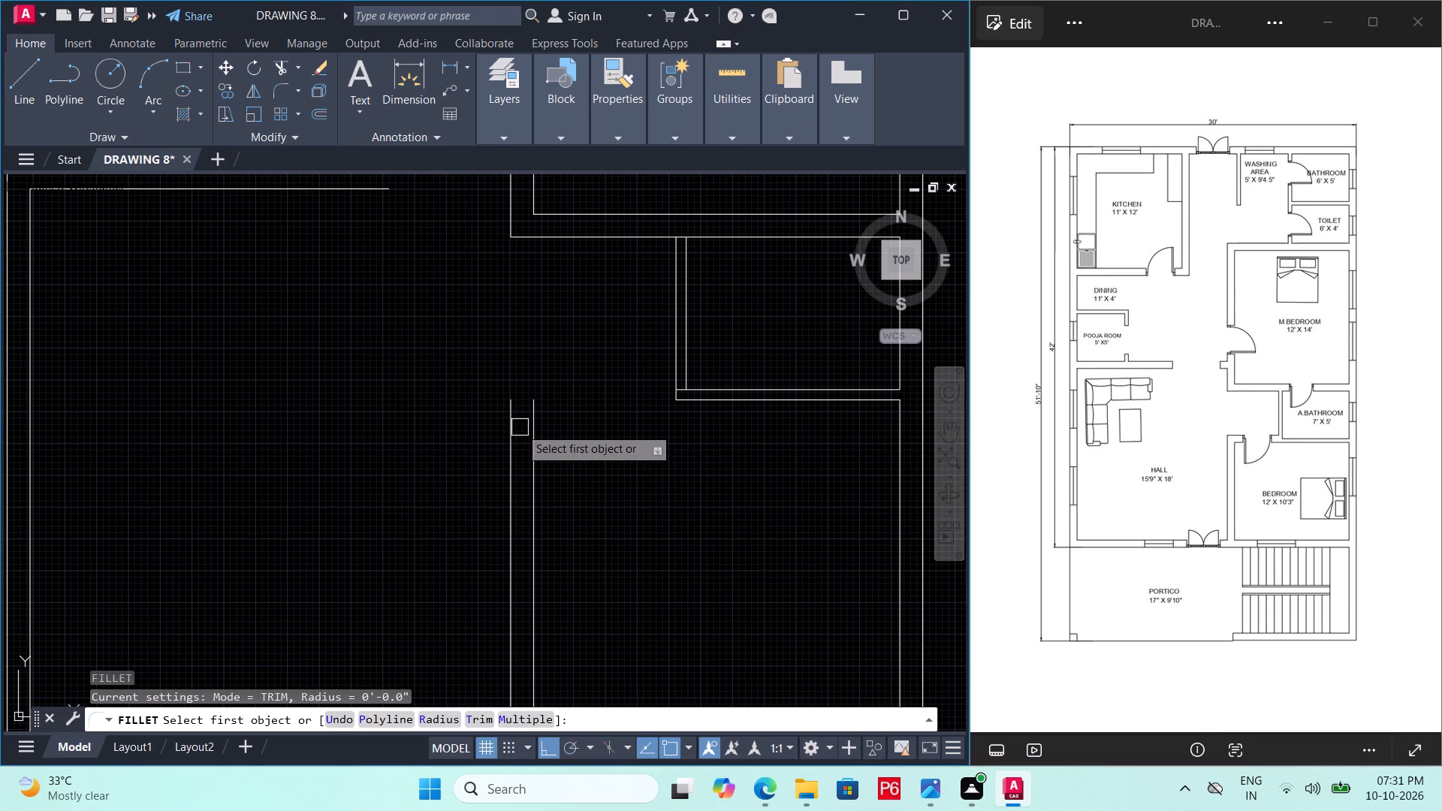
click(510, 430)
click(732, 386)
key(space)
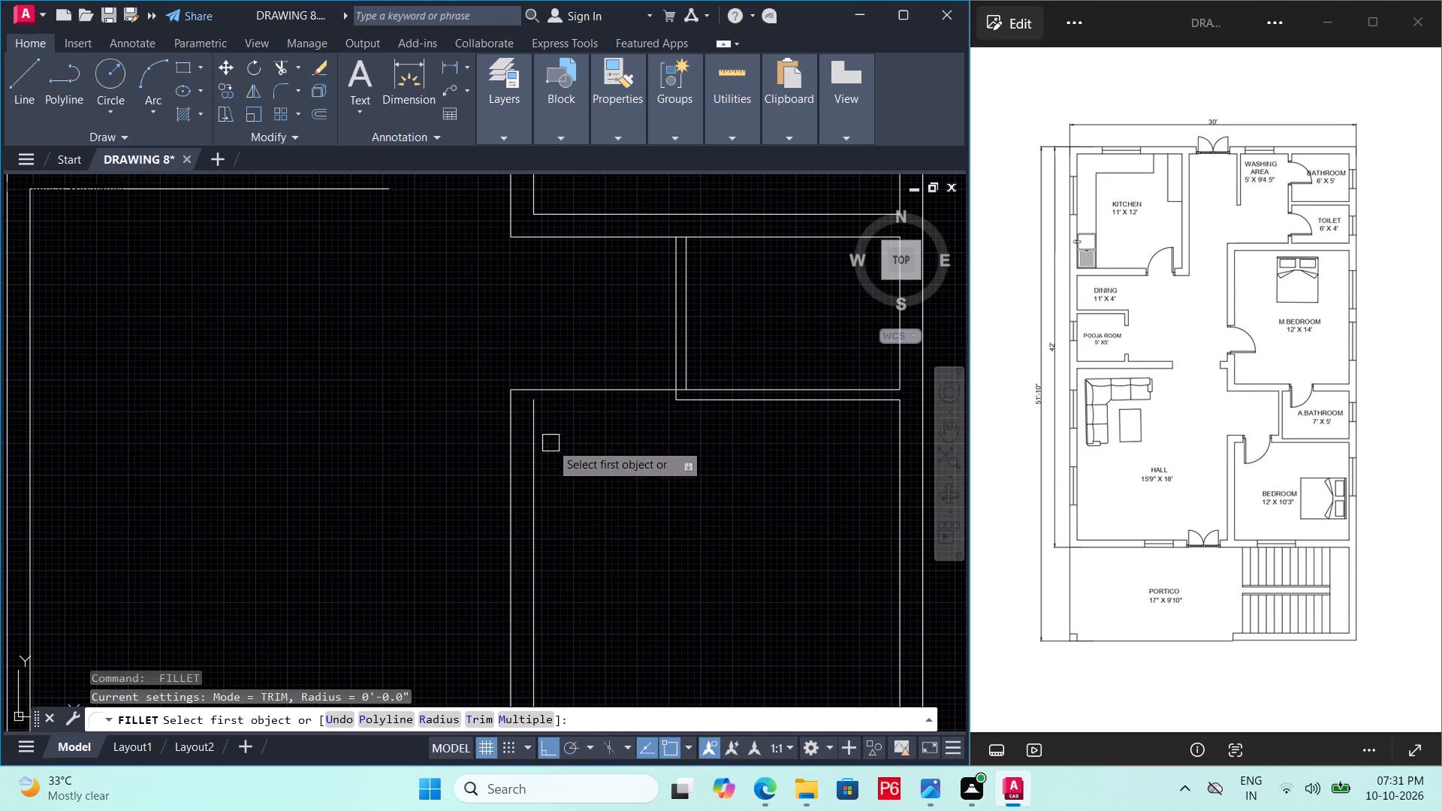
click(542, 449)
click(723, 405)
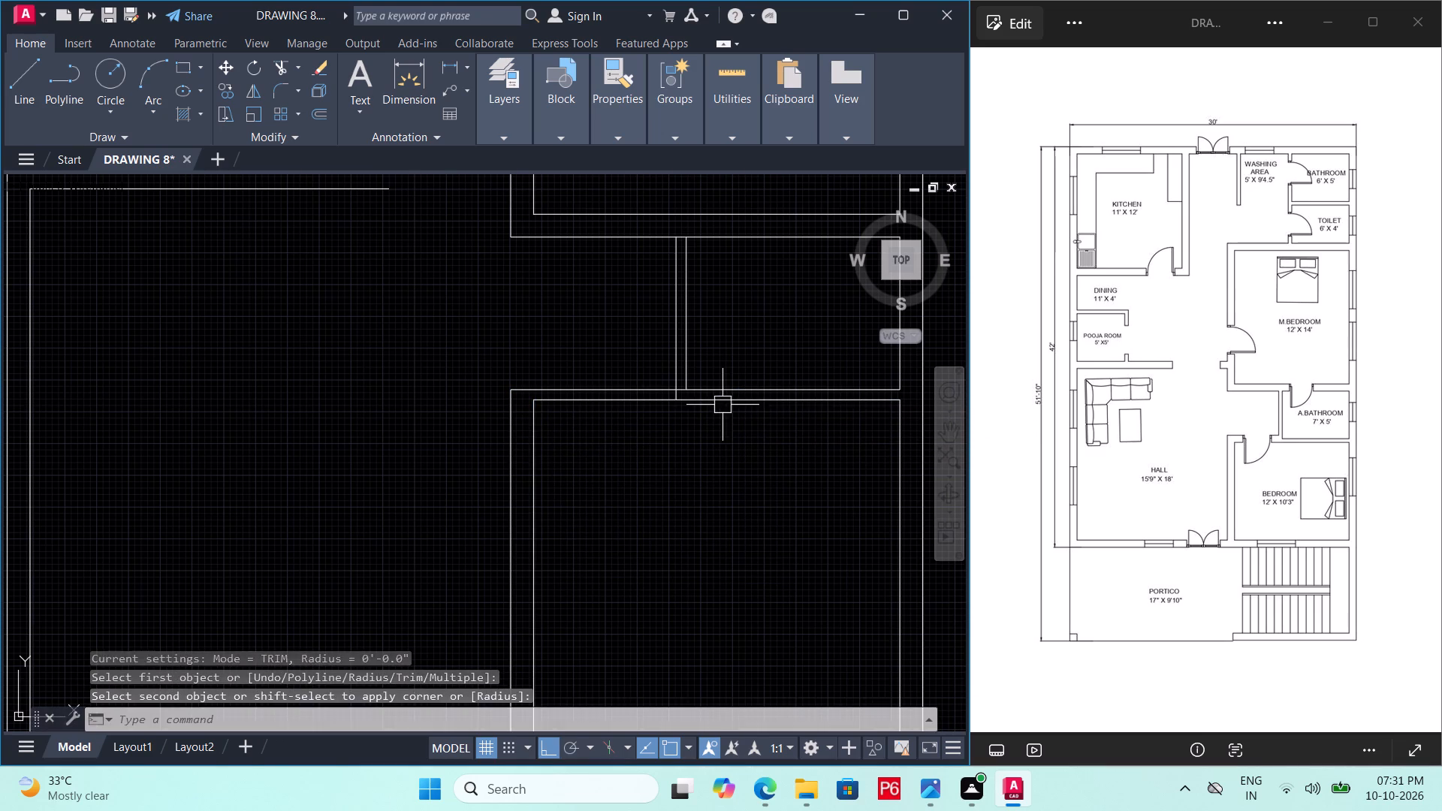
key(space)
scroll(730, 394, up, 2)
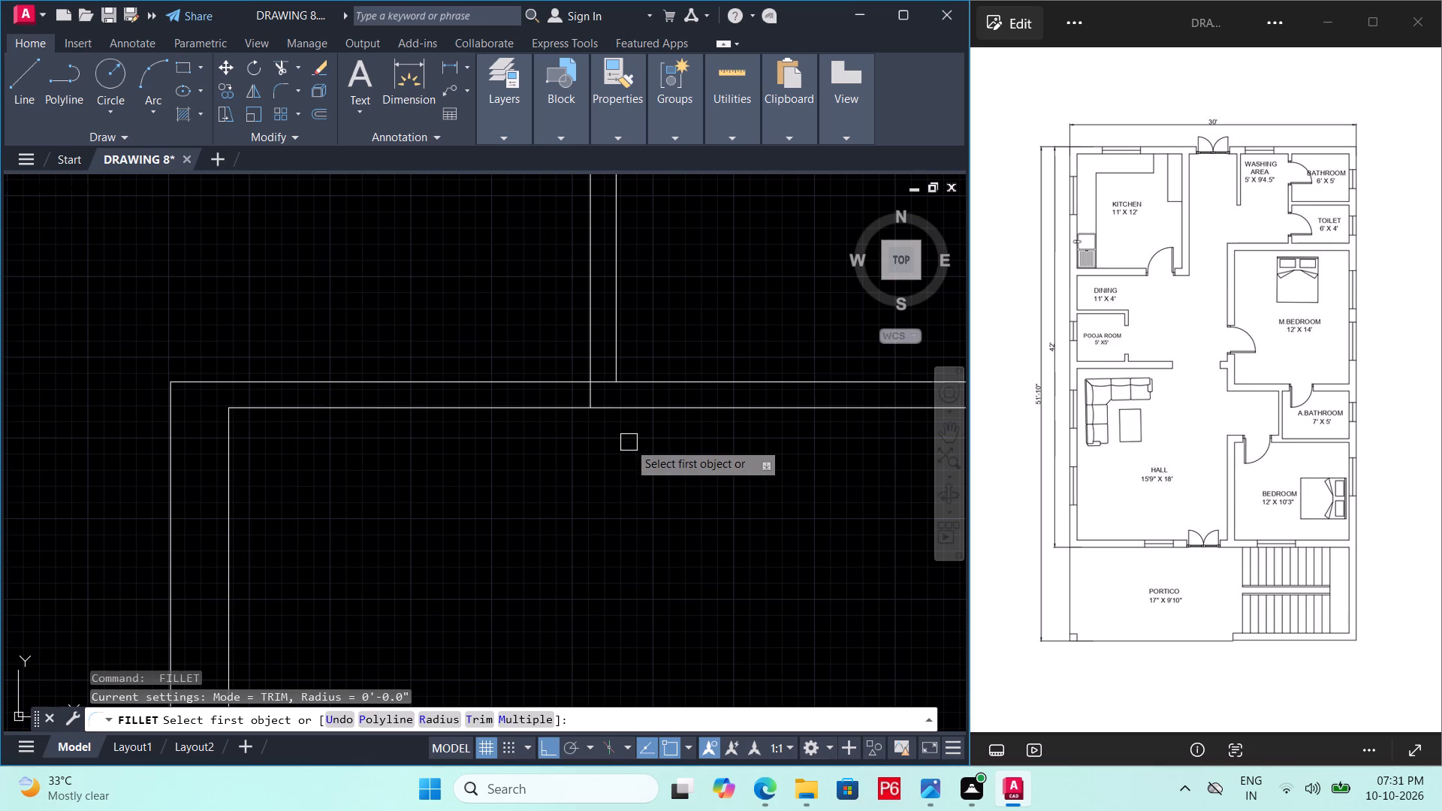
key(ctrl+s)
key(ctrl+s)
Extend both lines of the hall–pooja room wall to the master bedroom's left wall, and save the drawing.
scroll(629, 442, down, 4)
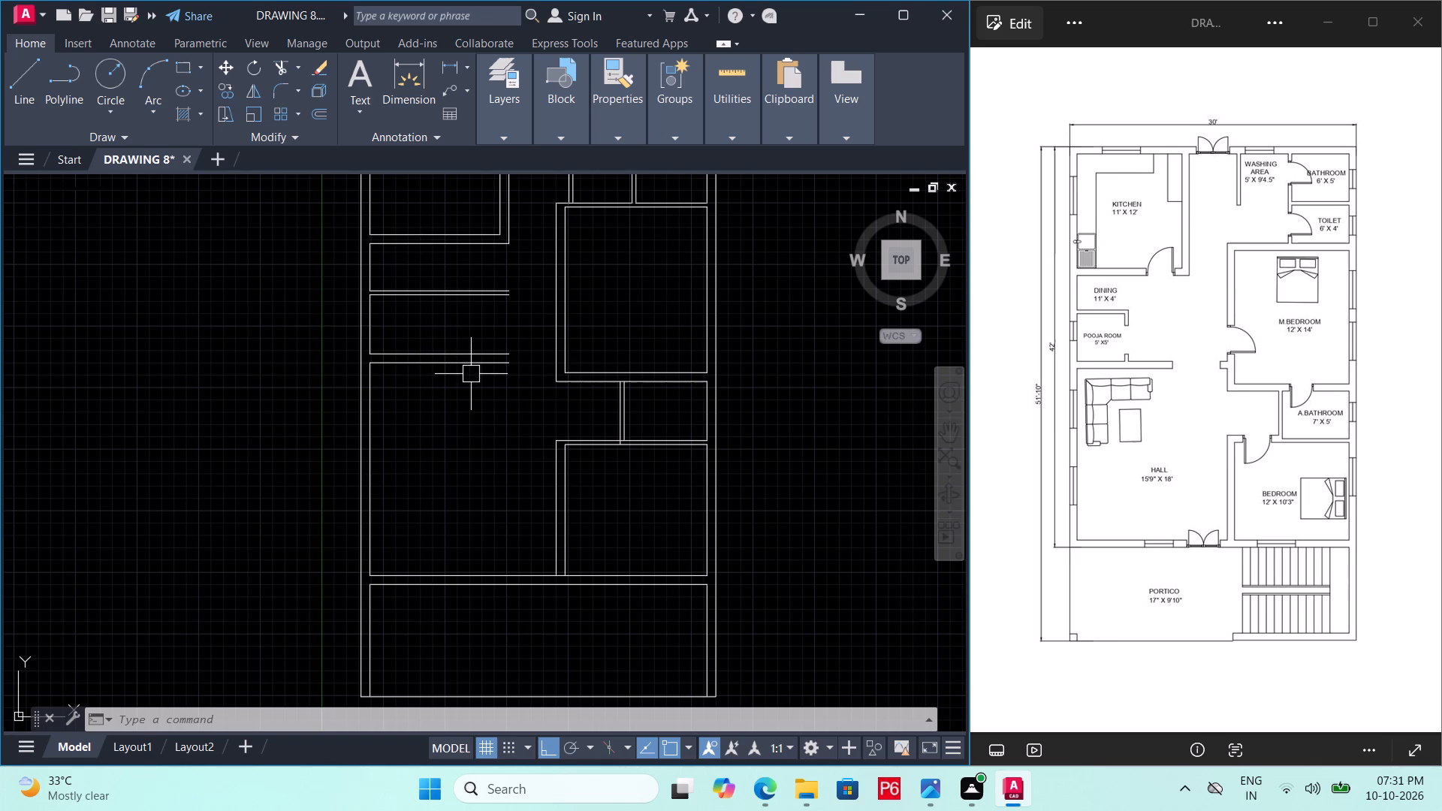
scroll(471, 375, up, 1)
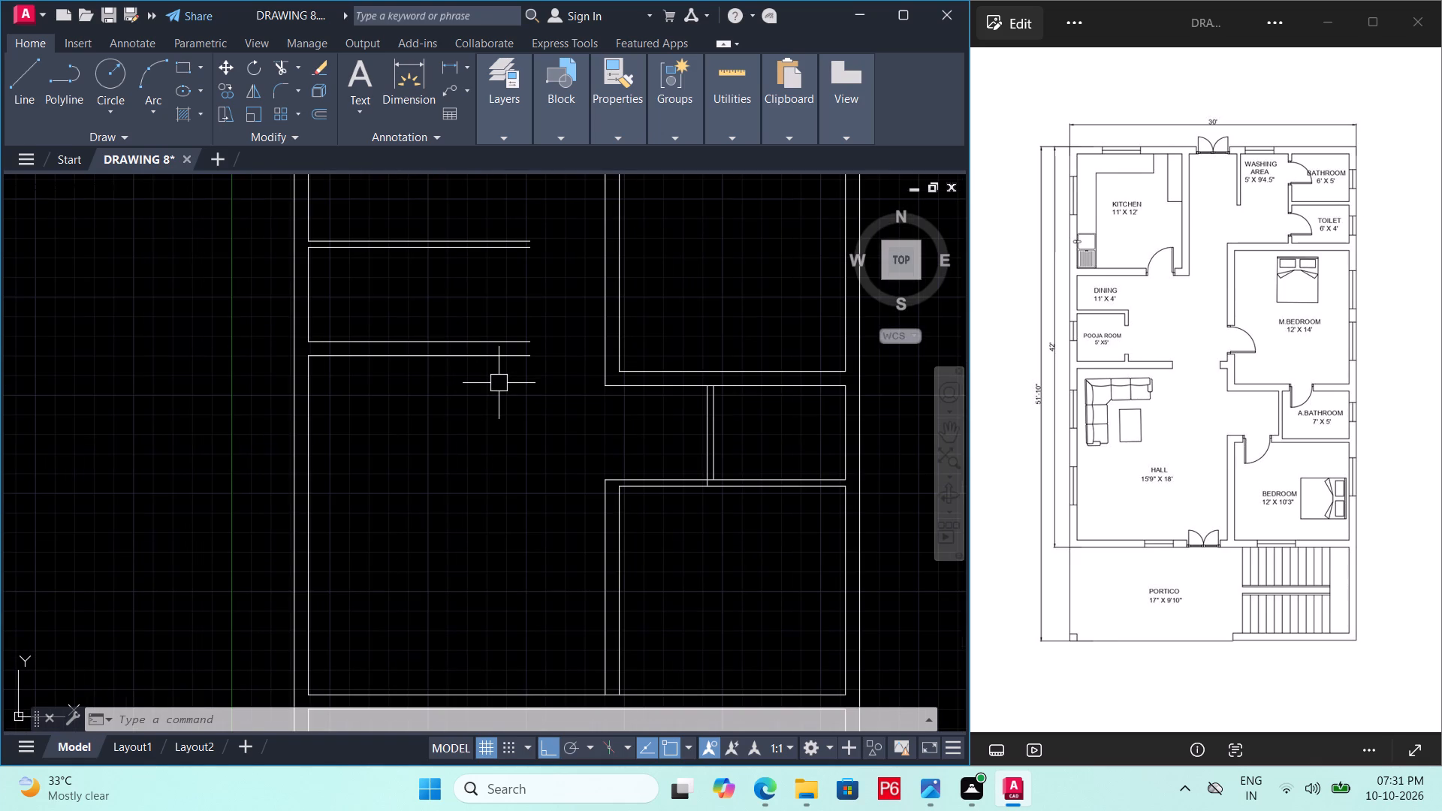
text(EX)
key(space)
key(space)
click(497, 318)
click(482, 408)
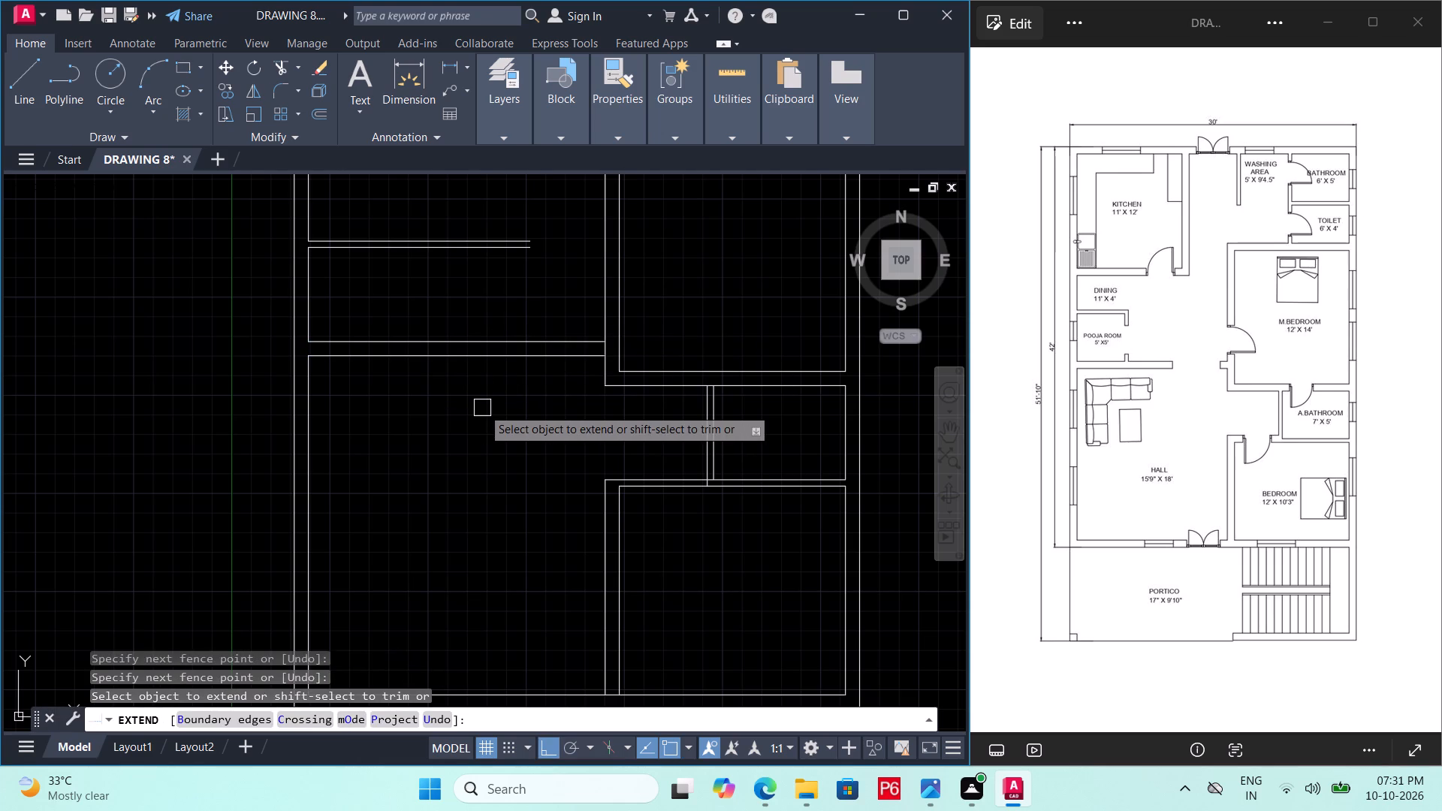
key(ctrl+s)
key(ctrl+s)
key(ctrl+s)
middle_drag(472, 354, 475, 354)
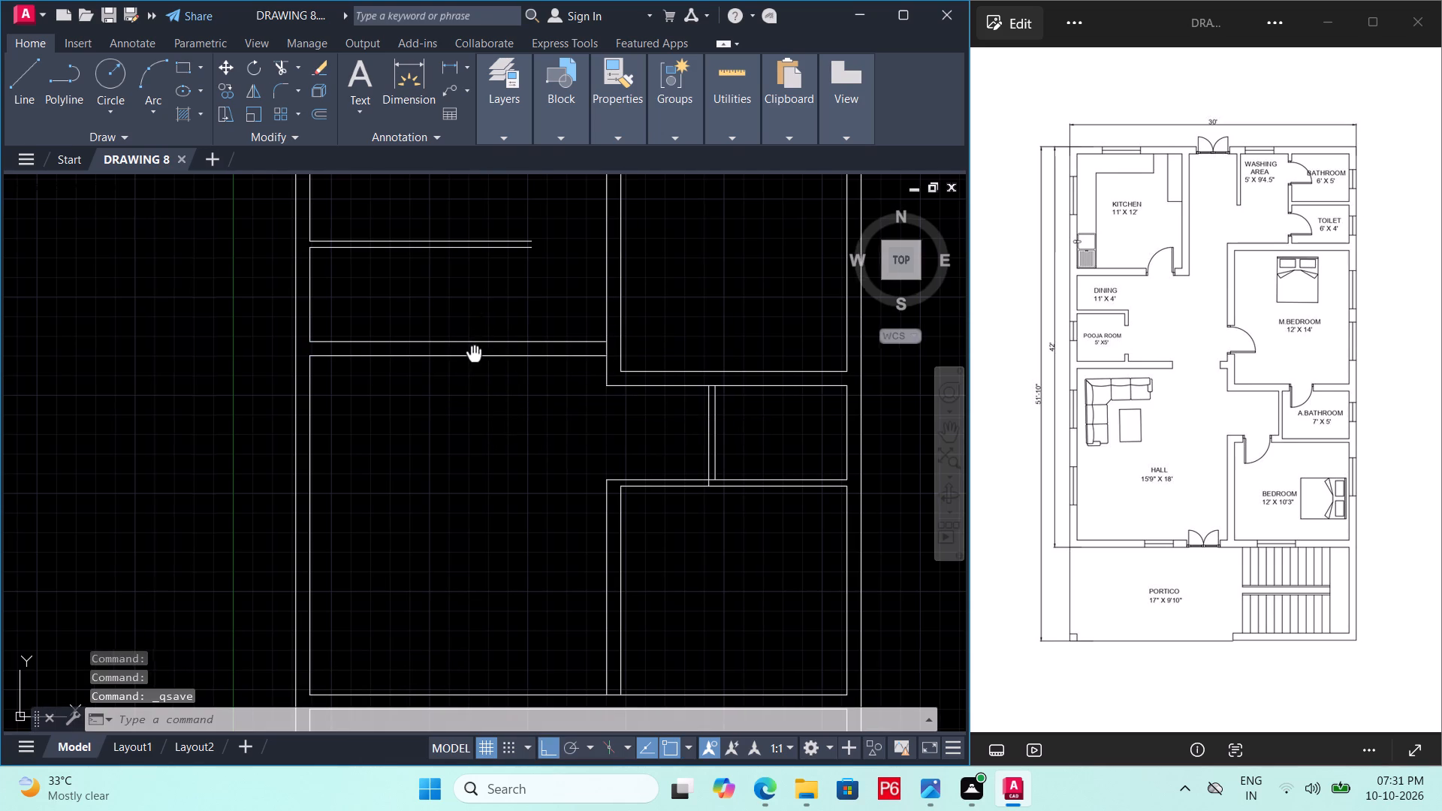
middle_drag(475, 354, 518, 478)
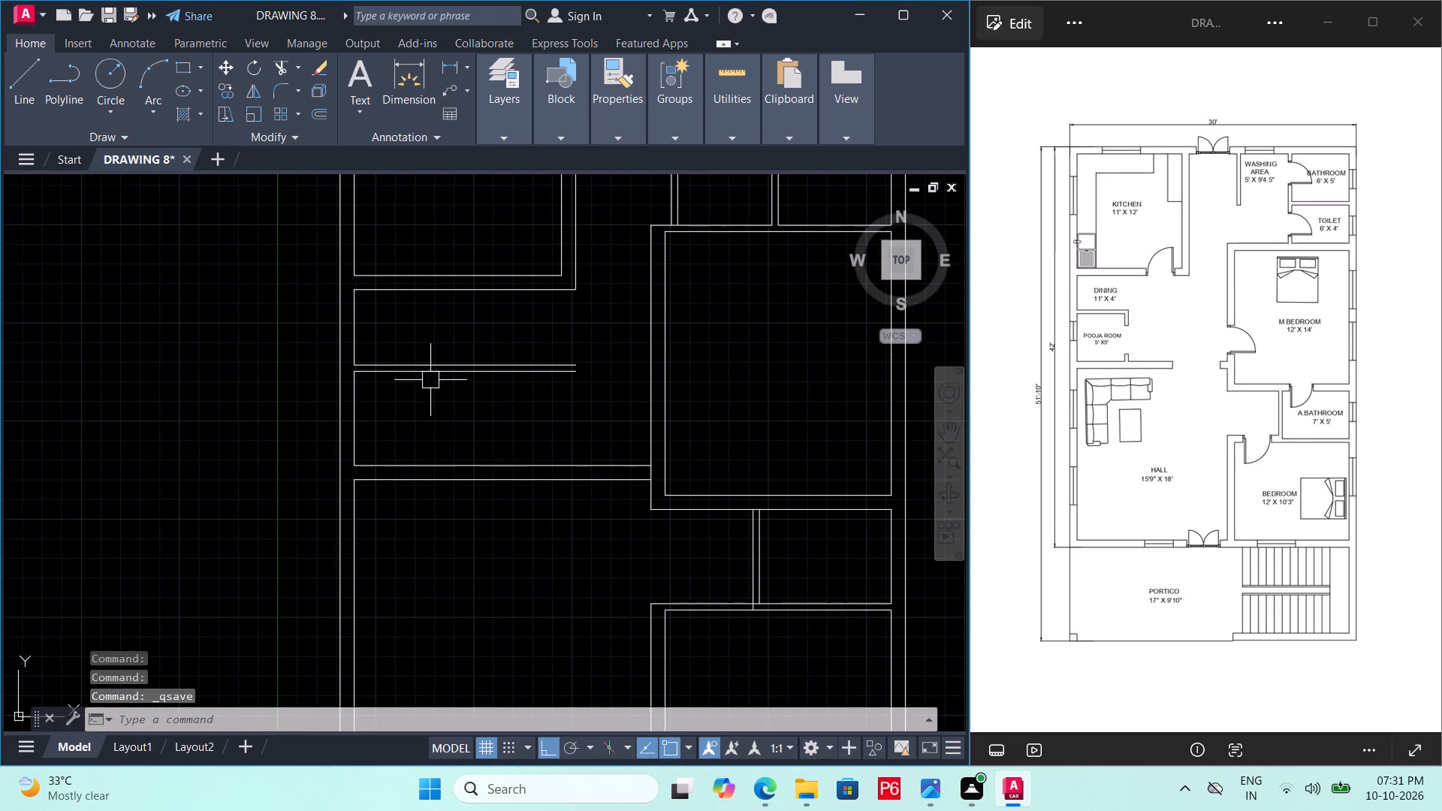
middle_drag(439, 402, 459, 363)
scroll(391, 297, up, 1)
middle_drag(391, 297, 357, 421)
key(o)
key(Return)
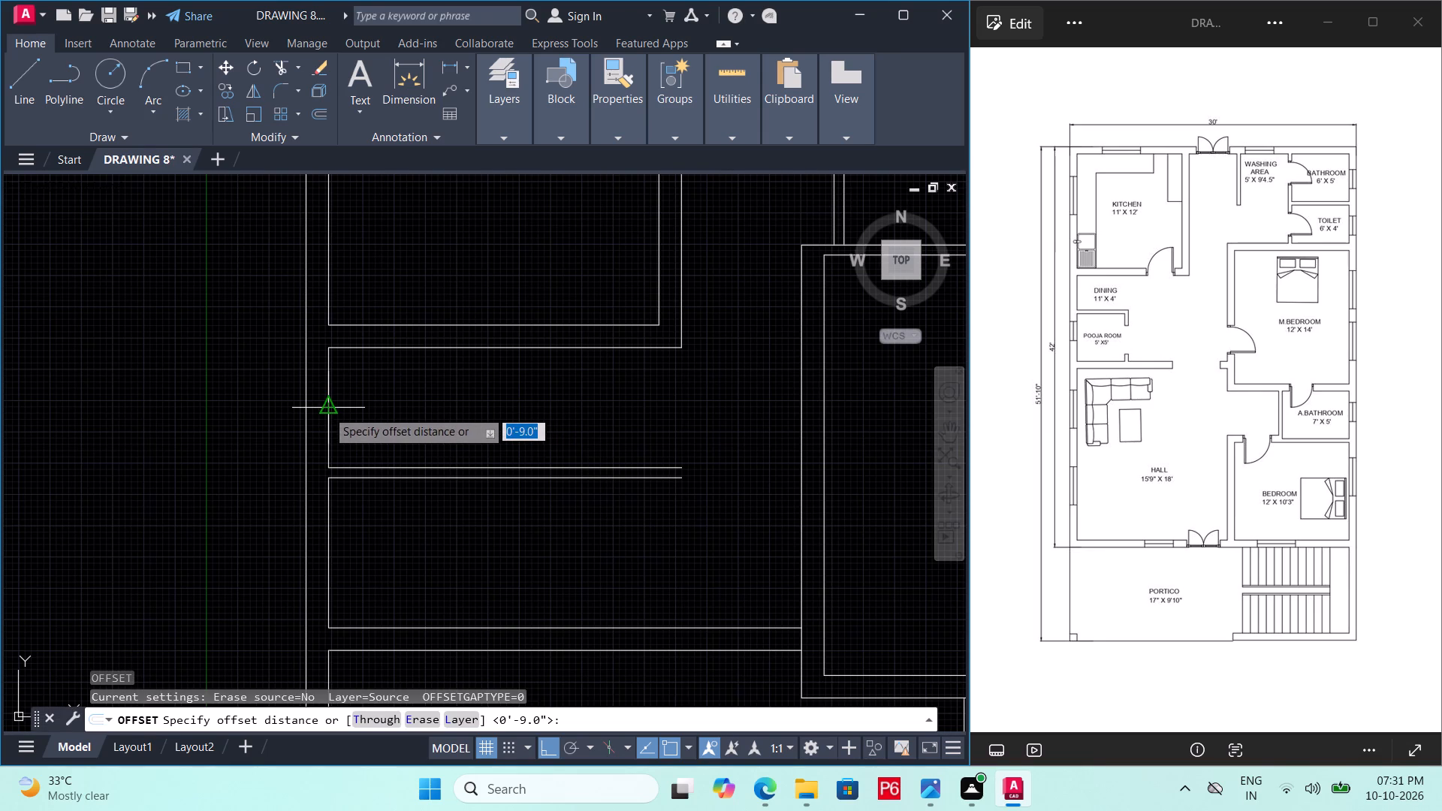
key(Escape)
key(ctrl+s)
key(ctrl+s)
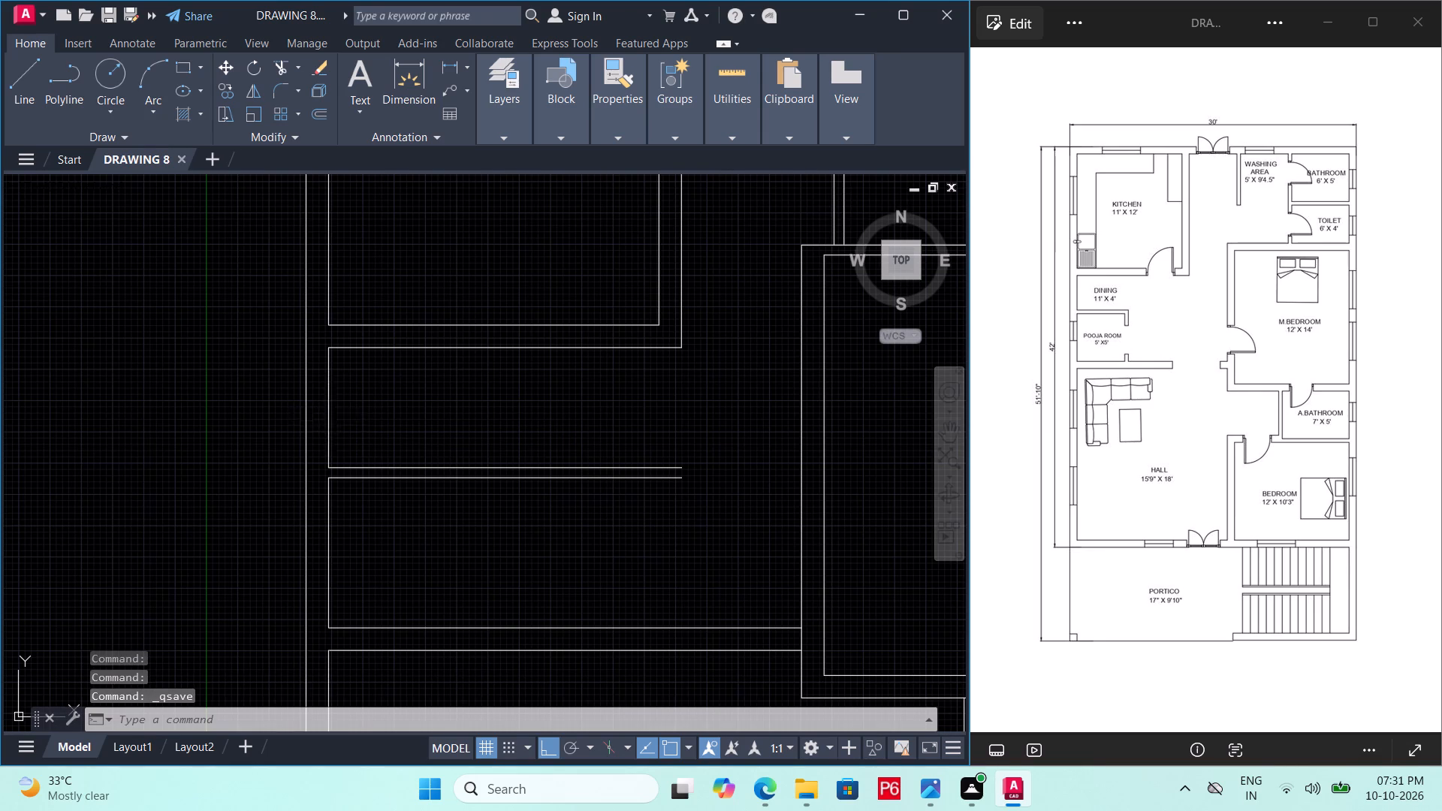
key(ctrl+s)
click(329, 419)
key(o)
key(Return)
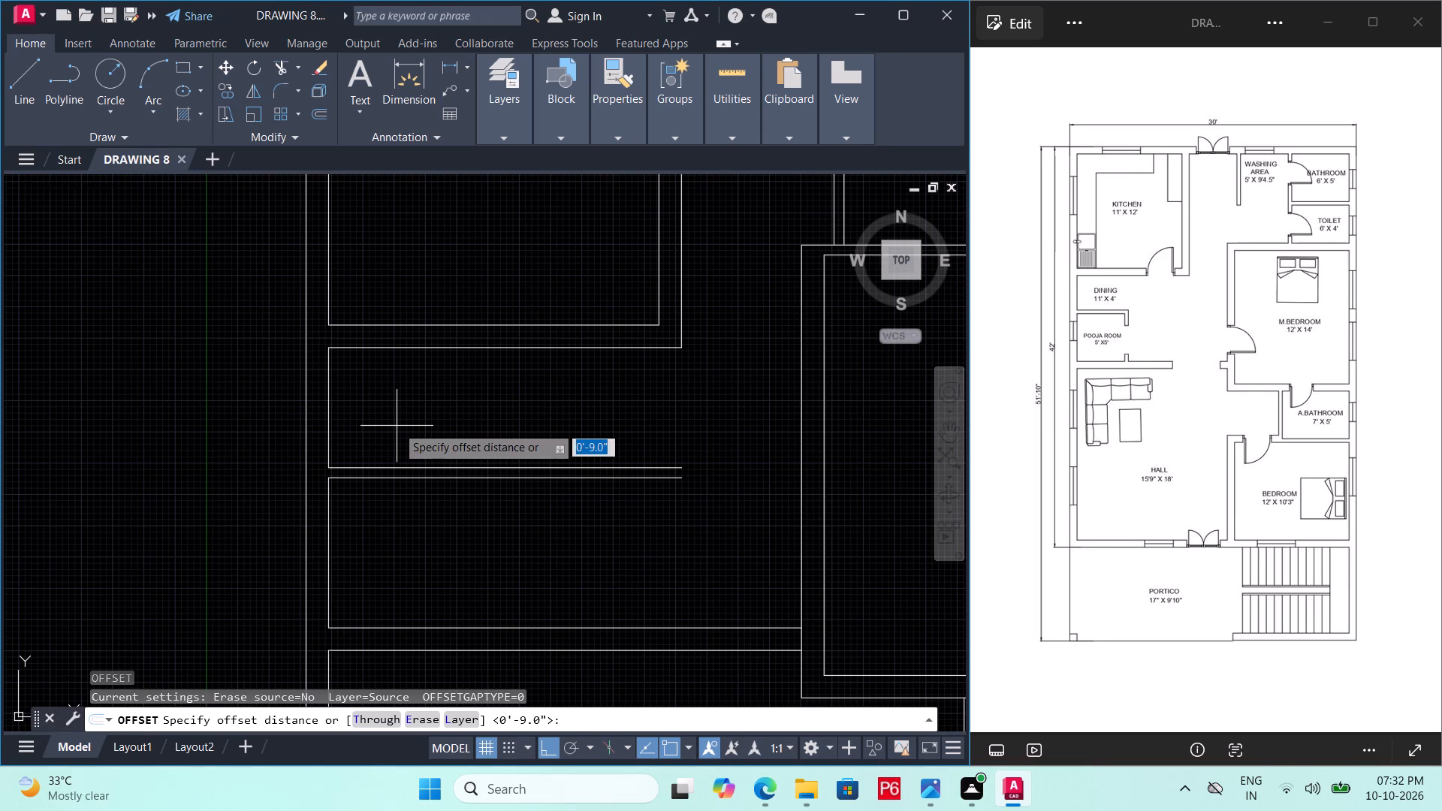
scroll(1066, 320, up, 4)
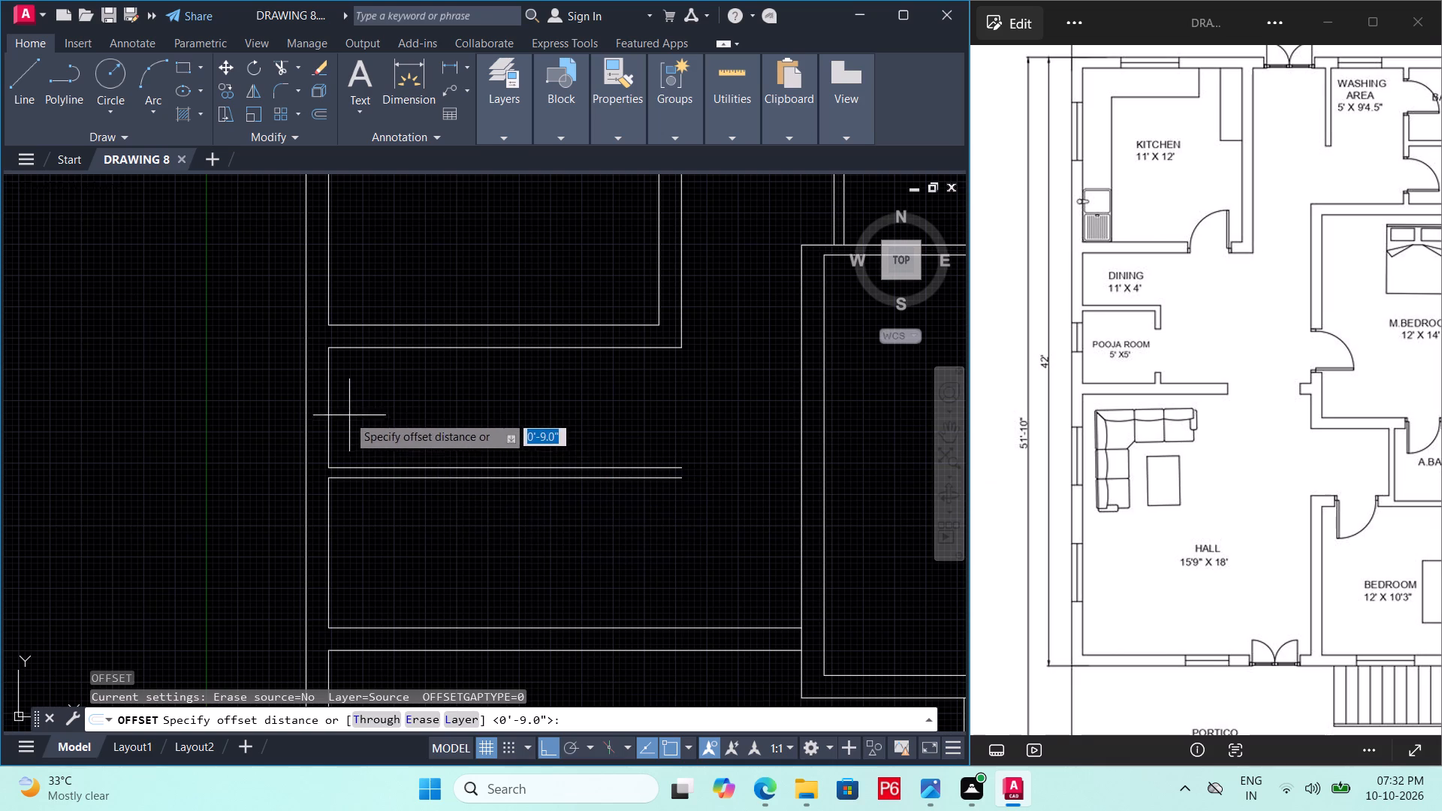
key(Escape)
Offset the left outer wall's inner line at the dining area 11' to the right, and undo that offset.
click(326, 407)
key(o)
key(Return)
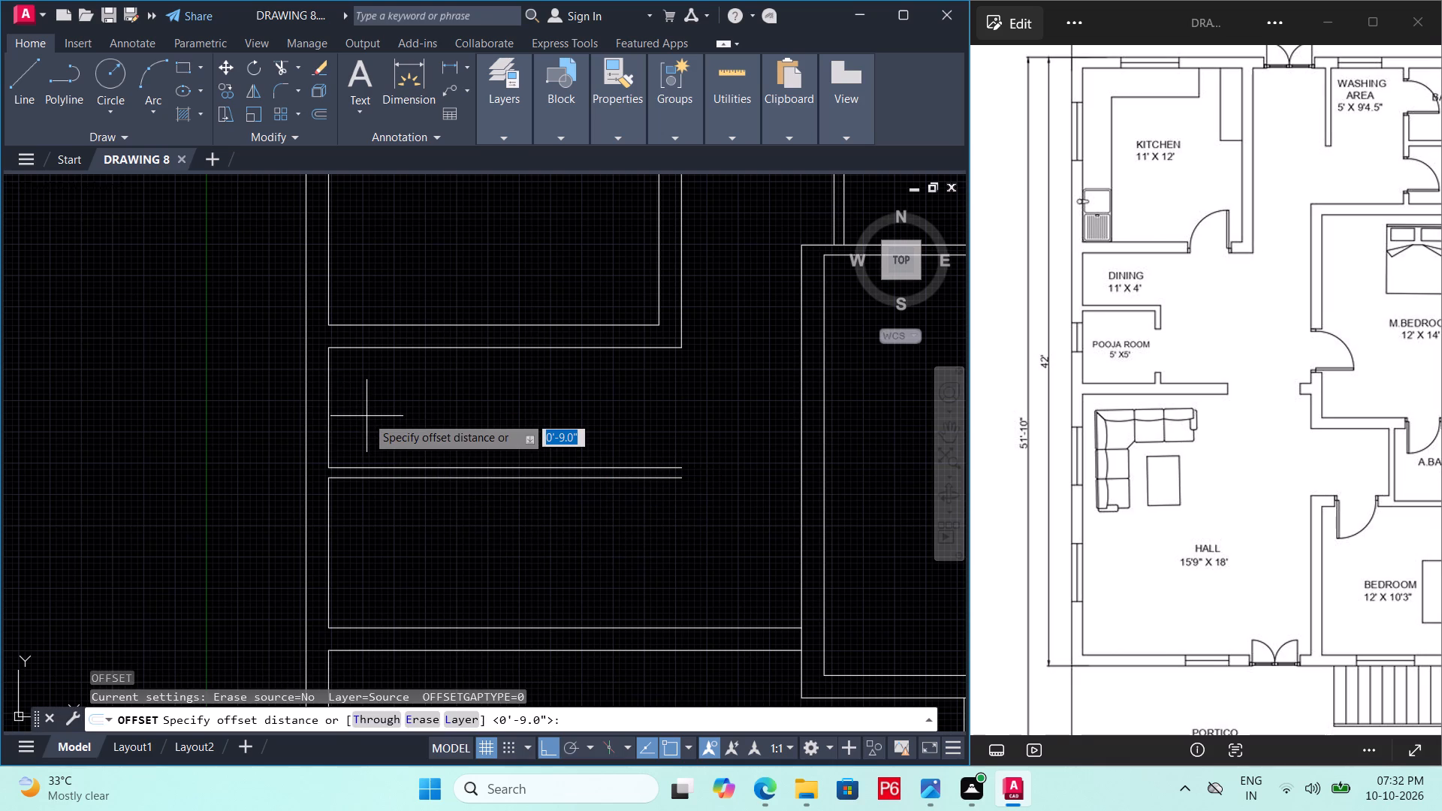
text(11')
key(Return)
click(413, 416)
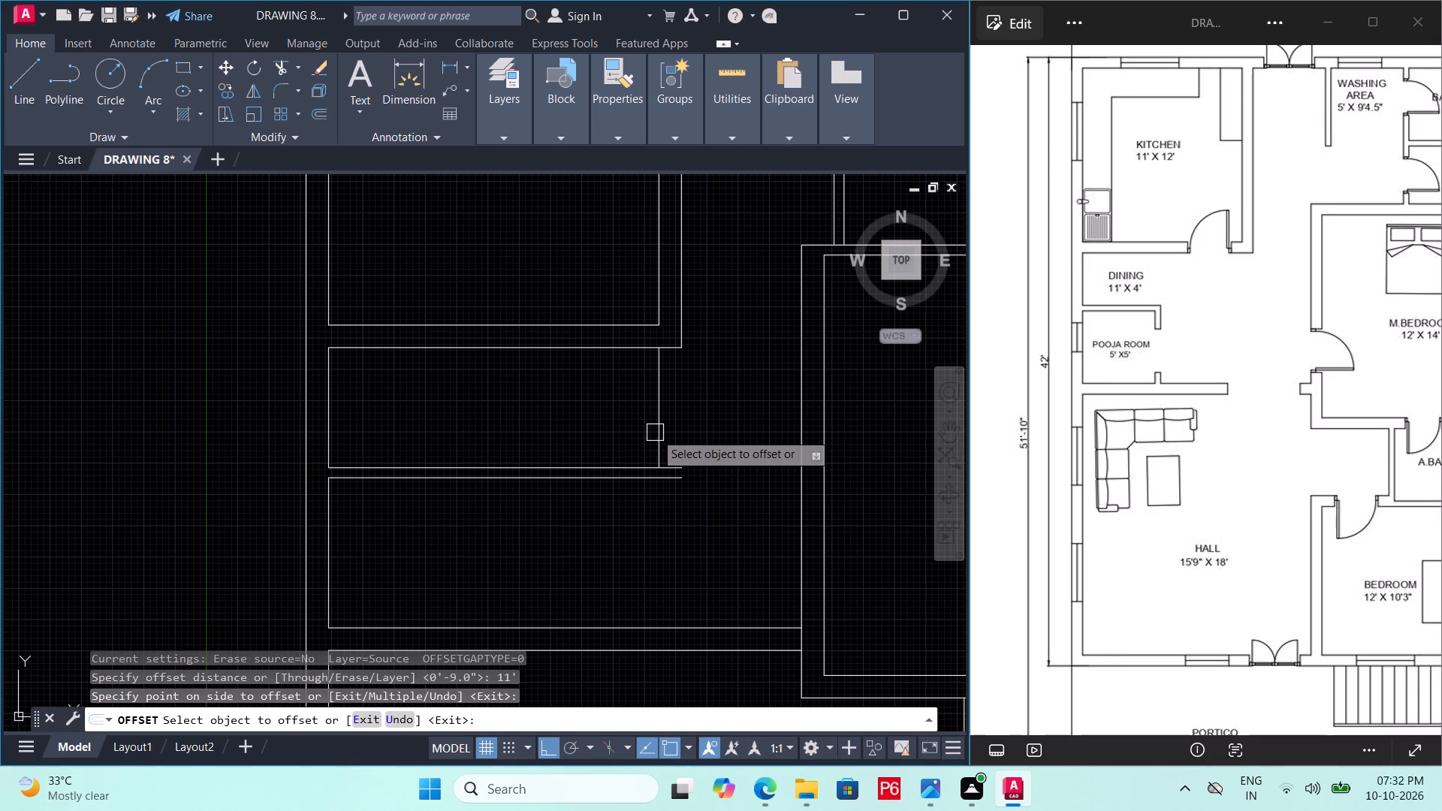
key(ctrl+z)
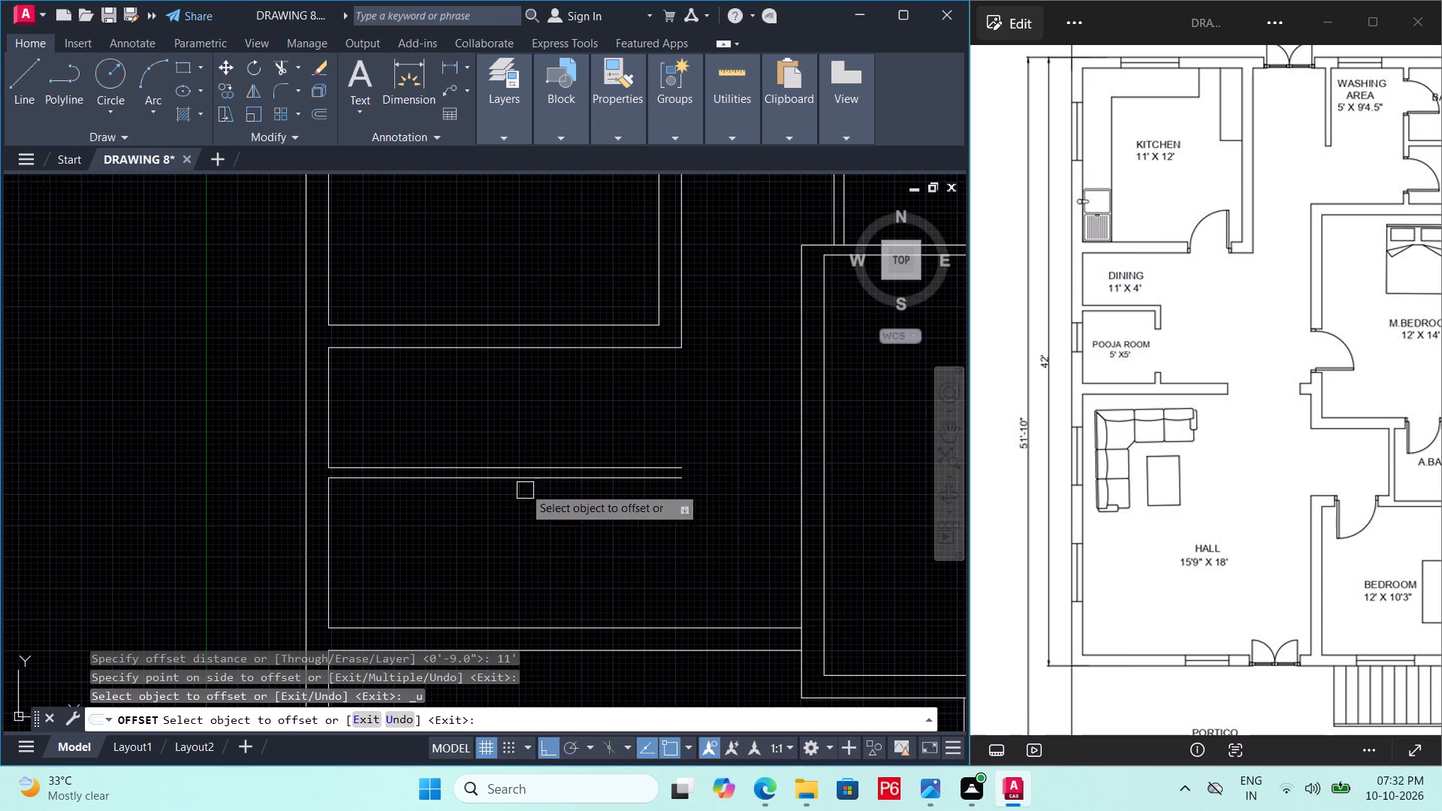
Offset the left outer wall's inner line at the pooja room 5' to the right for the room's right wall.
scroll(469, 458, down, 1)
middle_drag(488, 495, 476, 456)
scroll(414, 477, up, 1)
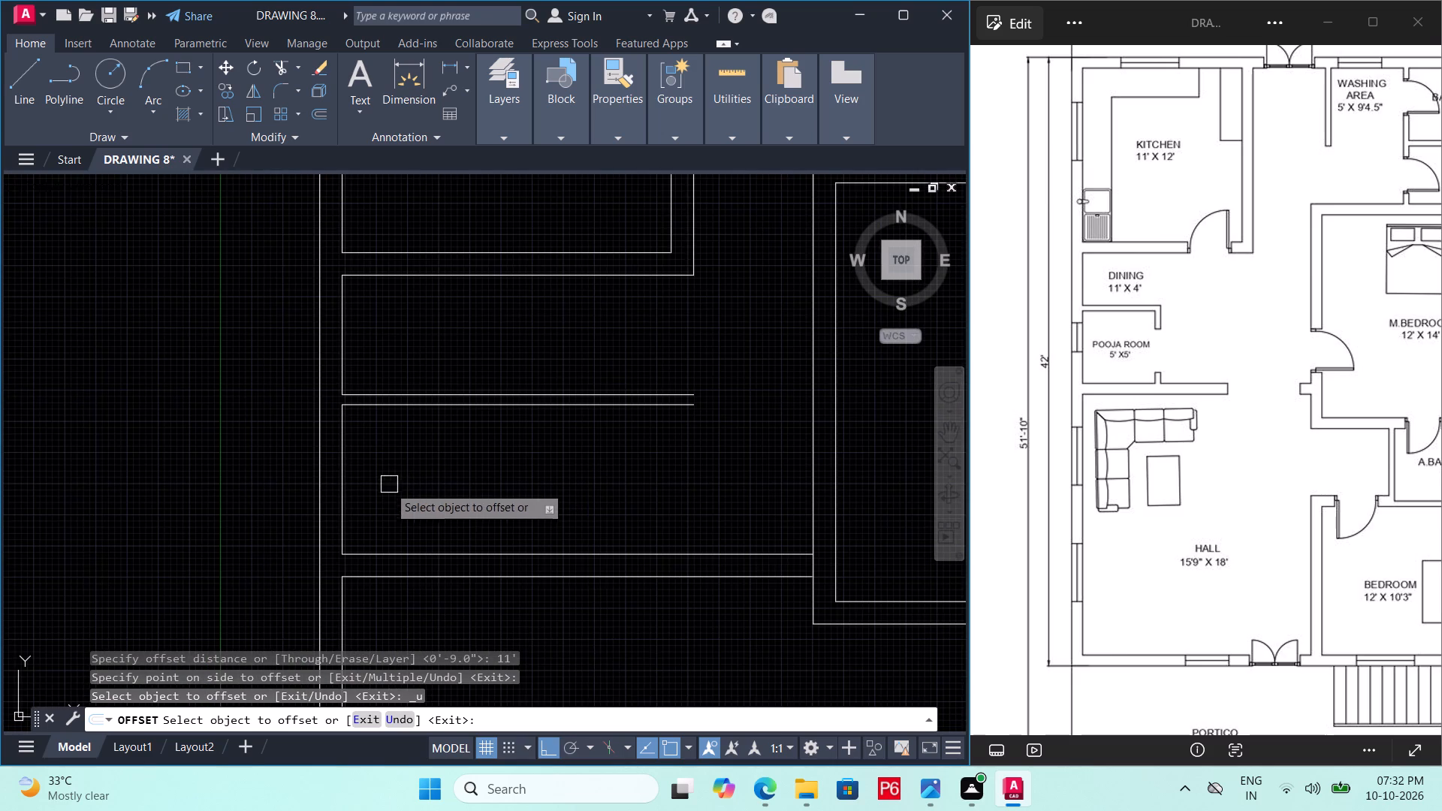
click(338, 511)
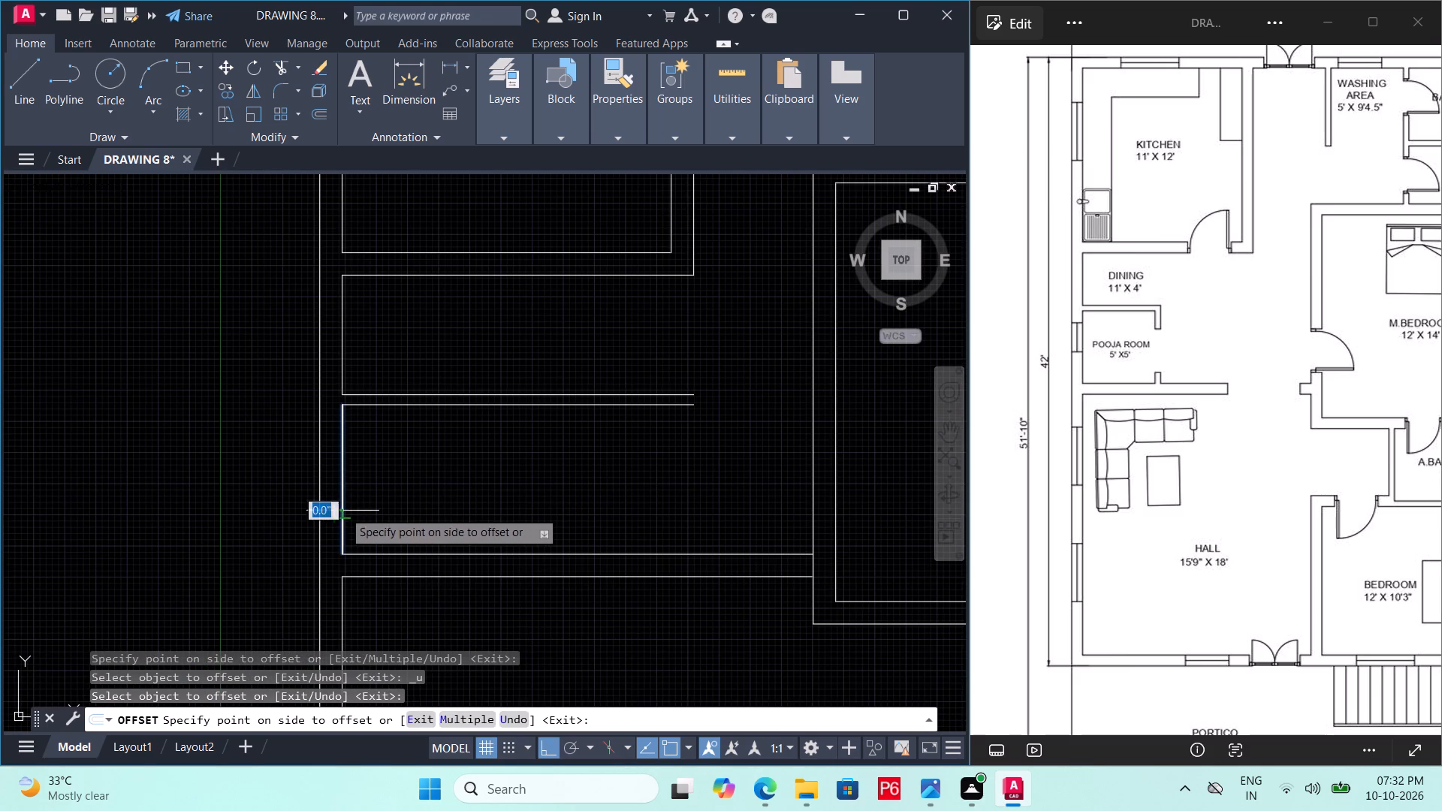
key(Escape)
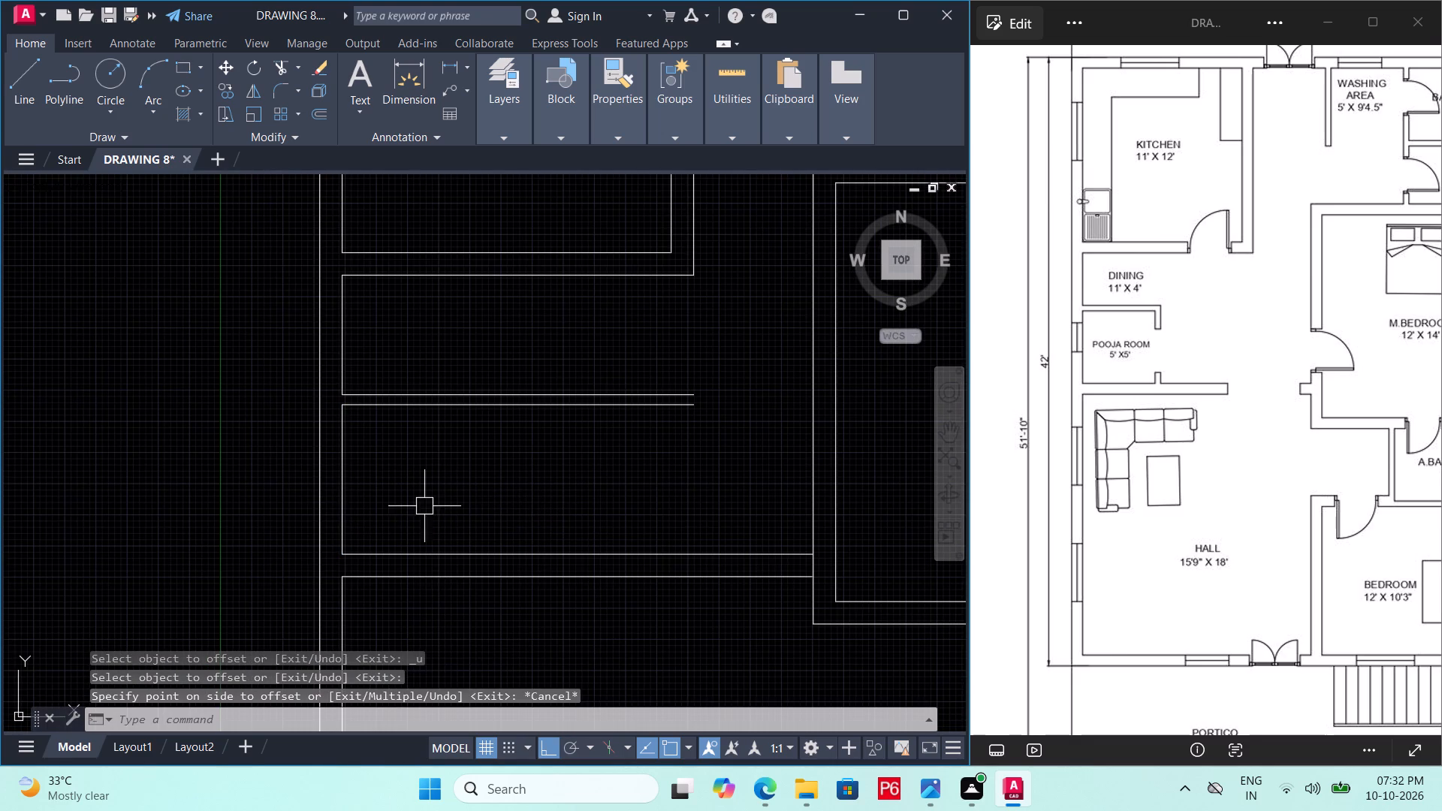
key(o)
key(Return)
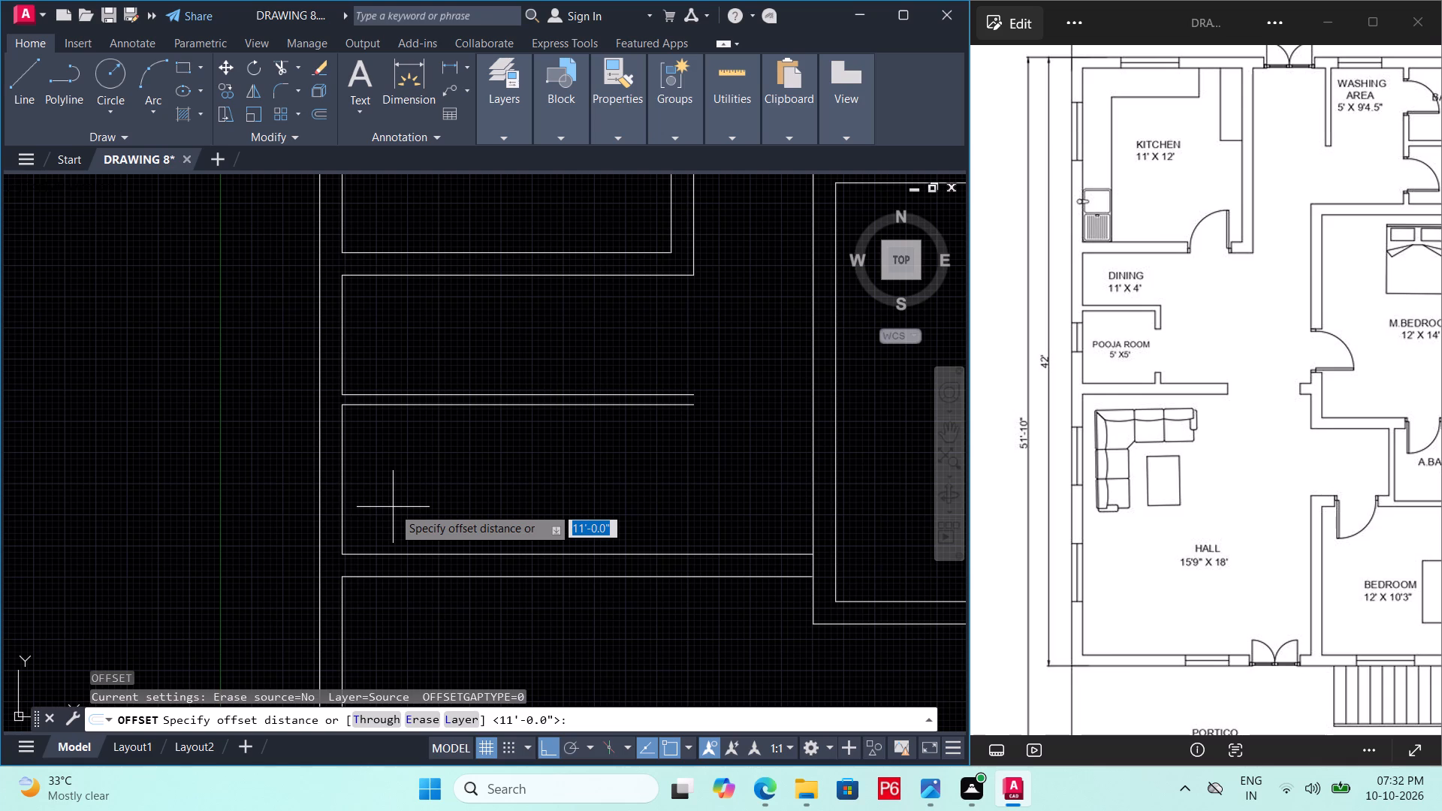
text(5')
key(Return)
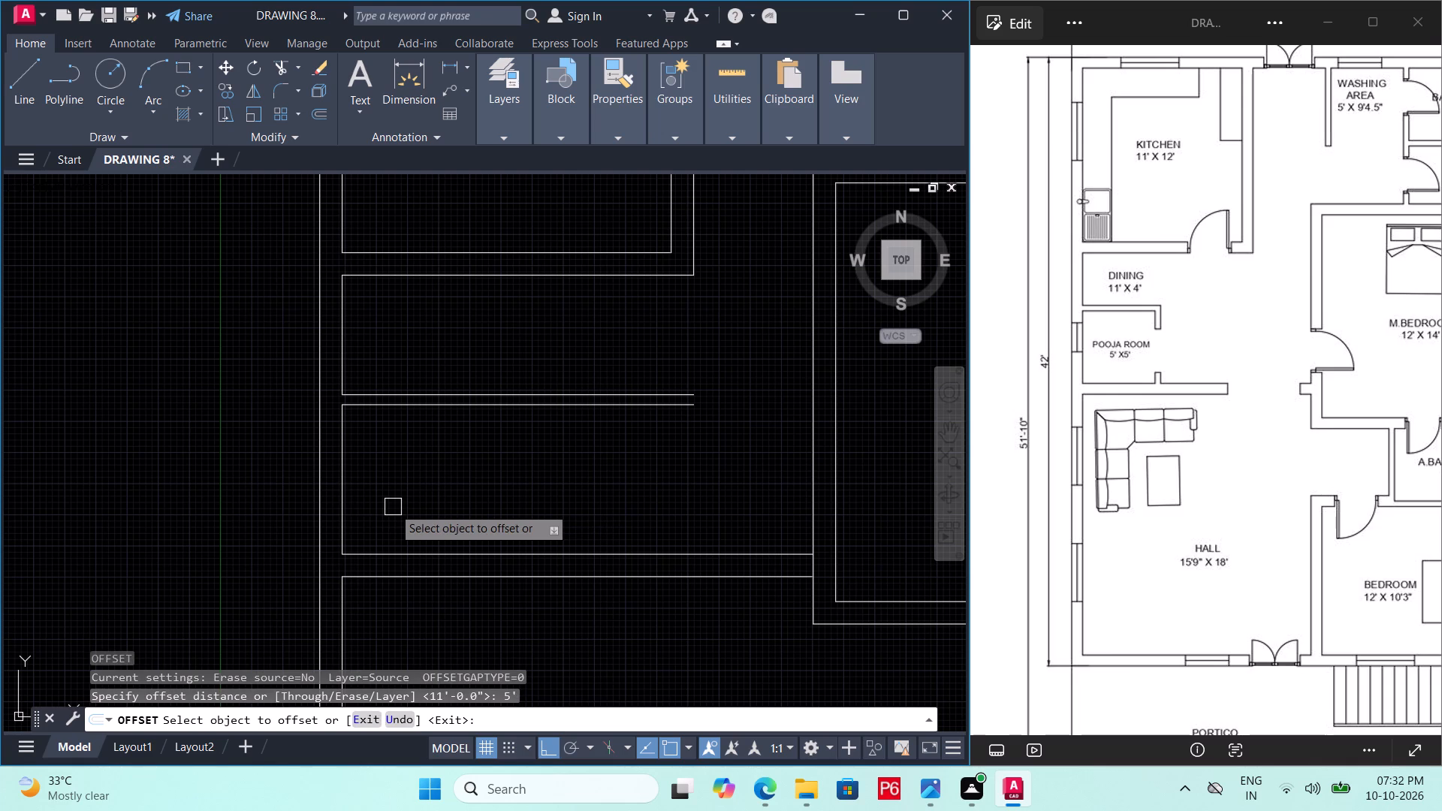
click(339, 516)
click(497, 508)
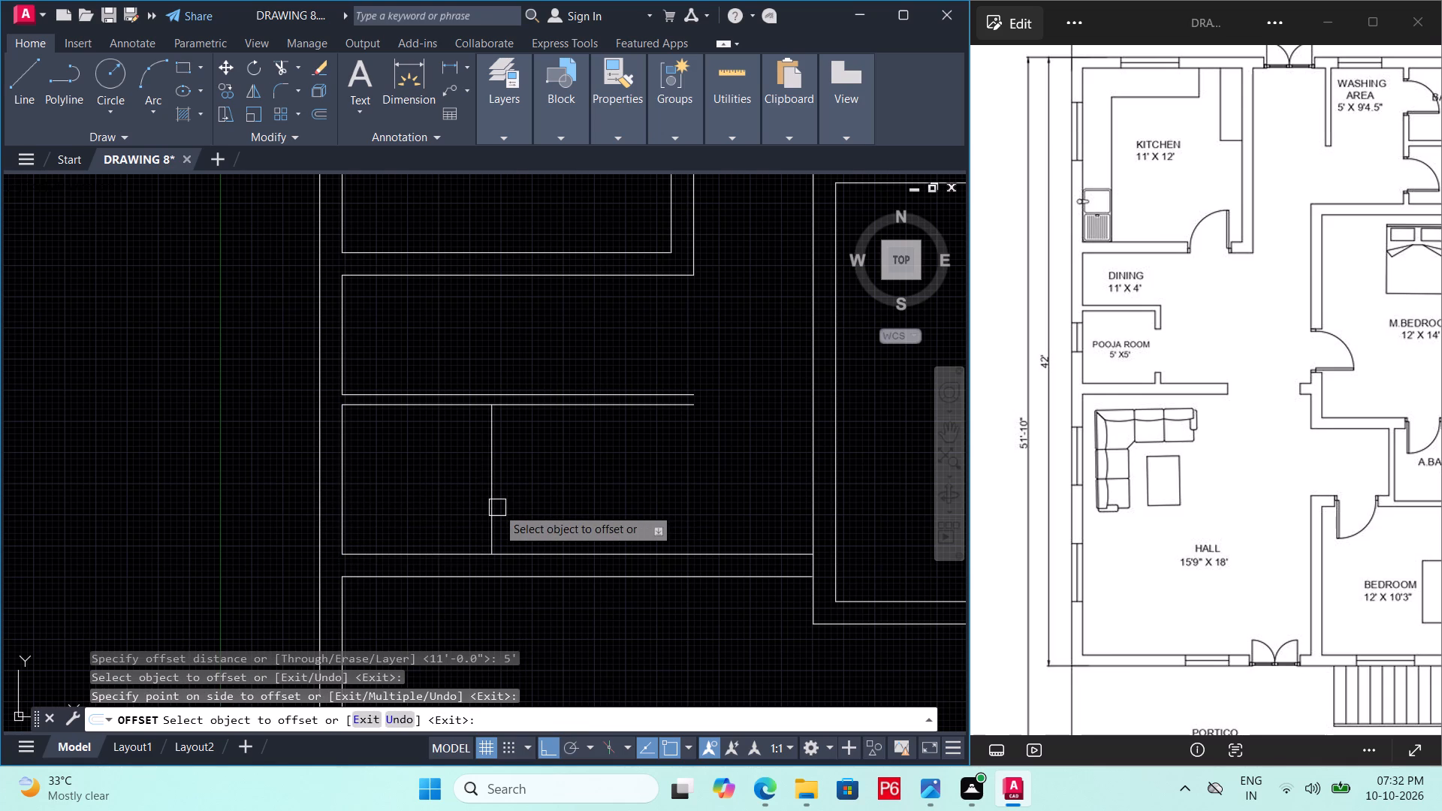
key(Escape)
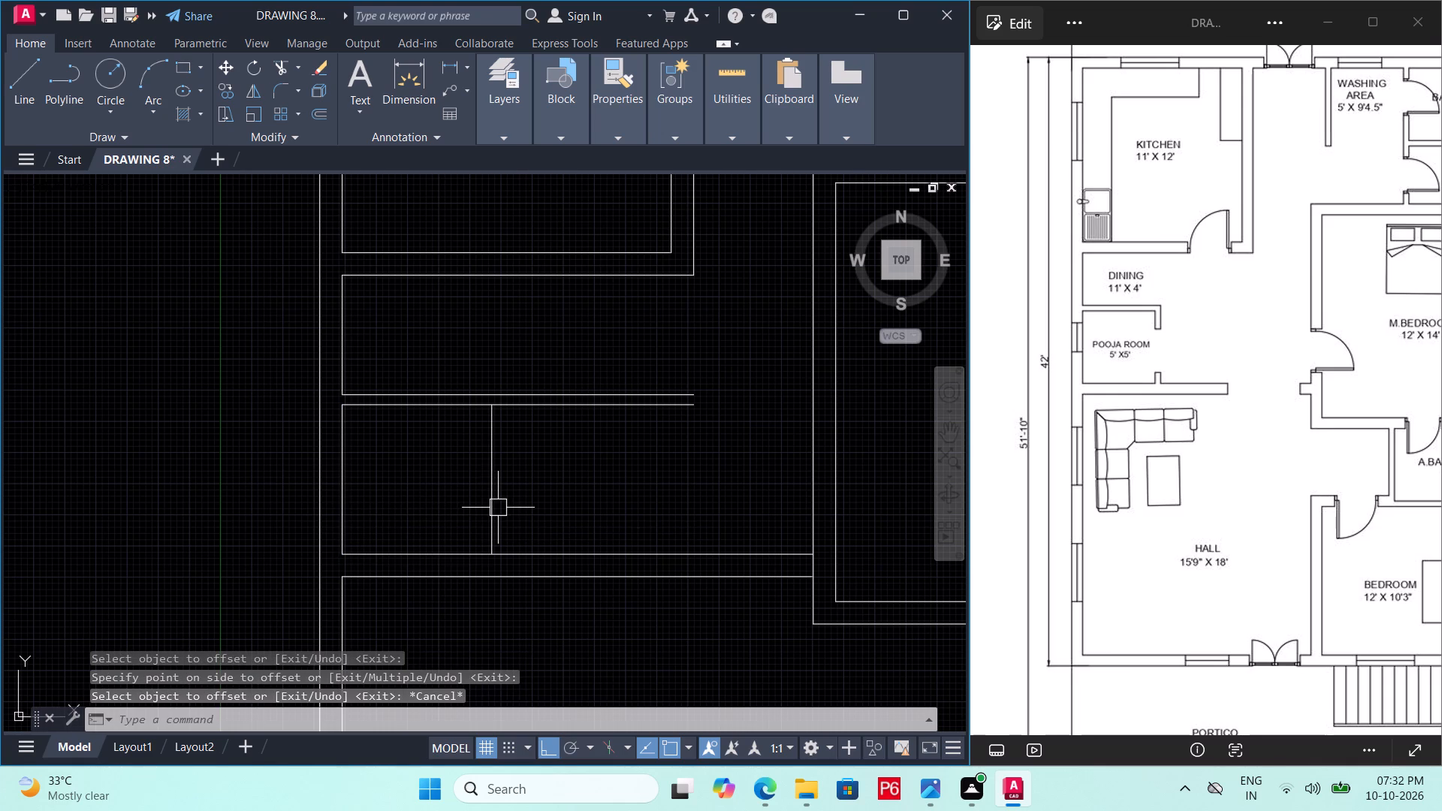
Offset the pooja room's right wall line 4" to the right to give the wall its thickness.
key(o)
key(Return)
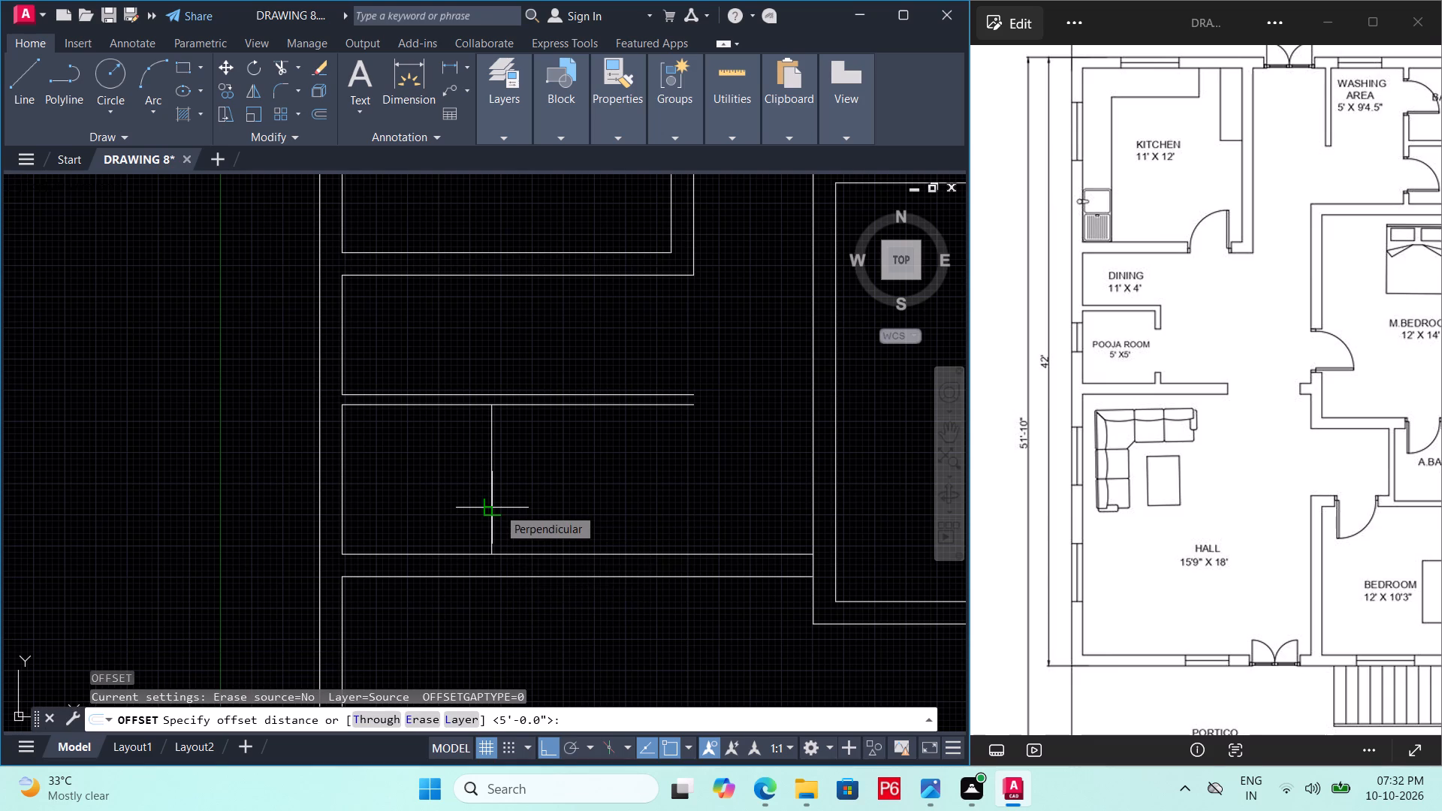
text(4")
key(Return)
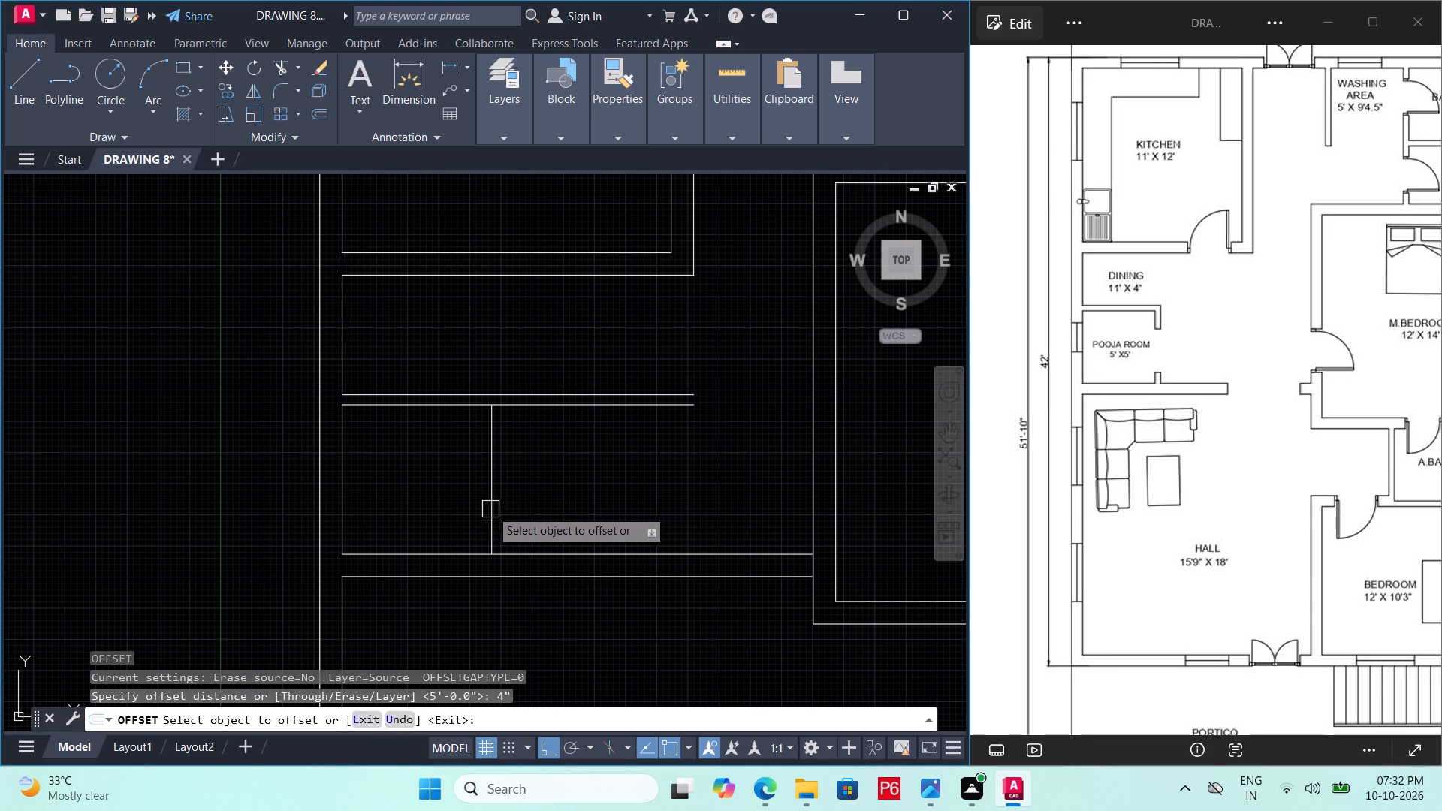
click(493, 517)
click(579, 516)
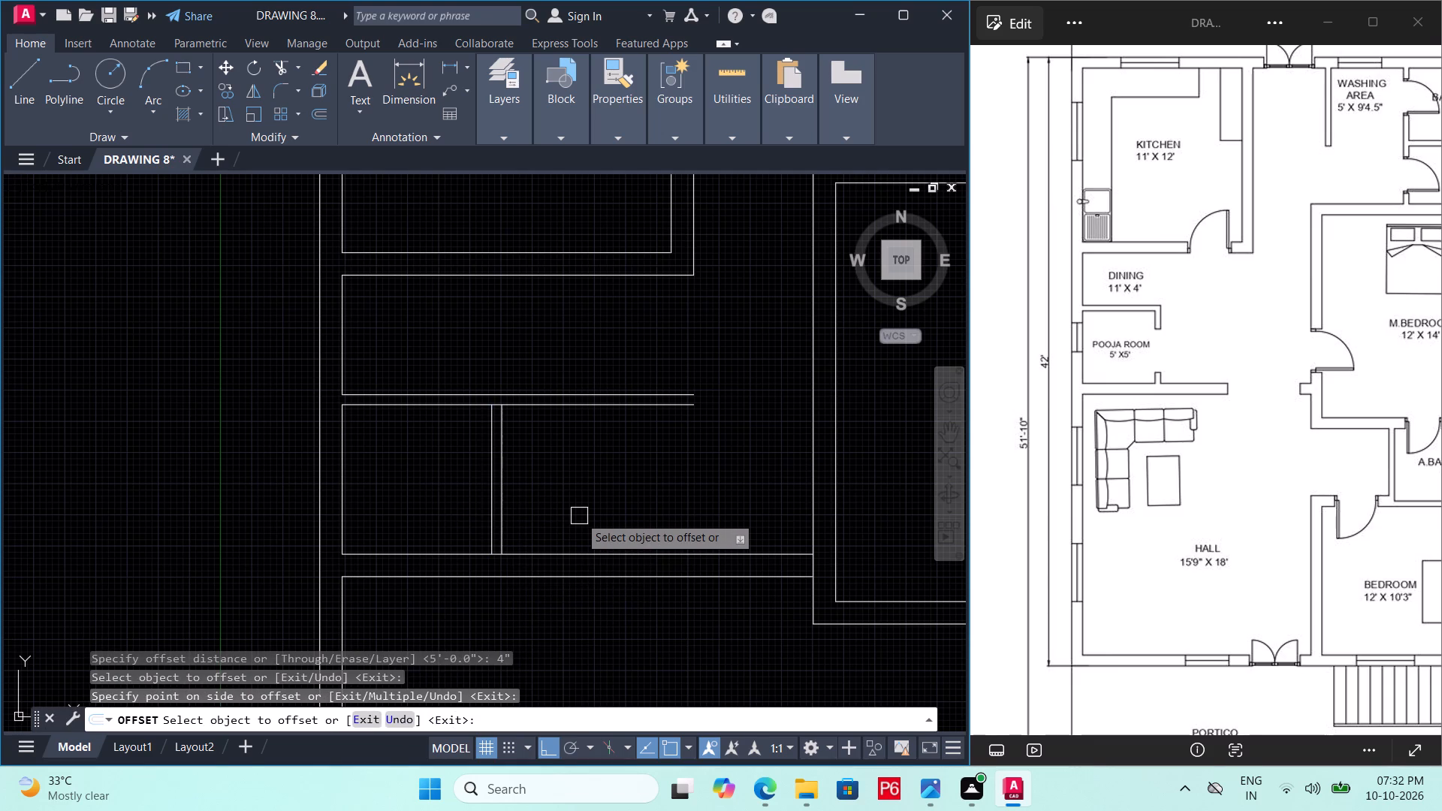
key(Escape)
Fillet the pooja room's outer and inner right wall lines to the matching dining–pooja wall lines with radius 0, and save.
text(F)
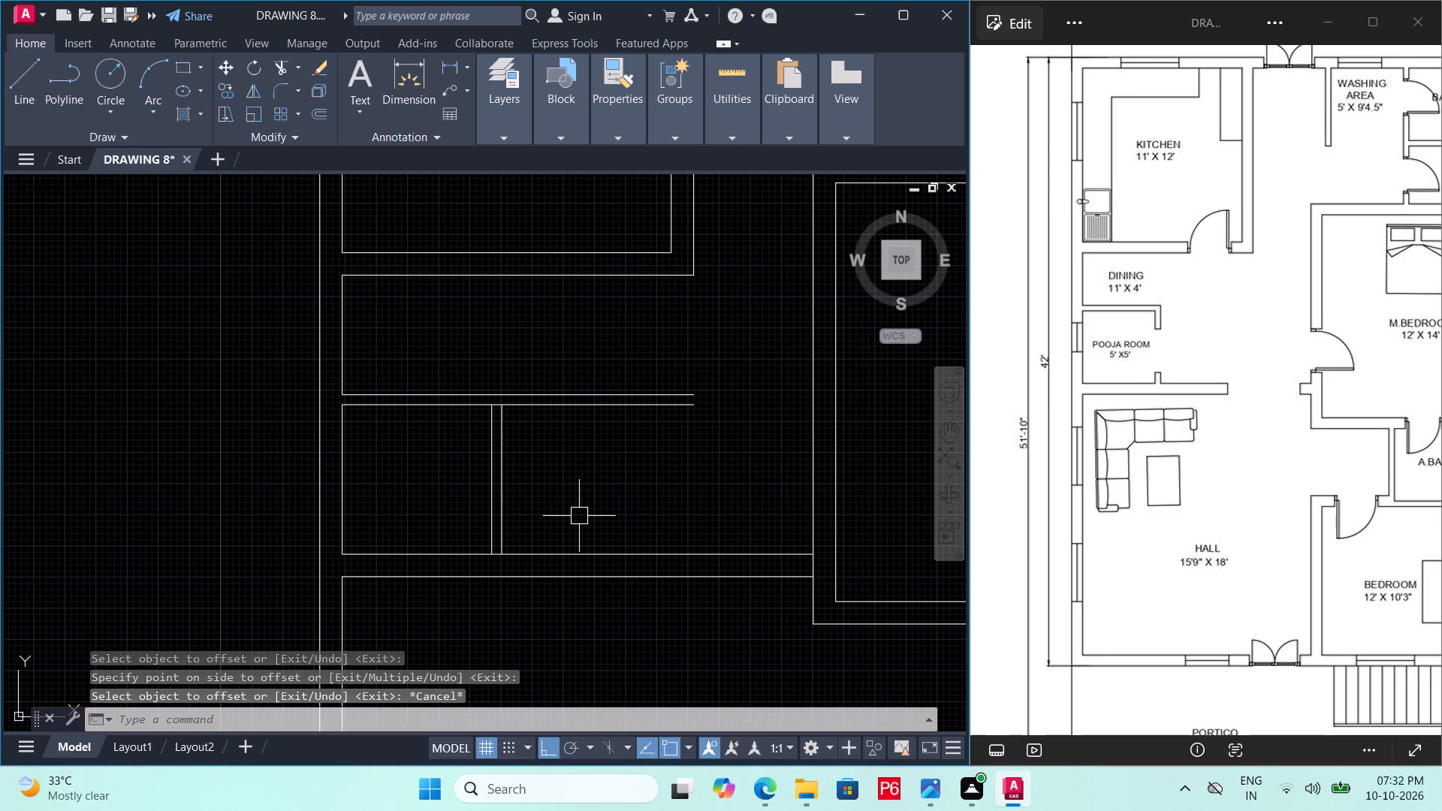
key(space)
scroll(498, 433, up, 1)
click(498, 433)
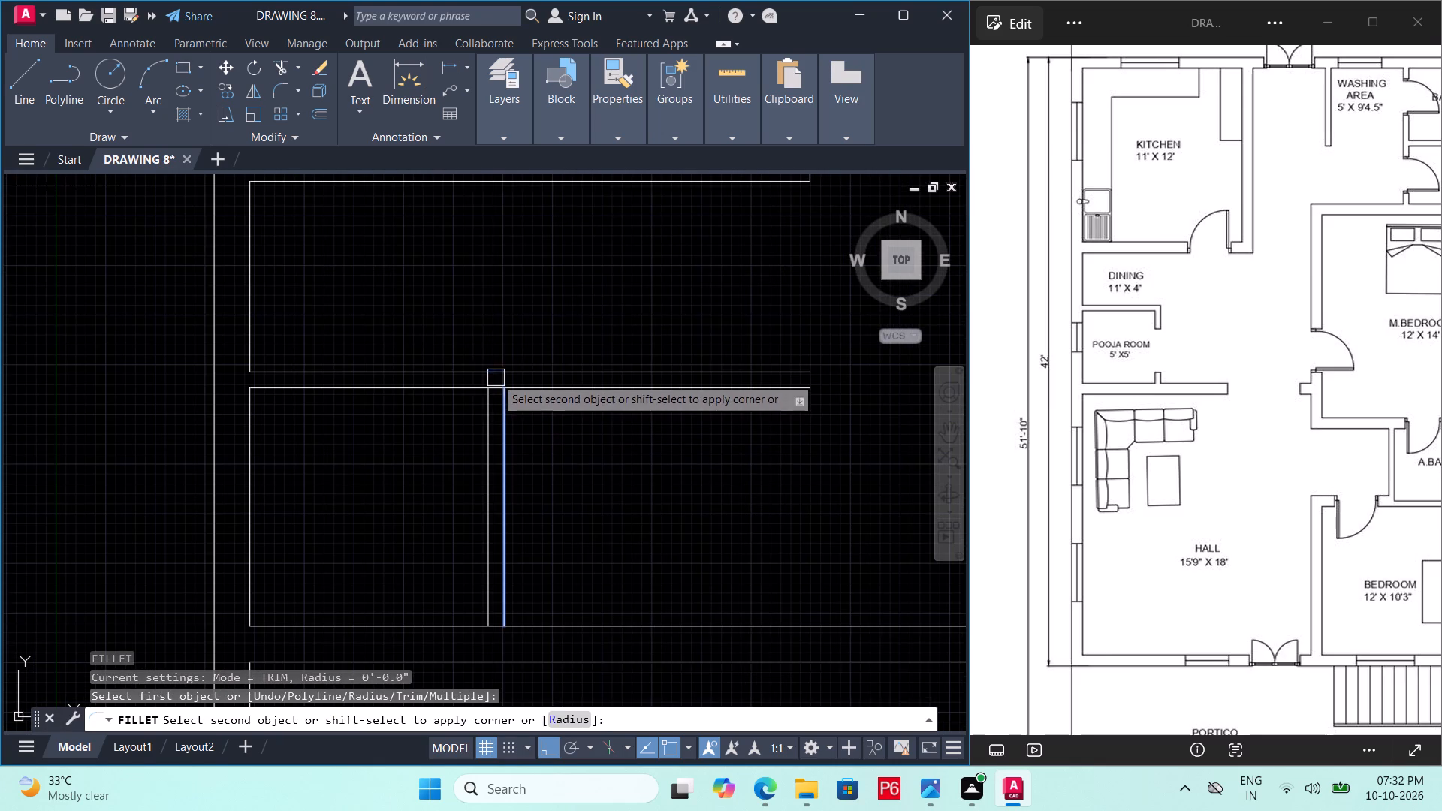
click(496, 374)
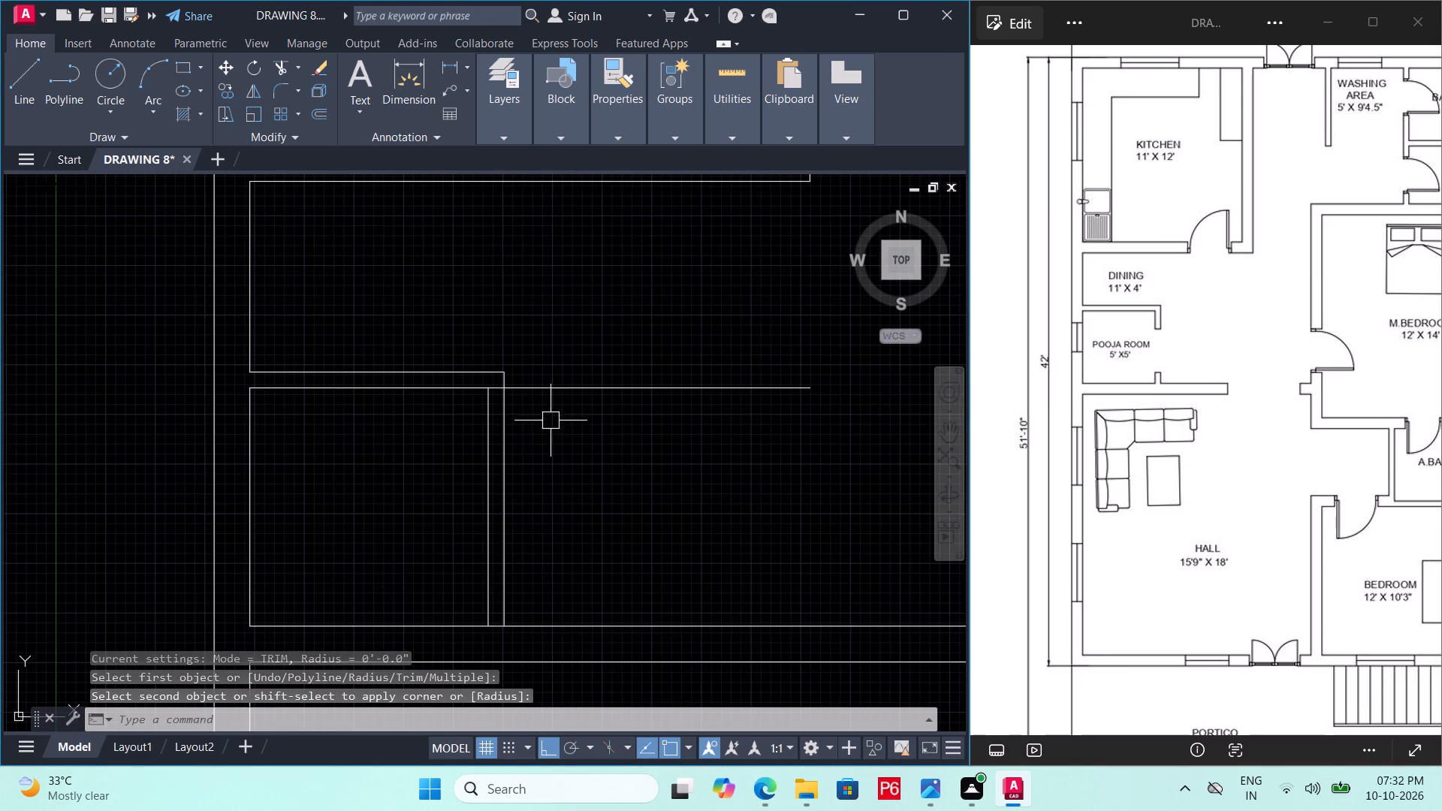
key(Escape)
text(F)
key(space)
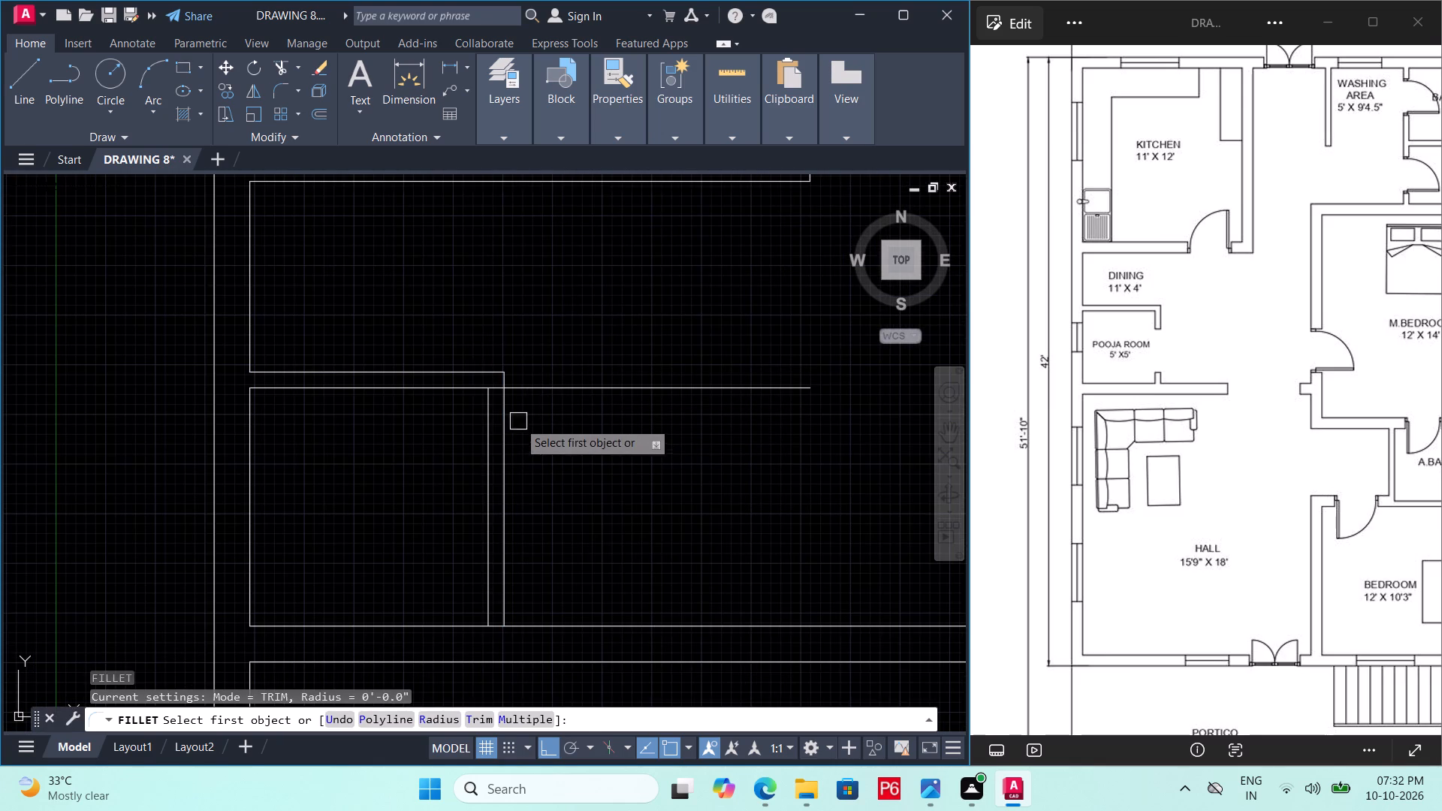
click(486, 432)
click(464, 393)
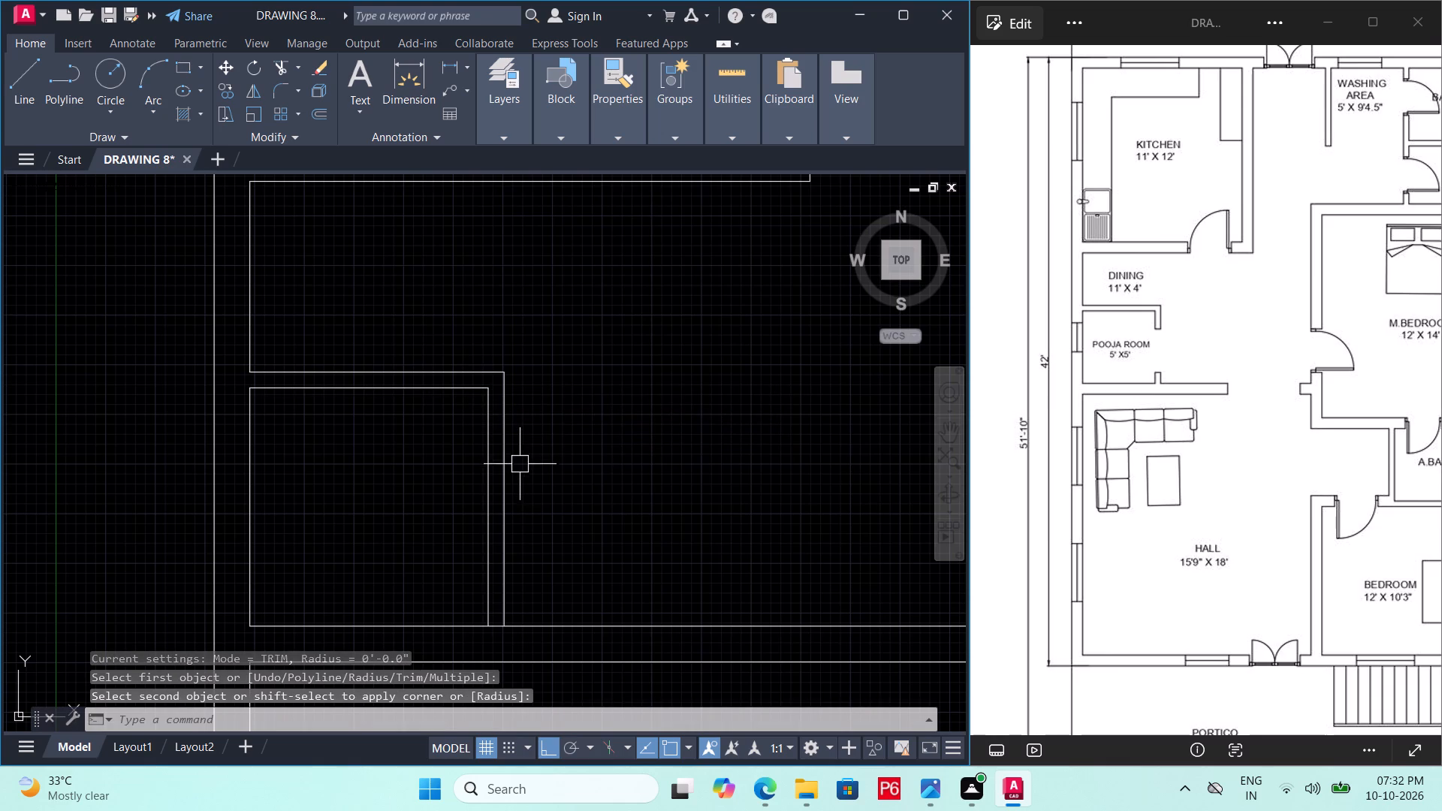
key(ctrl+s)
key(ctrl+s)
key(ctrl+s)
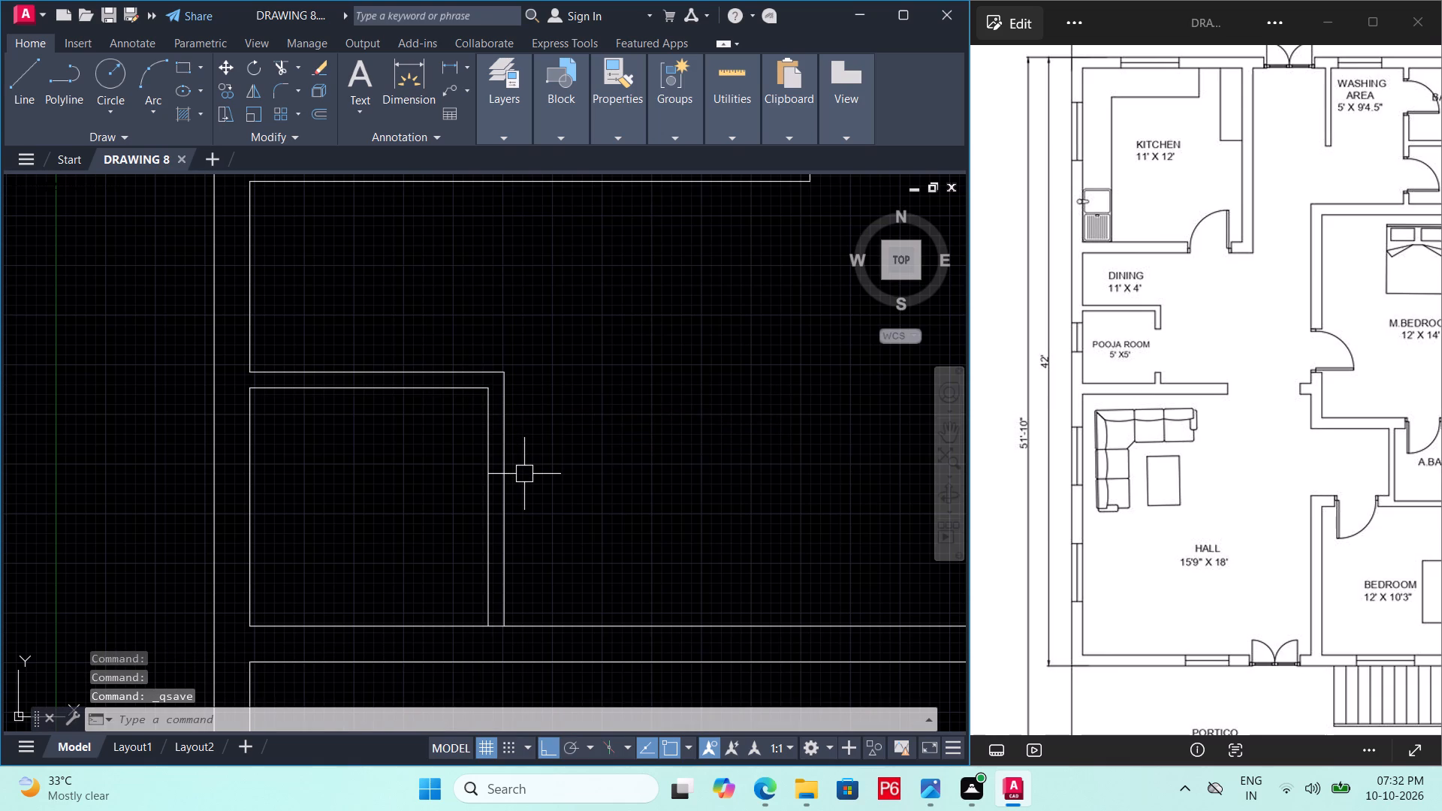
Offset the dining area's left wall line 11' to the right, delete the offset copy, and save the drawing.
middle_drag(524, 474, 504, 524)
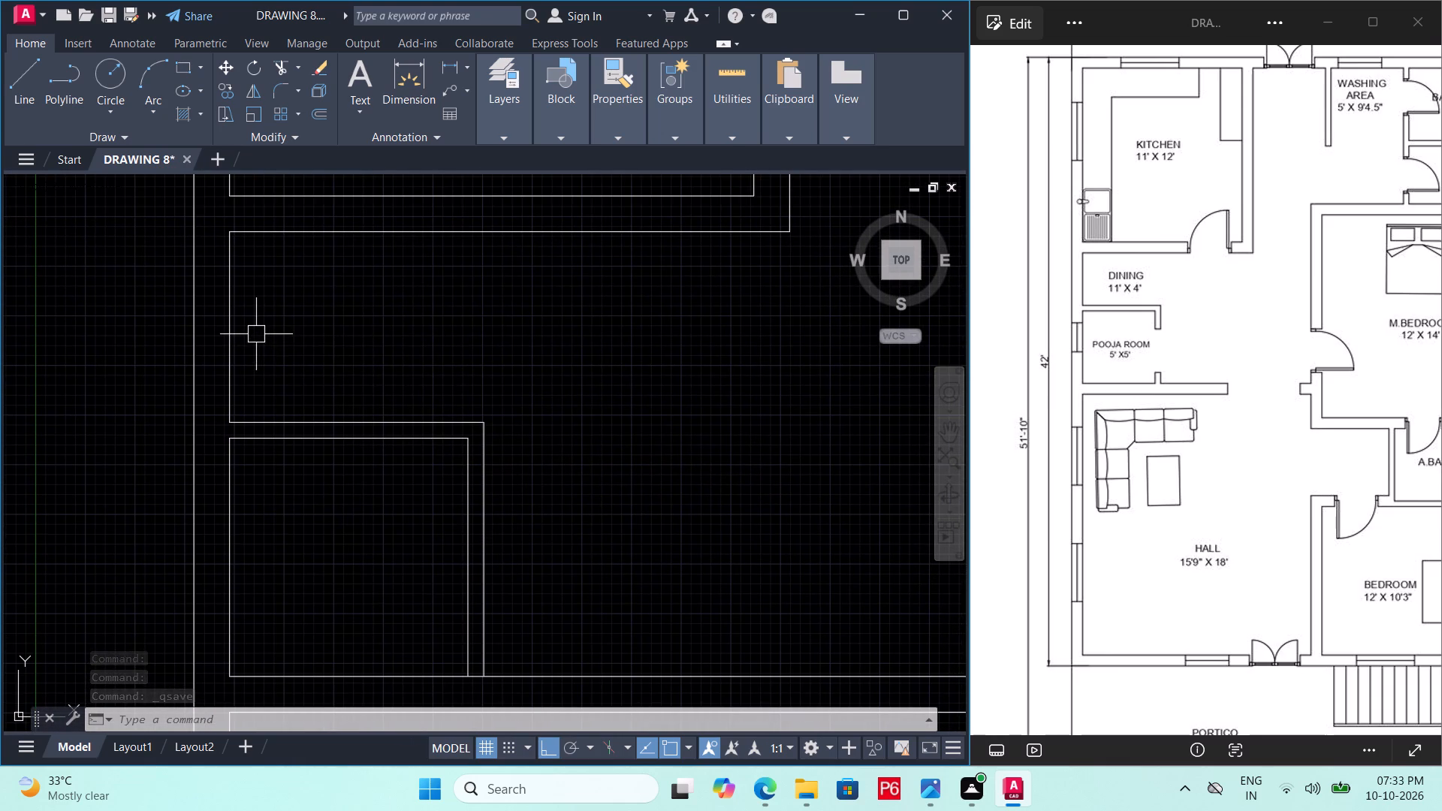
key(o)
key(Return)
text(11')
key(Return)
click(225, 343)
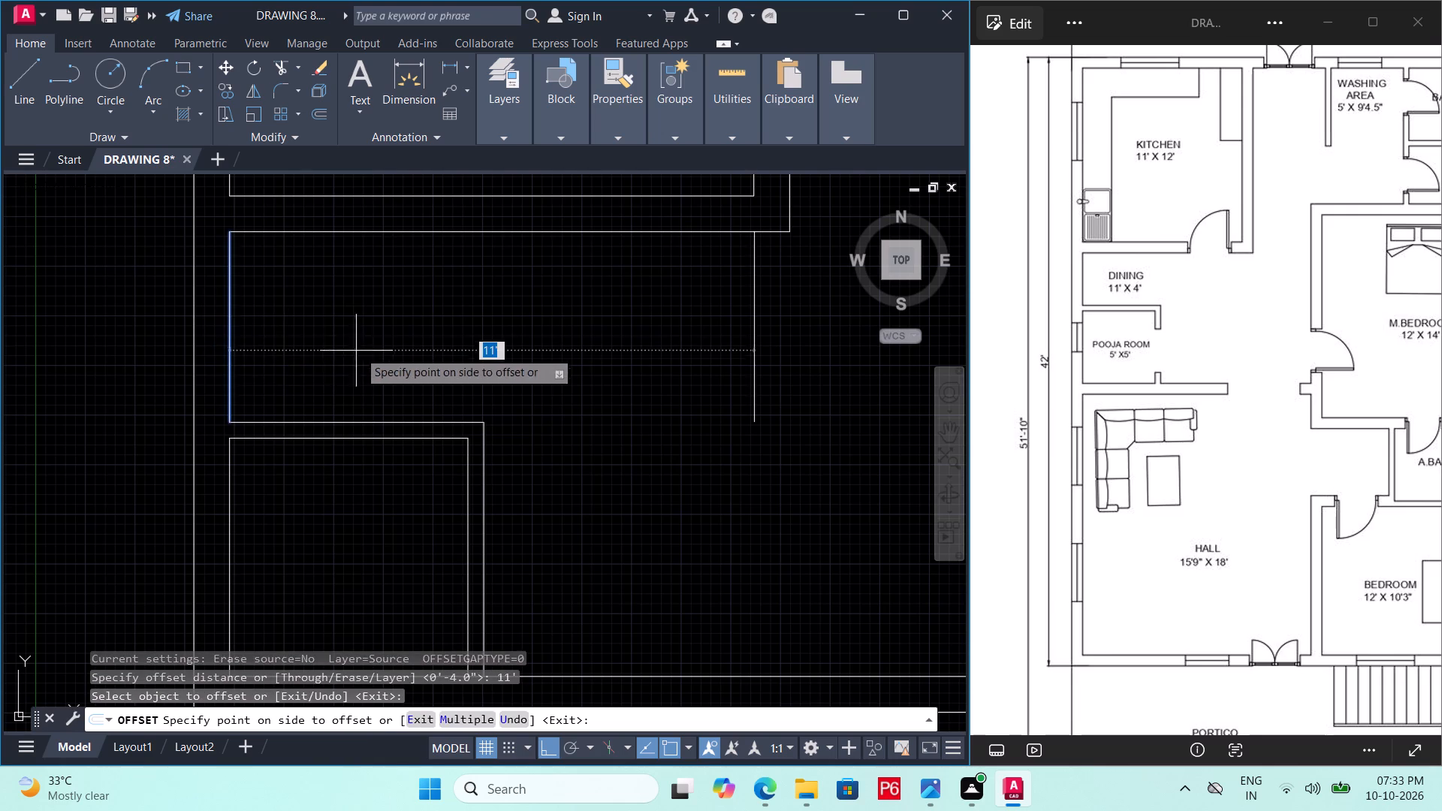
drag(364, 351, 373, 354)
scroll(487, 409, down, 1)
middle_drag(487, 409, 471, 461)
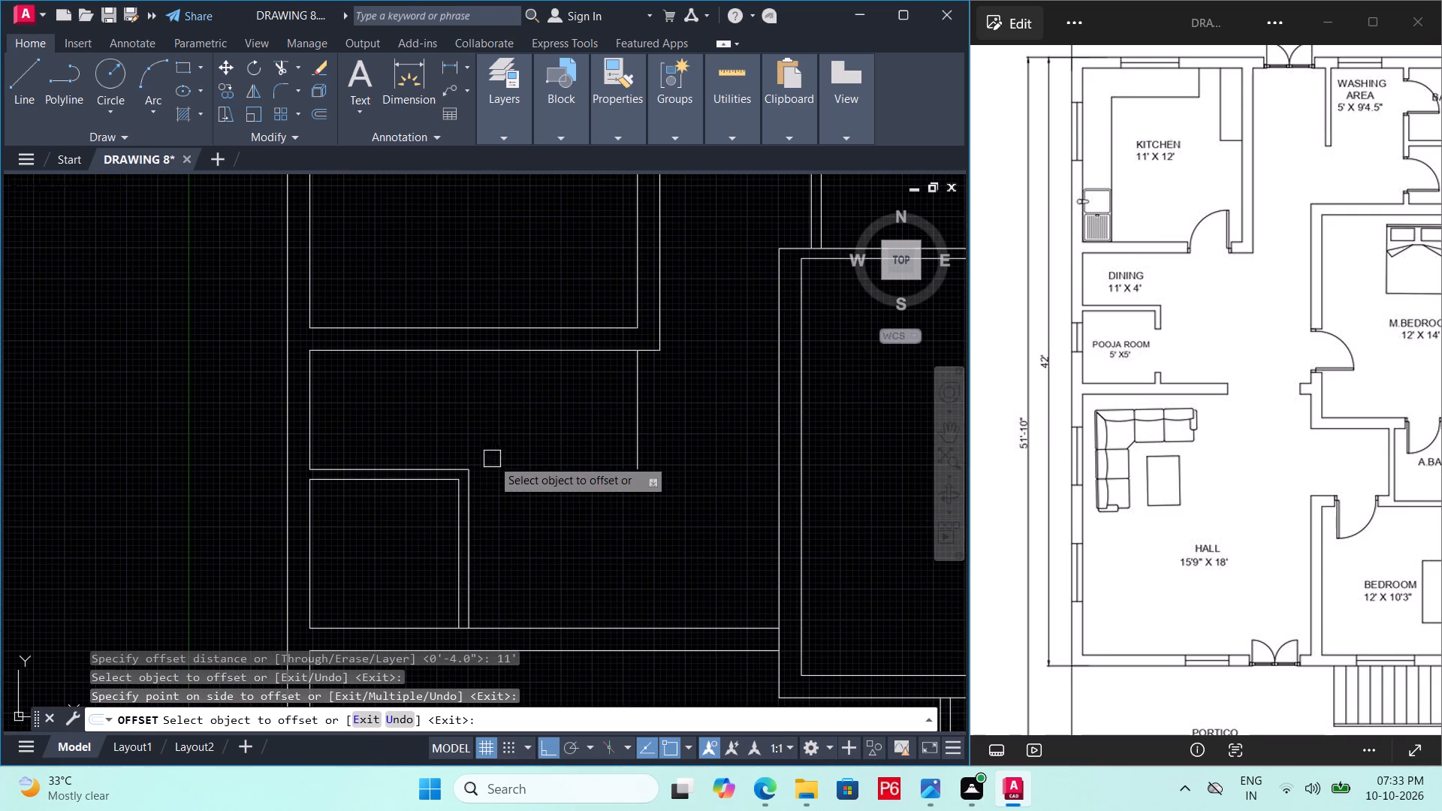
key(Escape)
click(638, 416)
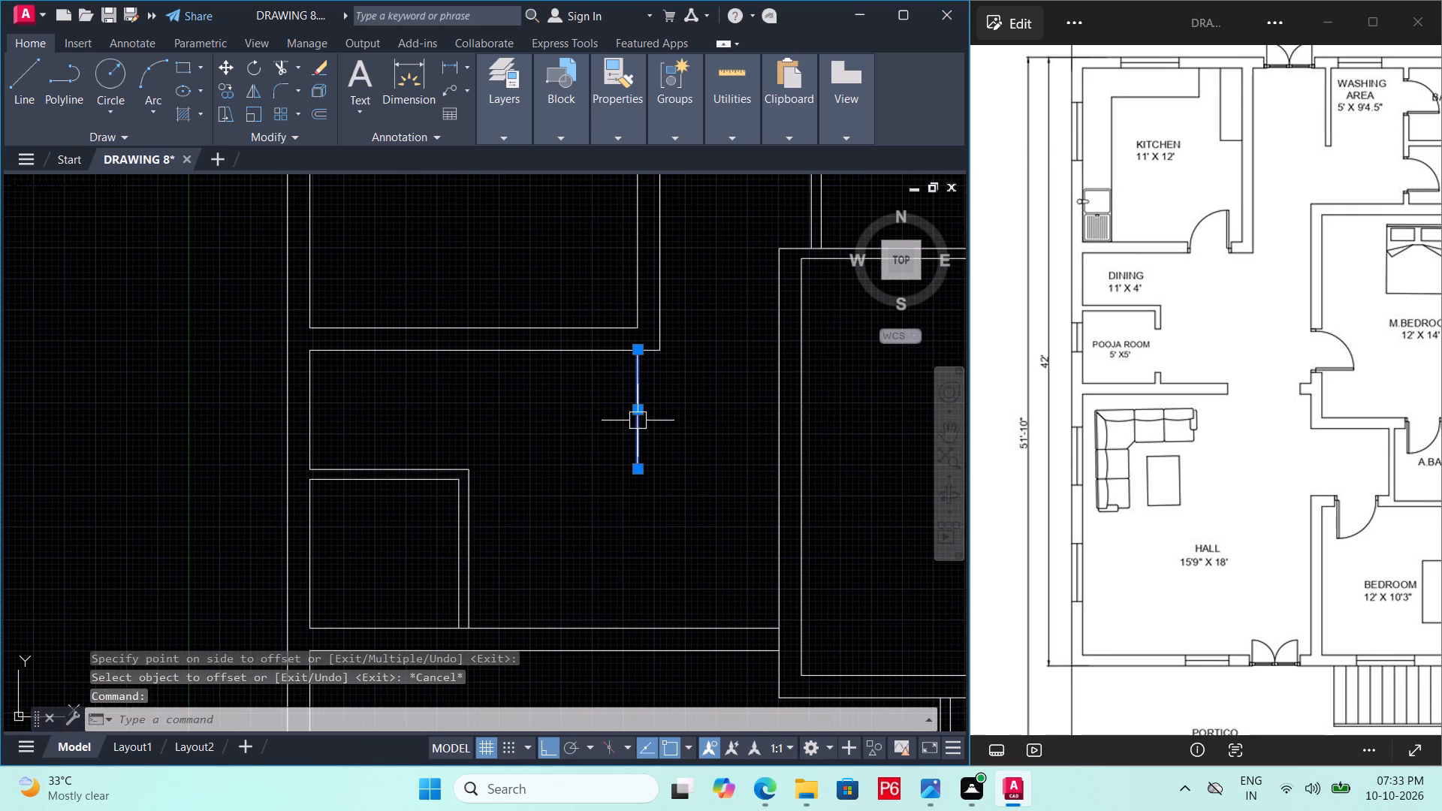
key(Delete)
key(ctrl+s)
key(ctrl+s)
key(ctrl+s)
Compare the drawn walls around the dining area, pooja room and hall with the DRAWING 8 reference plan.
scroll(520, 442, down, 1)
middle_drag(507, 436, 474, 428)
scroll(507, 436, down, 1)
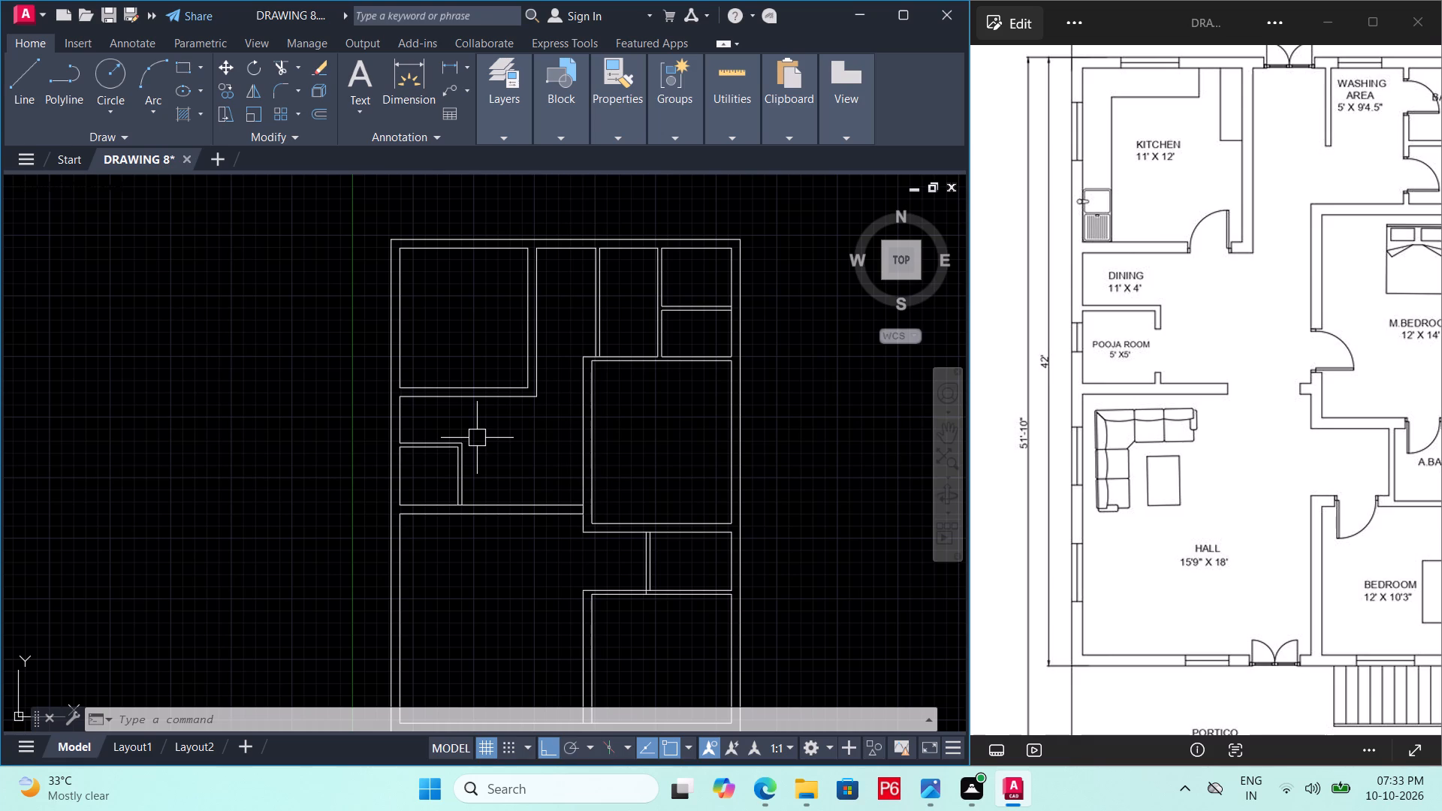
scroll(473, 437, up, 1)
middle_drag(473, 437, 465, 395)
scroll(465, 381, down, 1)
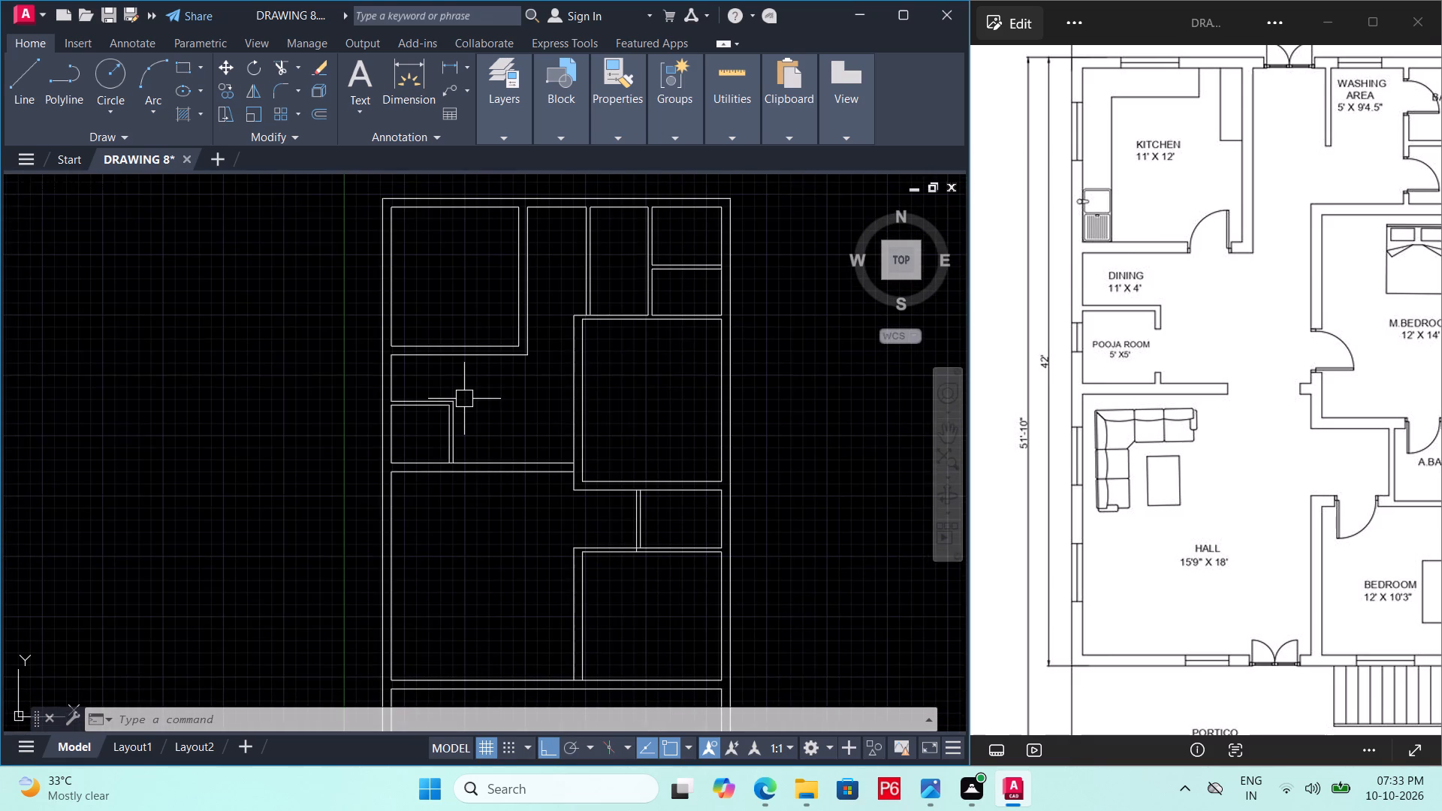
middle_drag(463, 402, 418, 481)
middle_drag(1216, 295, 1199, 402)
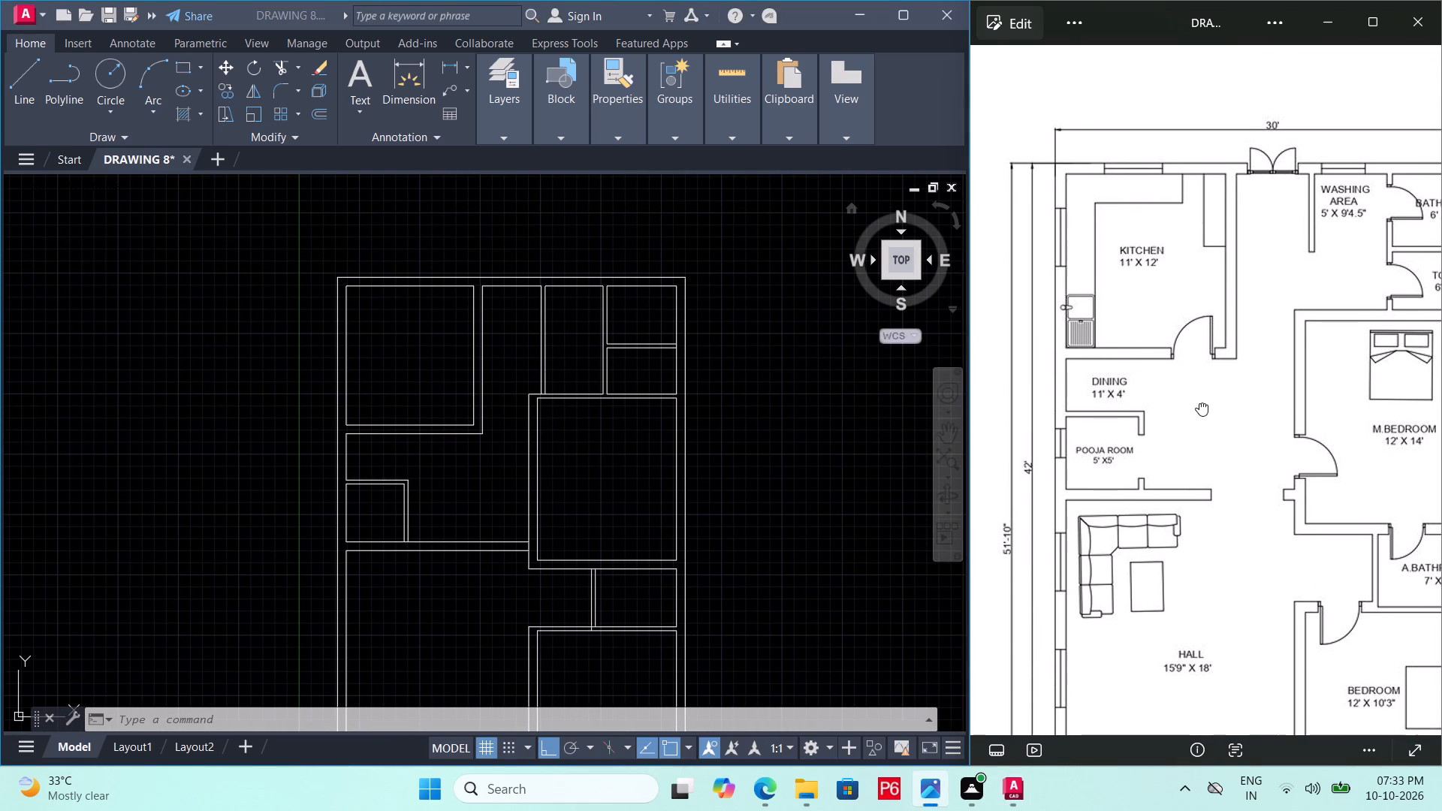
middle_drag(1199, 402, 1198, 382)
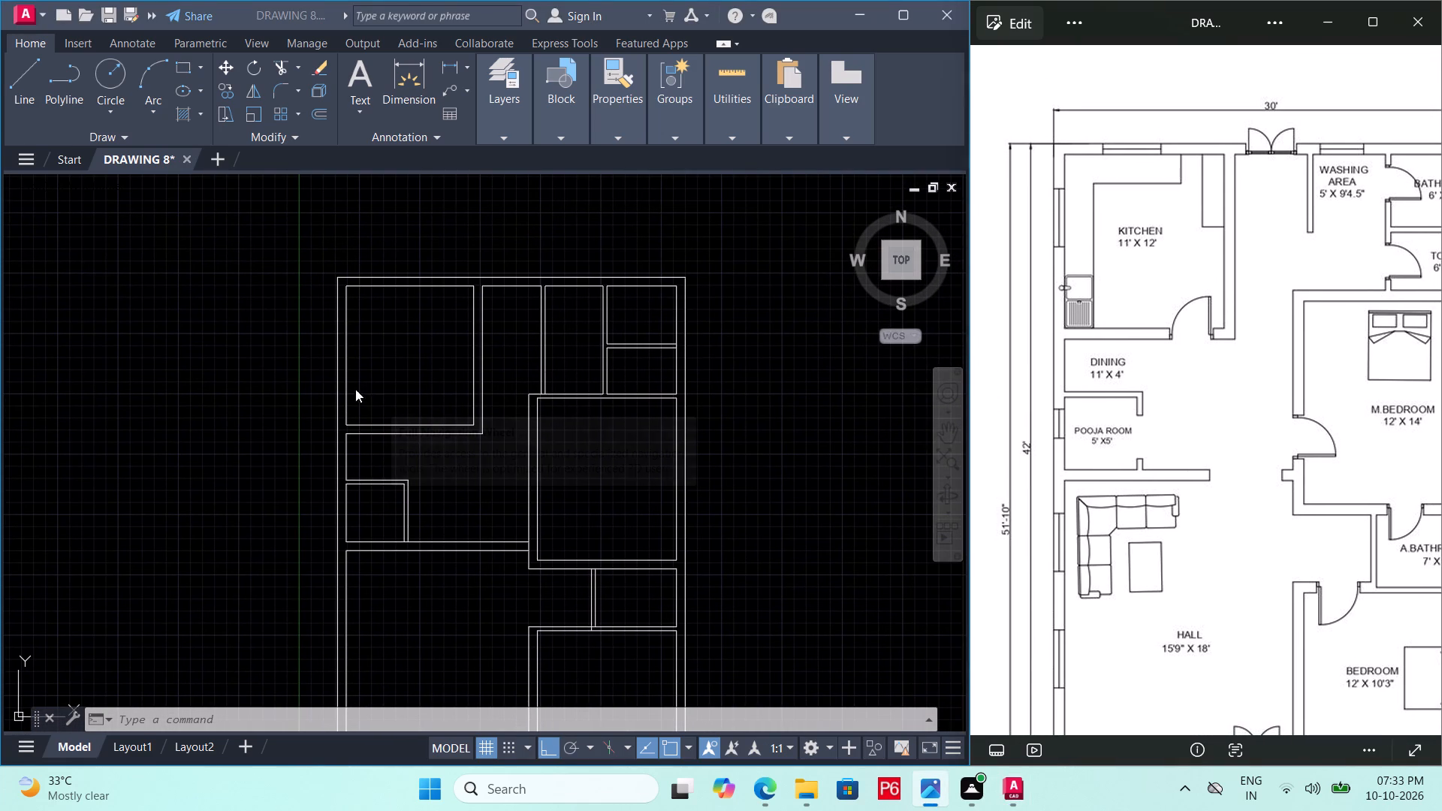
middle_drag(358, 410, 368, 390)
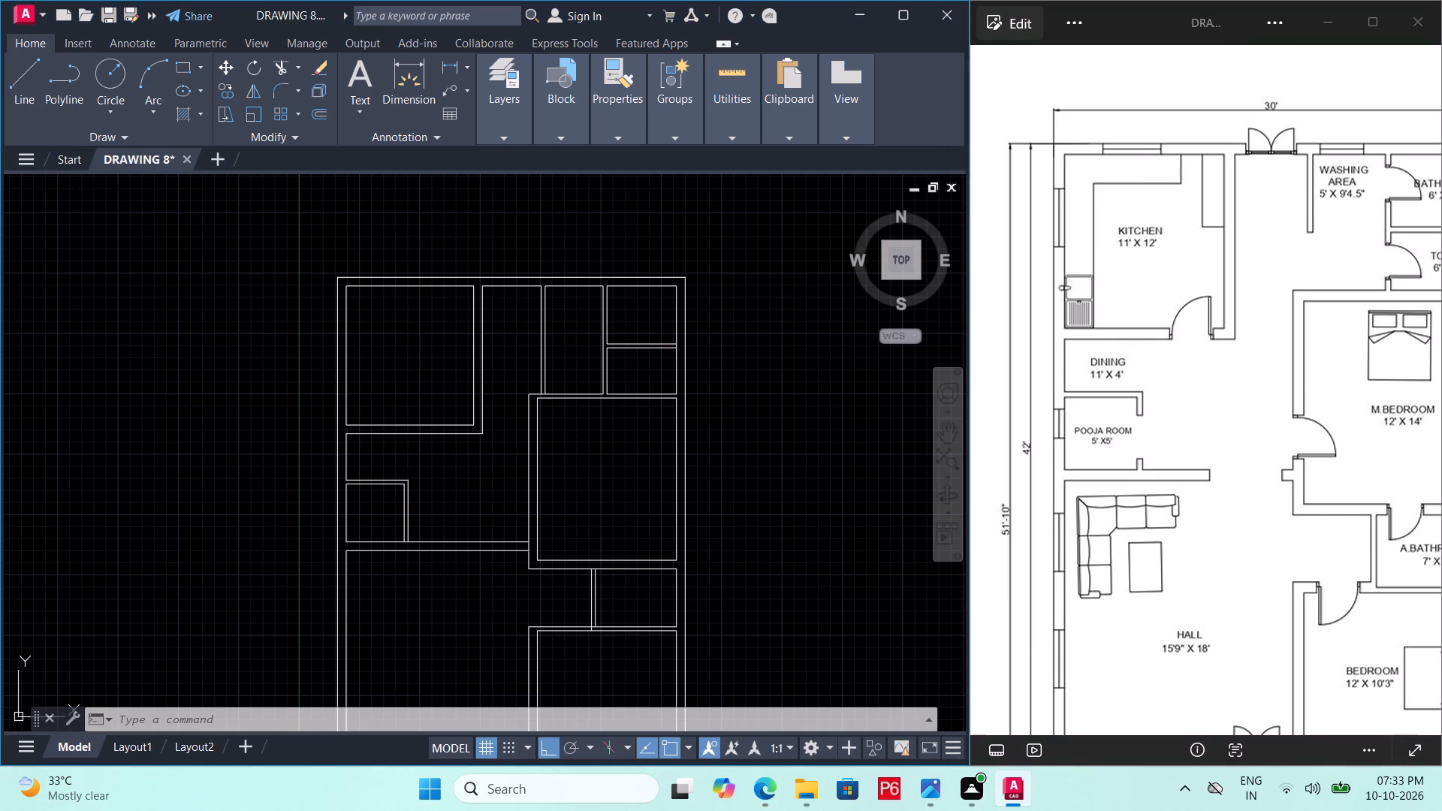
middle_drag(368, 390, 372, 321)
middle_drag(496, 454, 495, 339)
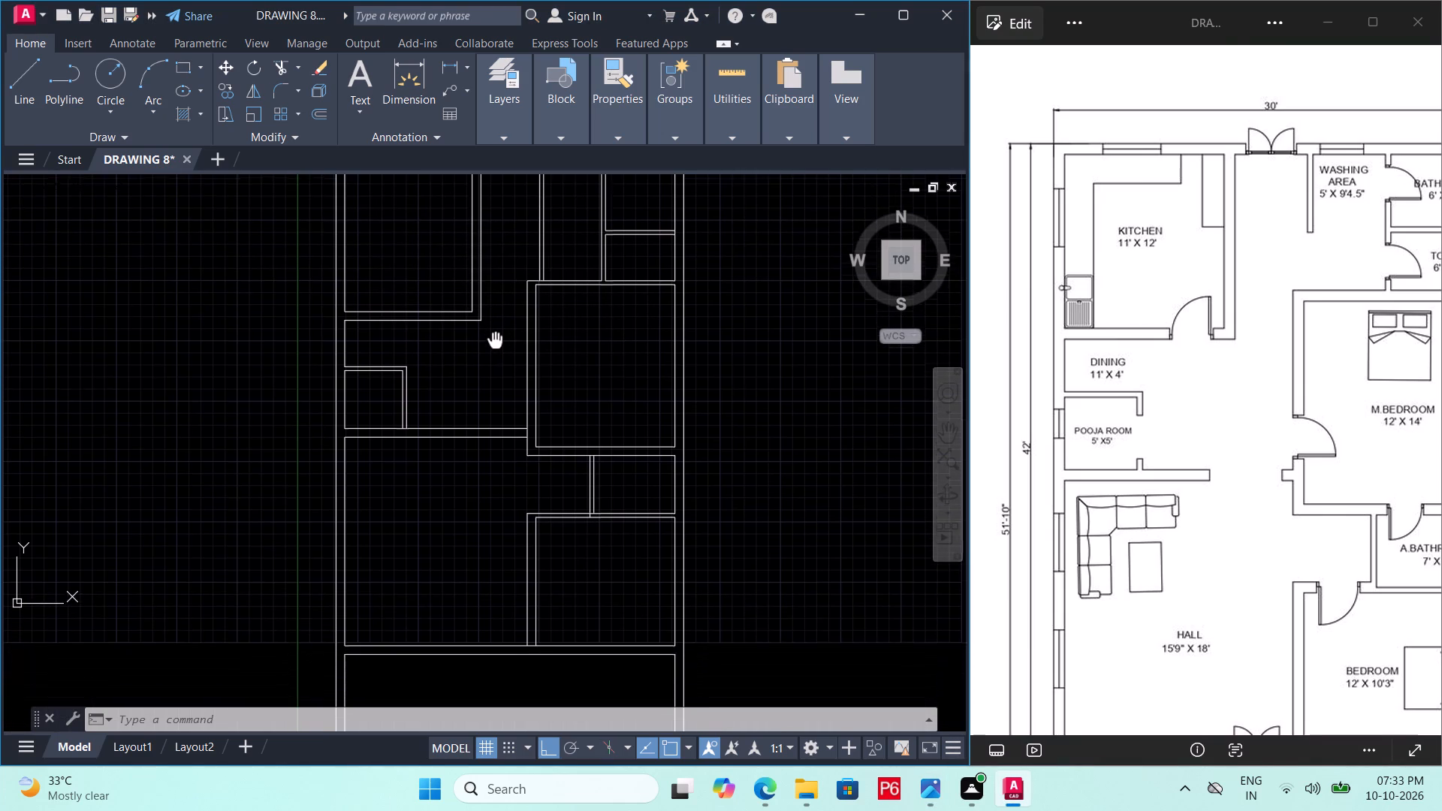
middle_drag(495, 339, 495, 339)
Trim the master bedroom's left wall line between the two hall–pooja room wall lines, and save the drawing.
scroll(500, 445, up, 1)
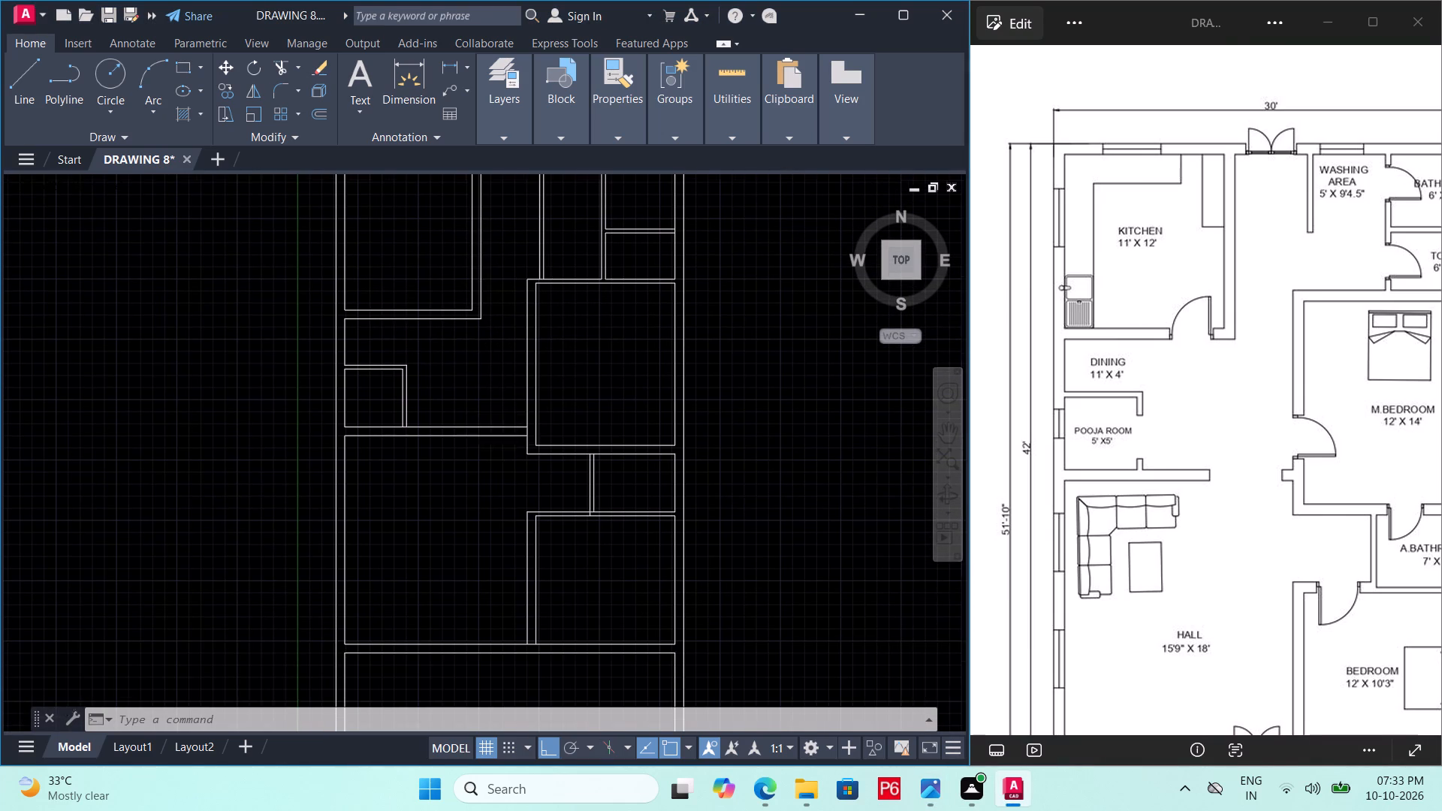
scroll(500, 445, up, 2)
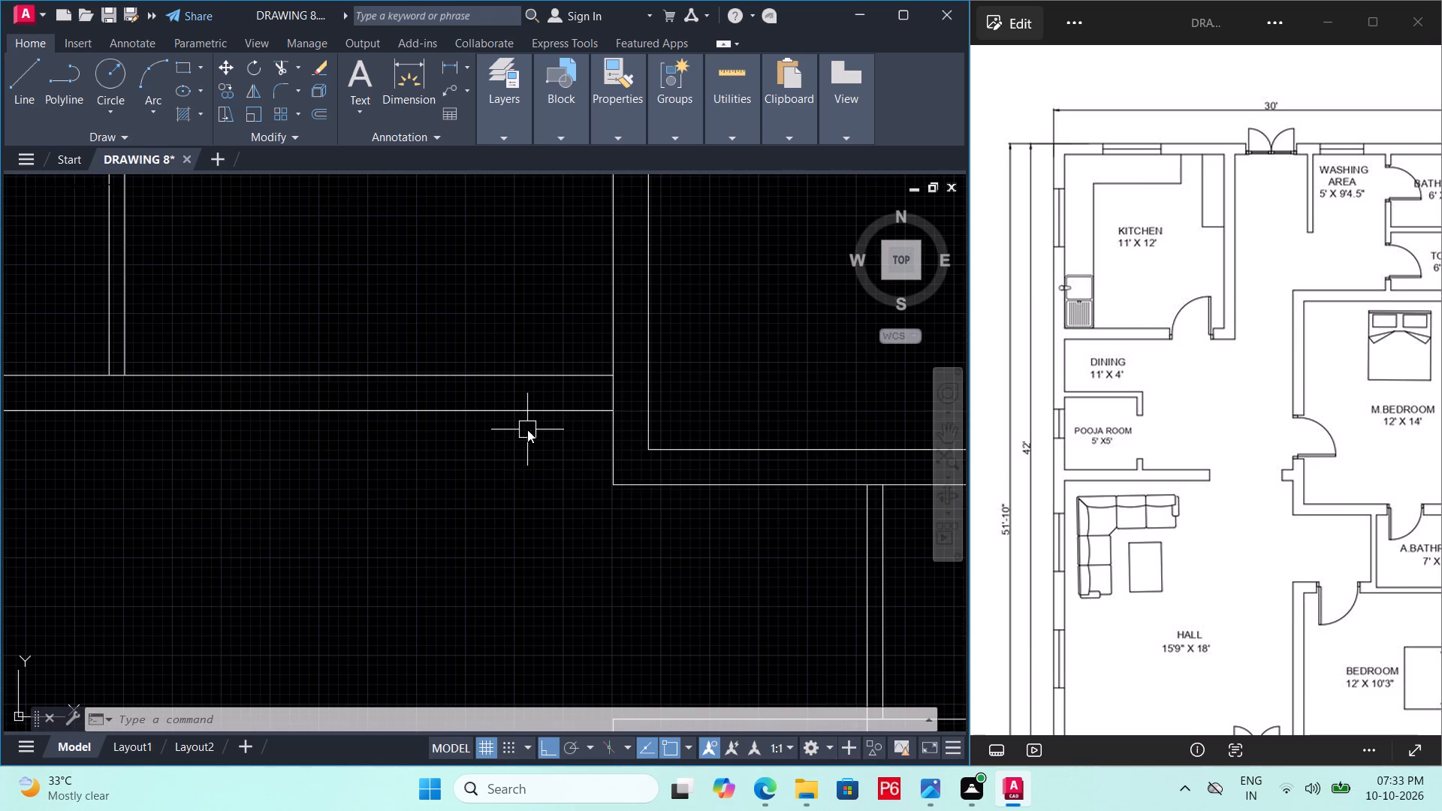
key(r)
key(Escape)
text(TR)
key(space)
key(space)
click(609, 397)
key(ctrl+s)
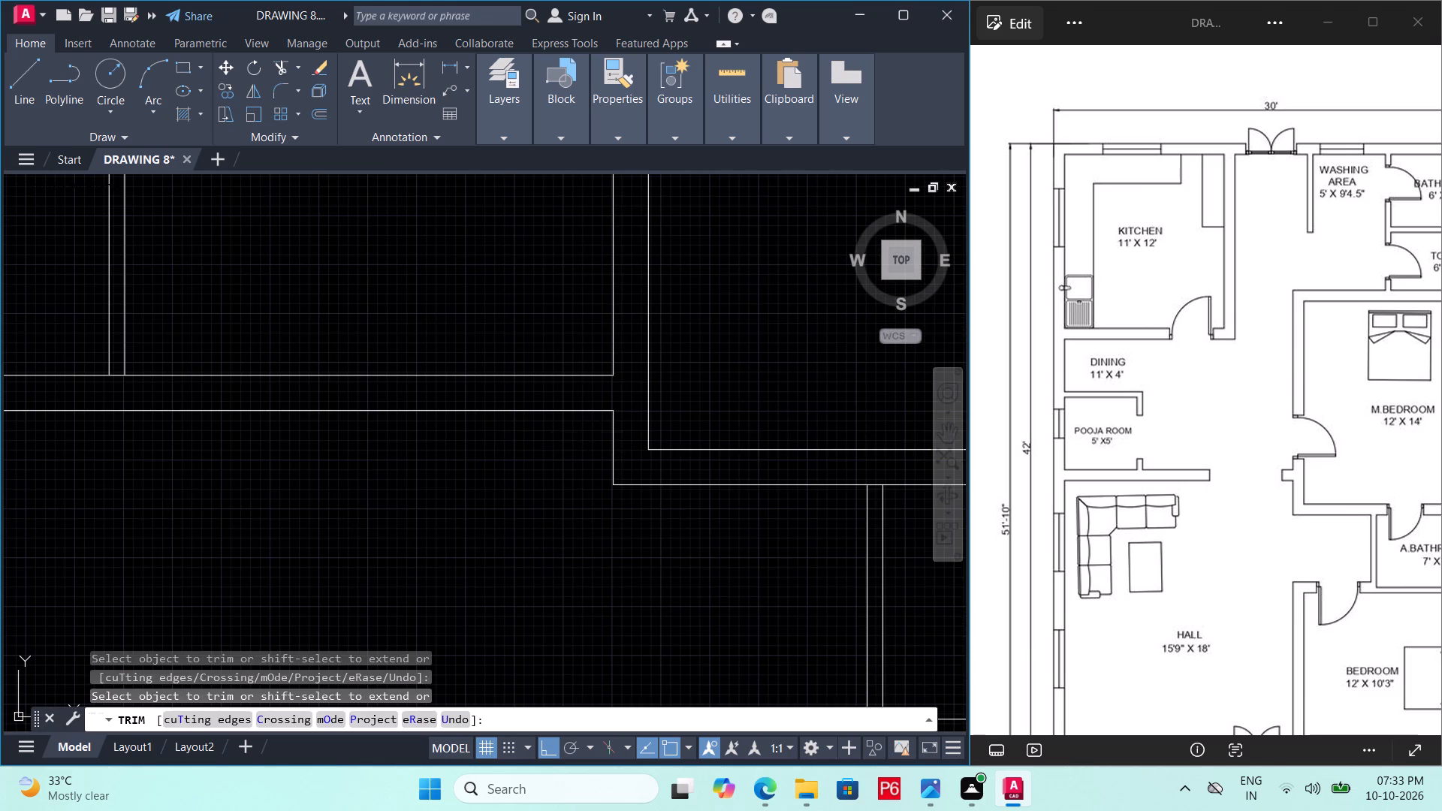
key(ctrl+s)
Draw a vertical line joining the two hall–pooja room wall lines where they meet the master bedroom wall.
text(L)
key(space)
click(608, 409)
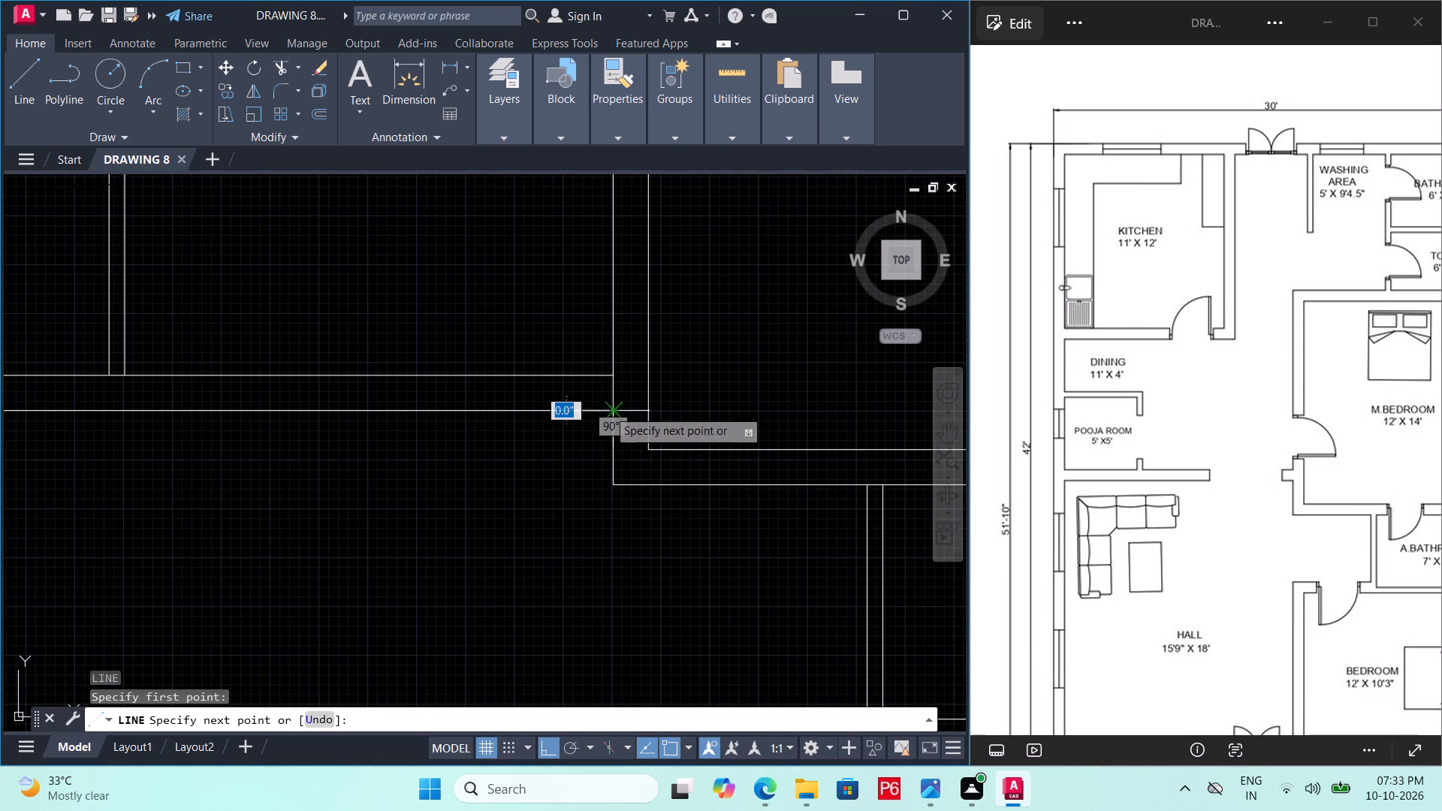
click(610, 378)
key(Escape)
Offset that short vertical line 2' to the left to mark the end of the wall stub.
key(o)
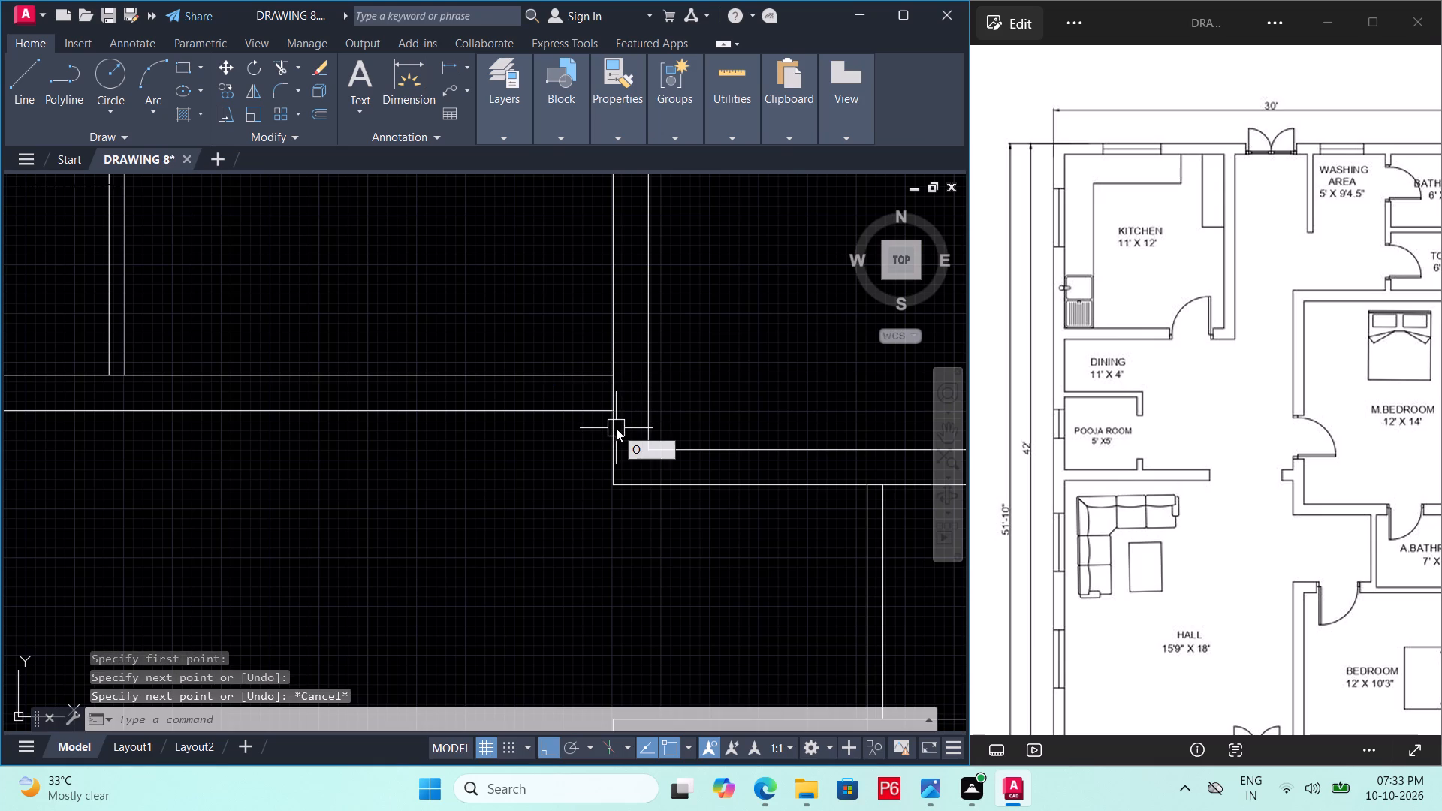
key(Escape)
click(615, 394)
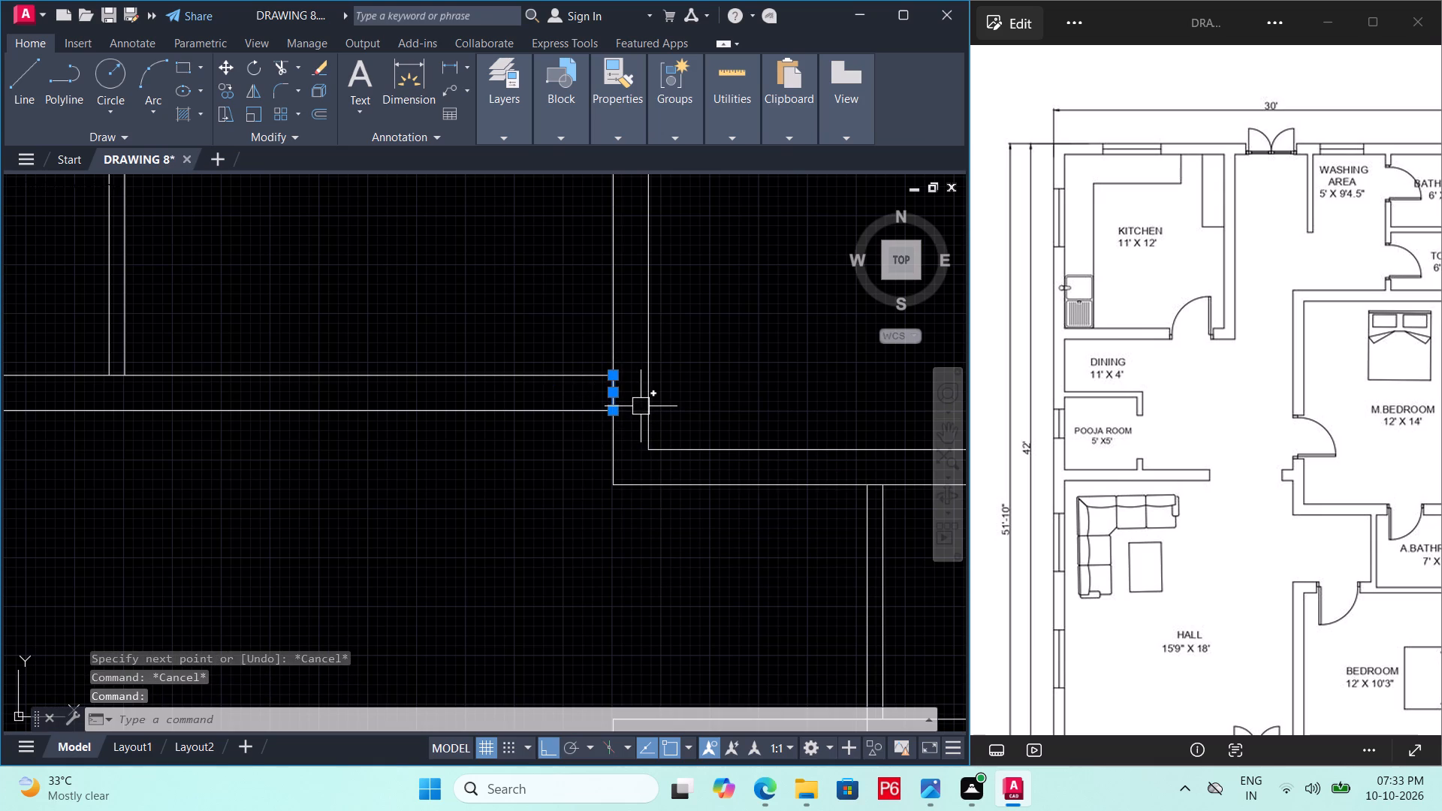
key(o)
key(Return)
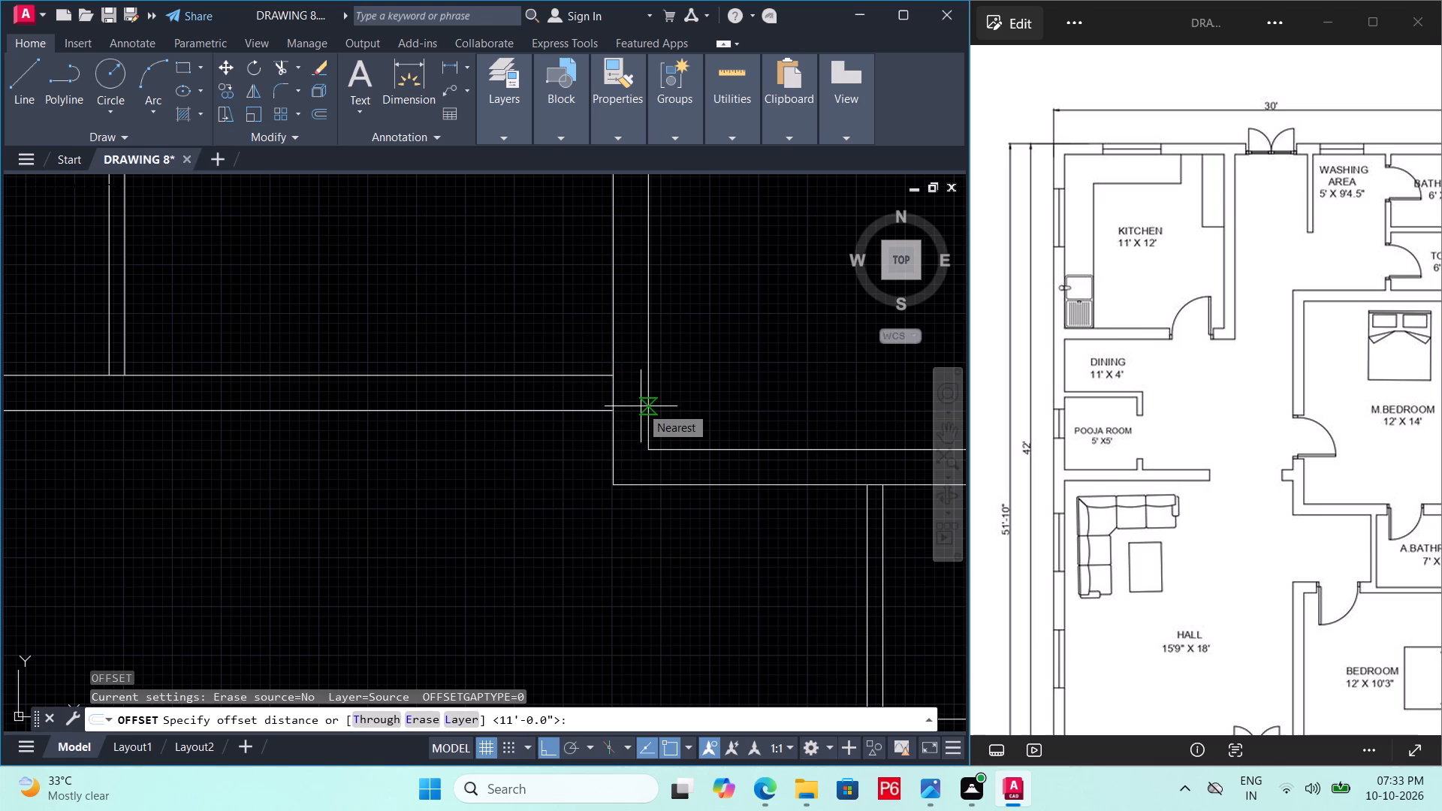
text(3')
key(BackSpace)
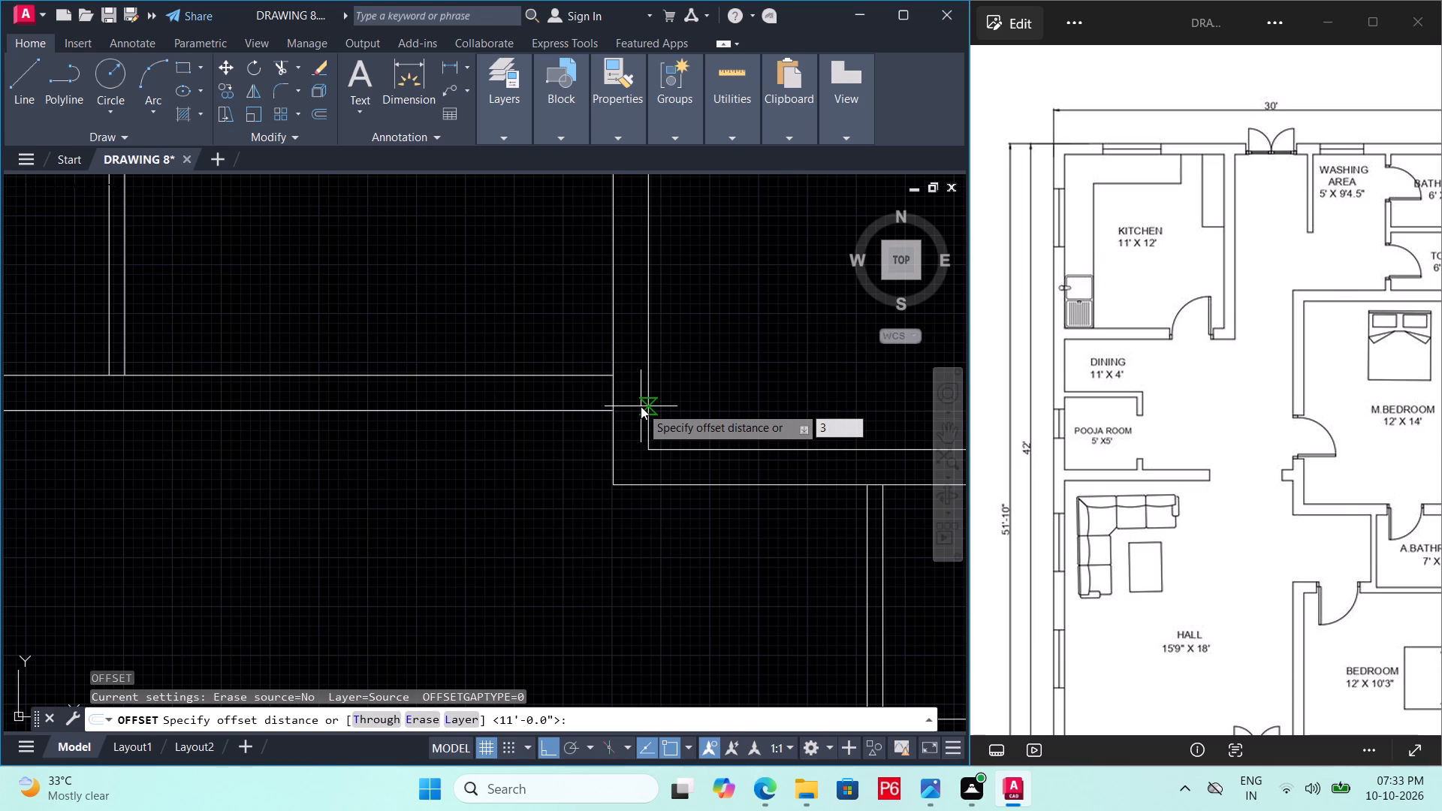
key(BackSpace)
text(2')
key(Return)
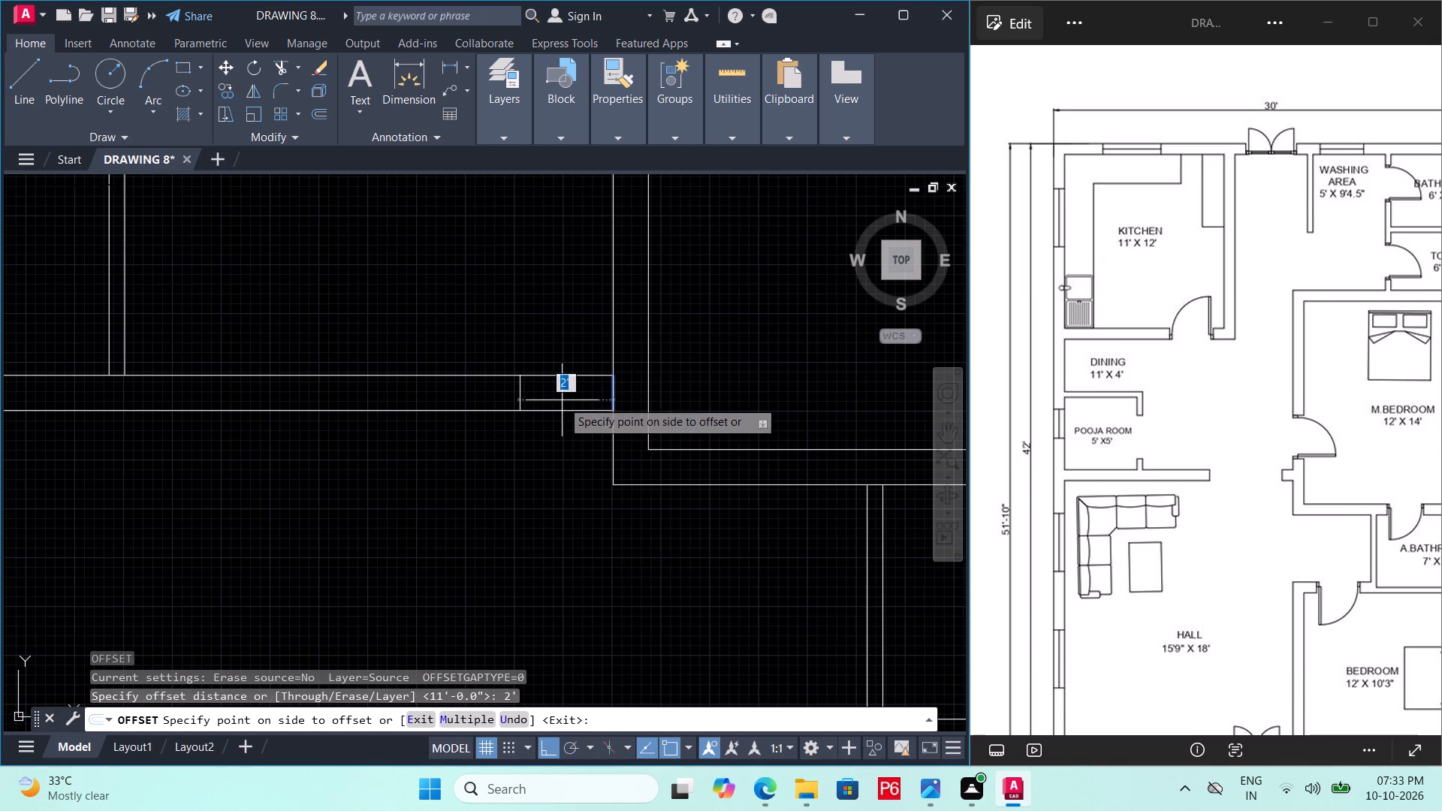
click(560, 400)
key(Escape)
Delete the original short line at the master bedroom wall junction, and save the drawing.
key(t)
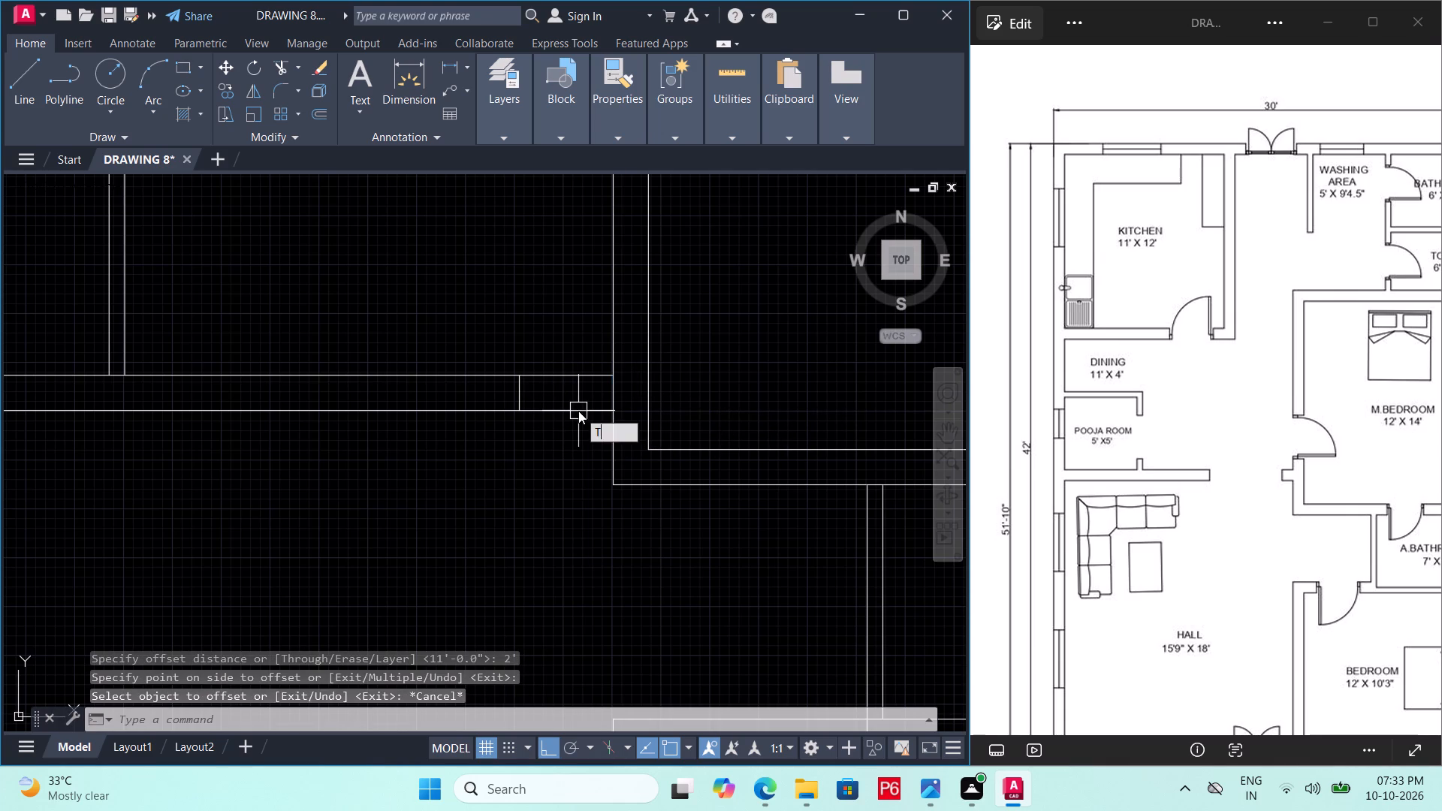
key(Escape)
click(610, 396)
key(Delete)
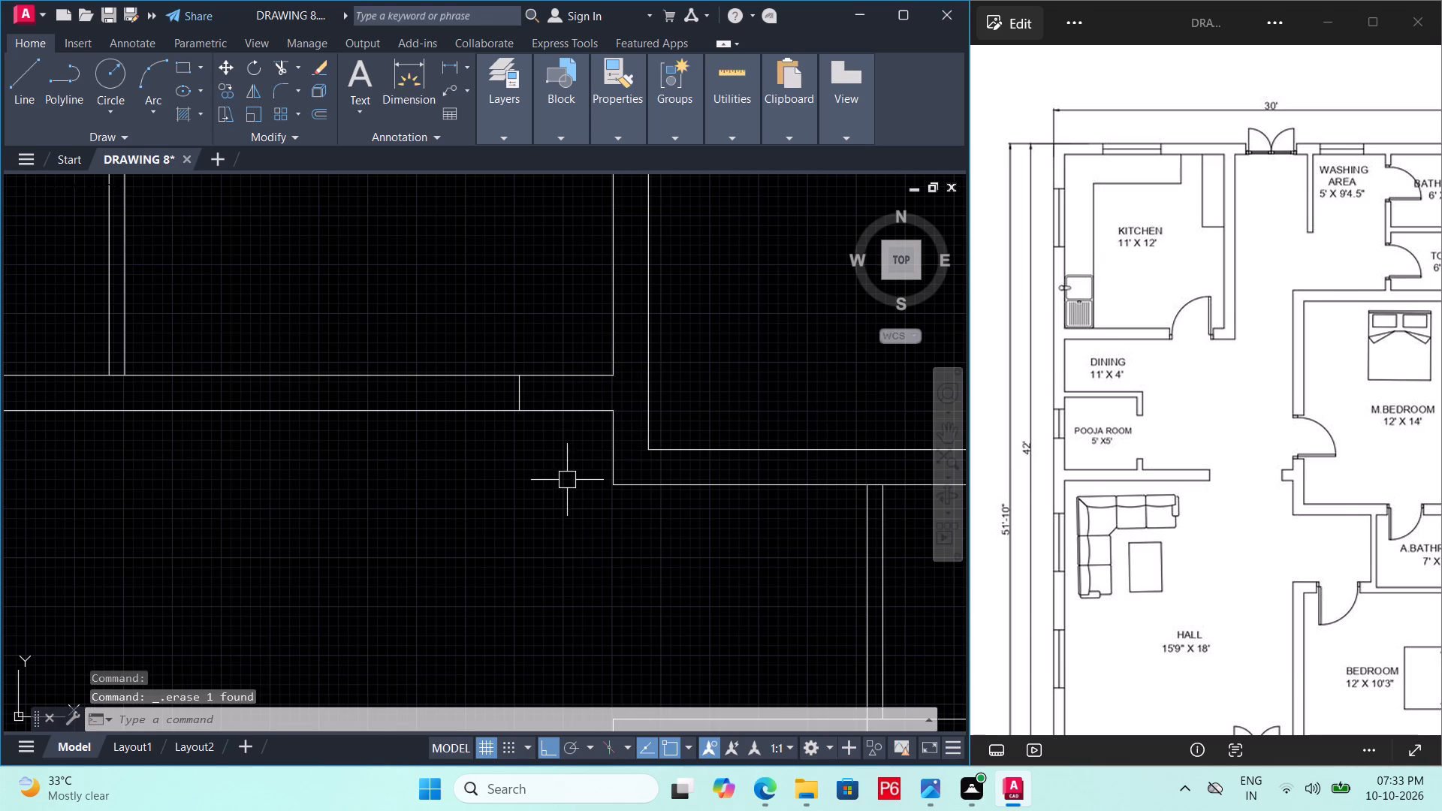
key(ctrl+s)
key(ctrl+s)
Draw a short vertical line across the hall–pooja room wall, between the pooja room and the stub at the master bedroom.
scroll(572, 476, down, 2)
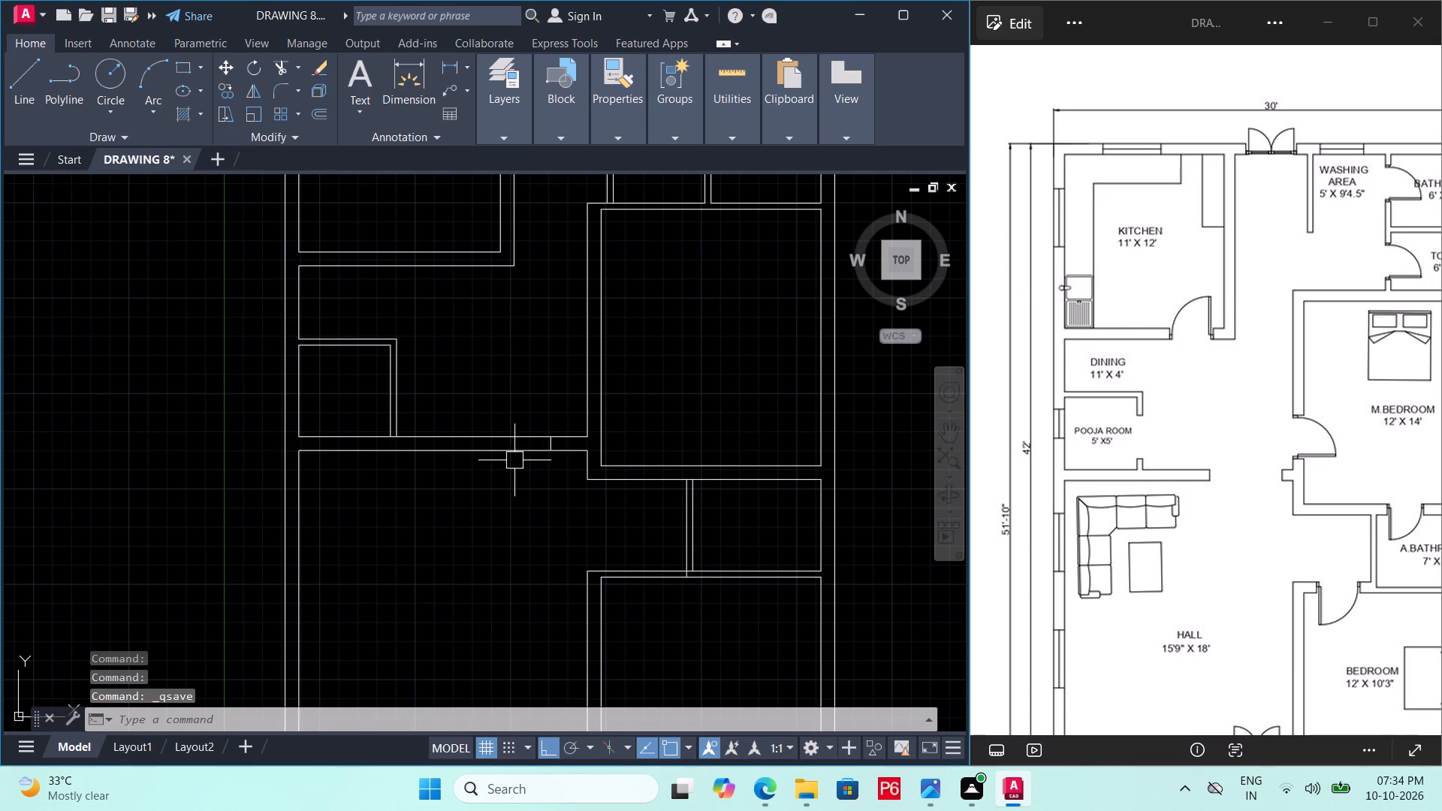
middle_drag(504, 462, 570, 466)
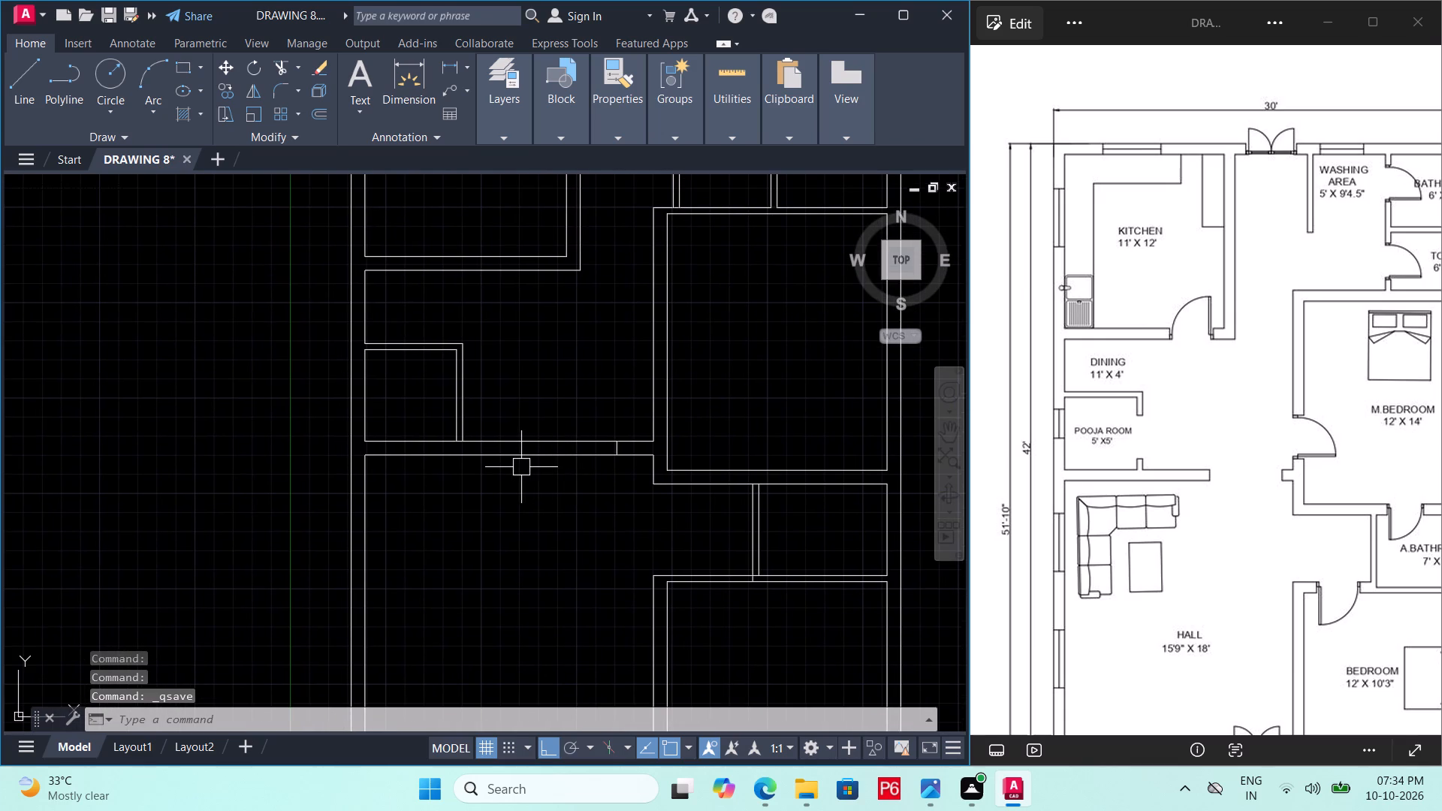
scroll(528, 459, up, 2)
key(l)
key(space)
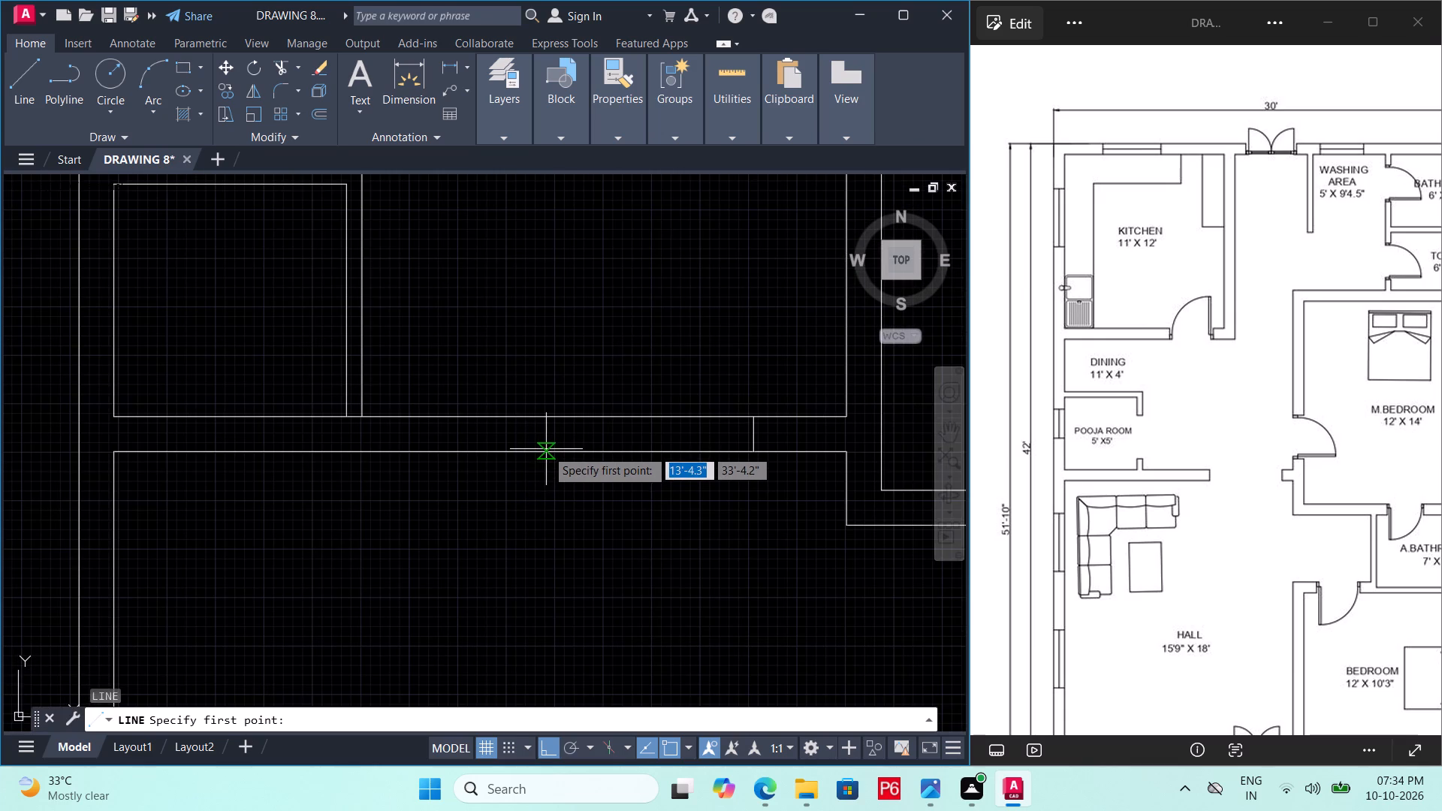
drag(557, 449, 566, 430)
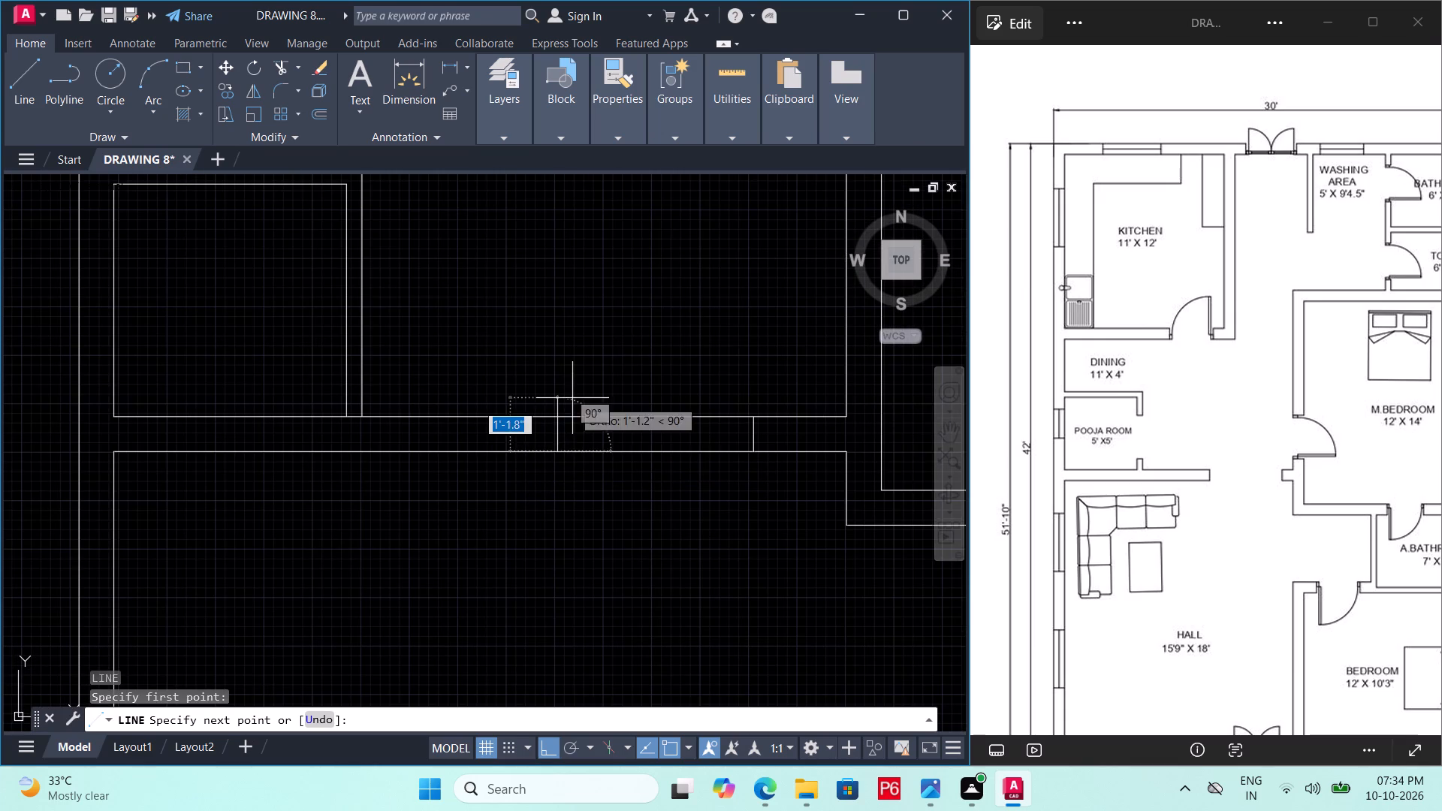
click(561, 416)
key(Escape)
Trim both hall–pooja room wall lines between the new end line and the wall stub to open the passage, and save.
text(TR)
key(space)
key(space)
click(636, 393)
click(601, 486)
key(ctrl+s)
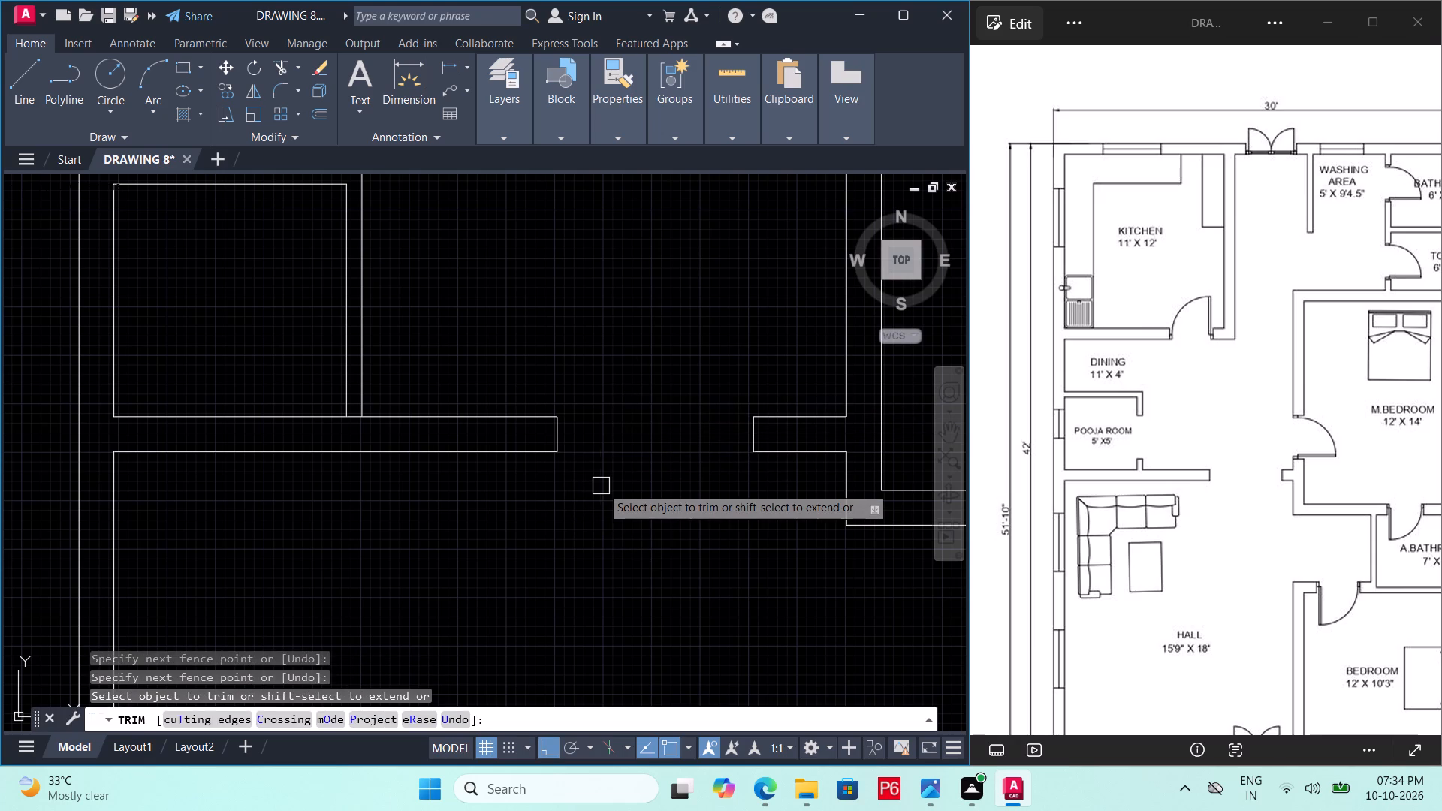
key(ctrl+s)
key(ctrl+s)
scroll(591, 484, down, 2)
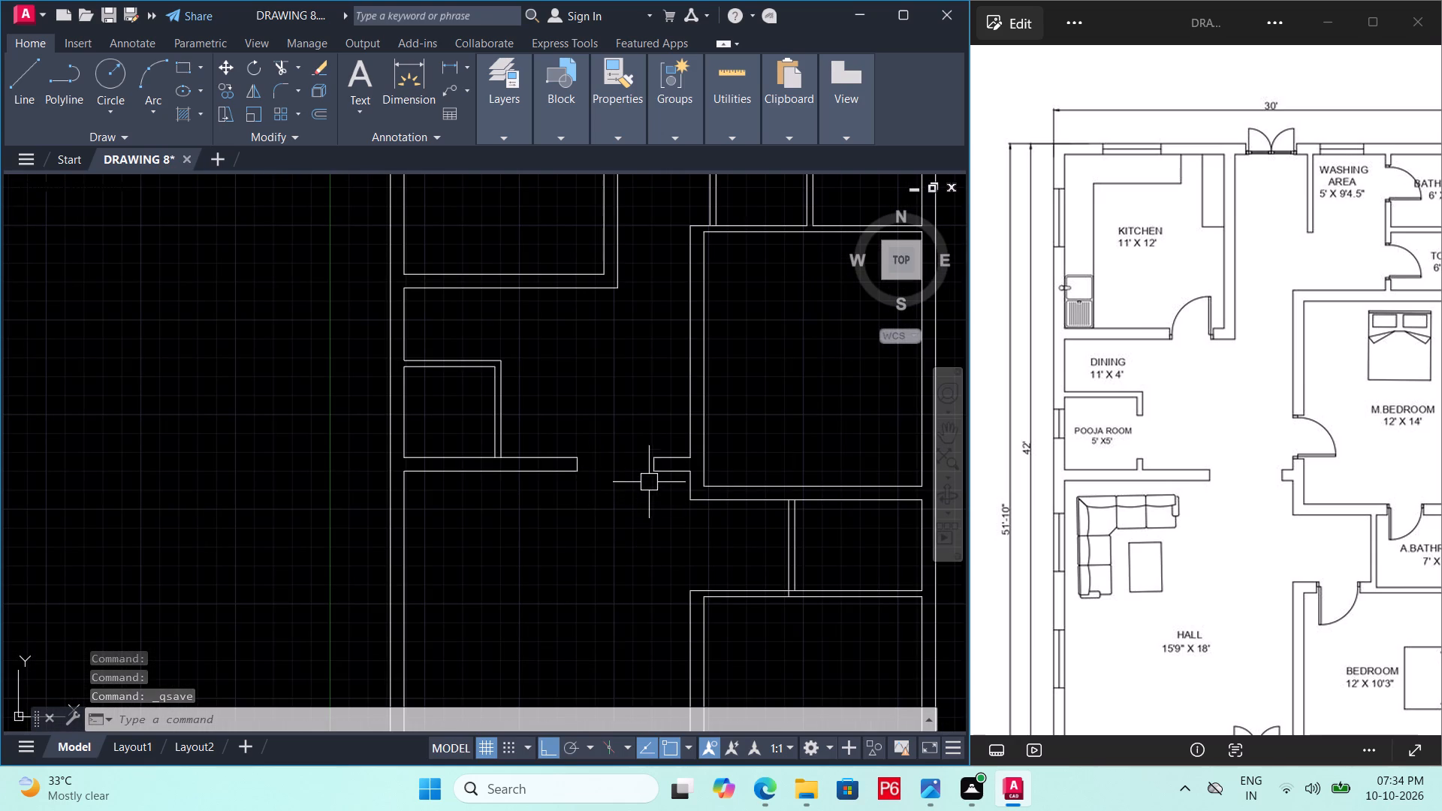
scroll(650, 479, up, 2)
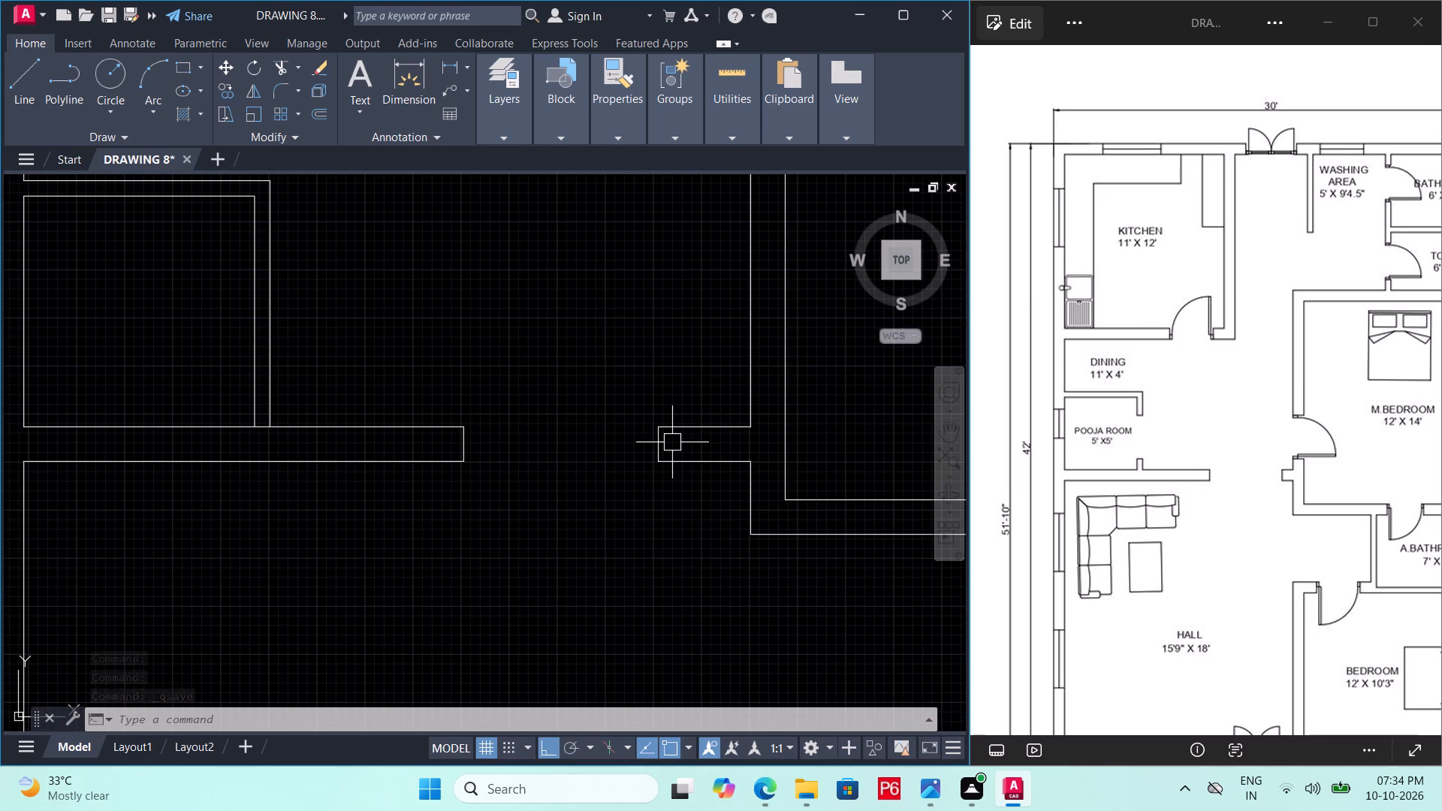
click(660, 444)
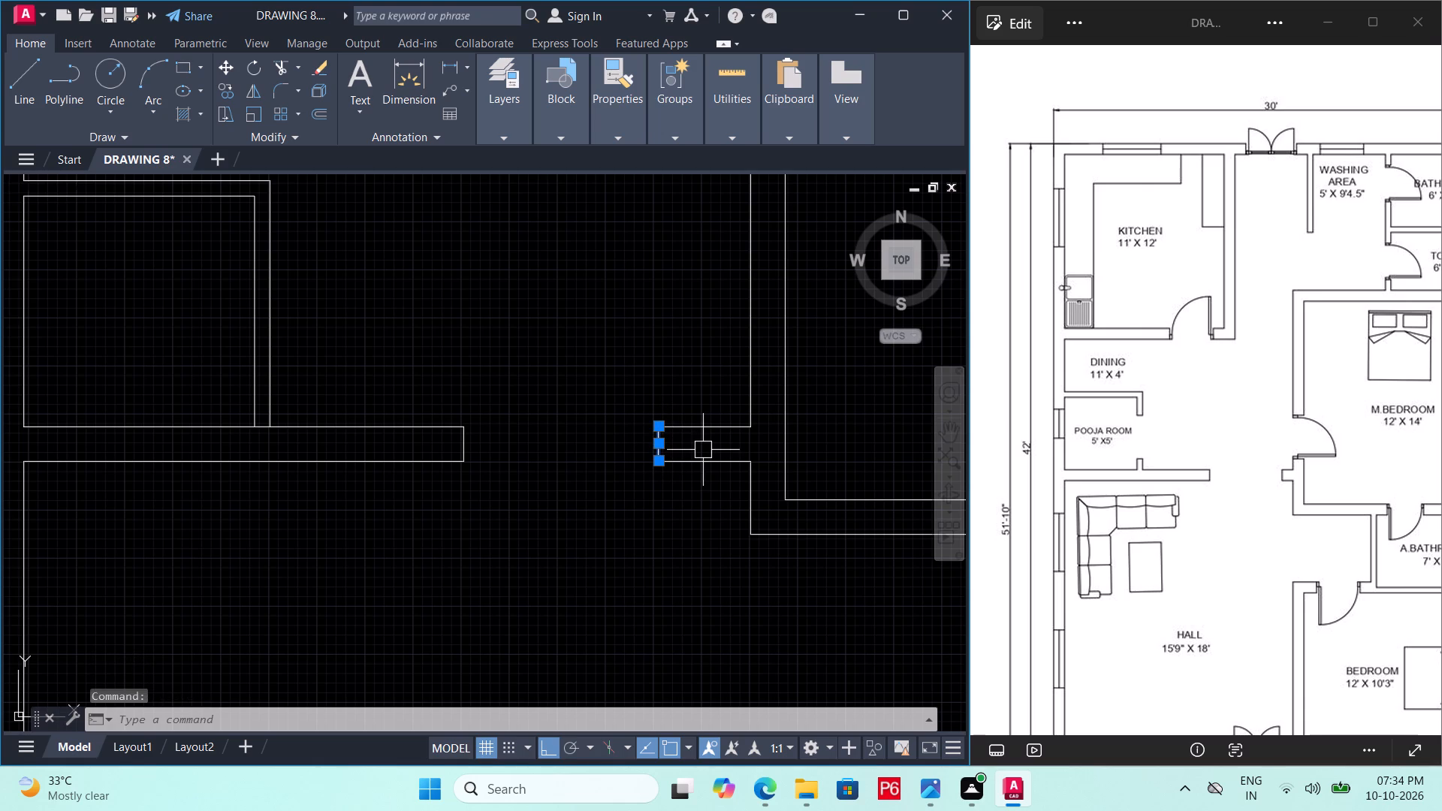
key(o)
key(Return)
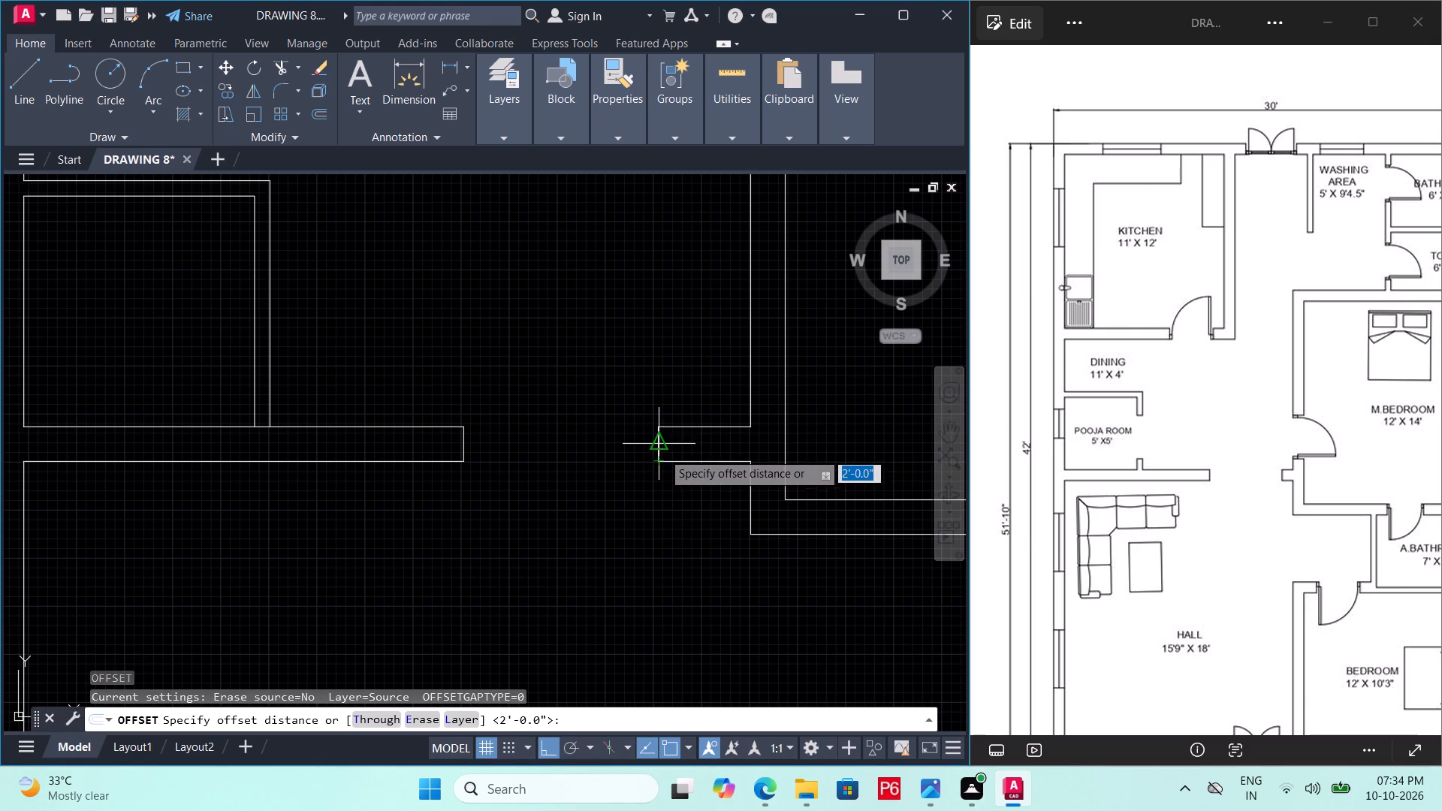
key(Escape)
Offset the wall stub's end line 1' towards the master bedroom wall.
click(663, 446)
key(o)
key(Return)
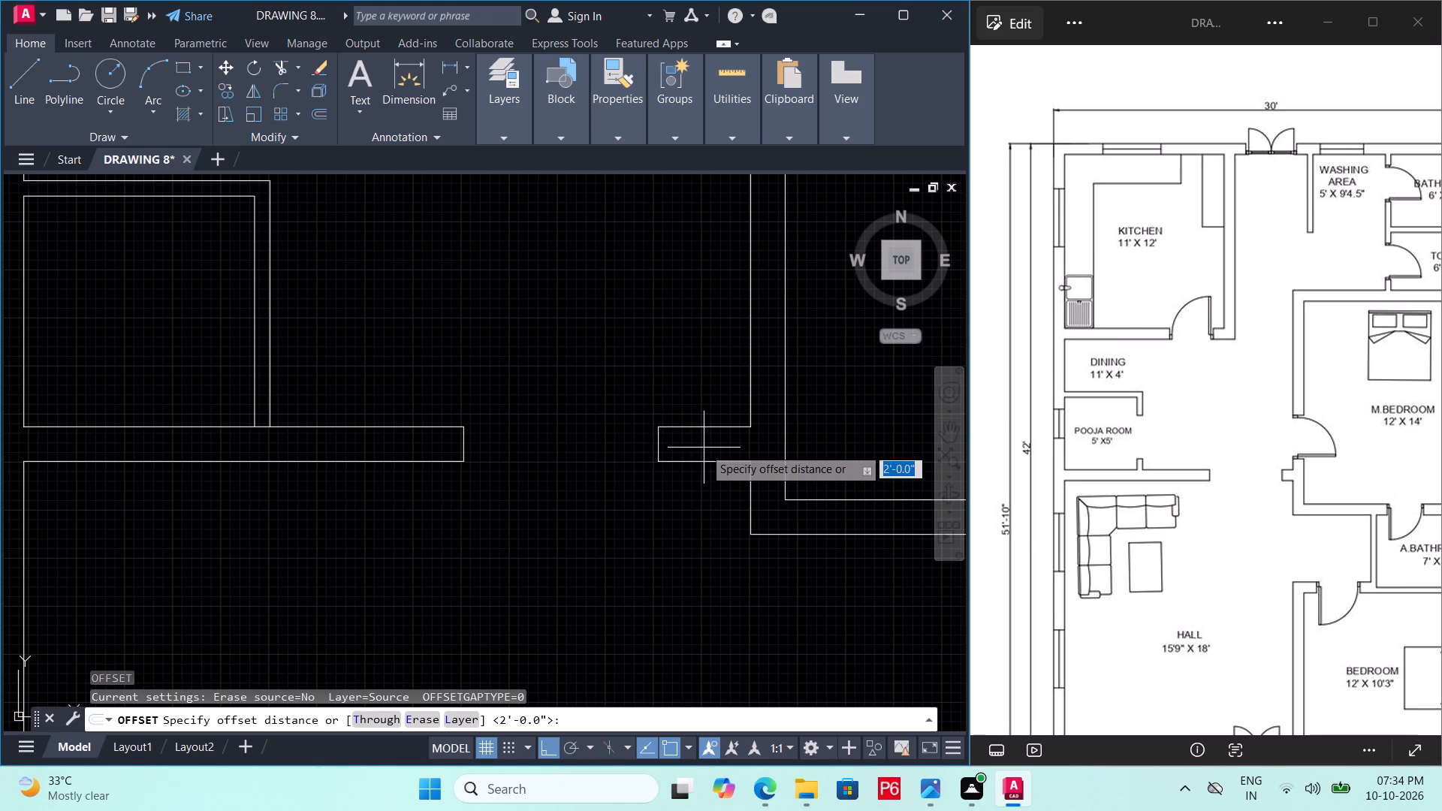
text(1')
key(Return)
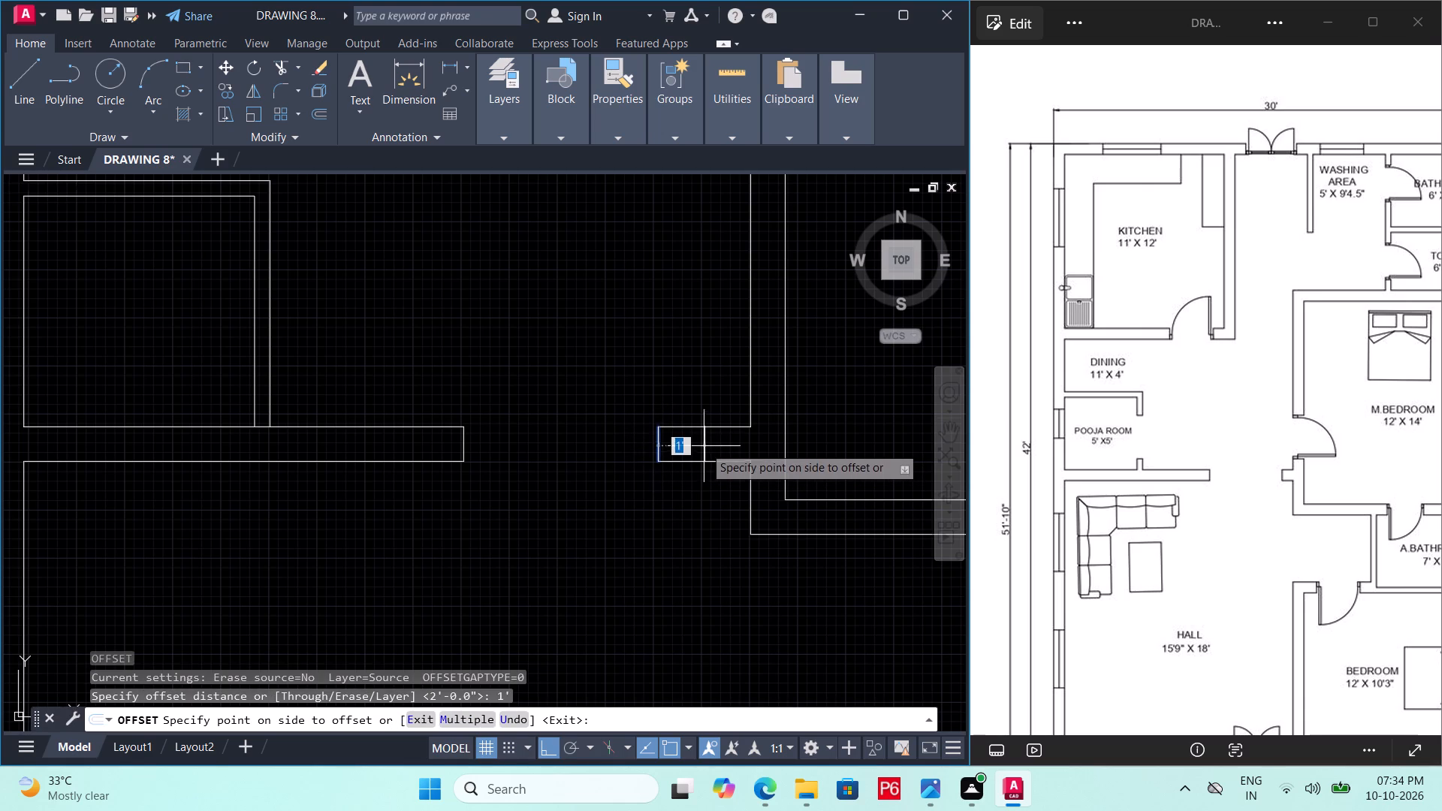
click(691, 443)
key(Escape)
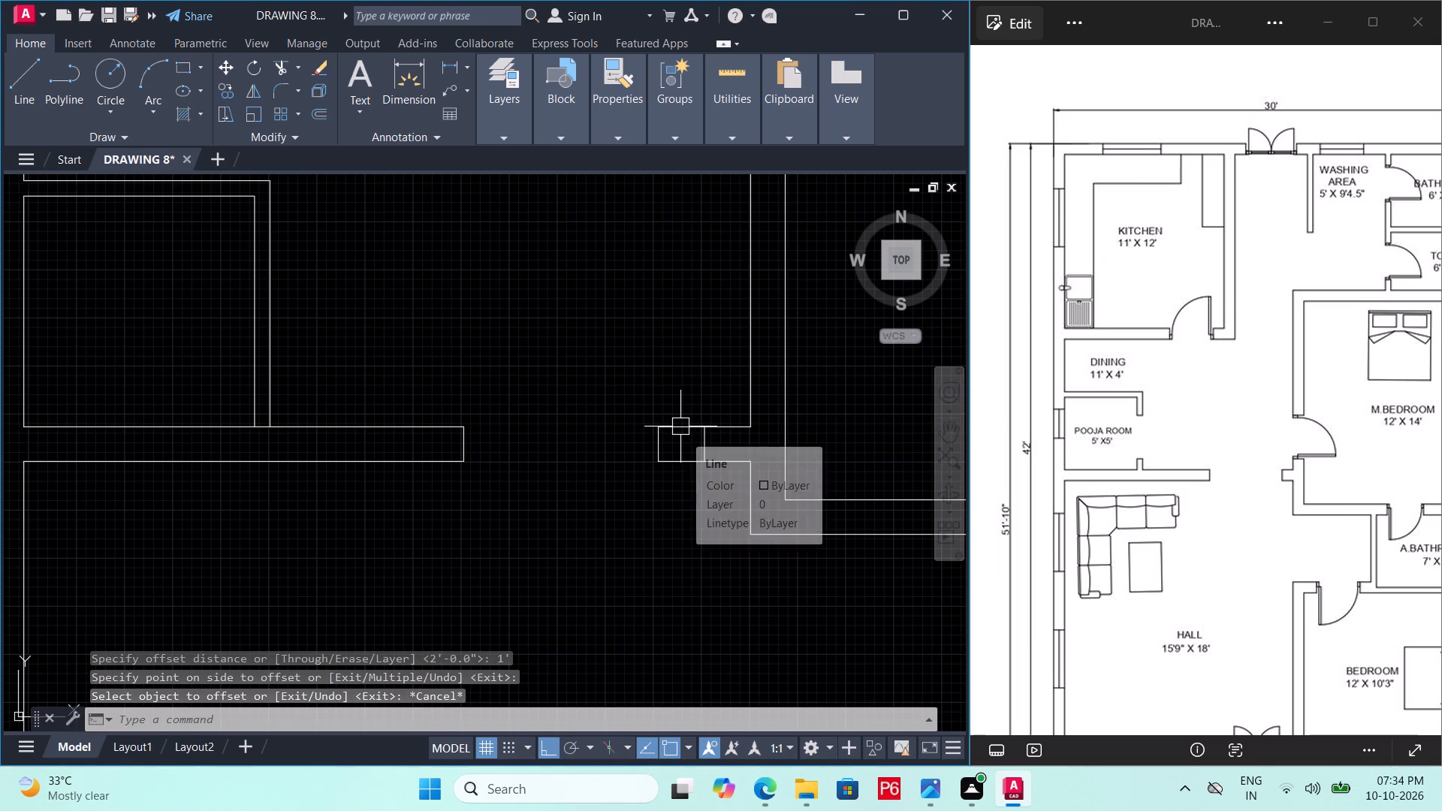
Trim the stub's two horizontal lines on the passage side of the offset line.
text(TR)
key(space)
click(683, 421)
click(683, 465)
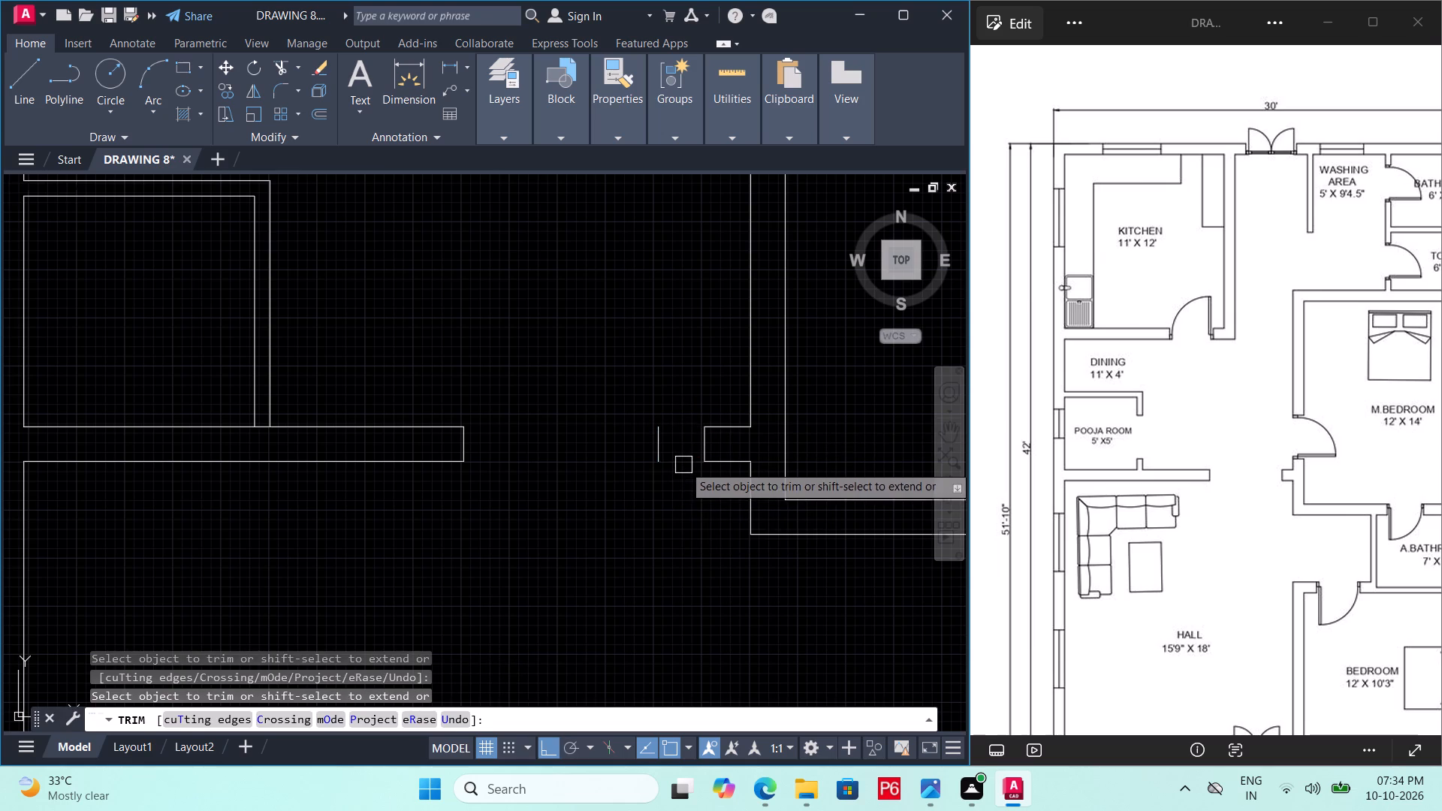
key(Escape)
Delete the leftover original end line of the wall stub, and save the drawing.
click(656, 446)
key(Delete)
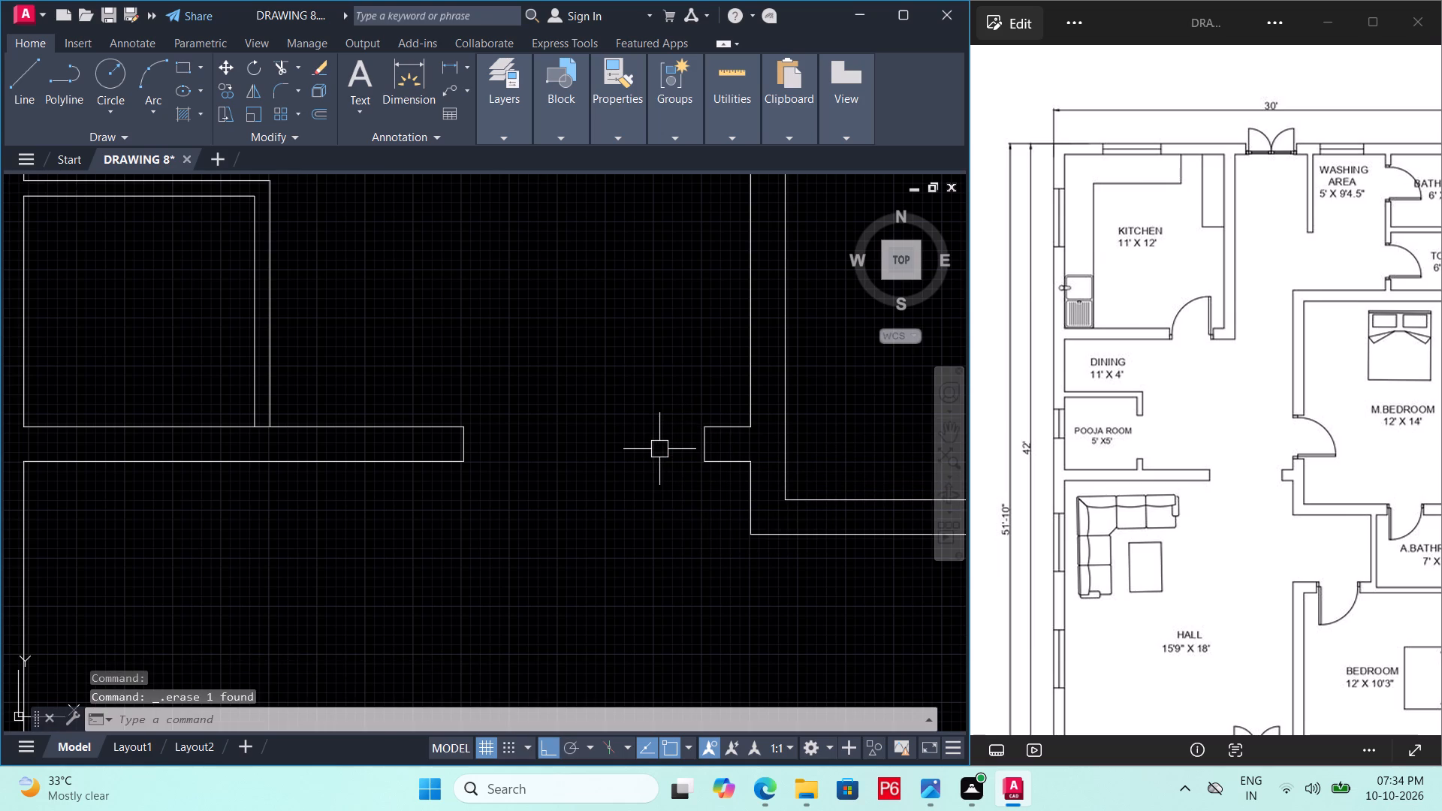
key(ctrl+s)
key(ctrl+s)
key(ctrl+s)
key(ctrl+s)
Trim the line crossing the pooja room's right wall where it meets the hall–pooja room wall, and save.
scroll(620, 417, down, 2)
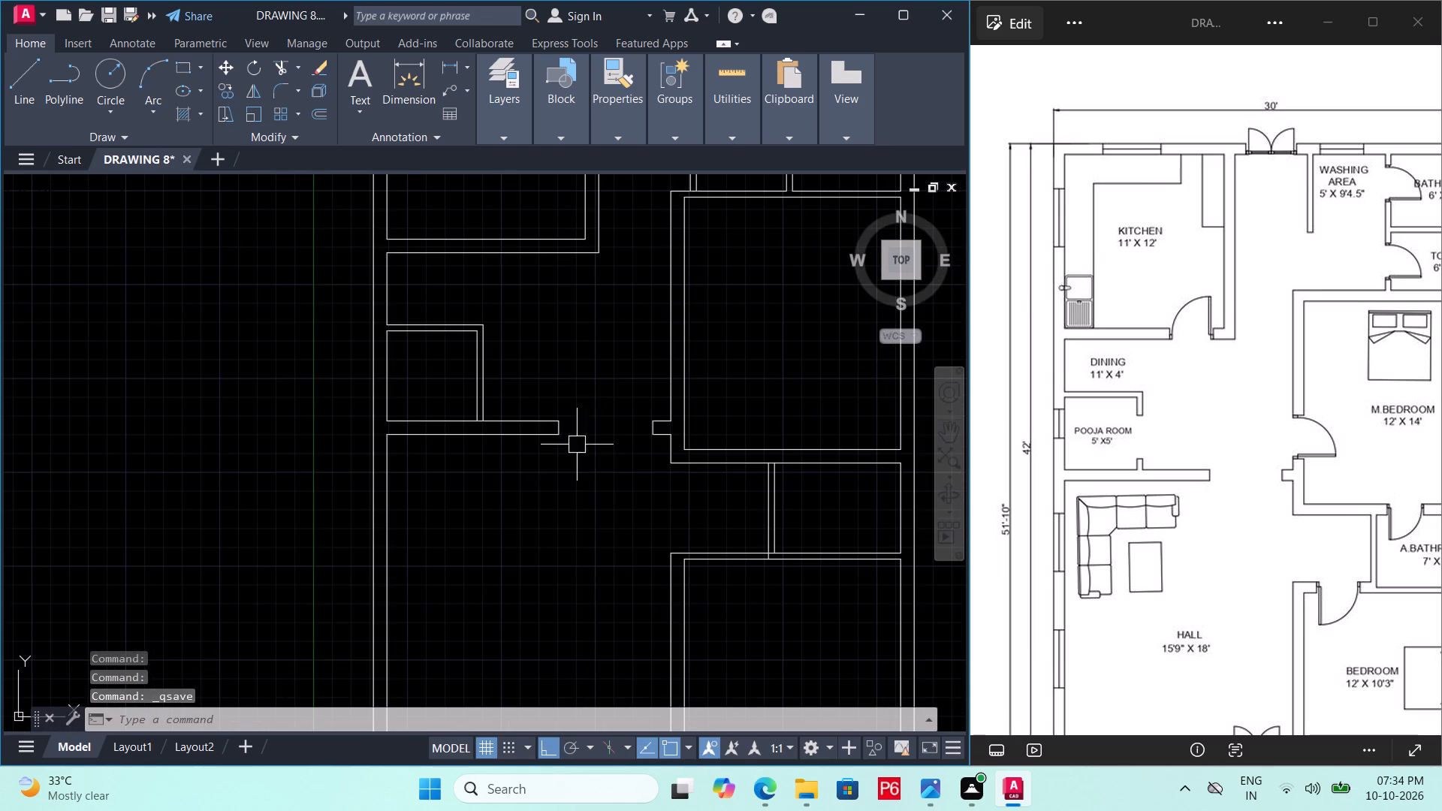
scroll(481, 401, up, 5)
text(TR)
key(space)
key(space)
double_click(453, 573)
scroll(455, 550, down, 2)
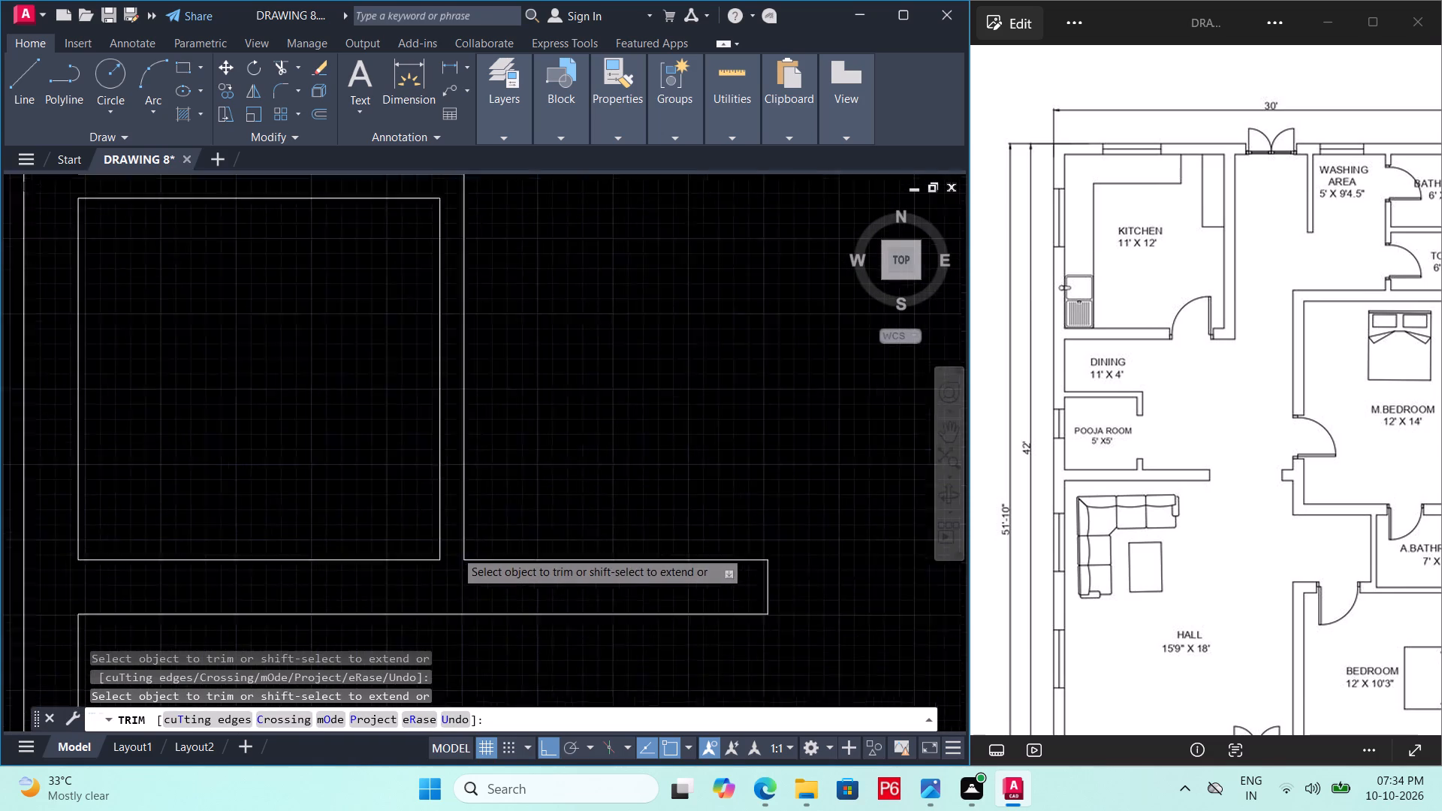
scroll(455, 550, down, 2)
key(ctrl+s)
key(ctrl+s)
key(ctrl+s)
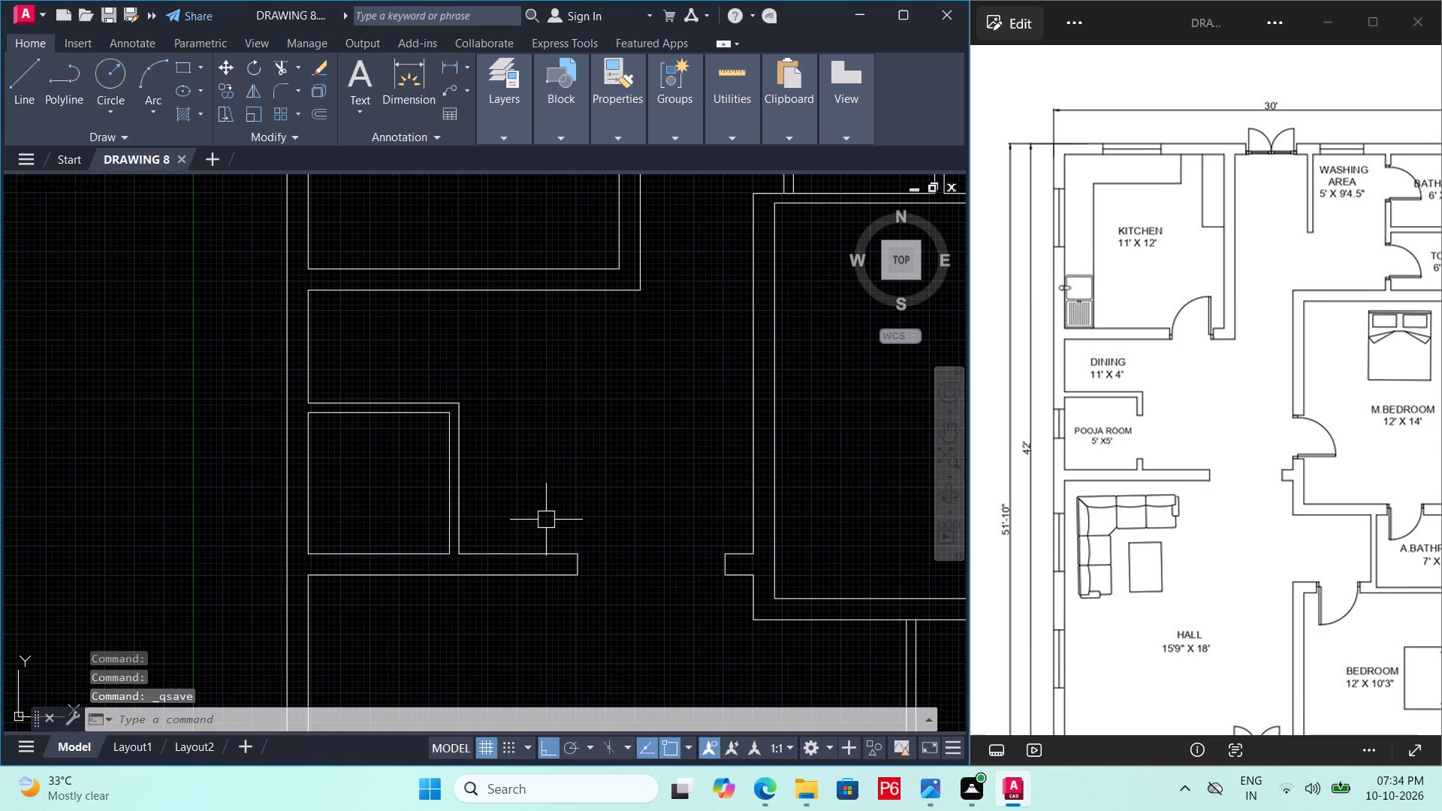
Trim the line crossing the hall–bedroom wall where it meets the portico-side wall, and save the drawing.
middle_drag(542, 520, 535, 491)
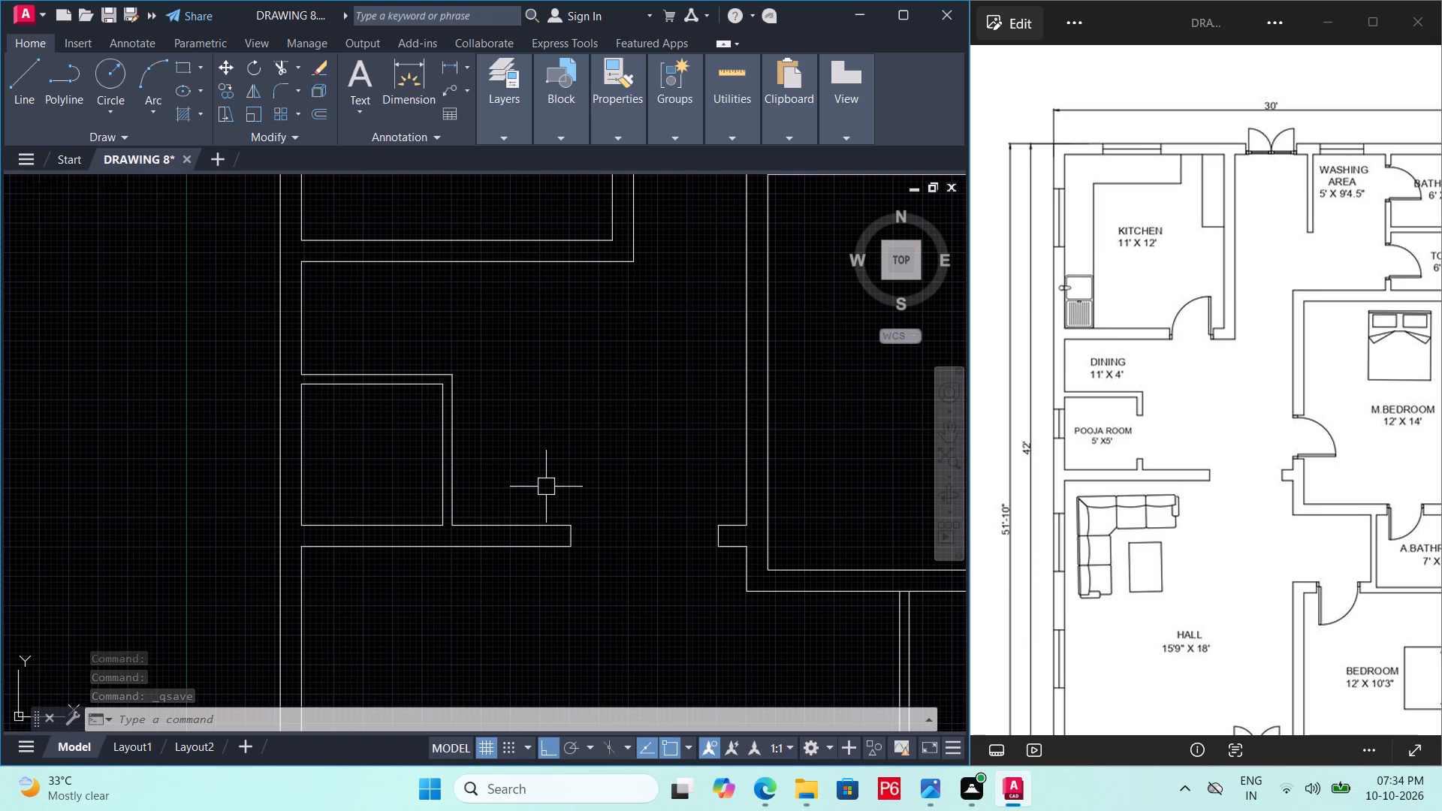
middle_drag(545, 466, 544, 457)
scroll(542, 451, down, 1)
middle_drag(570, 496, 577, 406)
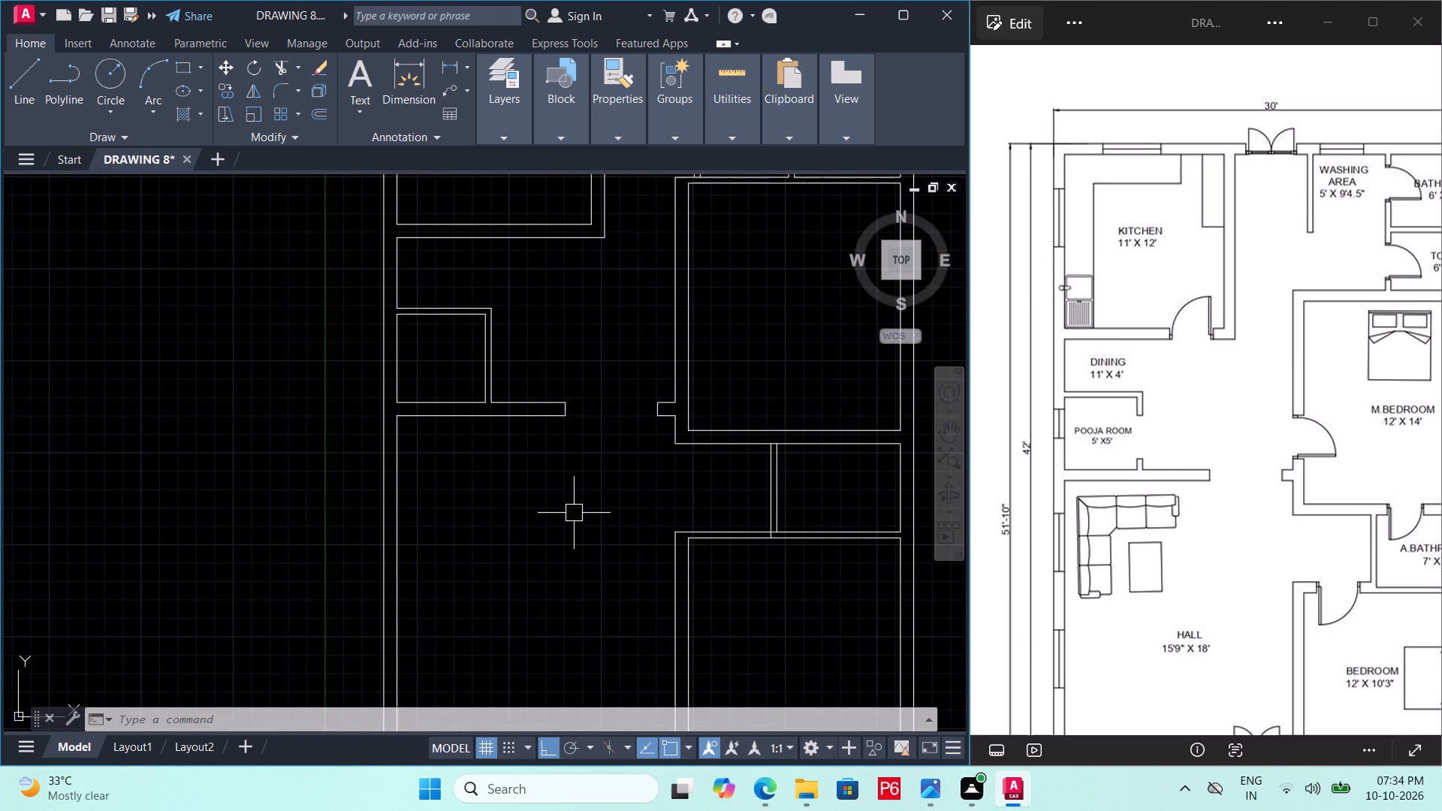
middle_drag(626, 565, 627, 442)
scroll(1272, 473, down, 2)
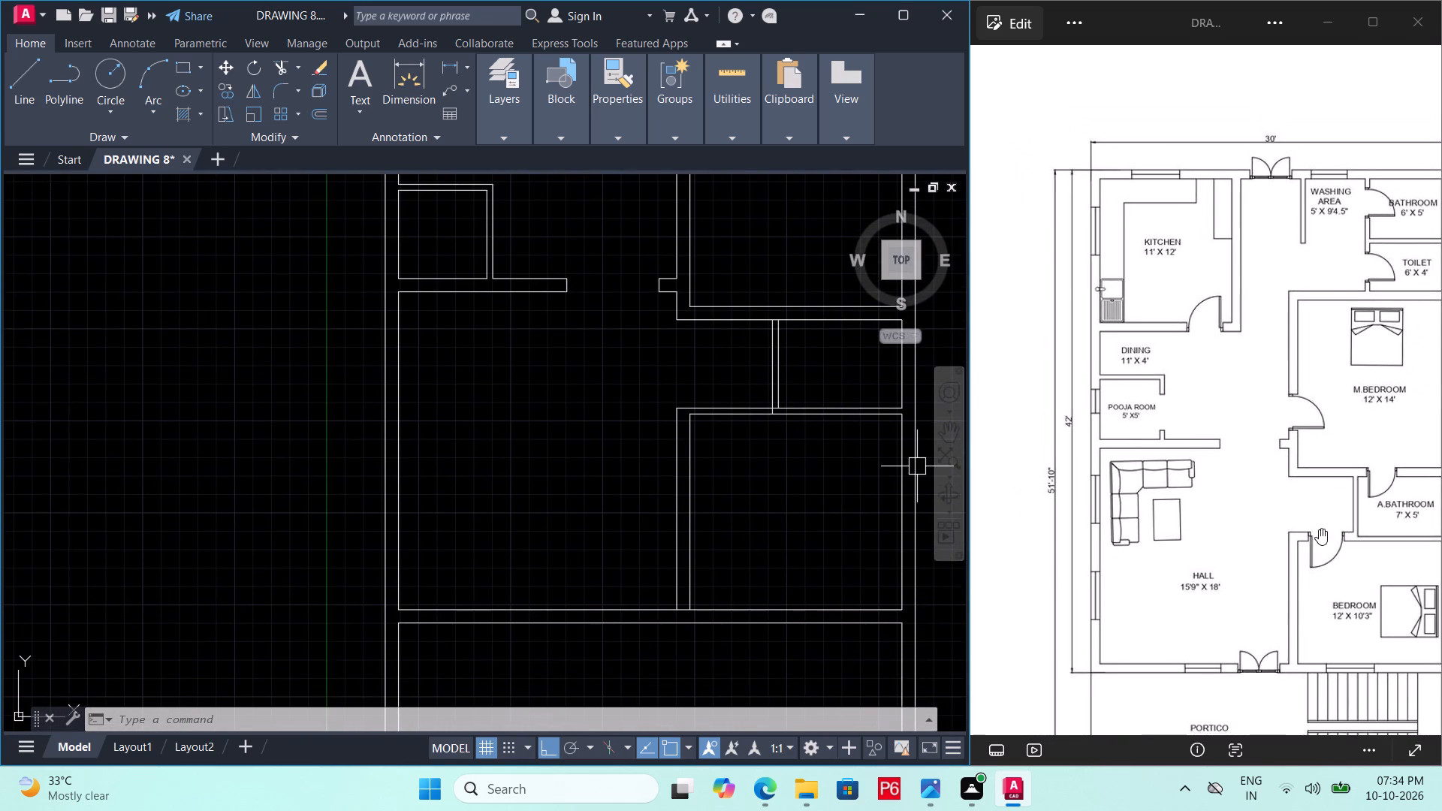
middle_drag(1319, 529, 1263, 451)
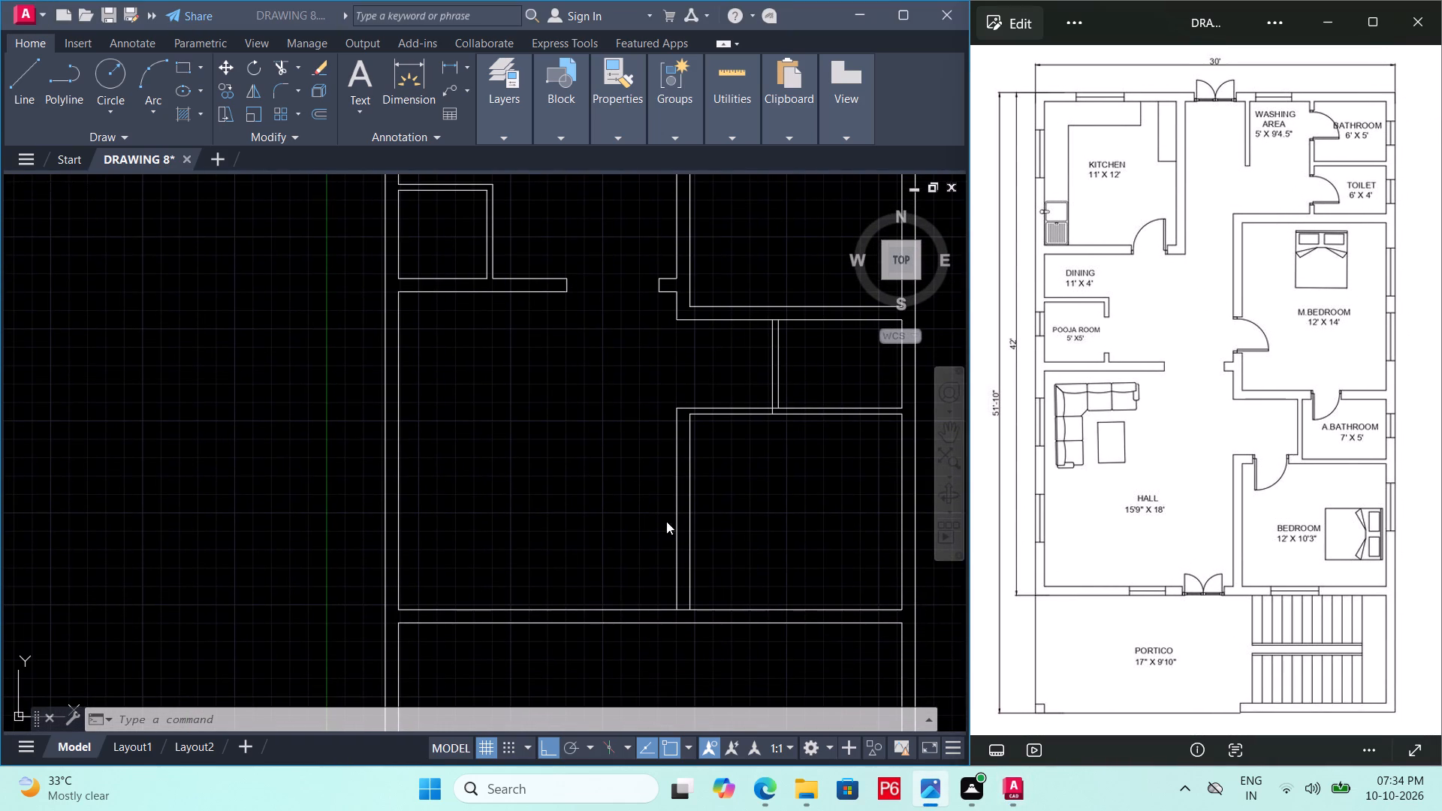
scroll(650, 478, down, 2)
middle_drag(701, 497, 709, 405)
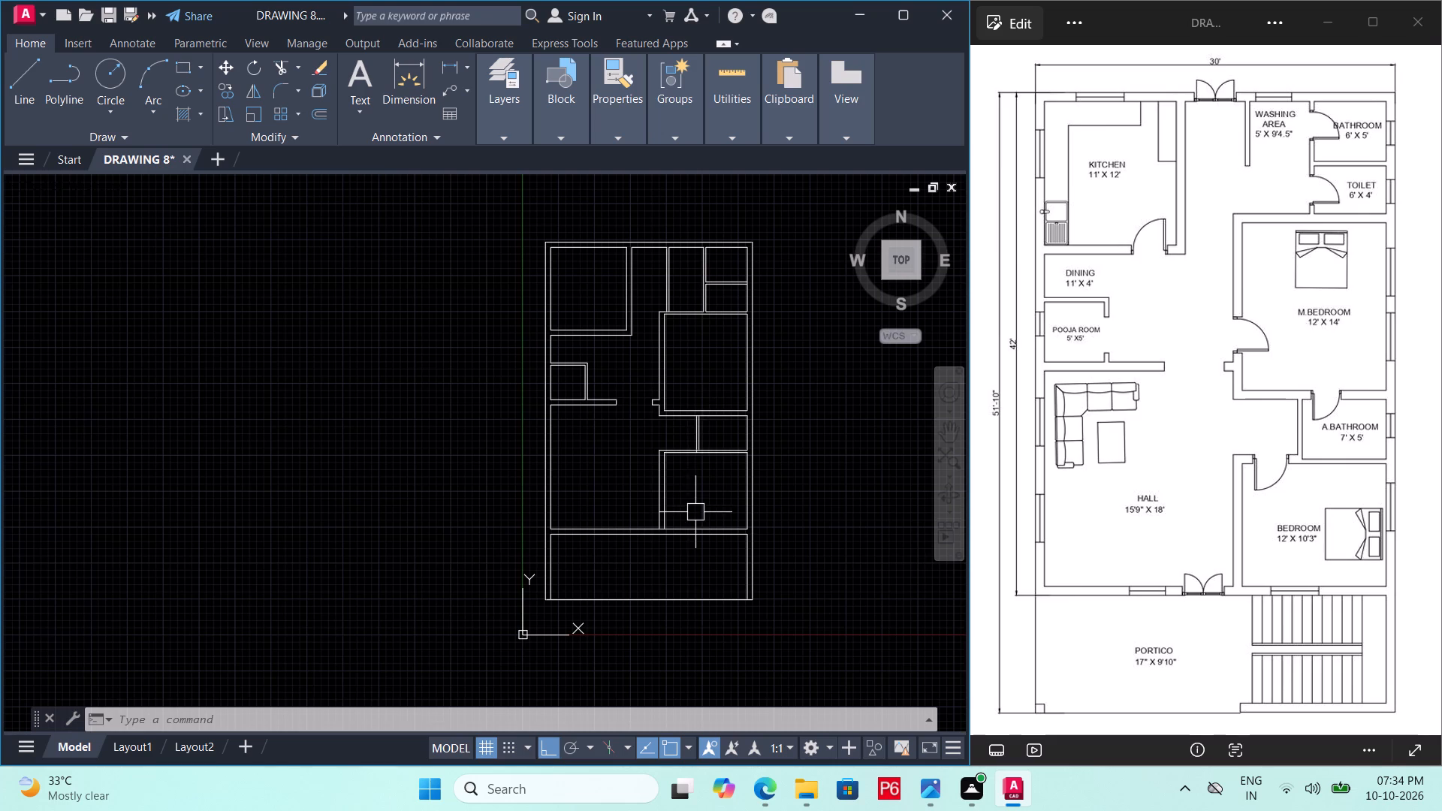
scroll(695, 512, up, 2)
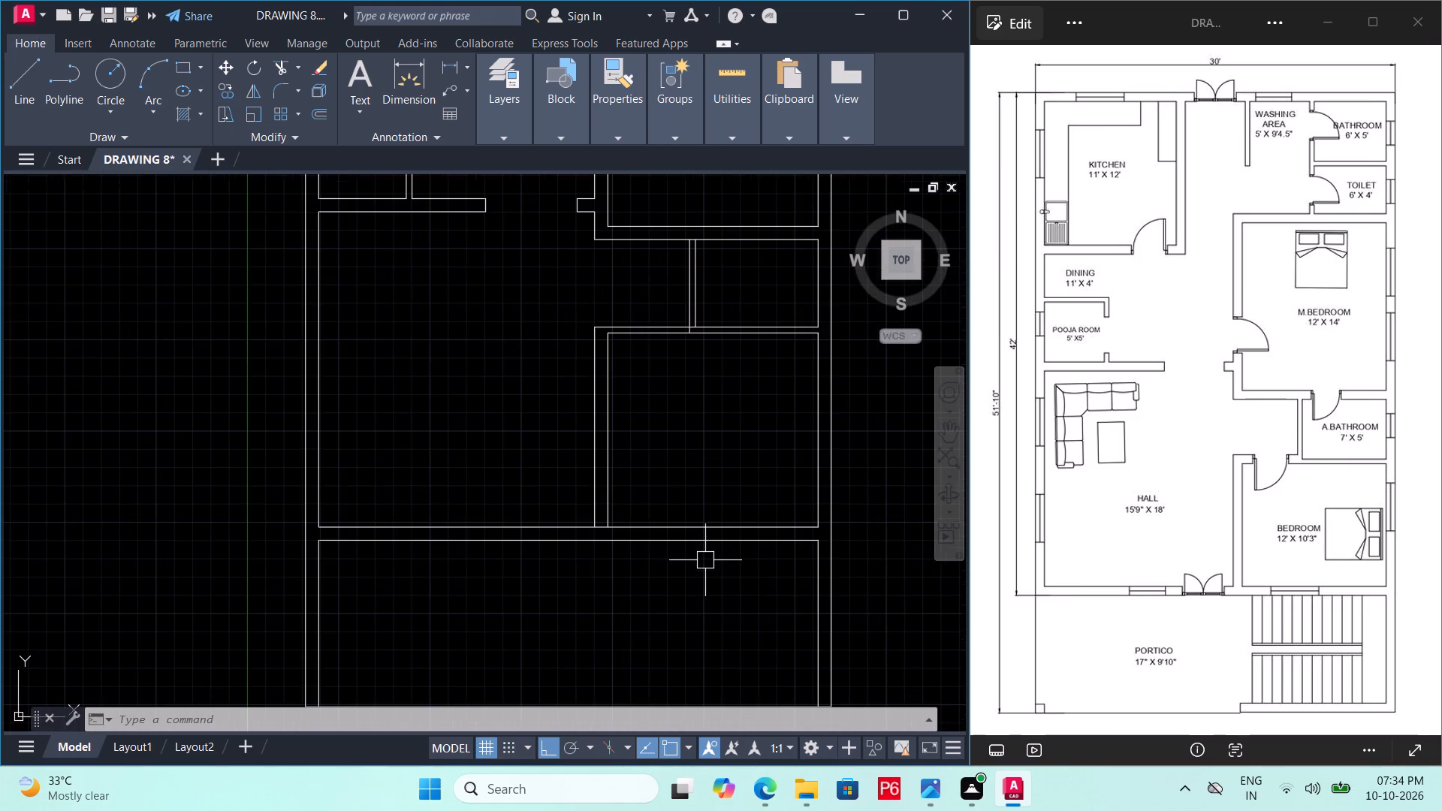
middle_drag(705, 554, 698, 476)
scroll(625, 451, up, 2)
text(TR)
key(space)
key(space)
scroll(593, 460, up, 1)
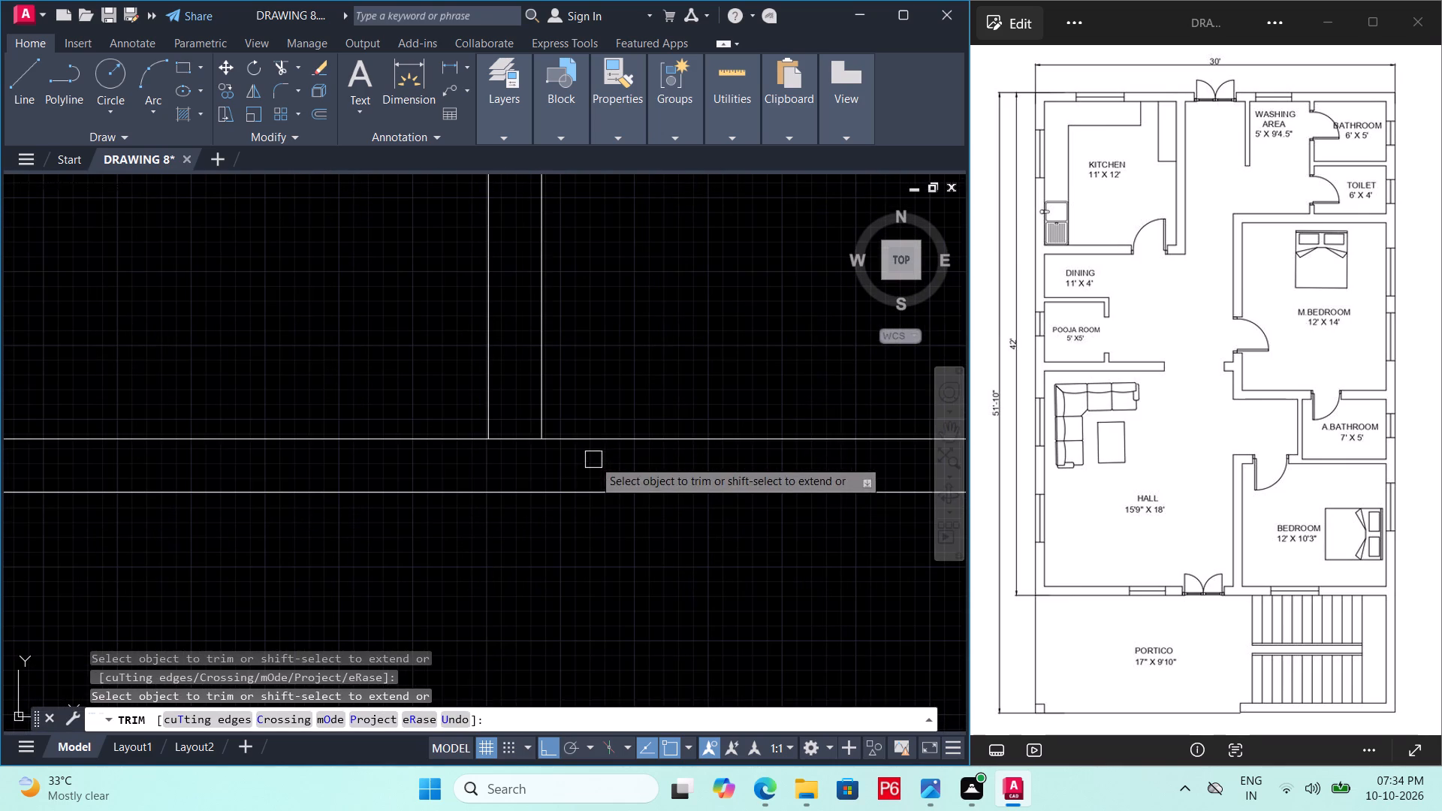
click(529, 436)
key(ctrl+s)
key(ctrl+s)
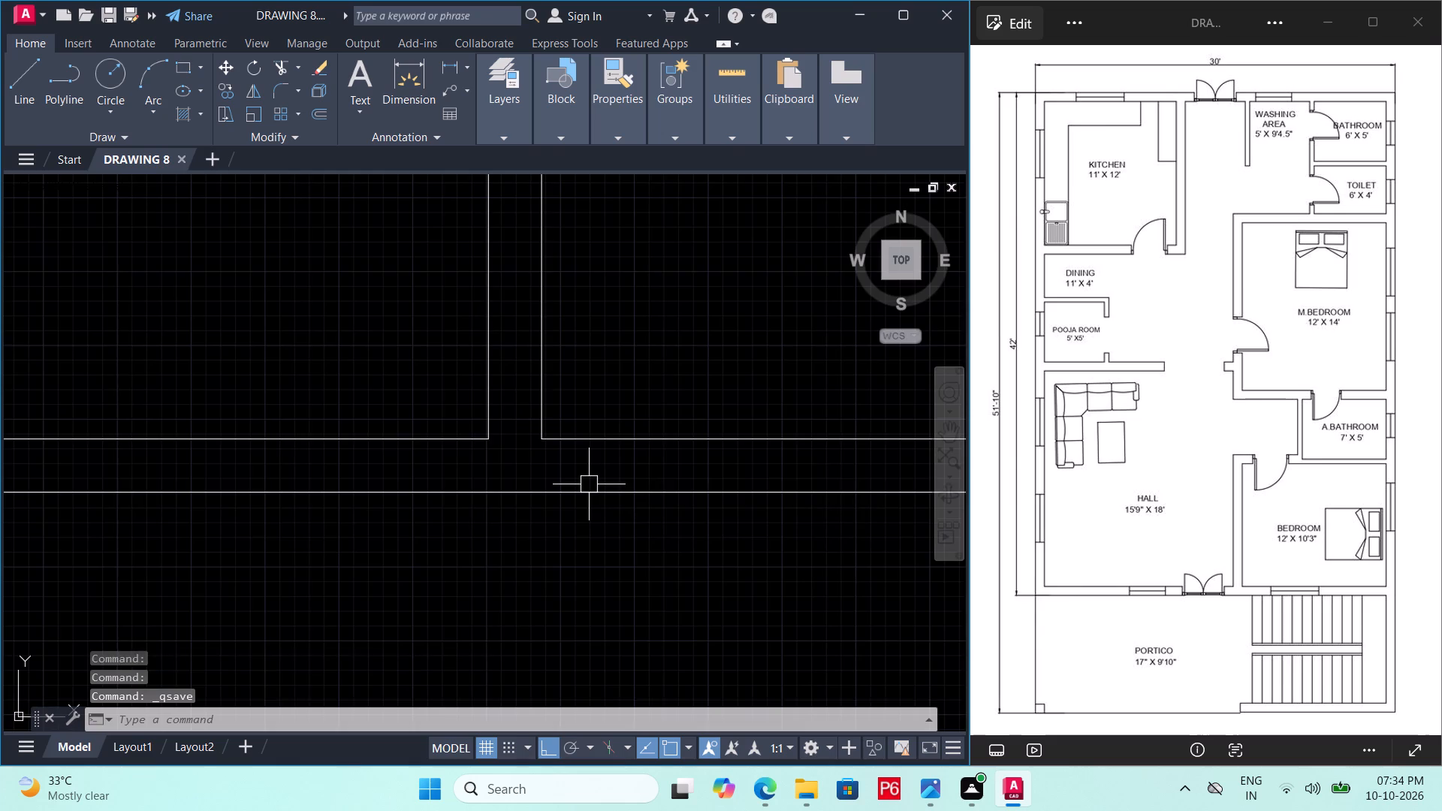
Offset the portico's bottom outer line 9" inward to form the wall thickness.
scroll(589, 484, down, 3)
middle_drag(679, 519, 683, 479)
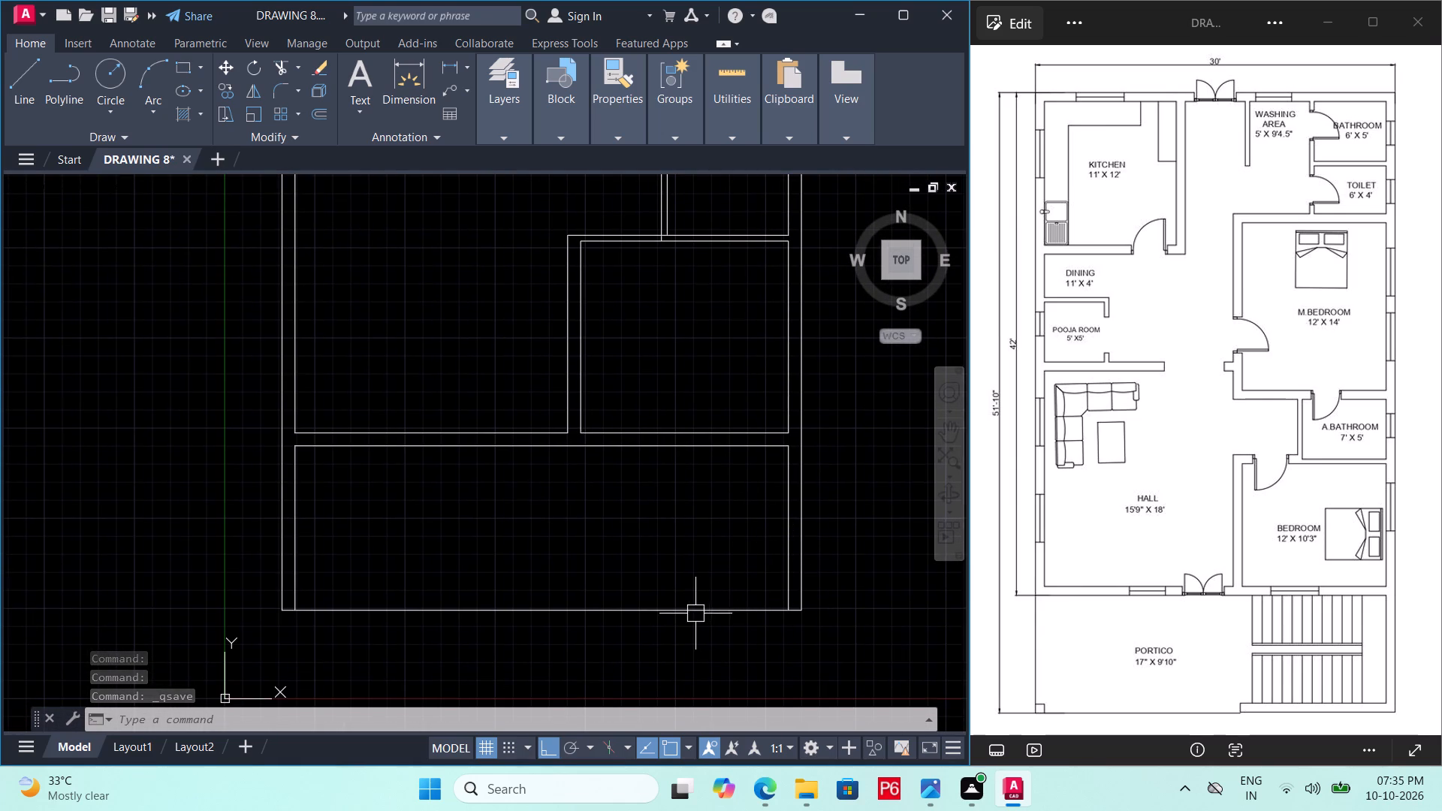
key(o)
key(Return)
text(9")
key(Return)
click(699, 609)
click(717, 548)
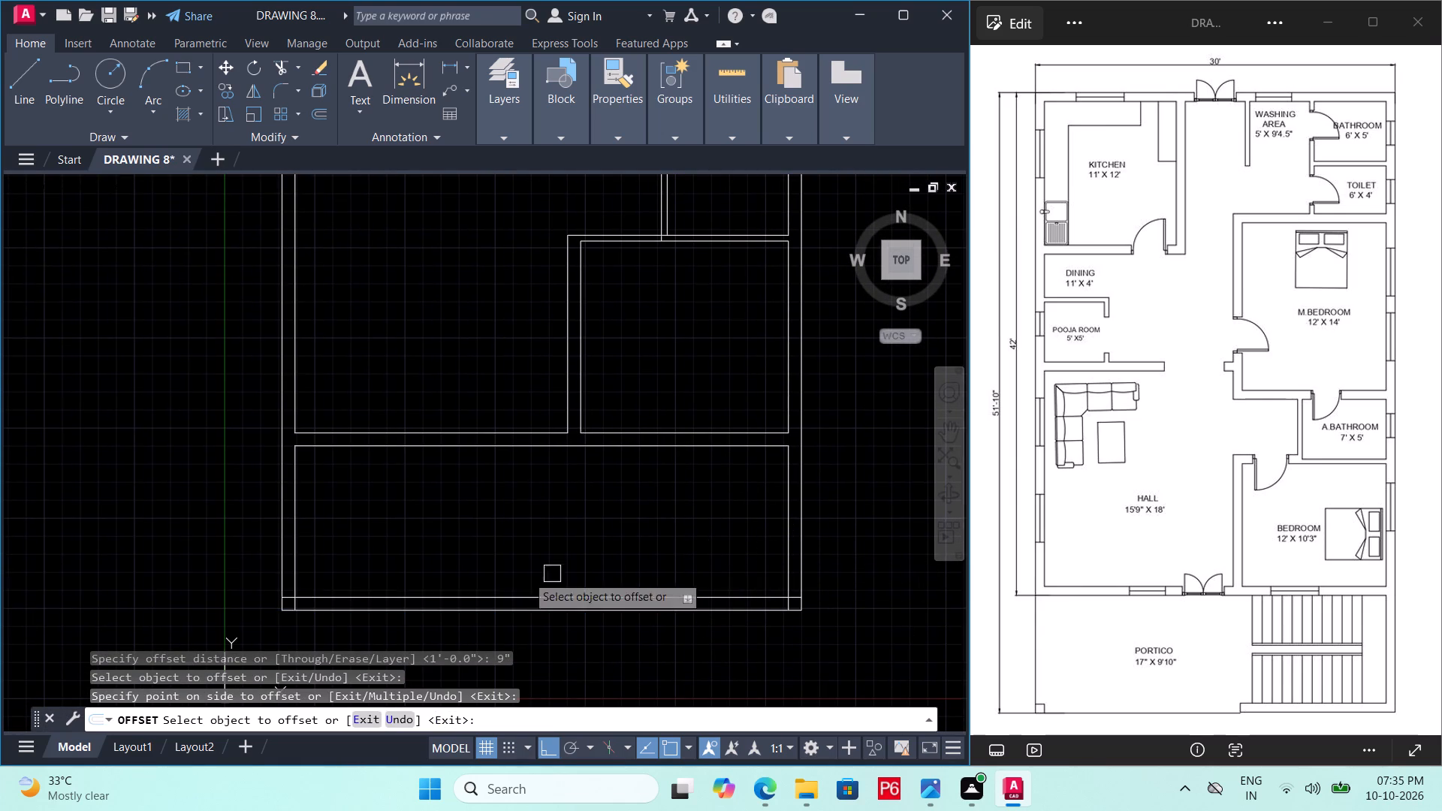
scroll(312, 604, up, 1)
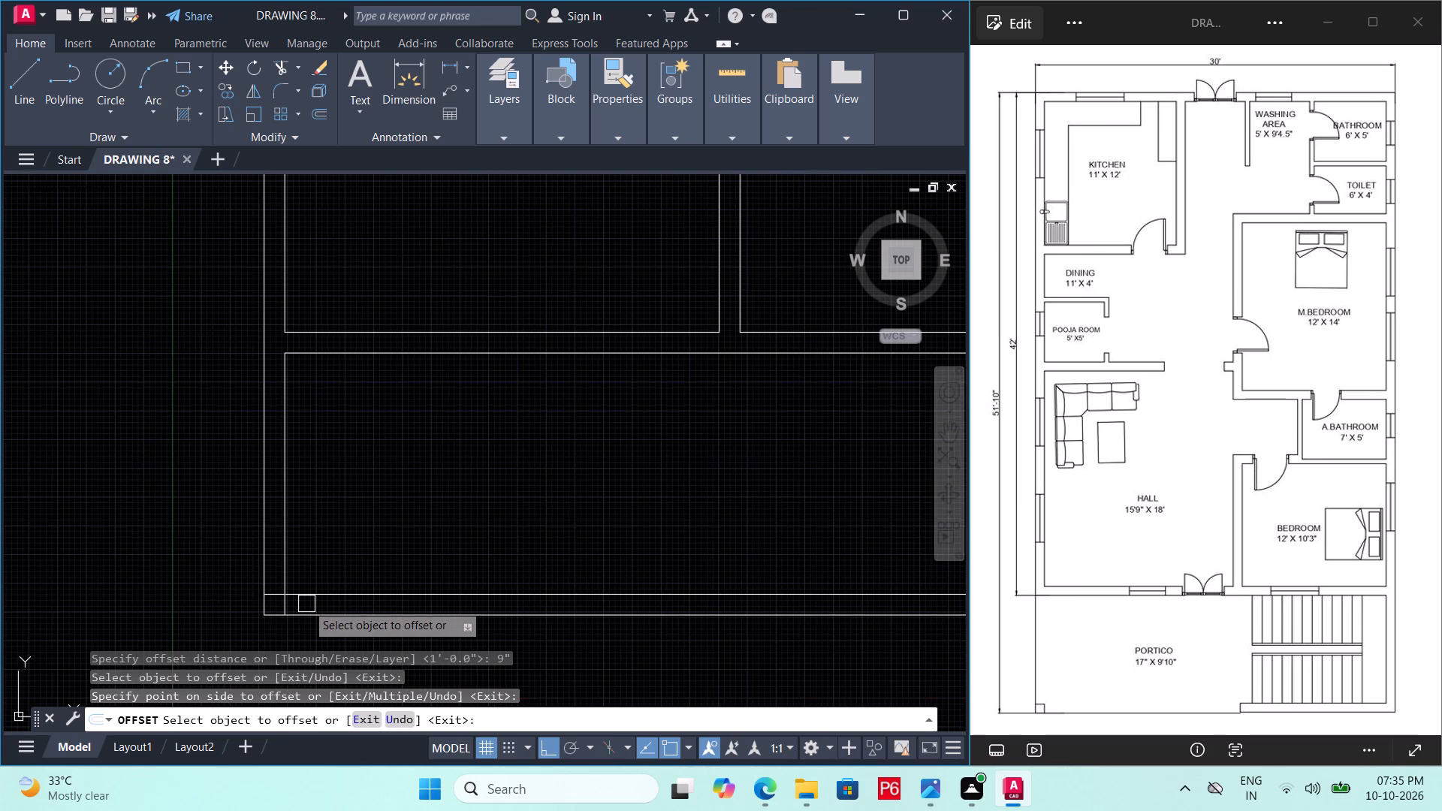
scroll(382, 574, down, 2)
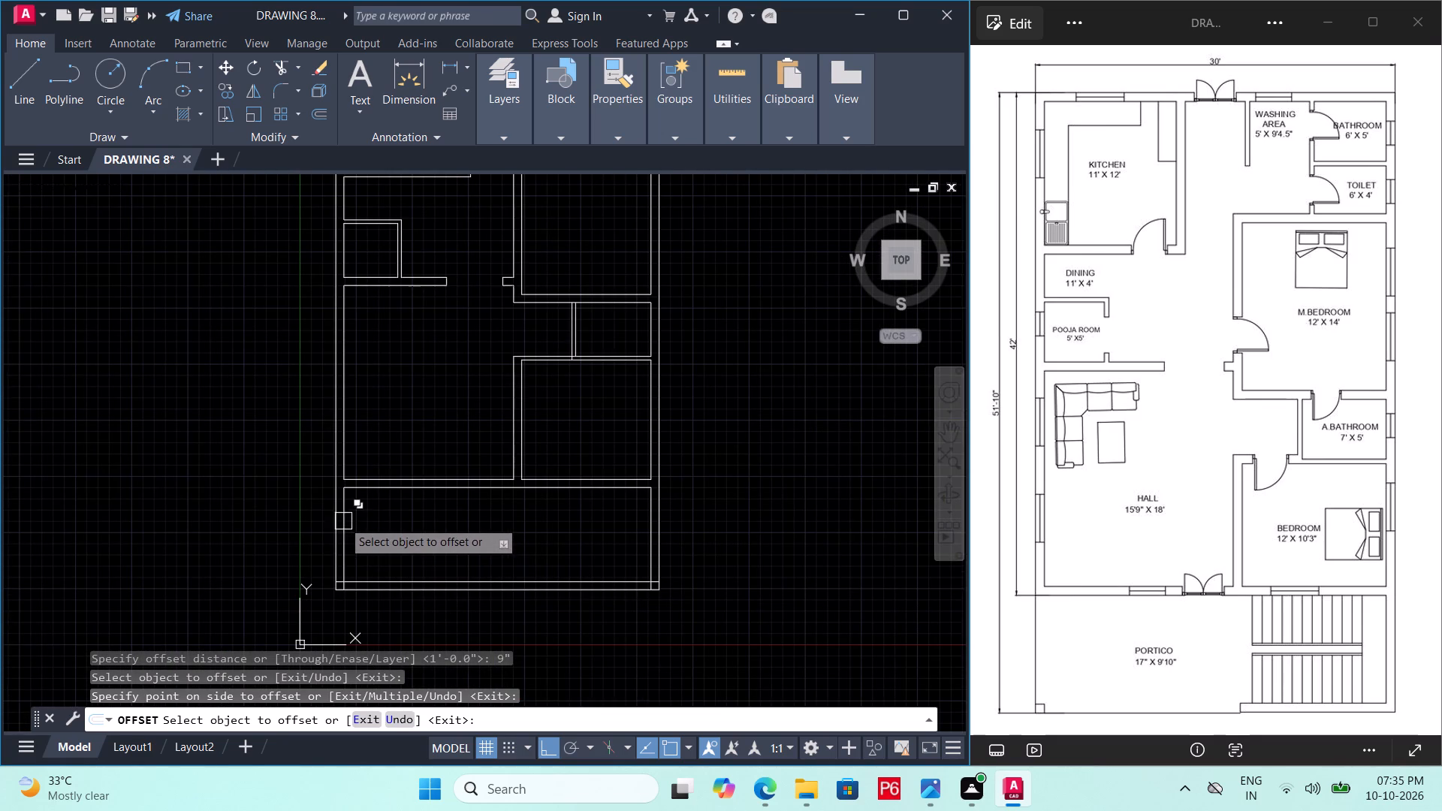
scroll(342, 493, up, 1)
key(Escape)
Extend the portico's upper wall line to the left outer wall line.
text(EX)
key(space)
key(space)
click(372, 484)
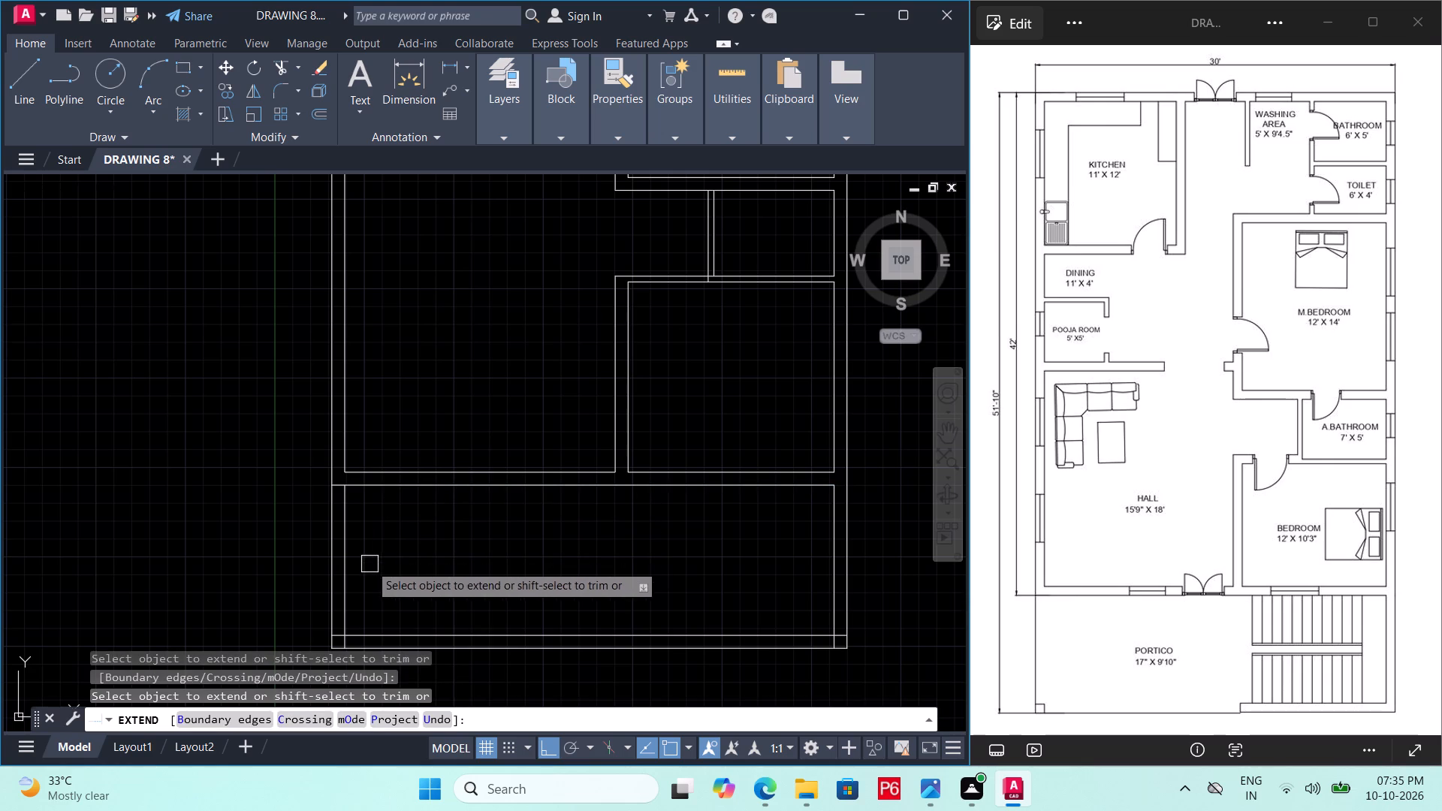
key(Escape)
Delete the portico's inner left wall line, and save the drawing.
click(345, 563)
key(Delete)
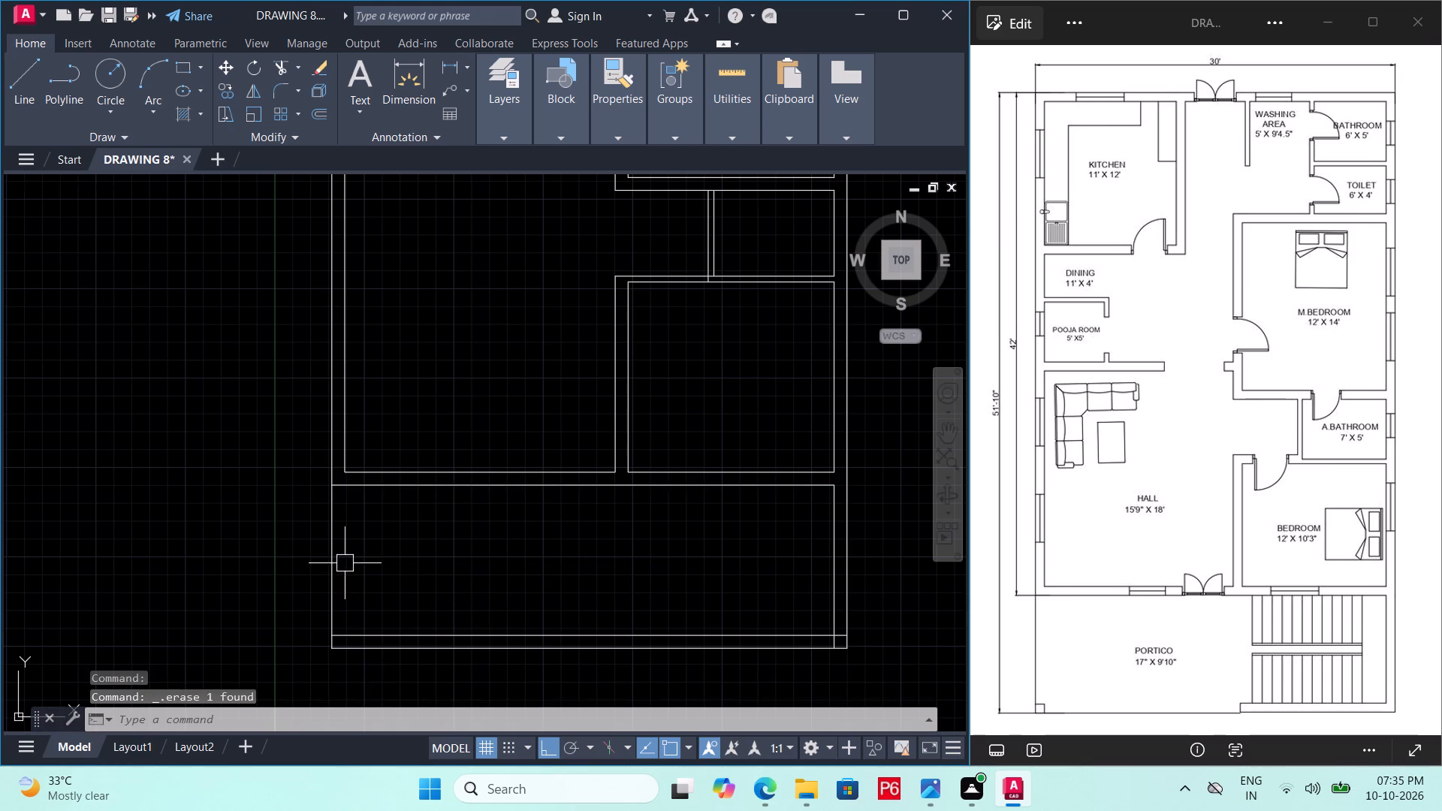
middle_drag(433, 604, 439, 572)
key(ctrl+s)
key(ctrl+s)
key(ctrl+s)
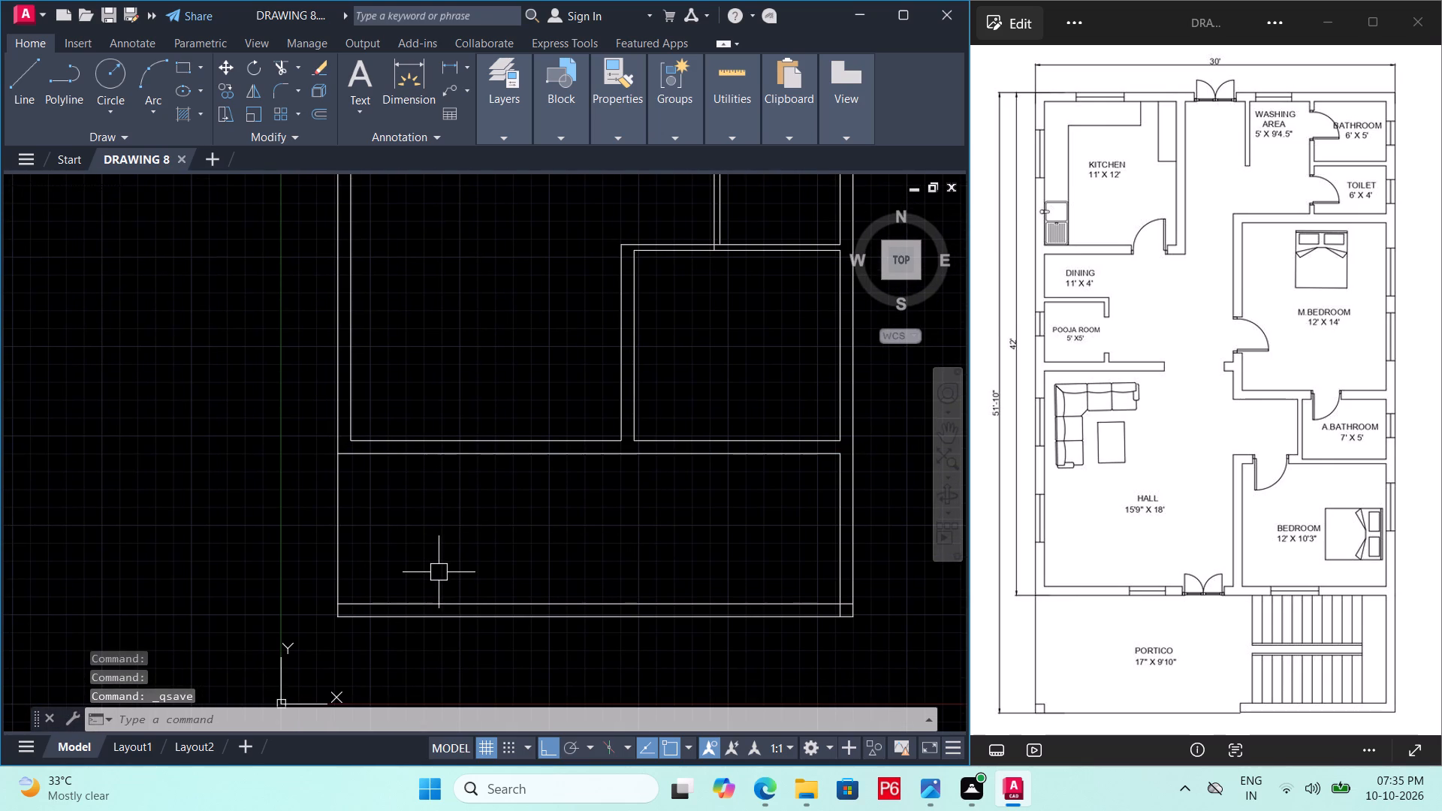
key(ctrl+s)
key(ctrl+s)
Draw a vertical line from the portico's upper wall line to its bottom outer line, just right of the hall–bedroom wall, to bound the staircase area.
middle_drag(455, 587, 439, 541)
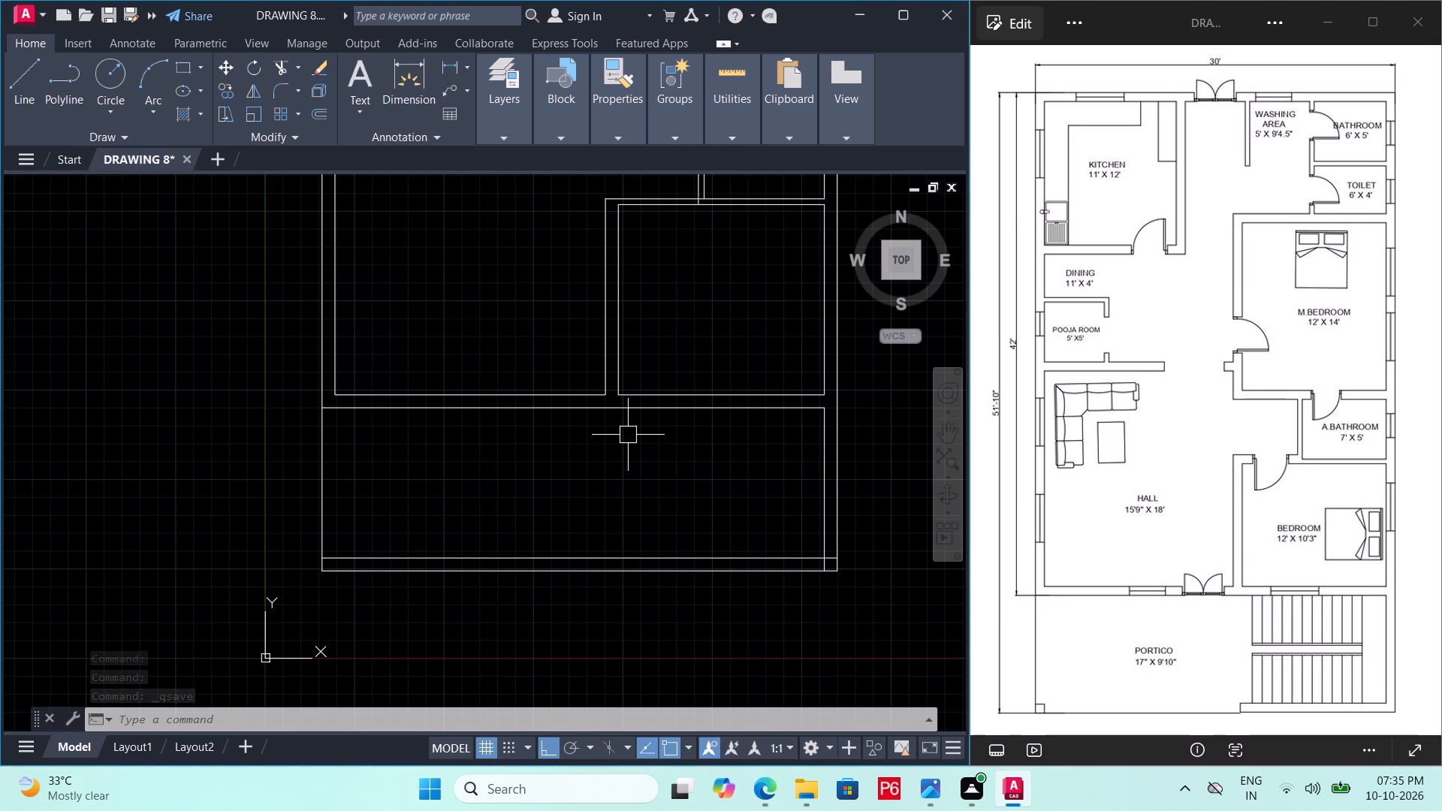
text(L)
key(space)
scroll(628, 434, up, 2)
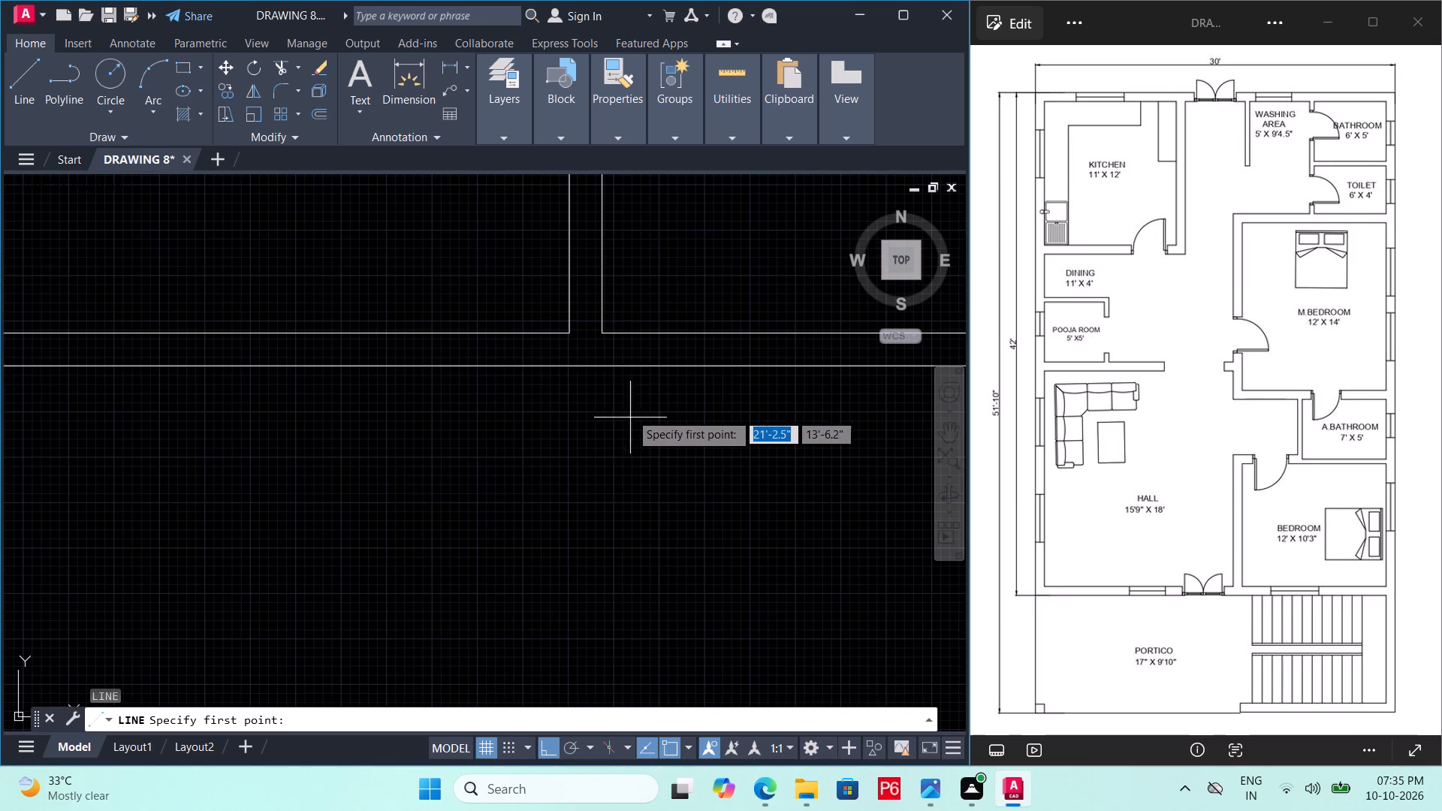
click(618, 371)
middle_drag(631, 532, 650, 357)
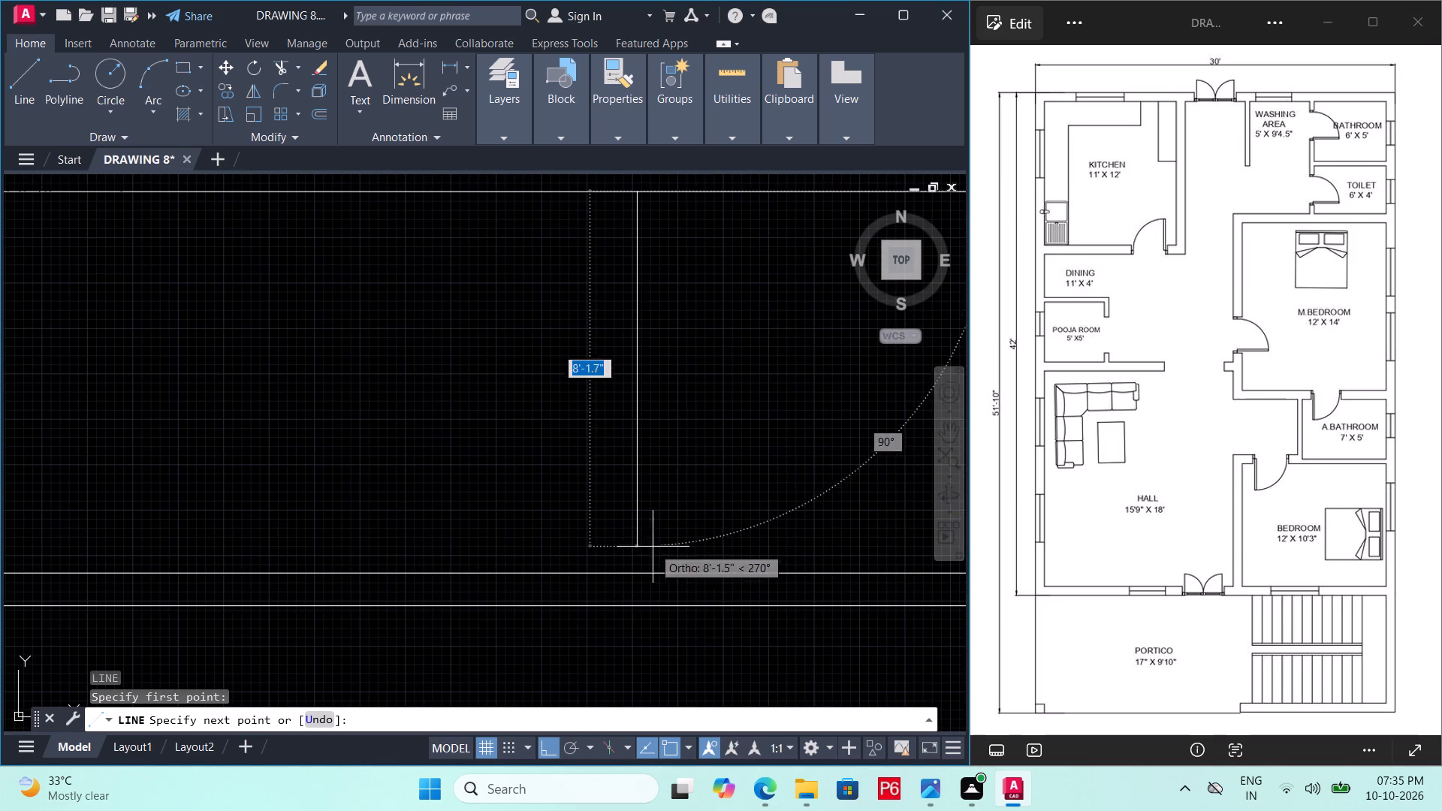
click(644, 565)
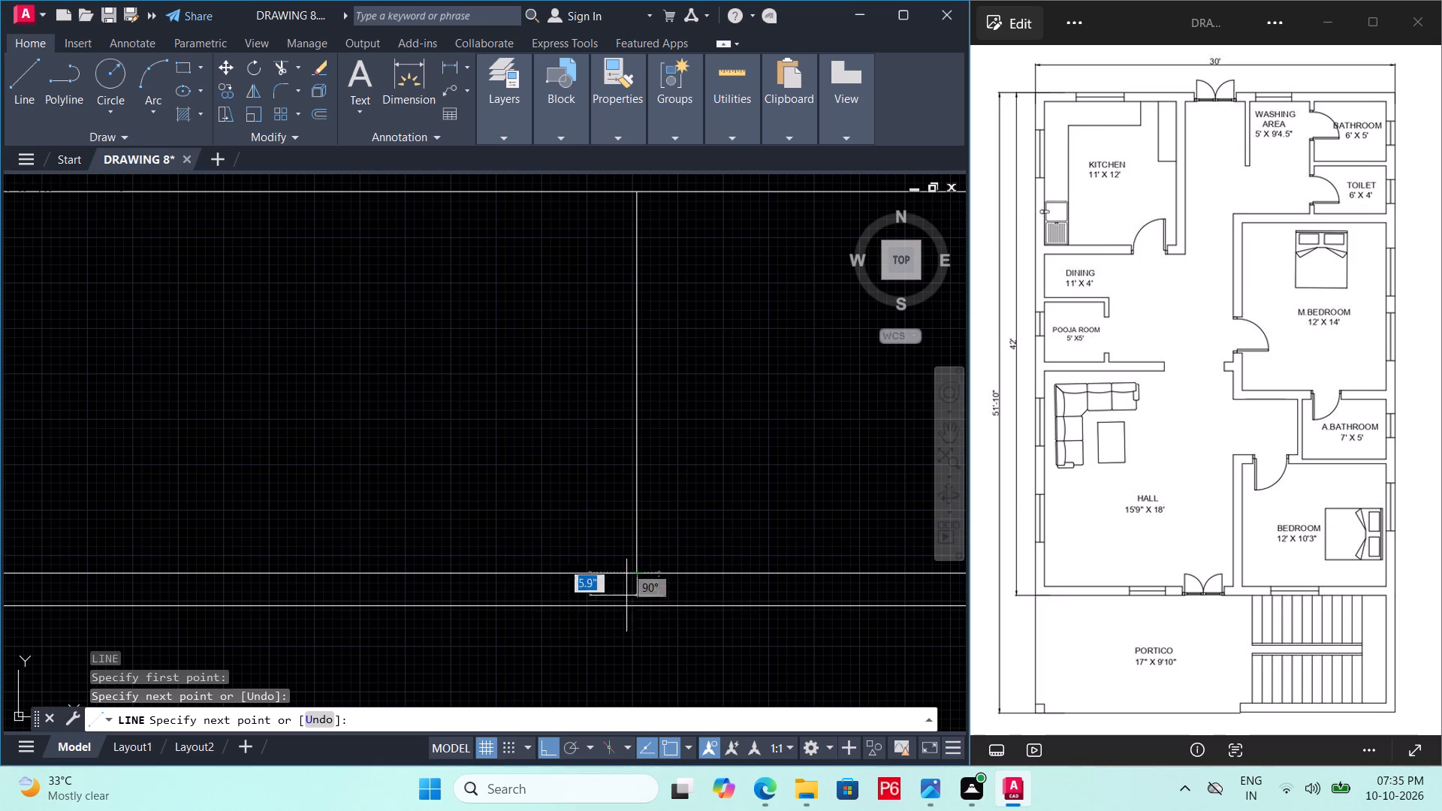
click(640, 600)
key(Escape)
scroll(561, 610, down, 2)
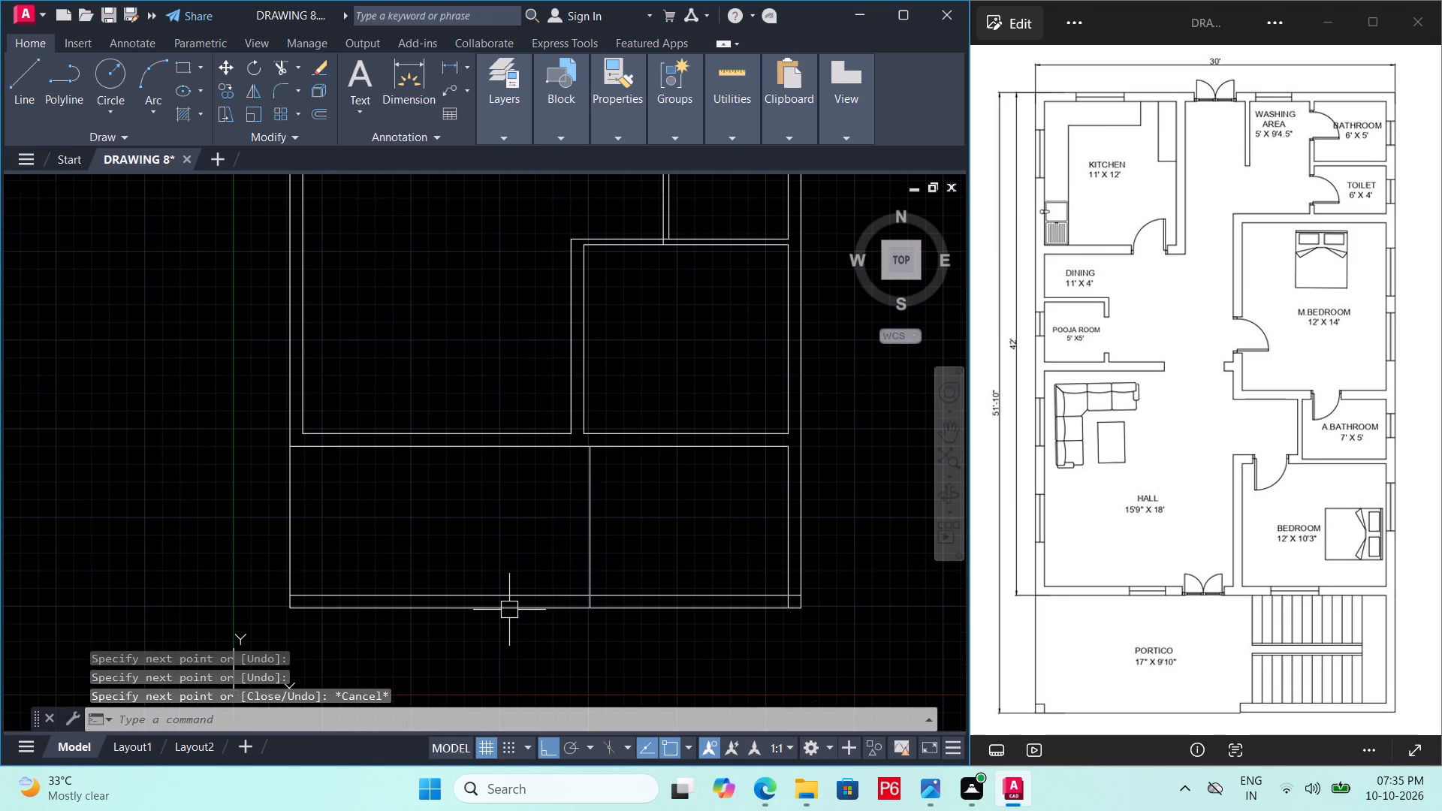
Trim the portico's bottom inner wall line on the portico side of the staircase divider, and save the drawing.
key(e)
key(Escape)
text(TR)
key(space)
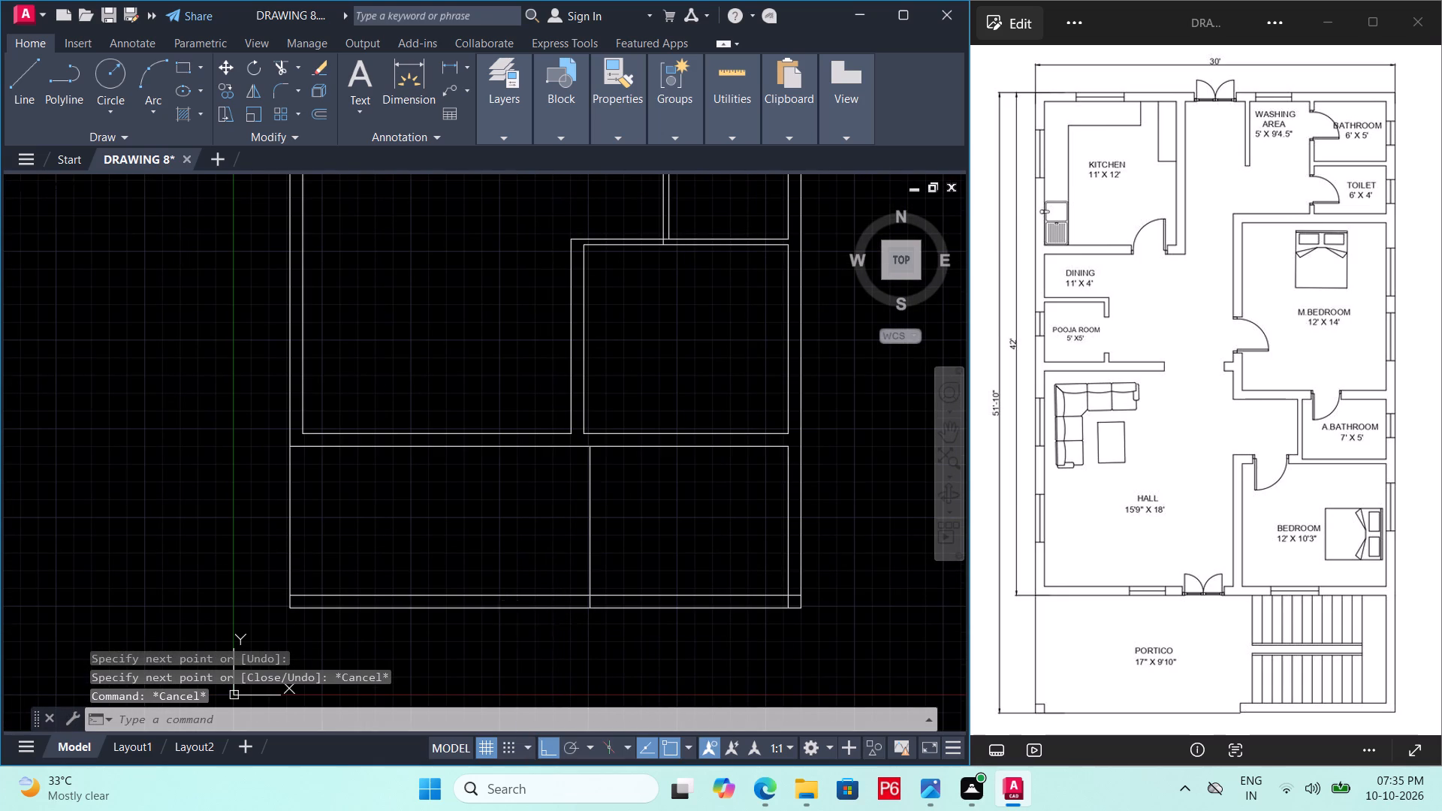
key(space)
click(514, 598)
key(ctrl+s)
key(ctrl+s)
key(ctrl+s)
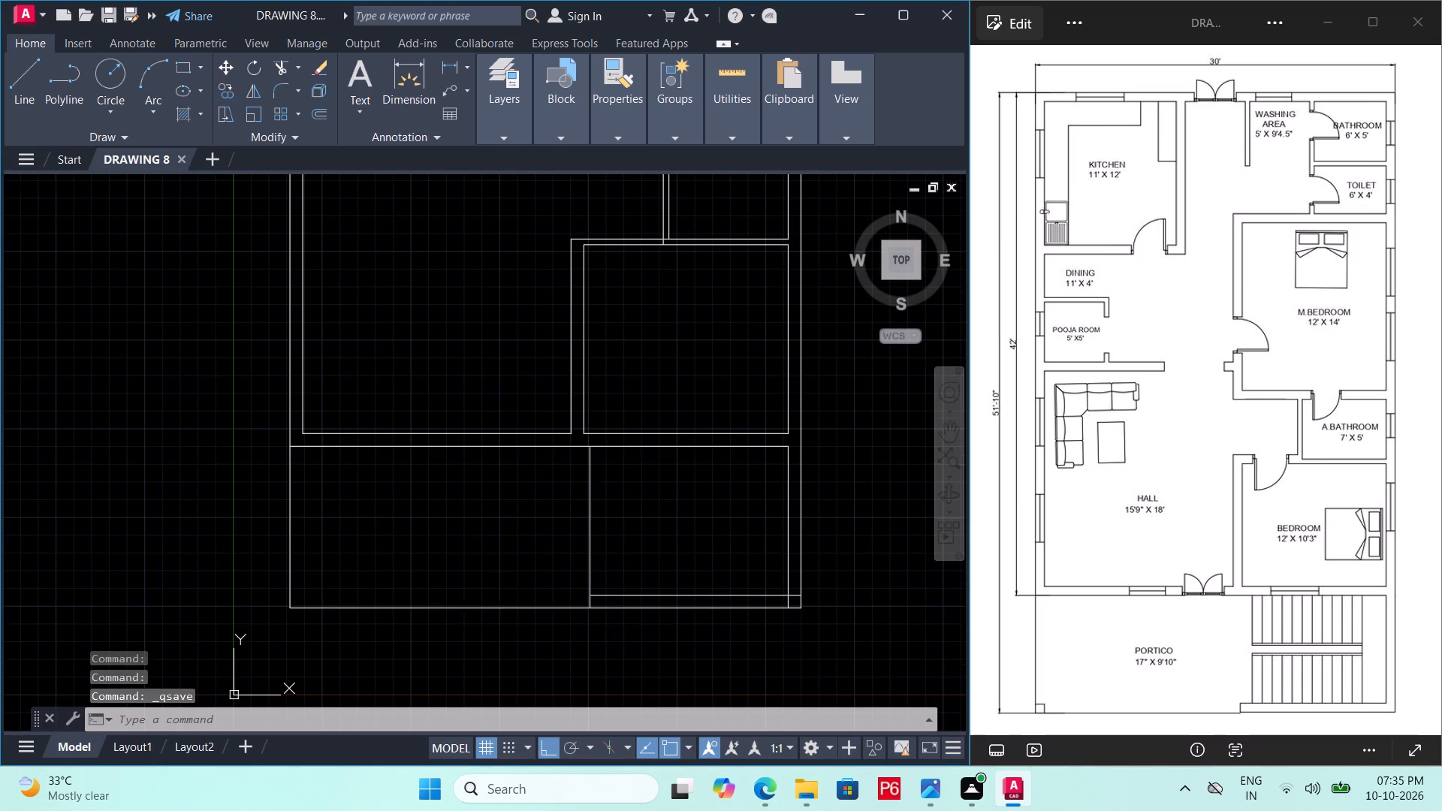
key(ctrl+s)
key(ctrl+s)
Trim both overlapping inner wall line ends at the staircase area's bottom-right corner, and save the drawing.
middle_drag(515, 611, 475, 607)
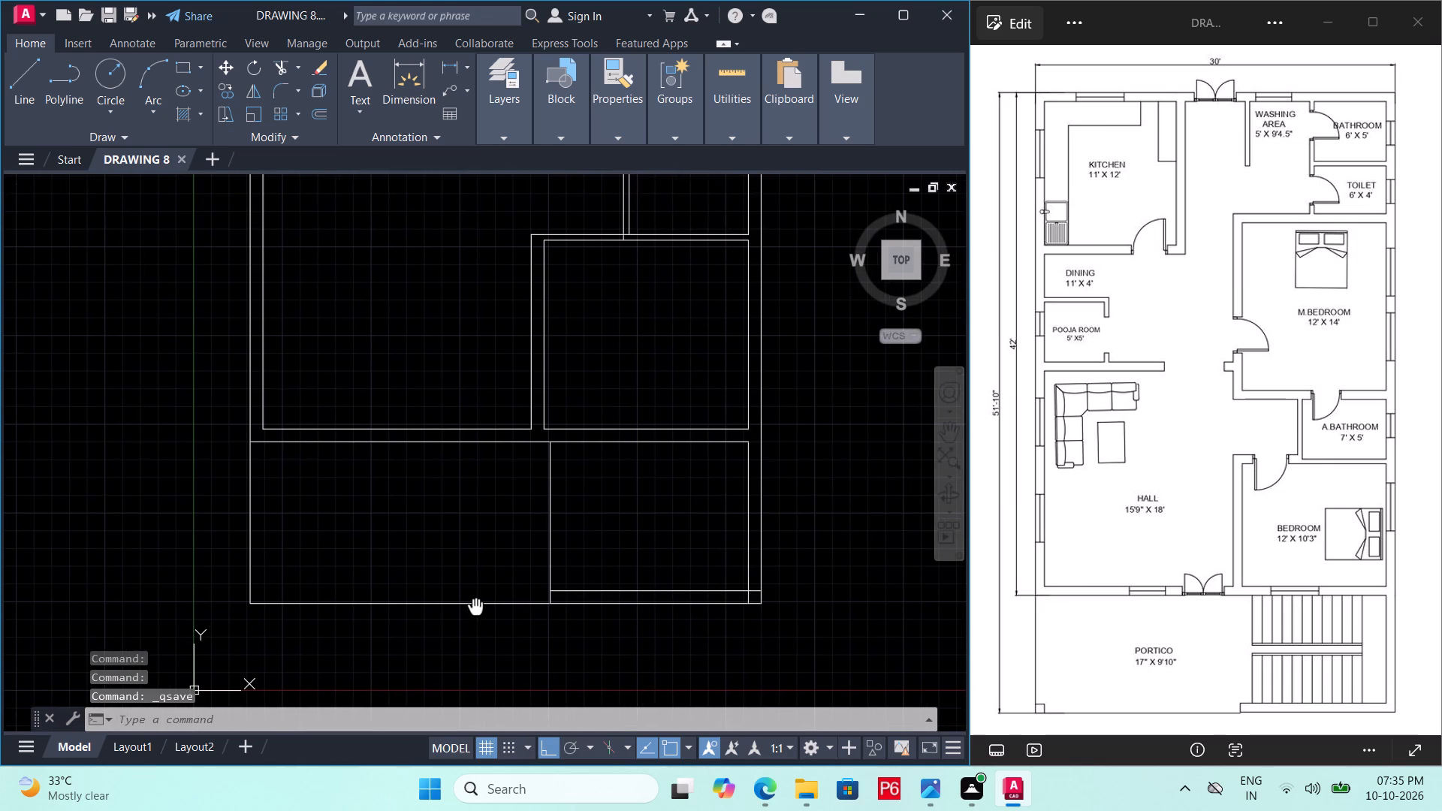
middle_drag(475, 607, 472, 607)
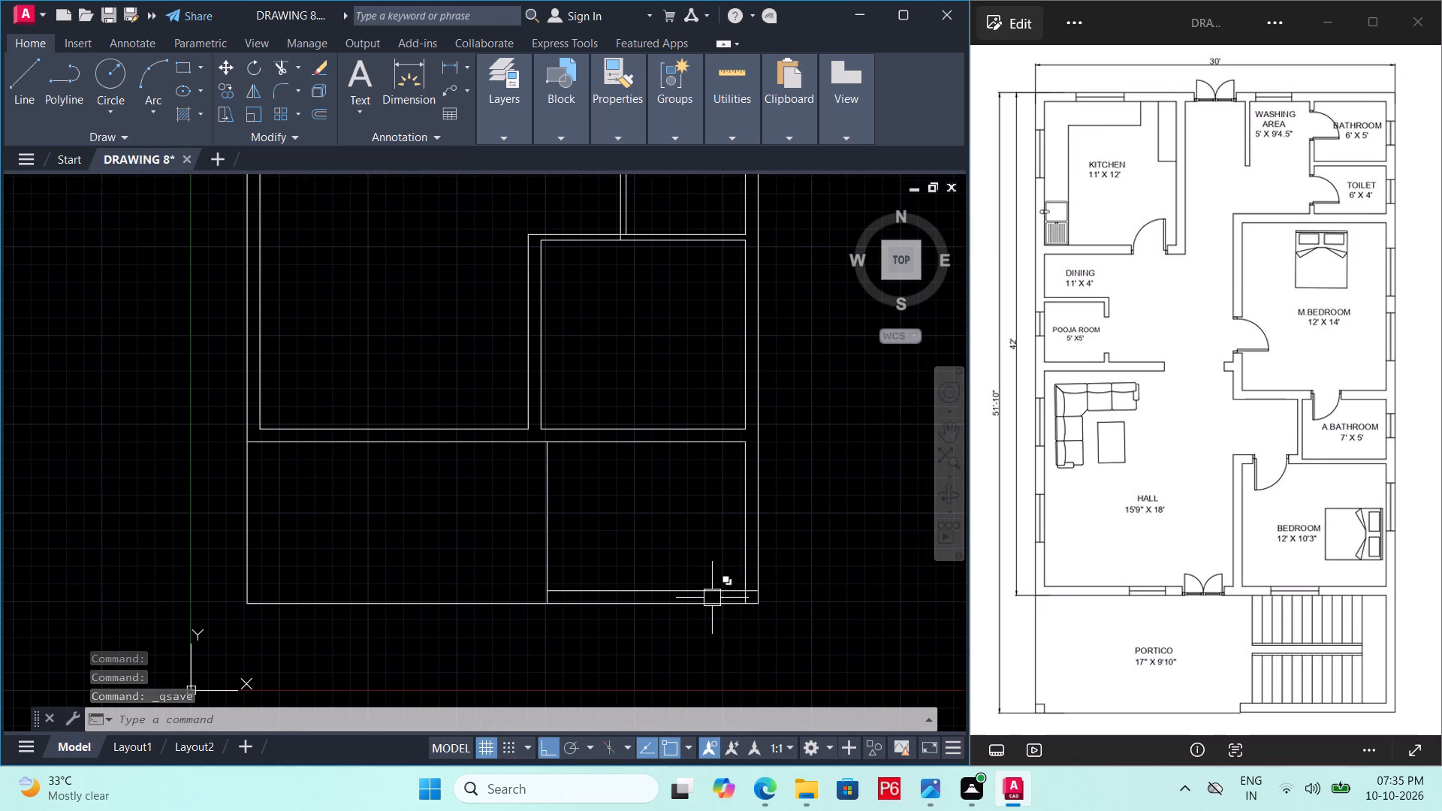
scroll(712, 598, up, 1)
text(TR)
key(space)
key(space)
scroll(787, 597, up, 2)
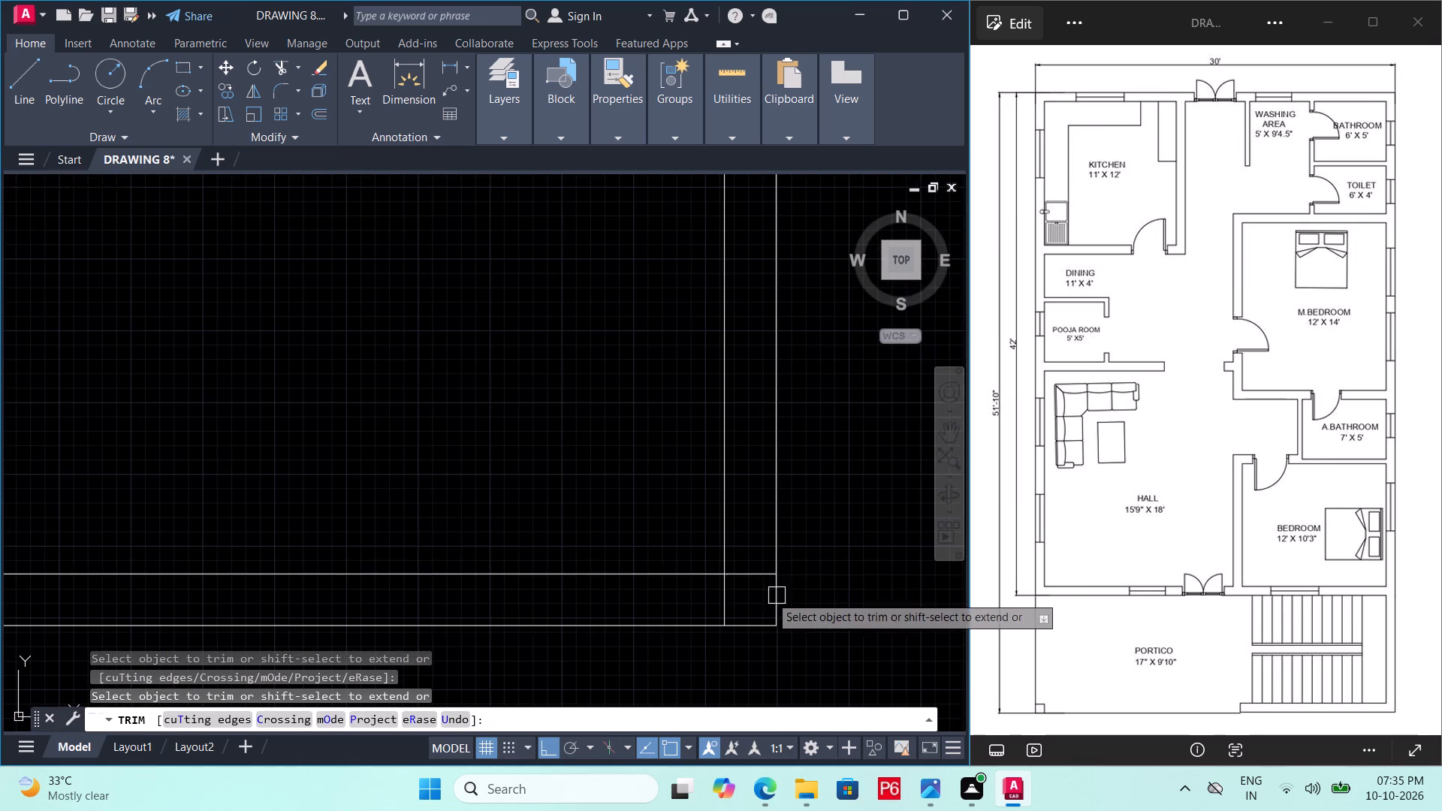
click(756, 580)
click(718, 595)
scroll(742, 619, down, 1)
key(ctrl+s)
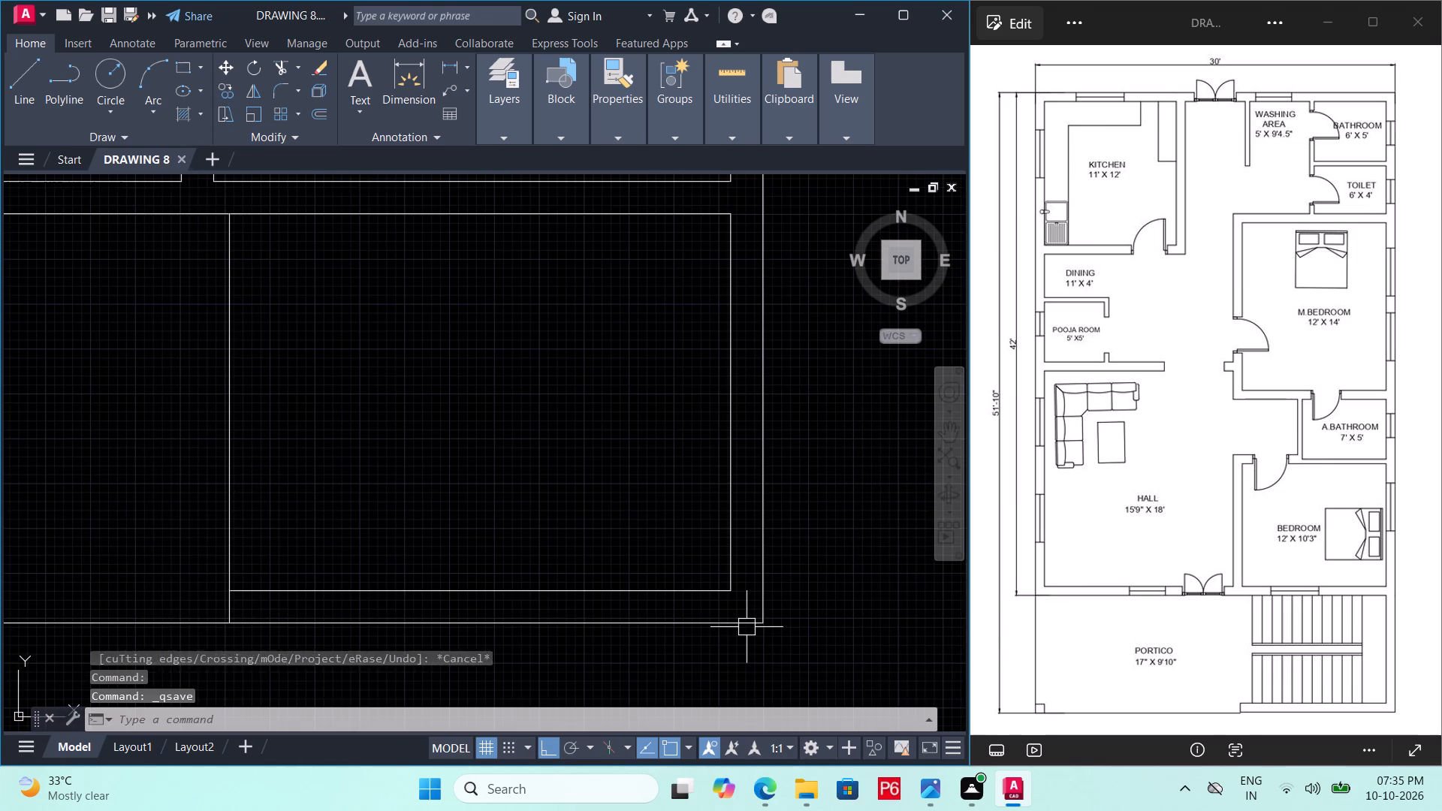
key(ctrl+s)
key(ctrl+s)
key(ctrl+s)
Offset the staircase area's right inner wall line 2' inward to form the first tread line.
middle_drag(747, 627, 765, 663)
scroll(688, 598, down, 1)
scroll(604, 514, down, 1)
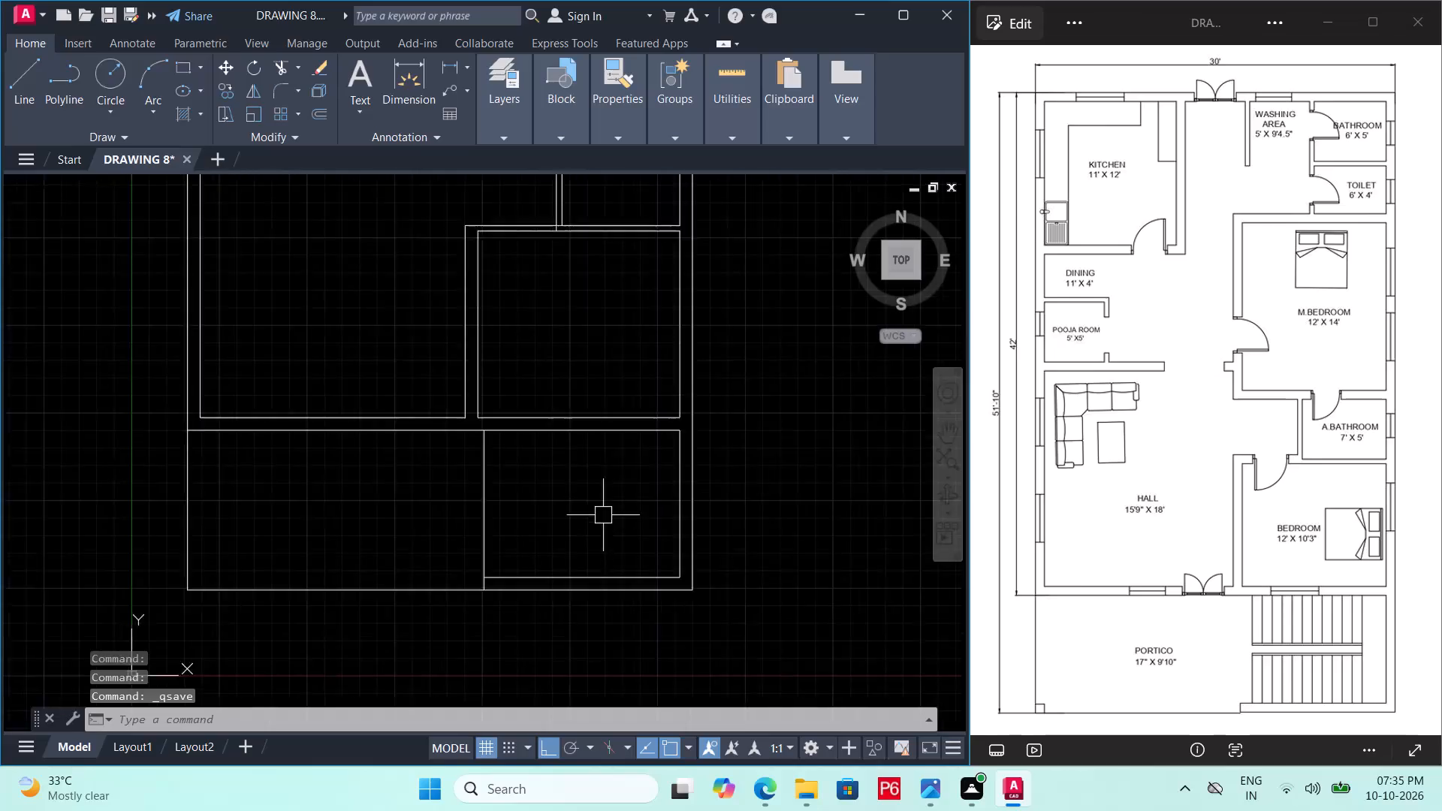
scroll(603, 515, down, 1)
scroll(541, 523, down, 1)
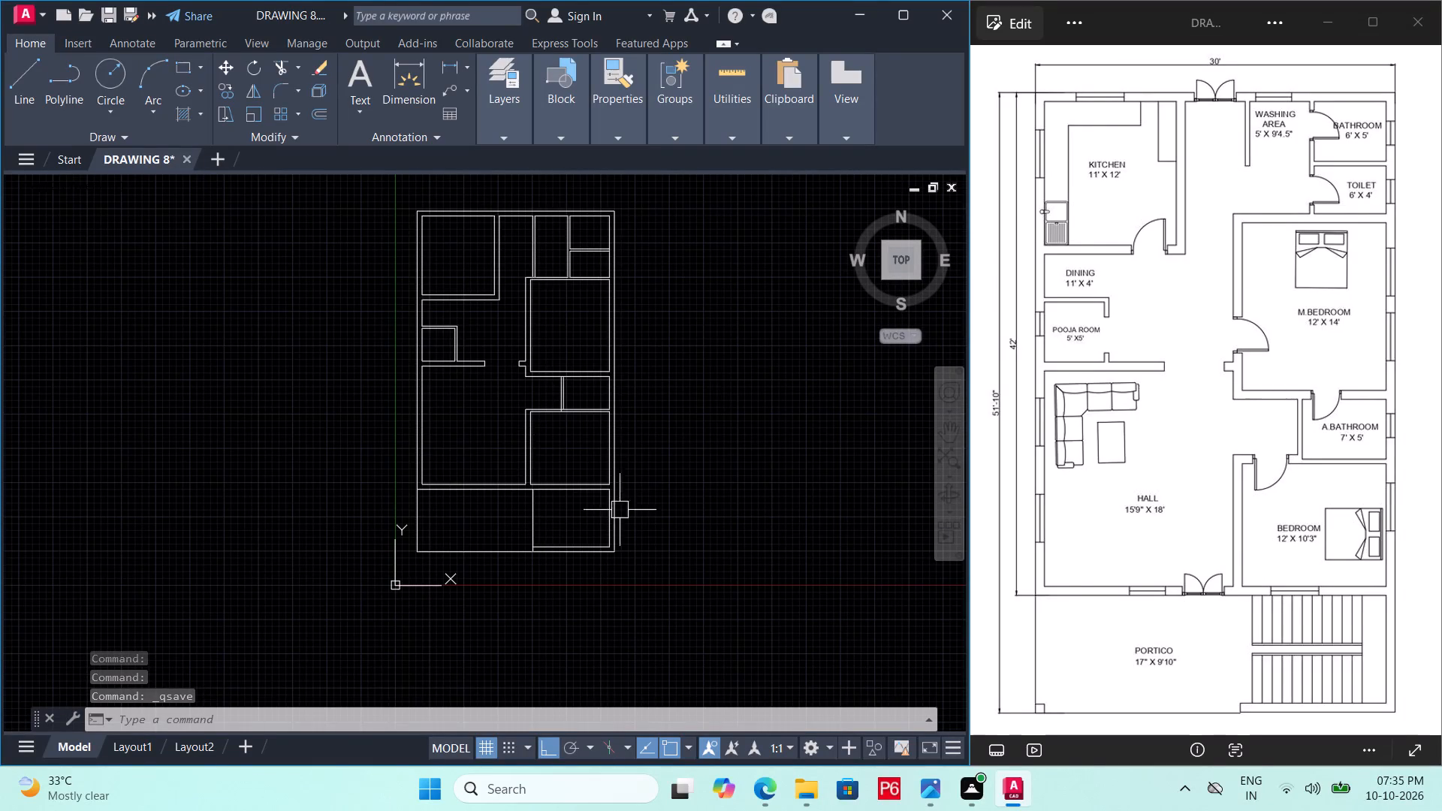
scroll(526, 499, up, 2)
scroll(568, 544, up, 1)
middle_drag(608, 619, 608, 580)
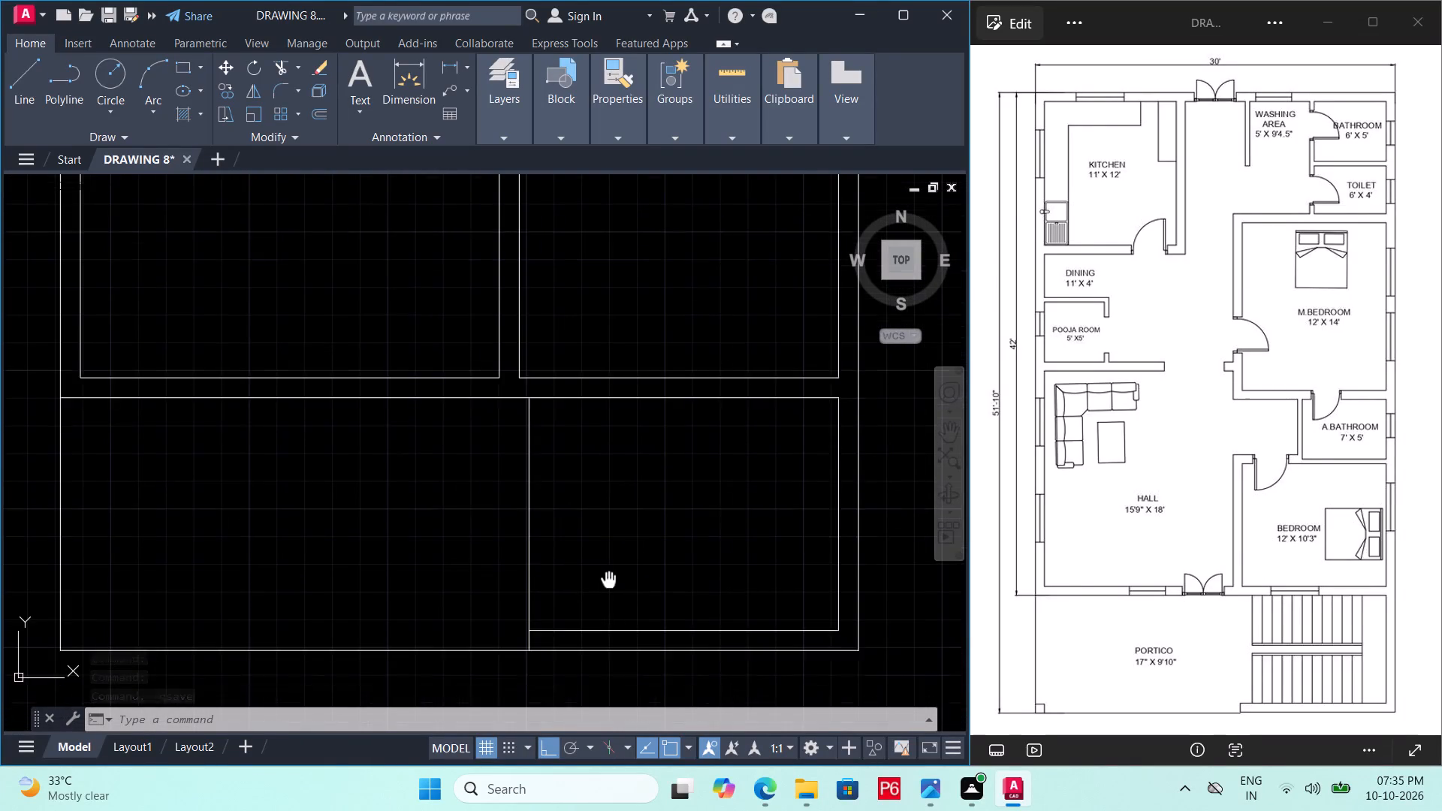
middle_drag(608, 580, 608, 540)
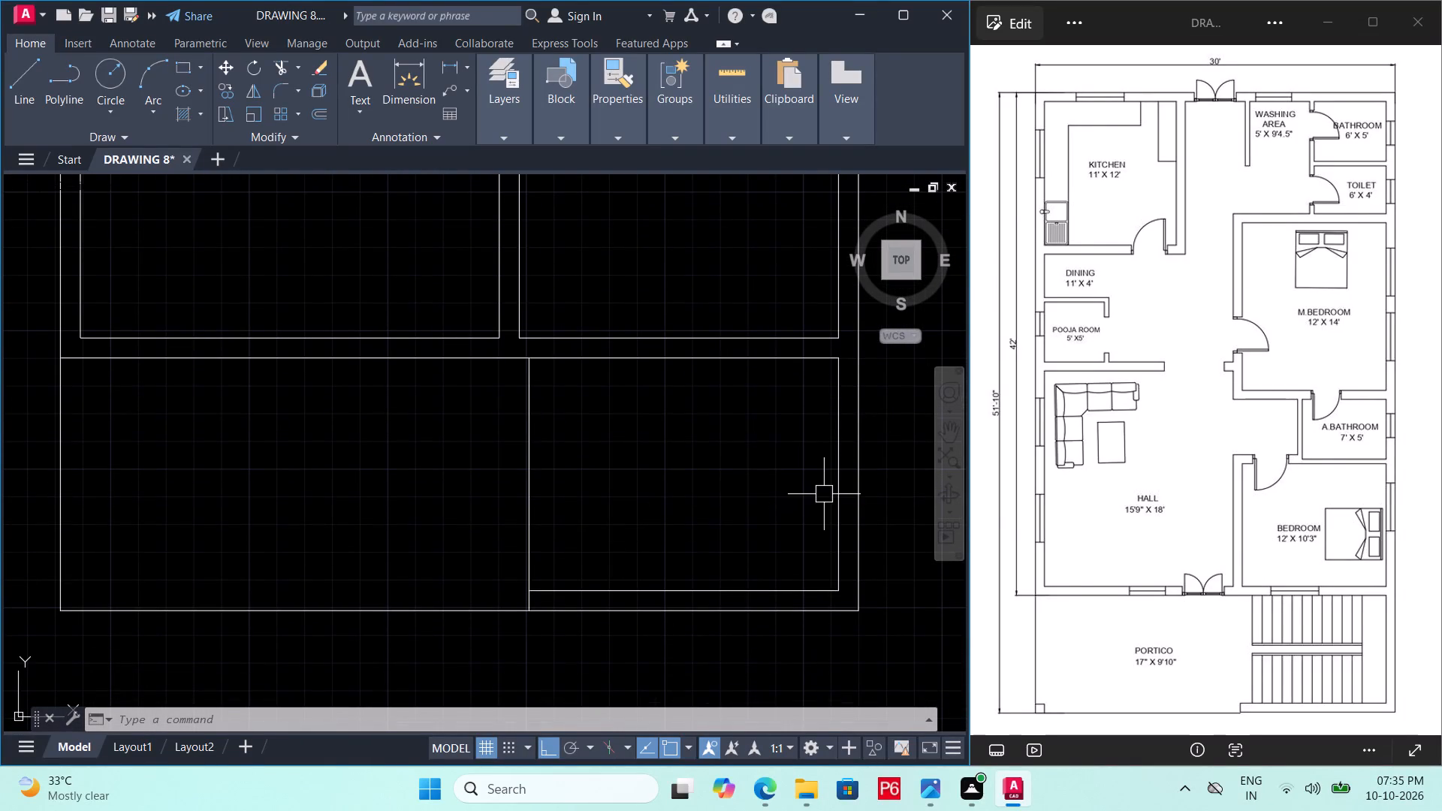
key(o)
key(Return)
key(Escape)
click(840, 489)
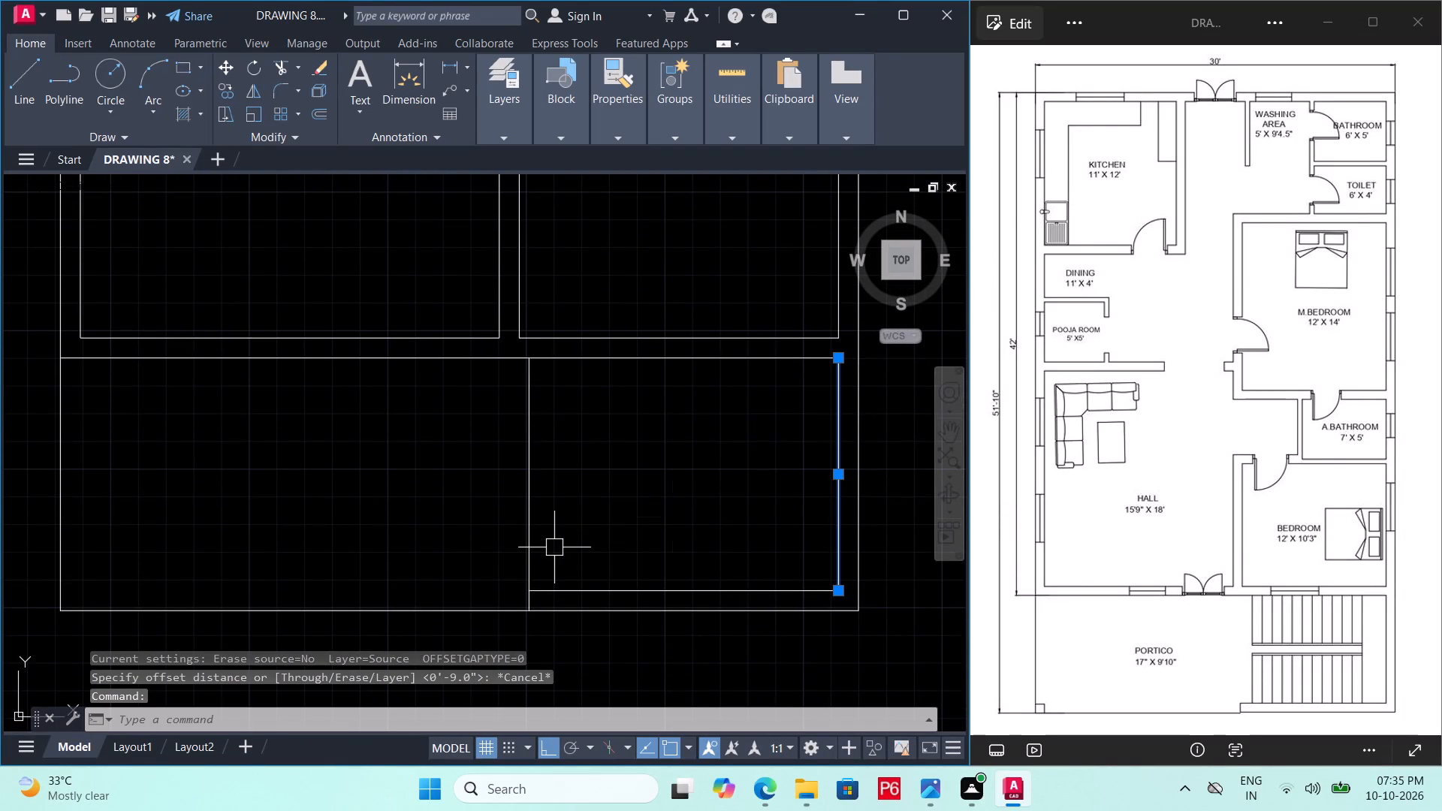
key(o)
key(Return)
middle_drag(309, 532, 309, 530)
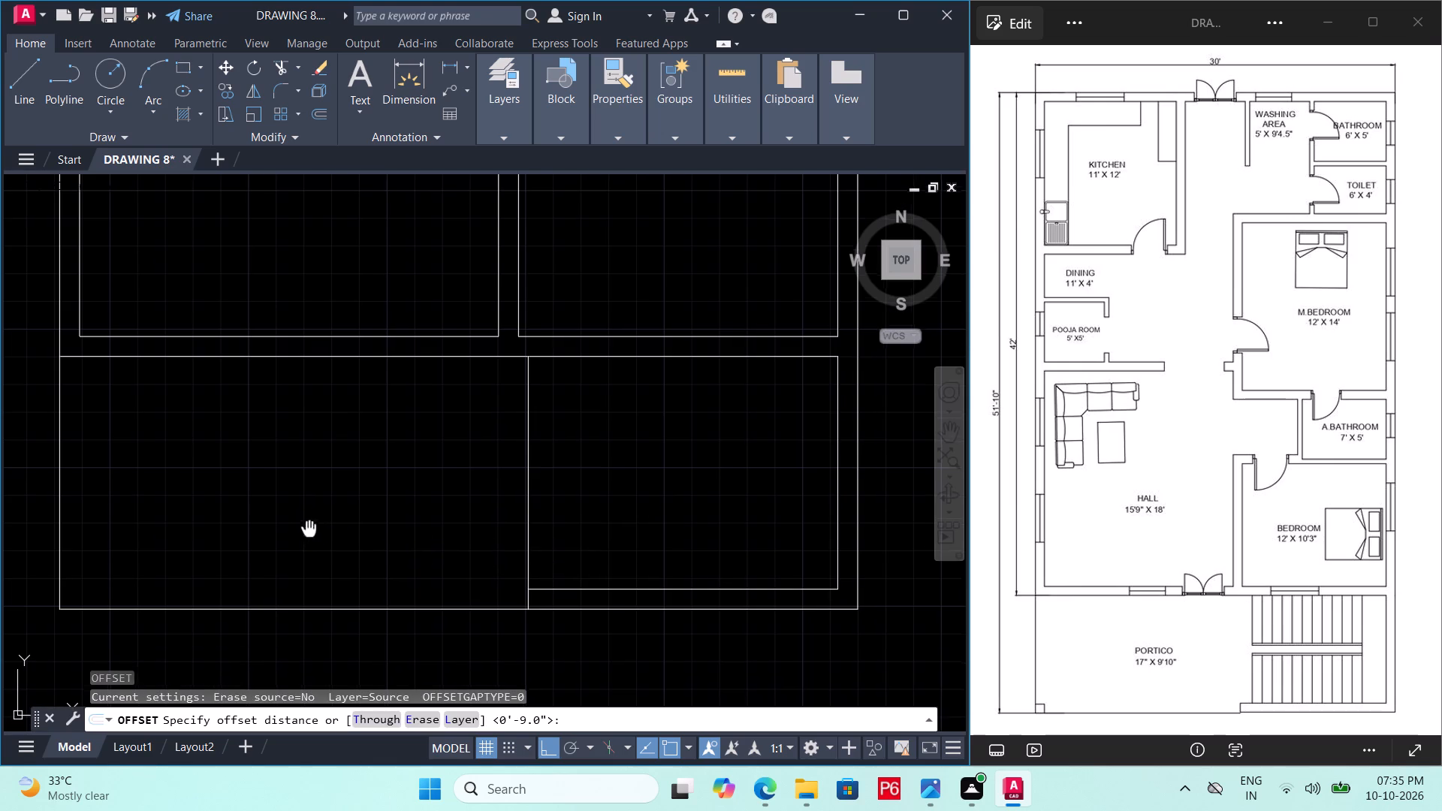
middle_drag(309, 530, 220, 498)
middle_drag(532, 451, 518, 520)
scroll(518, 520, up, 1)
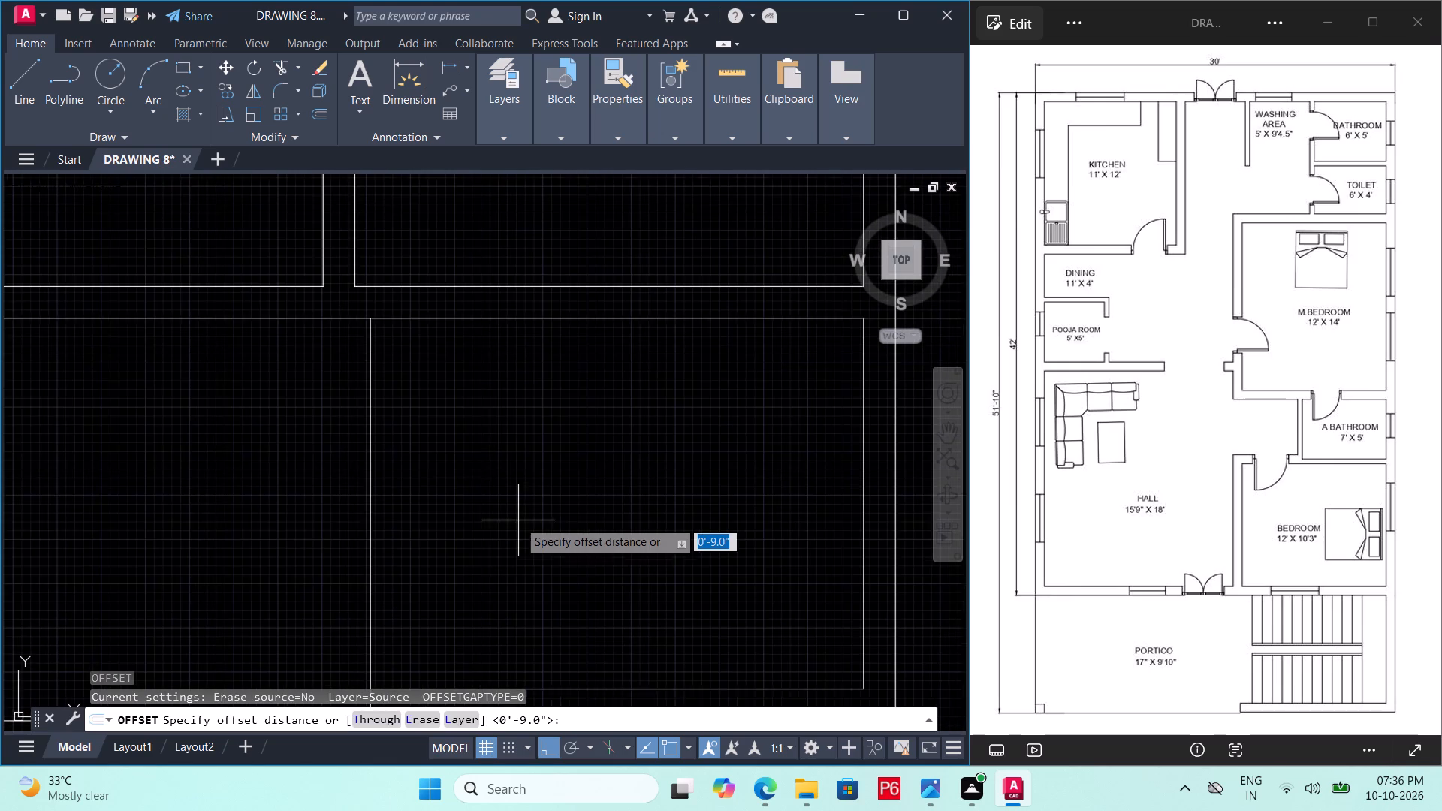
middle_drag(520, 503, 475, 457)
scroll(475, 457, down, 1)
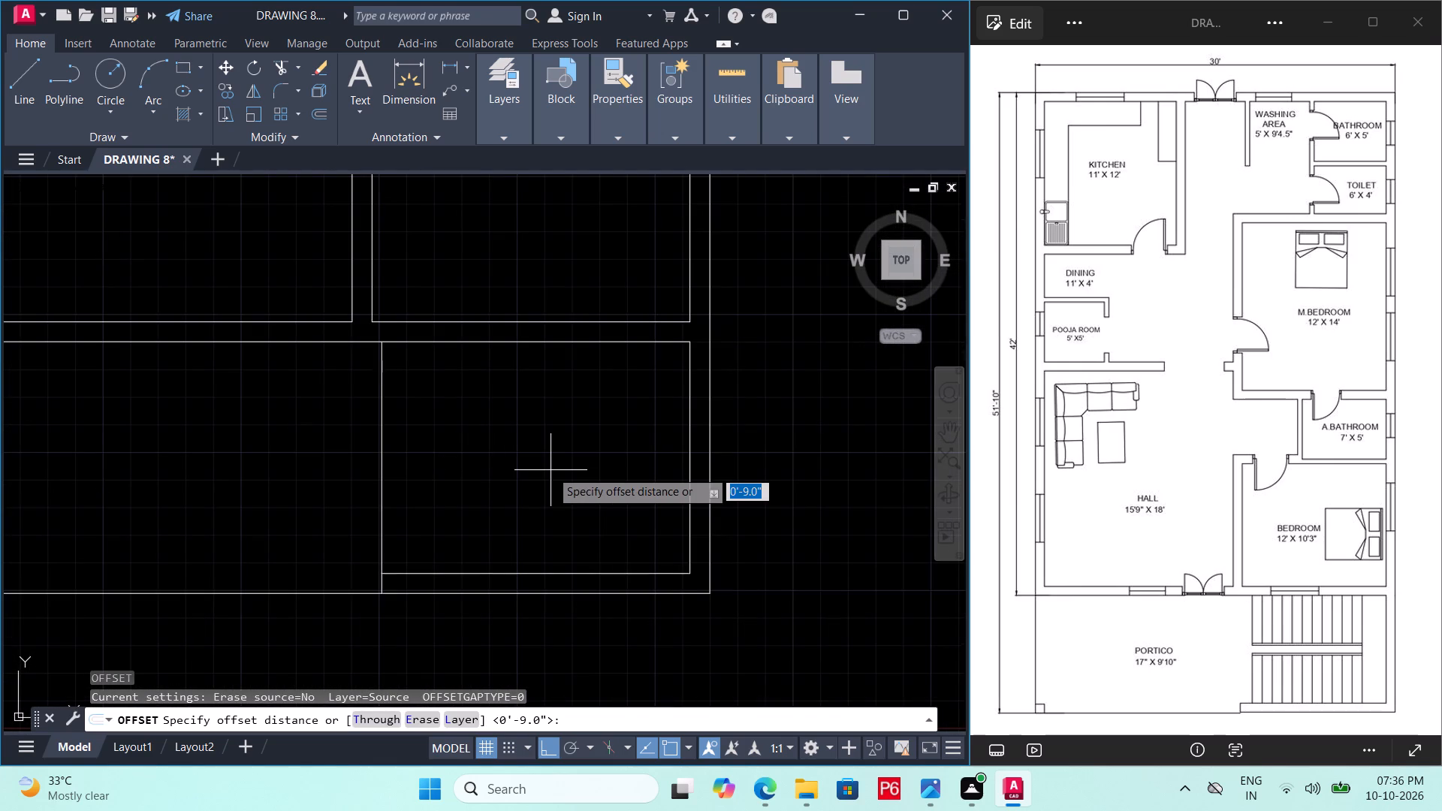
text(2')
key(Return)
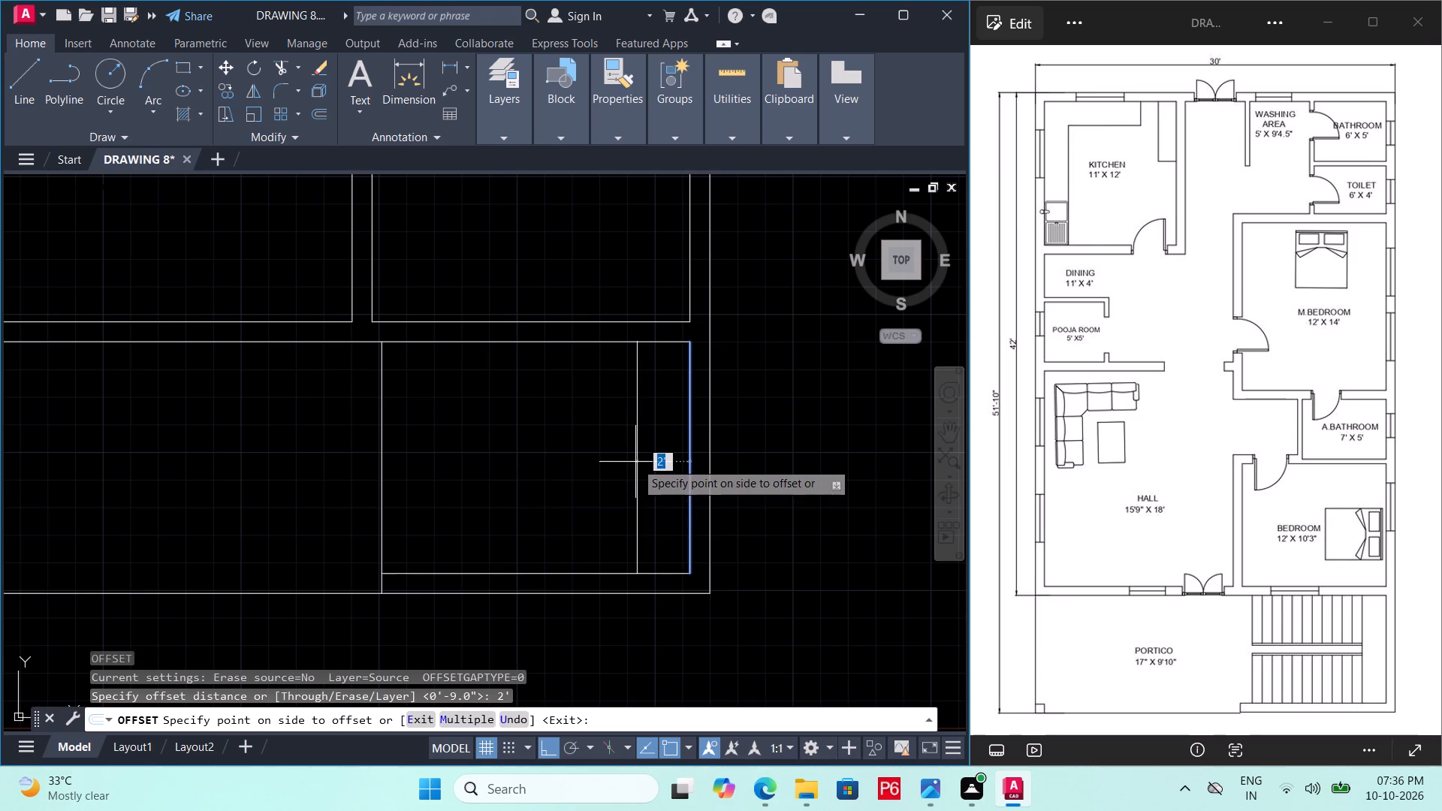
click(541, 469)
key(space)
Offset the first tread line 6" toward the staircase divider.
key(space)
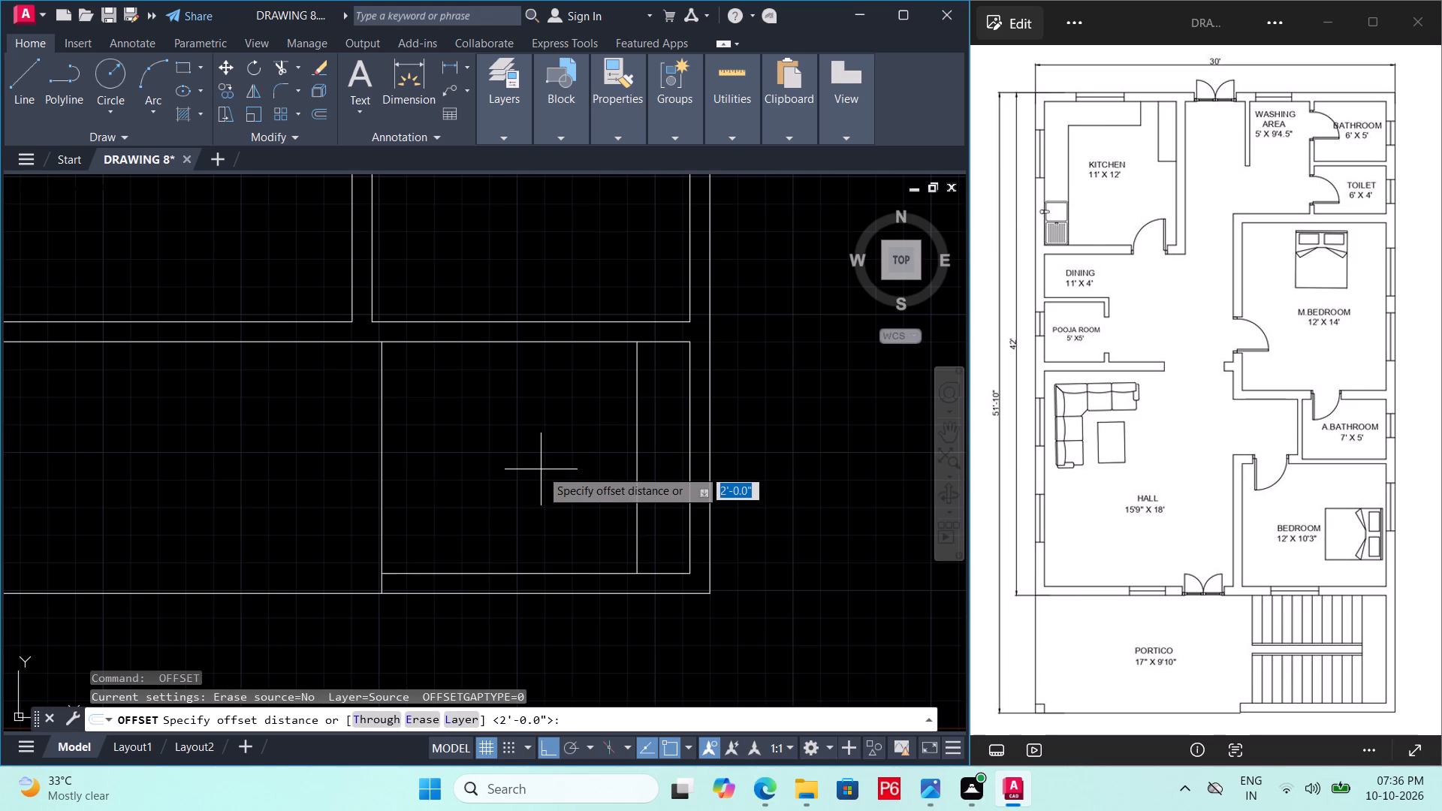
text(6")
key(Return)
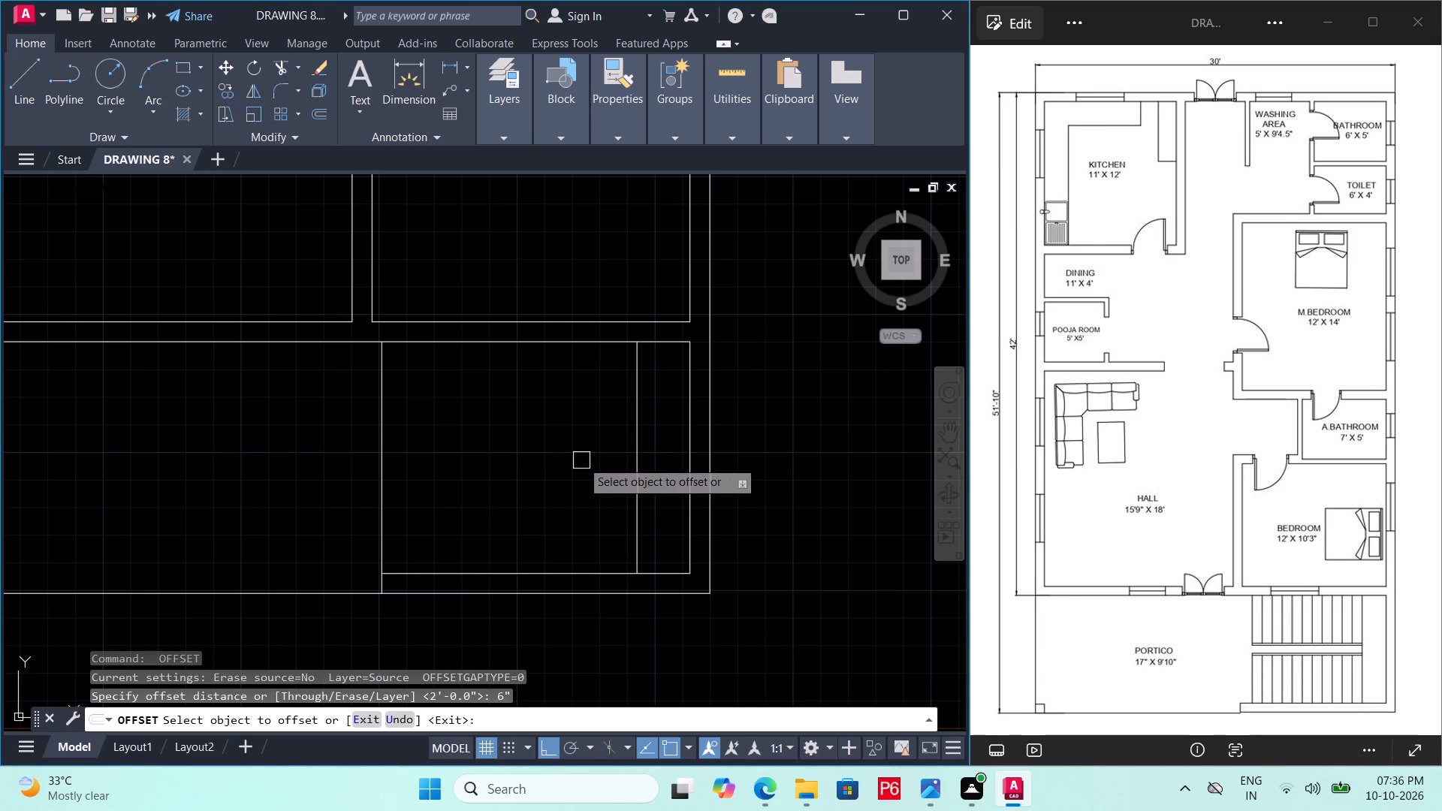
click(635, 439)
drag(611, 442, 586, 452)
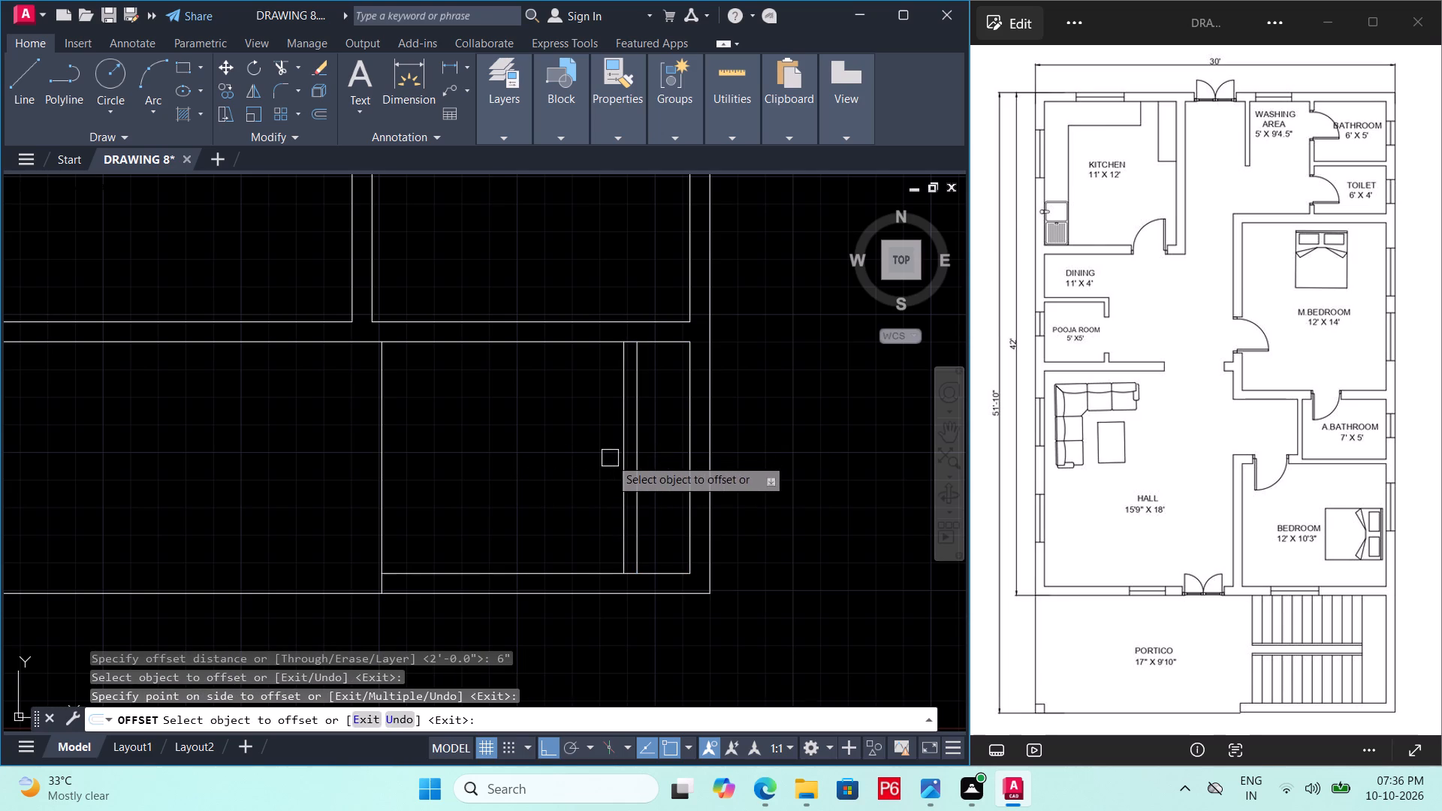
Use Offset's Multiple option on the second tread line to add 16 more tread lines 6" apart toward the divider, and save the drawing.
click(626, 460)
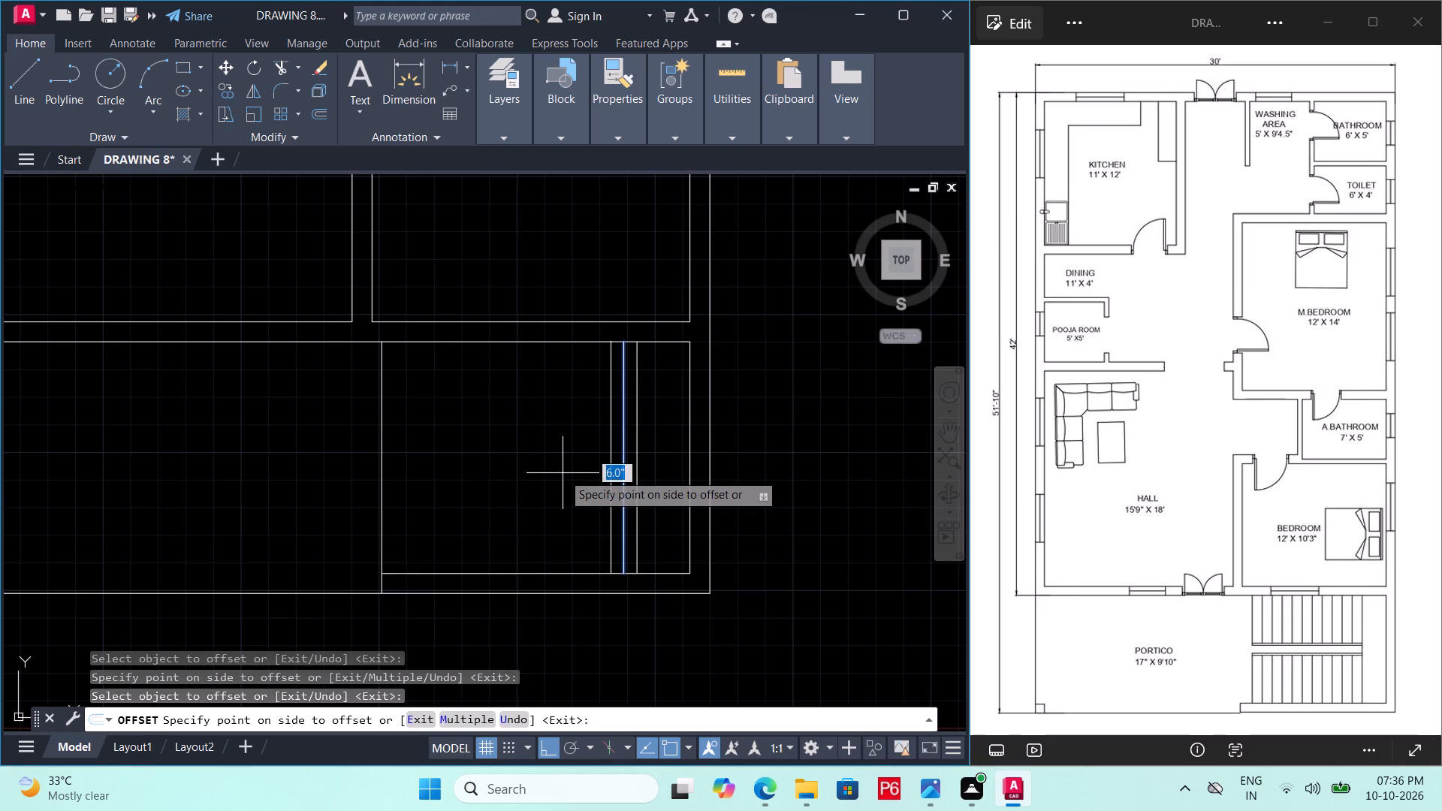
text(M)
key(space)
drag(563, 473, 552, 474)
click(497, 474)
drag(480, 474, 440, 474)
click(404, 474)
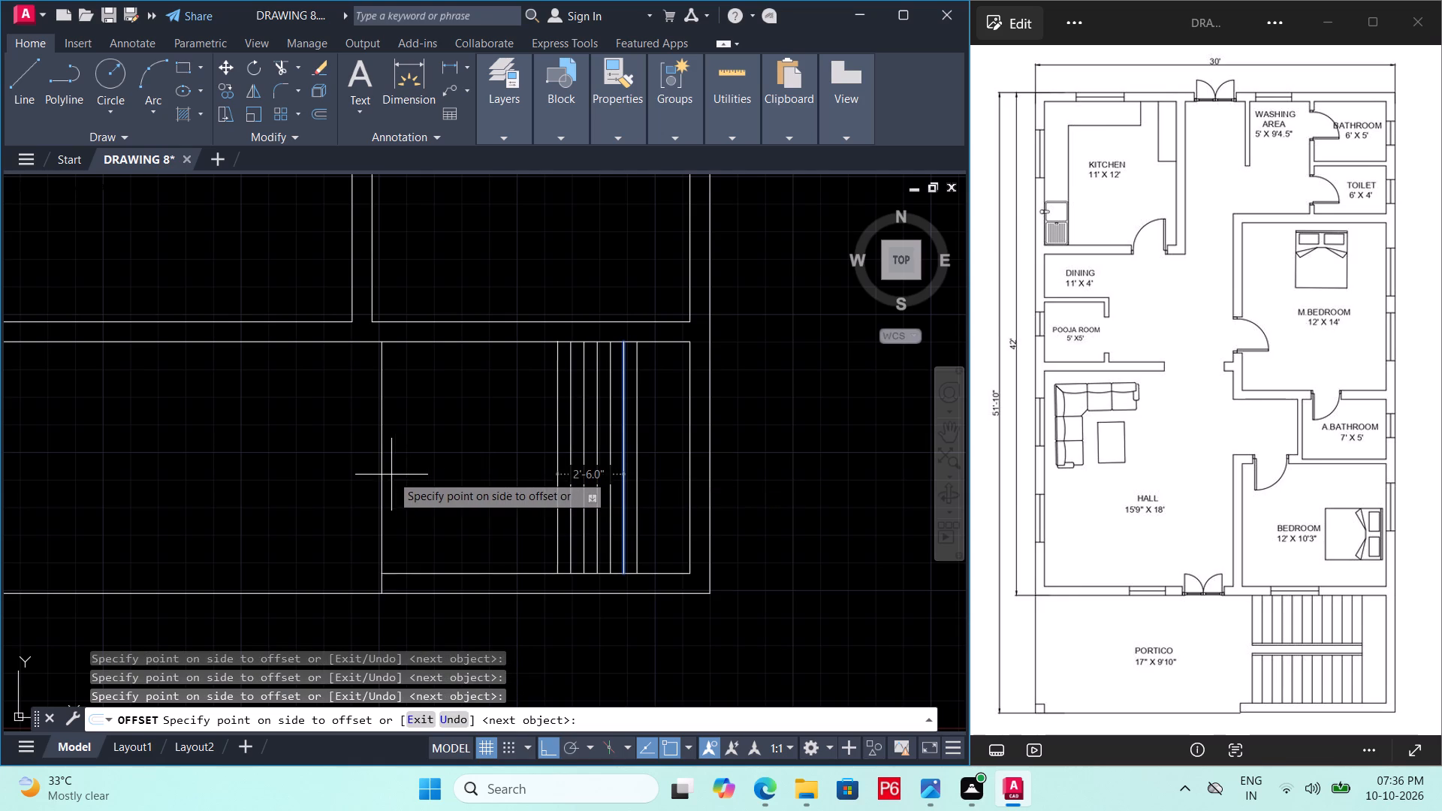
click(391, 475)
click(415, 474)
drag(445, 467, 424, 467)
click(404, 467)
click(400, 469)
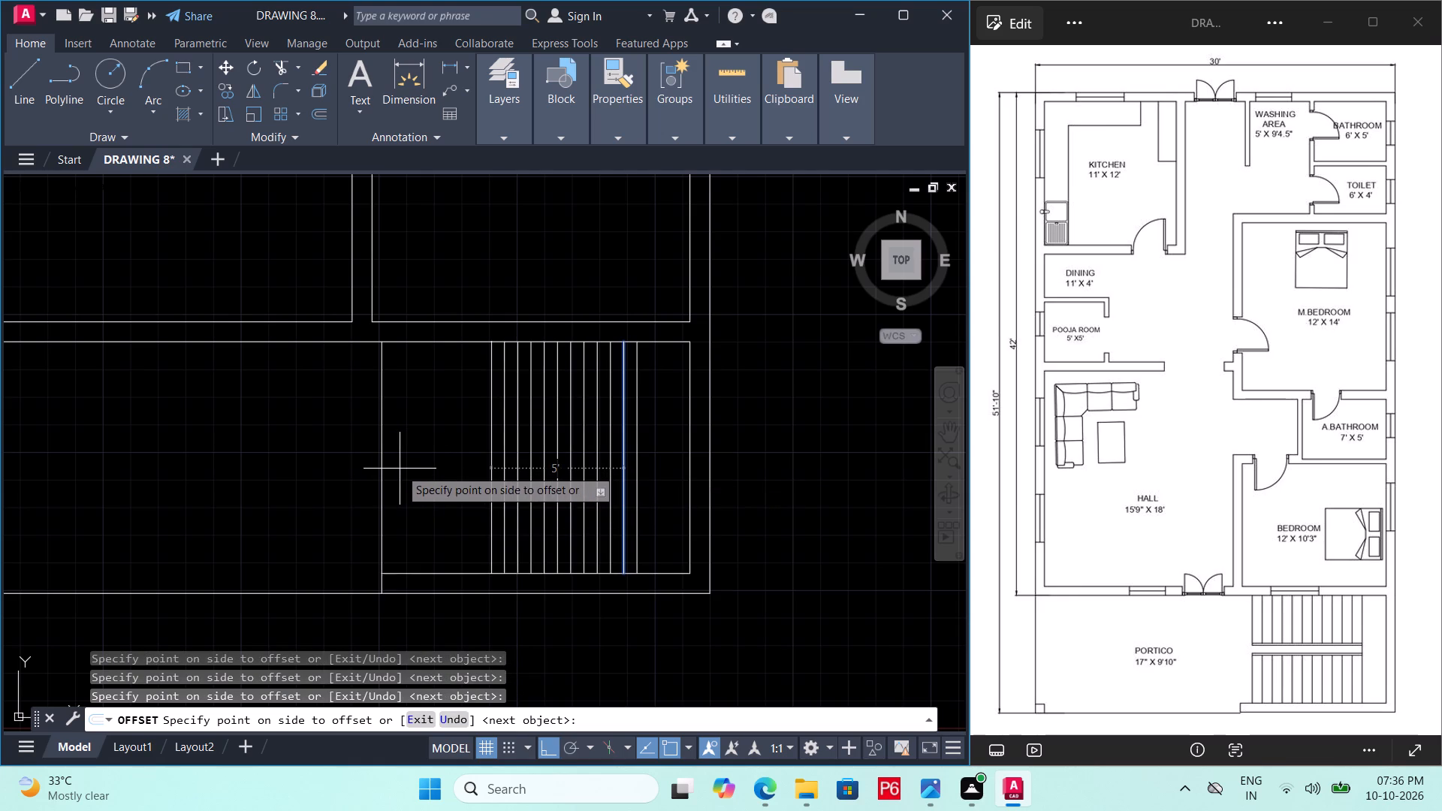
click(398, 469)
click(316, 487)
drag(281, 492, 246, 503)
click(214, 505)
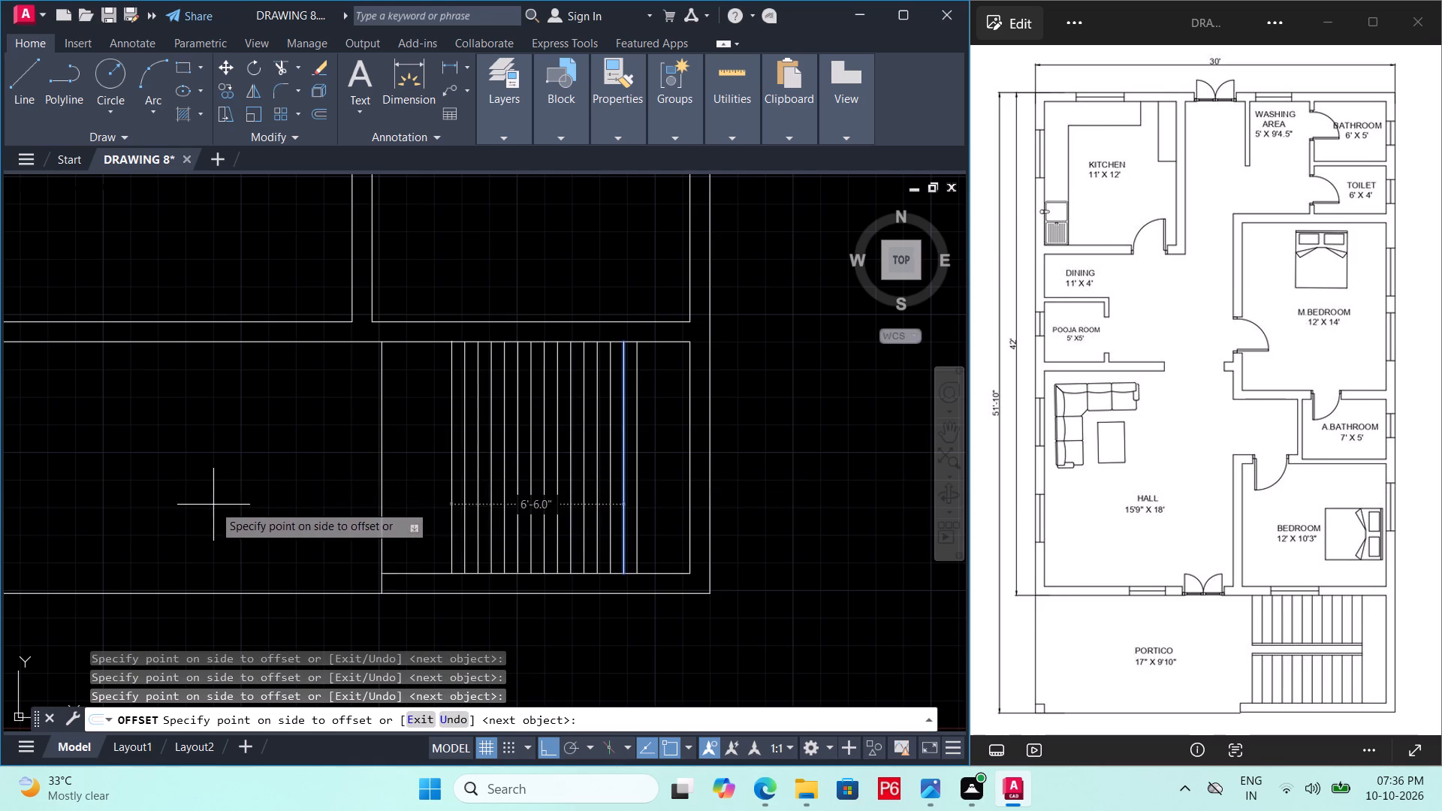
click(186, 508)
click(152, 511)
click(152, 511)
click(213, 498)
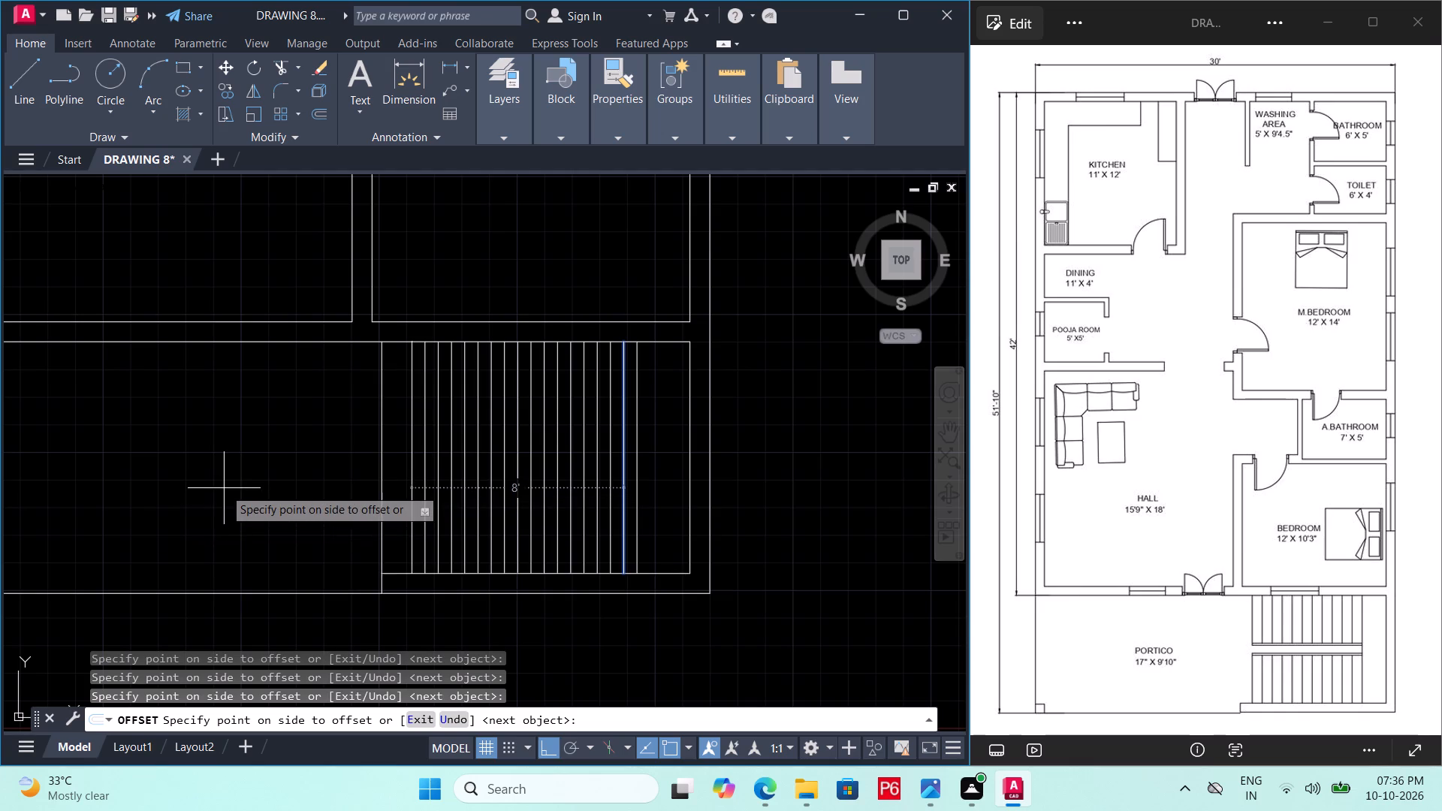
click(224, 488)
key(ctrl+s)
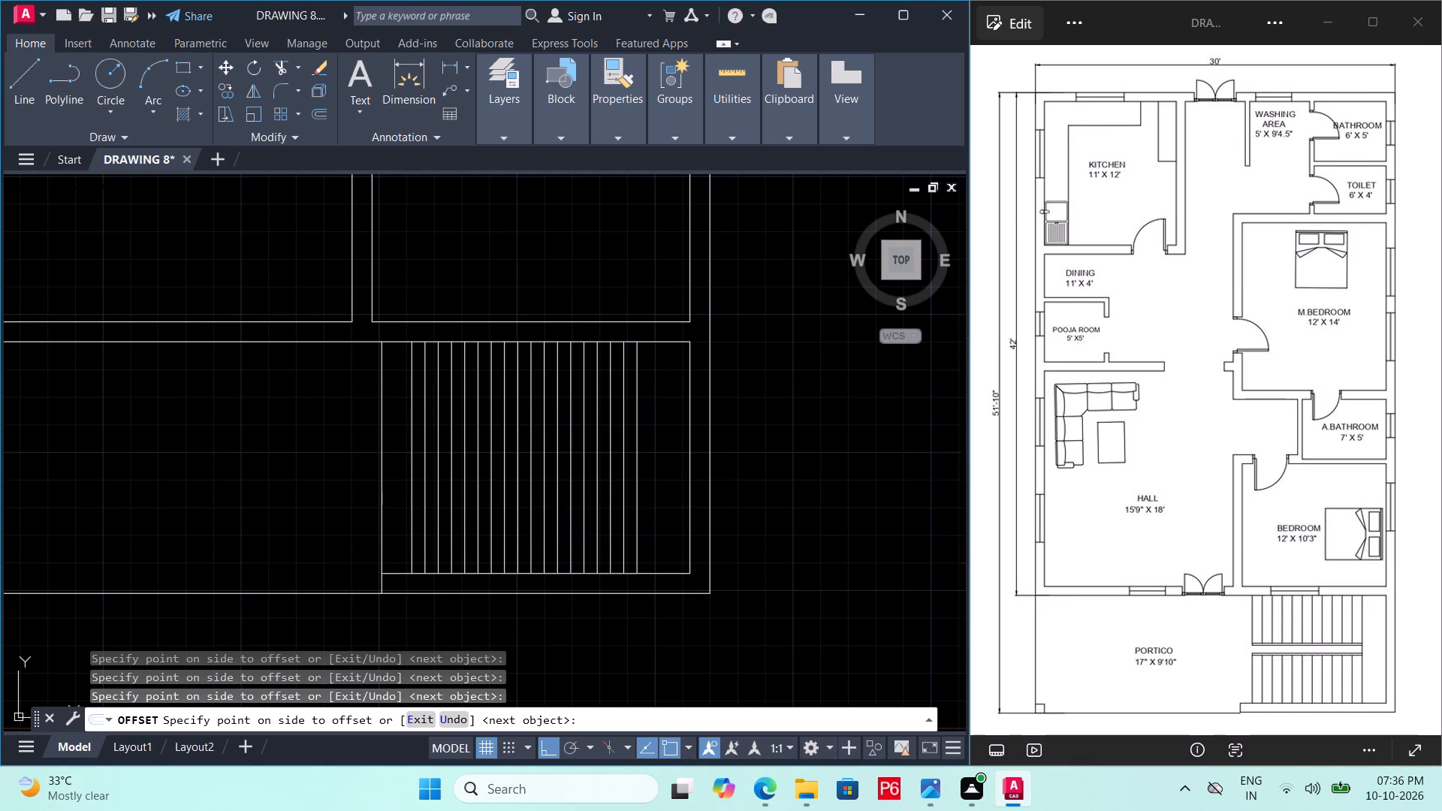
key(ctrl+s)
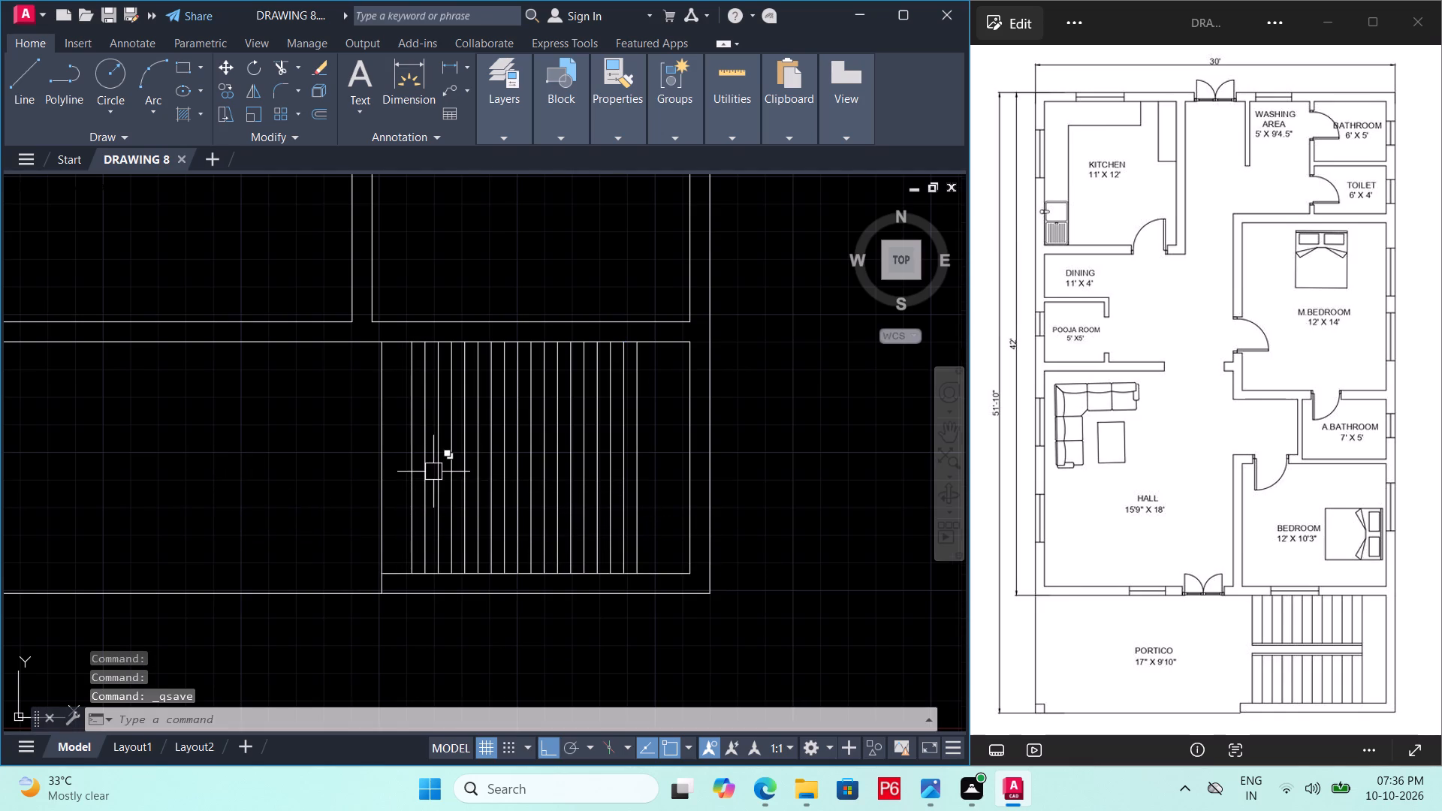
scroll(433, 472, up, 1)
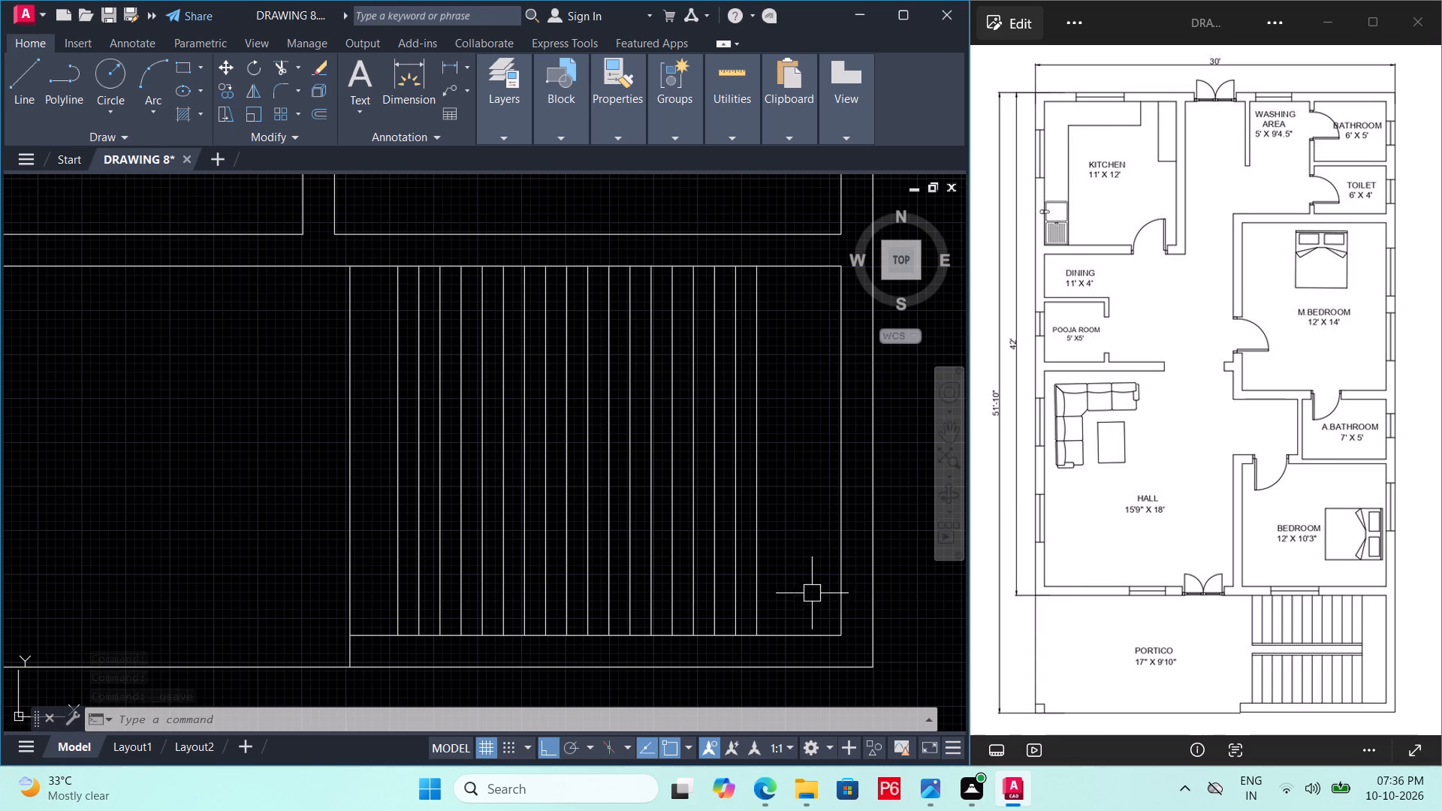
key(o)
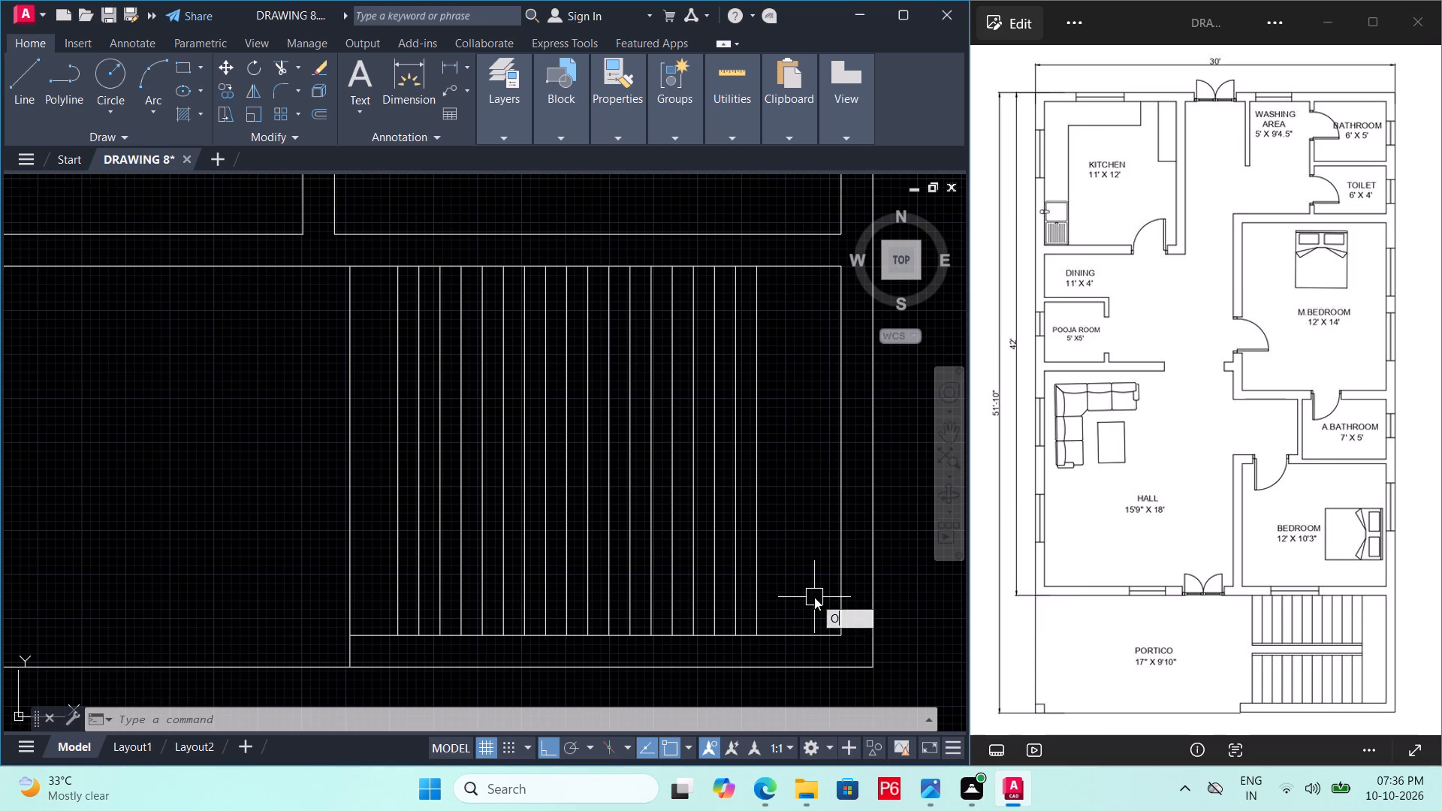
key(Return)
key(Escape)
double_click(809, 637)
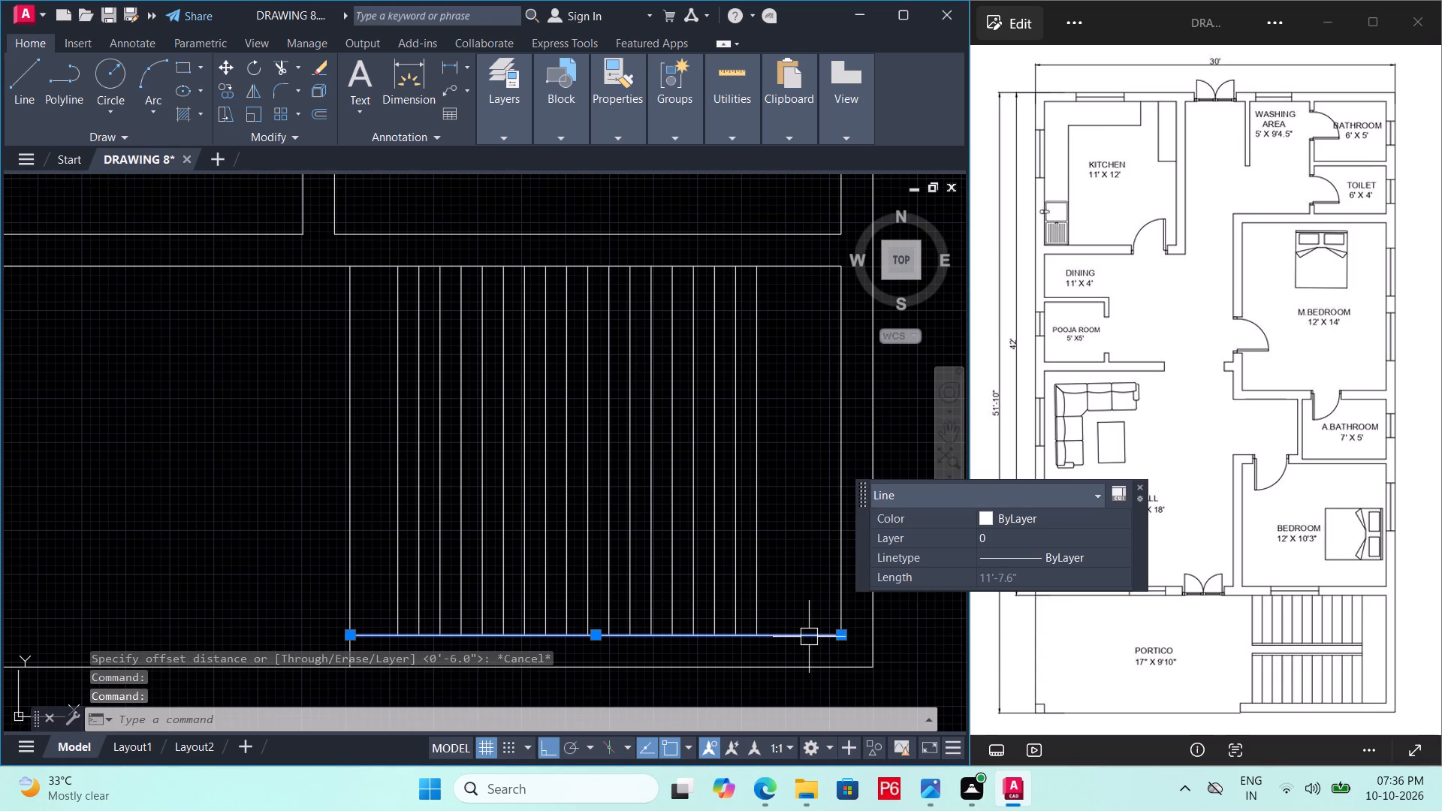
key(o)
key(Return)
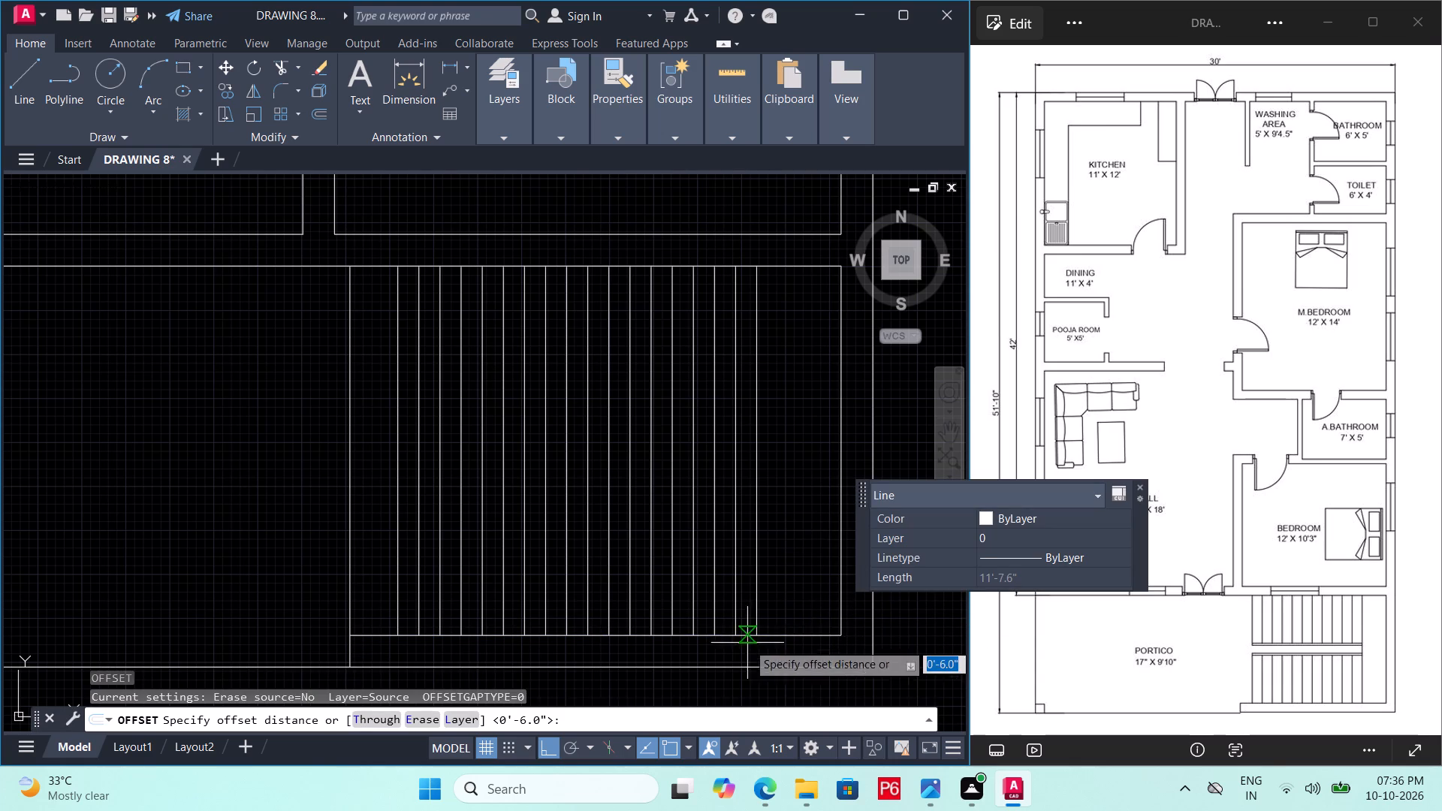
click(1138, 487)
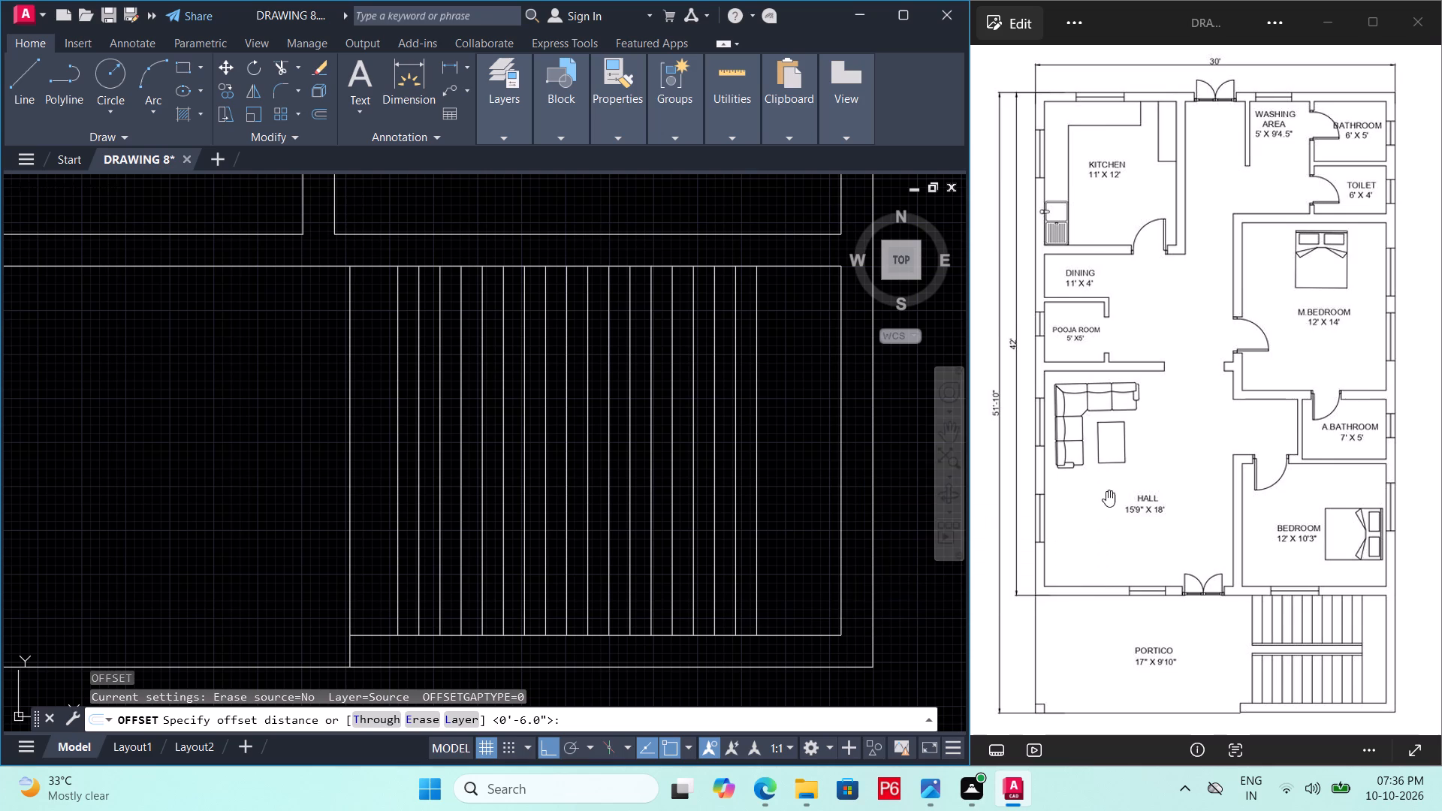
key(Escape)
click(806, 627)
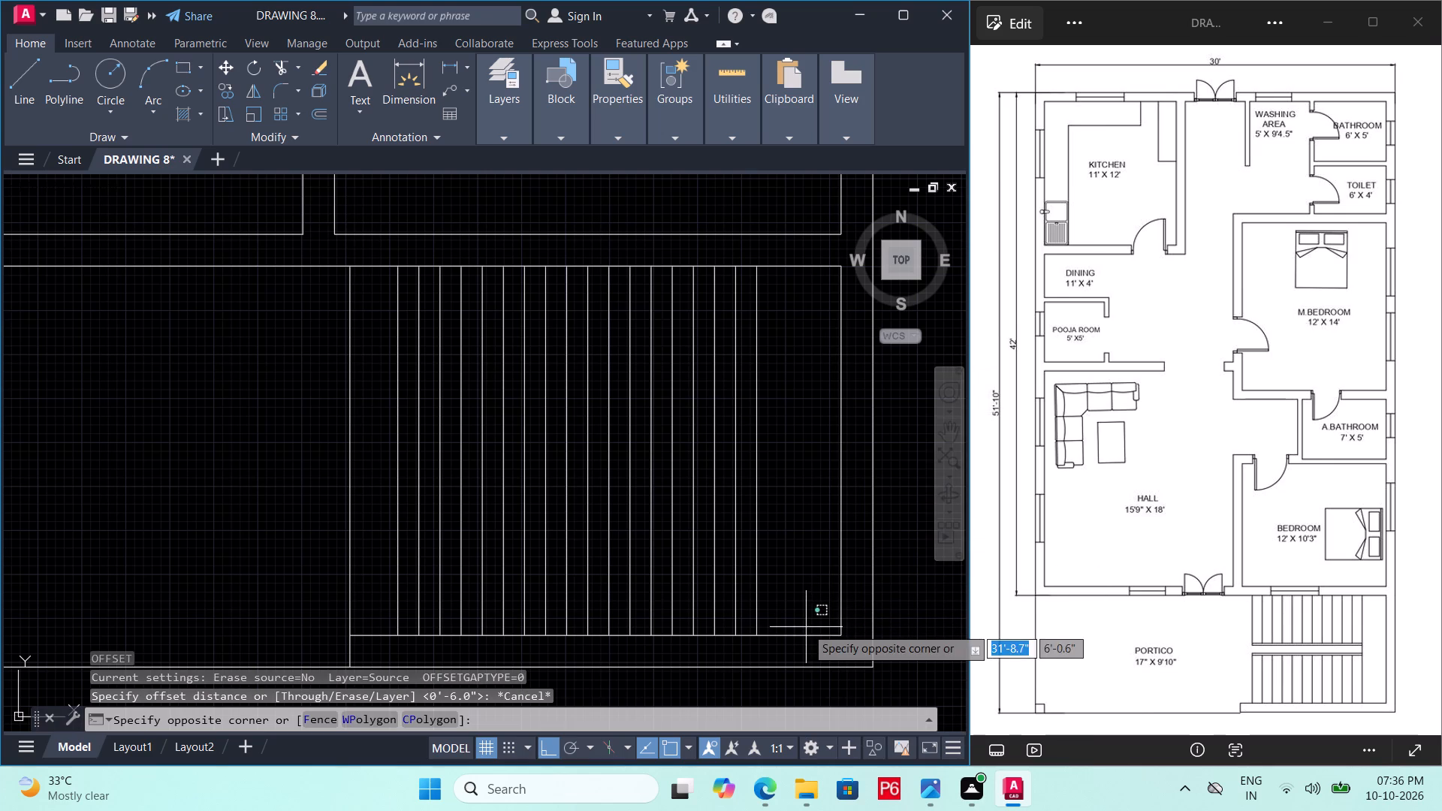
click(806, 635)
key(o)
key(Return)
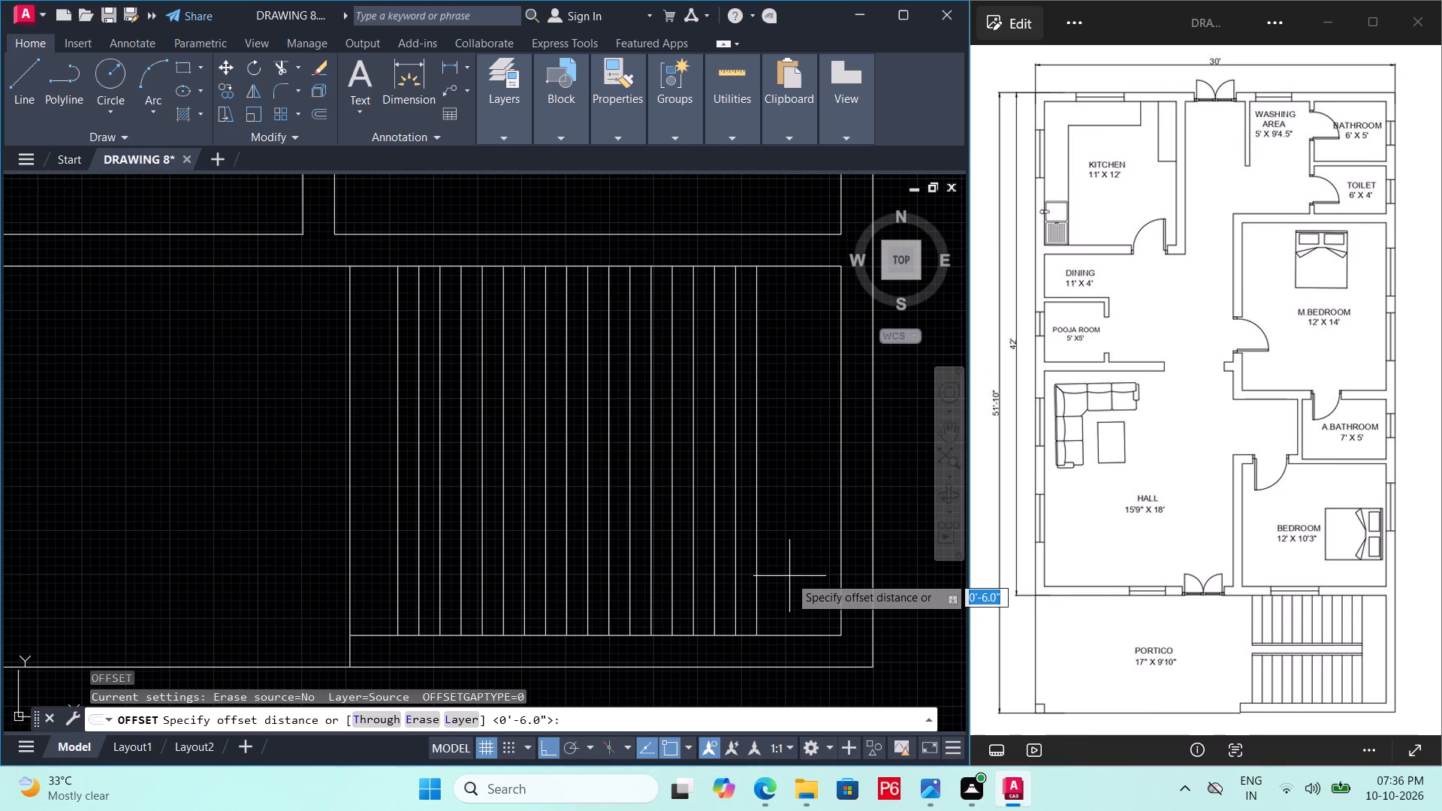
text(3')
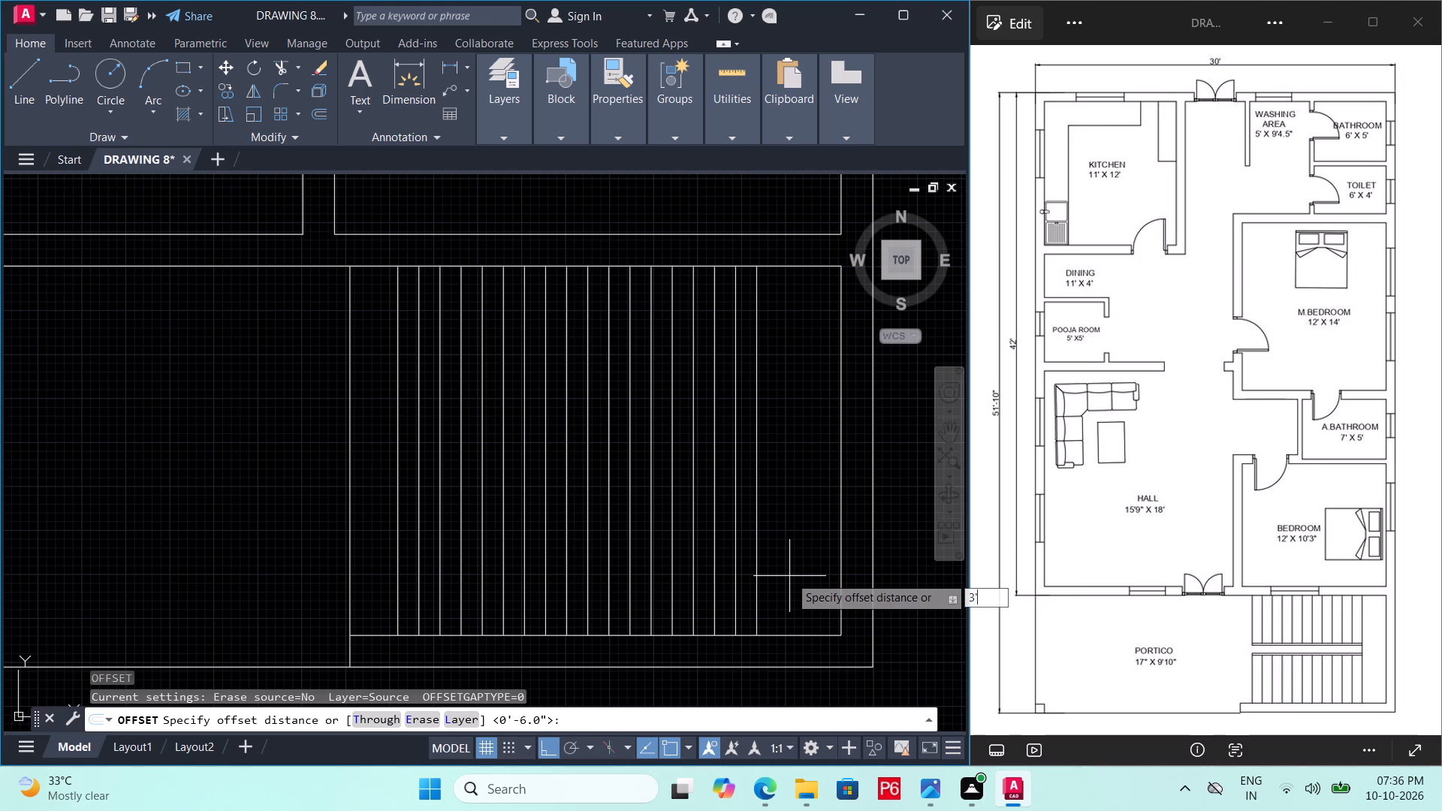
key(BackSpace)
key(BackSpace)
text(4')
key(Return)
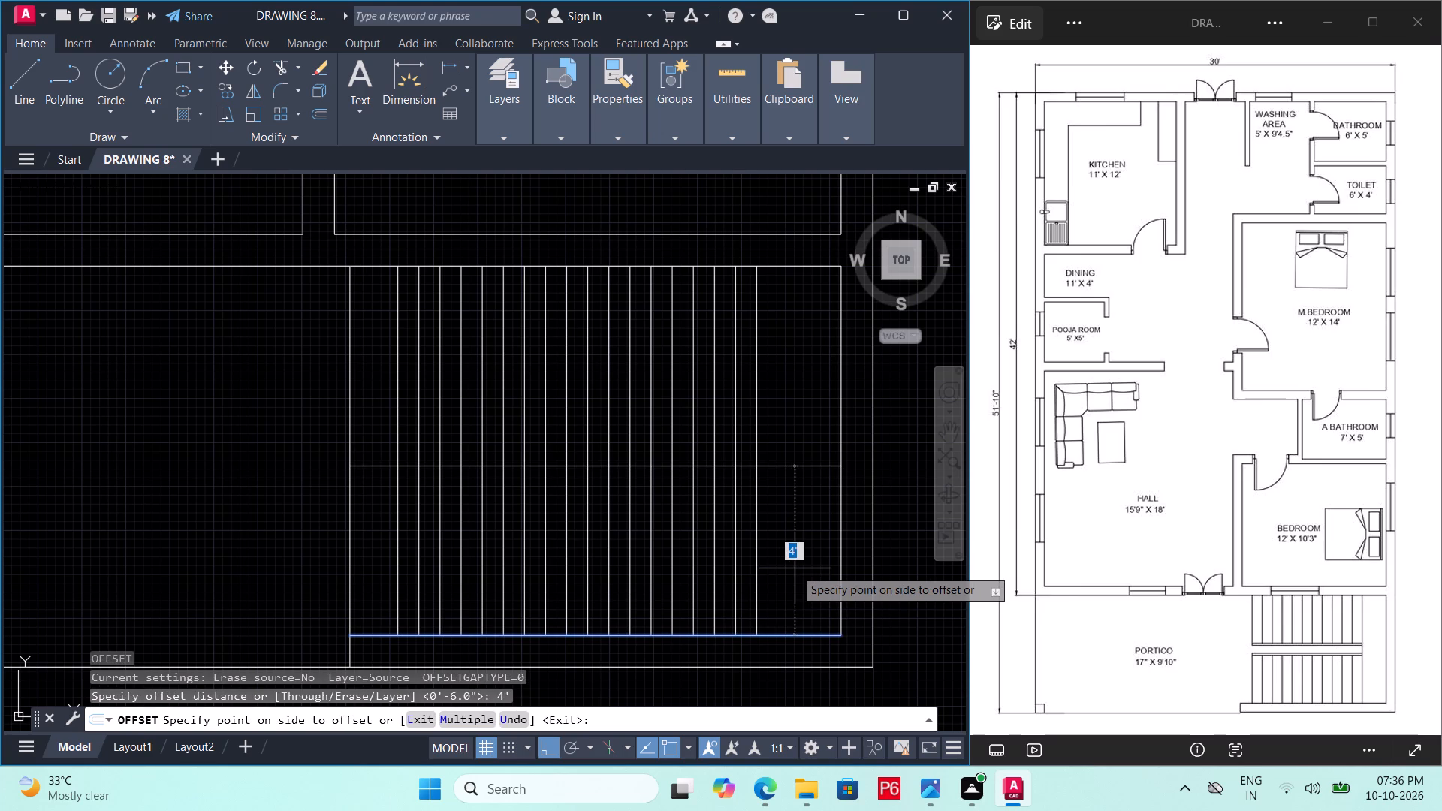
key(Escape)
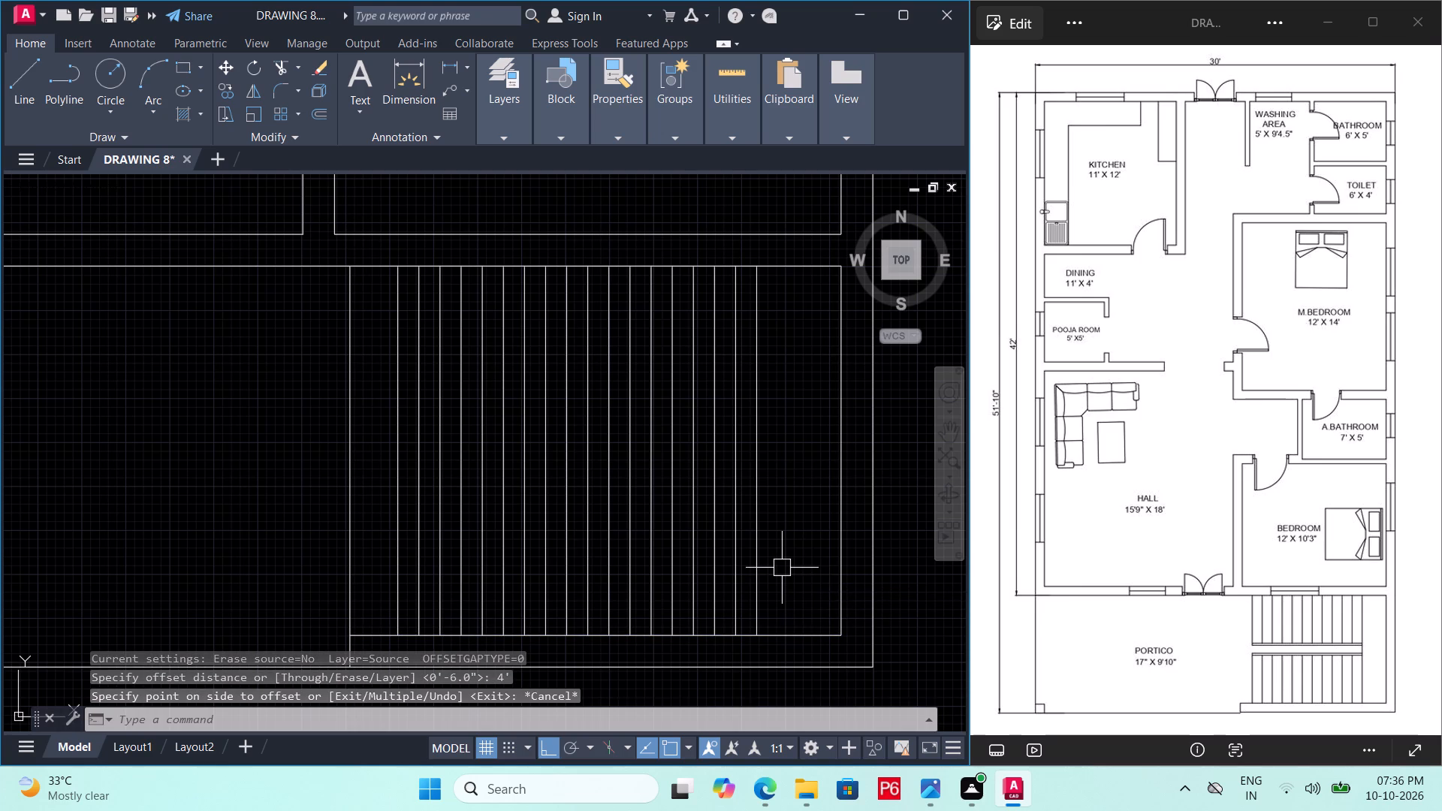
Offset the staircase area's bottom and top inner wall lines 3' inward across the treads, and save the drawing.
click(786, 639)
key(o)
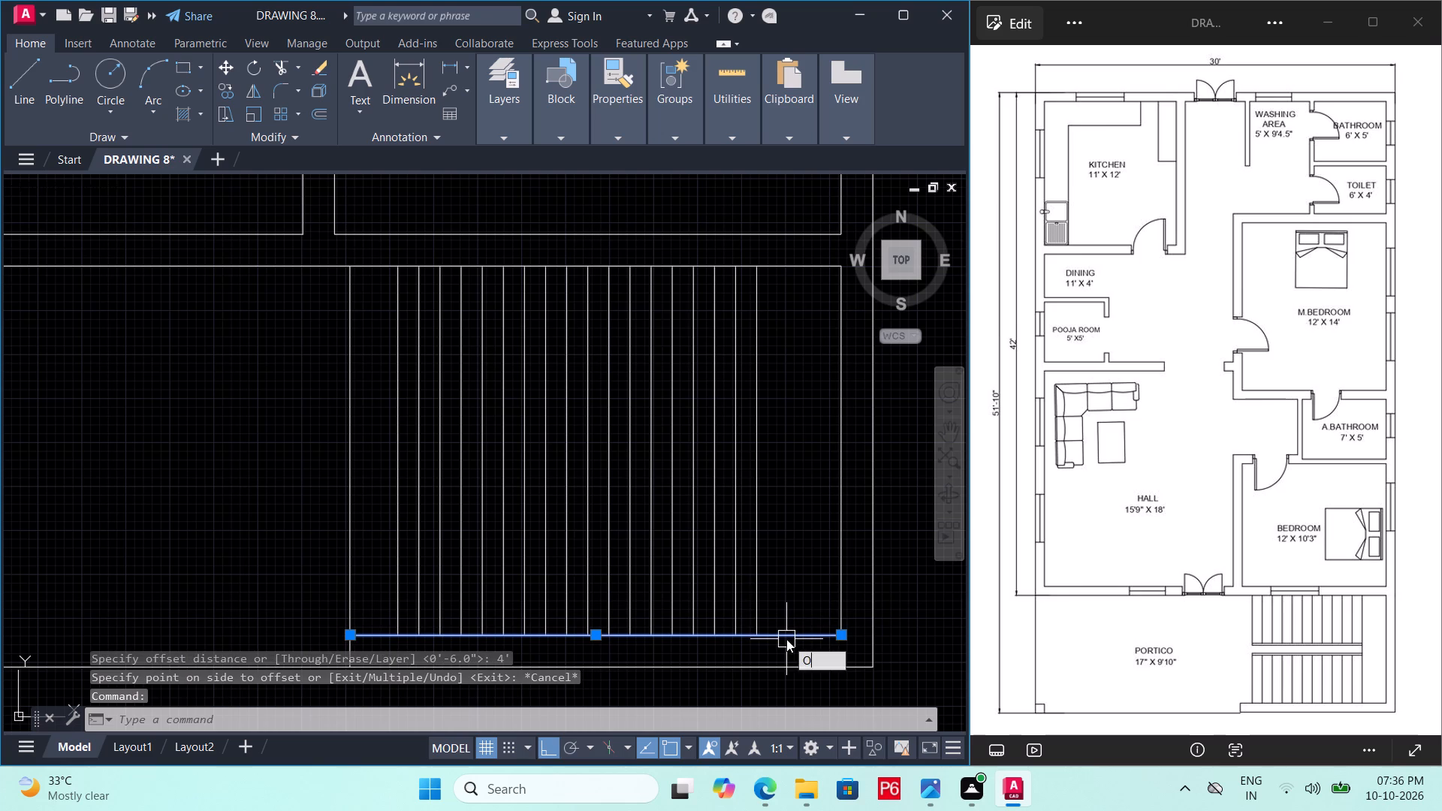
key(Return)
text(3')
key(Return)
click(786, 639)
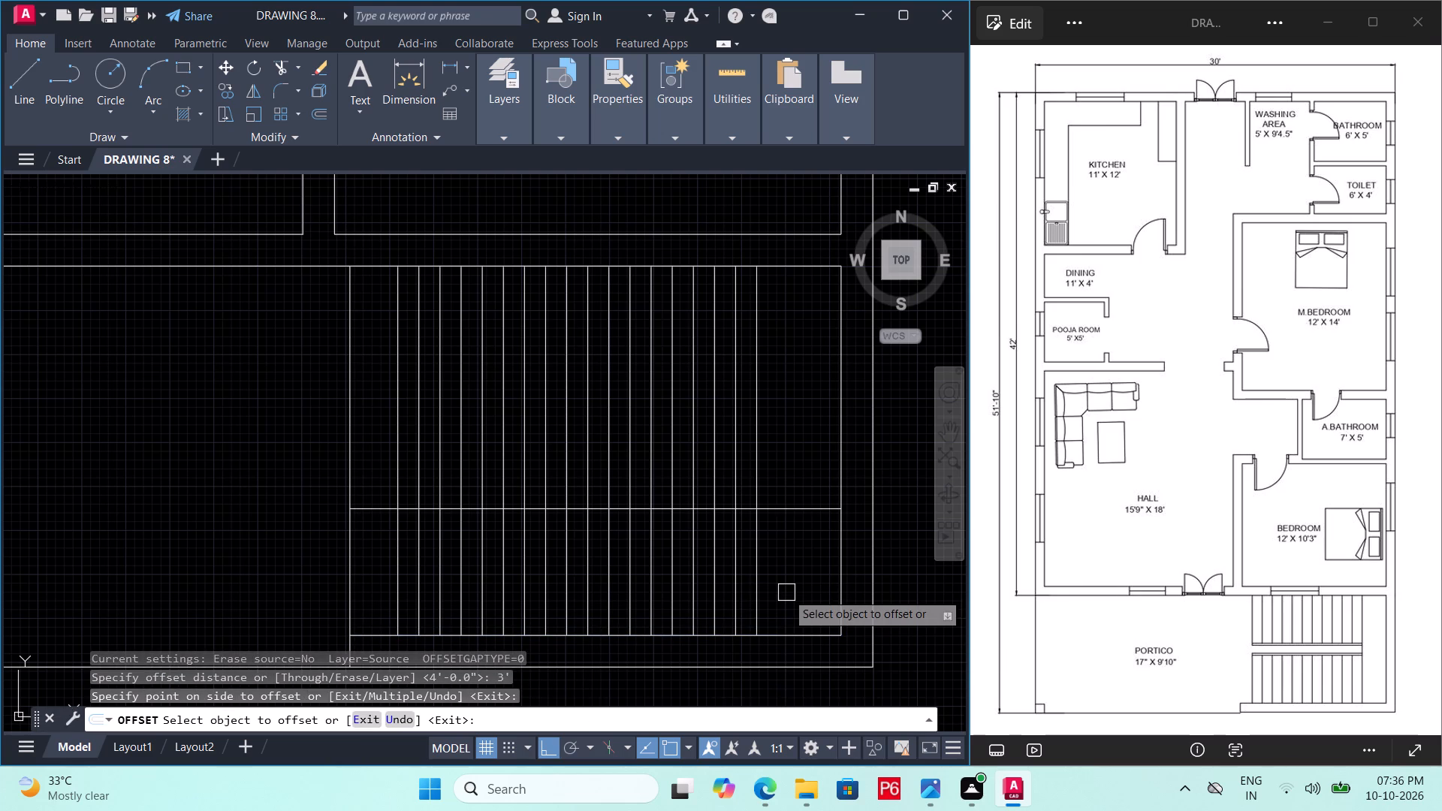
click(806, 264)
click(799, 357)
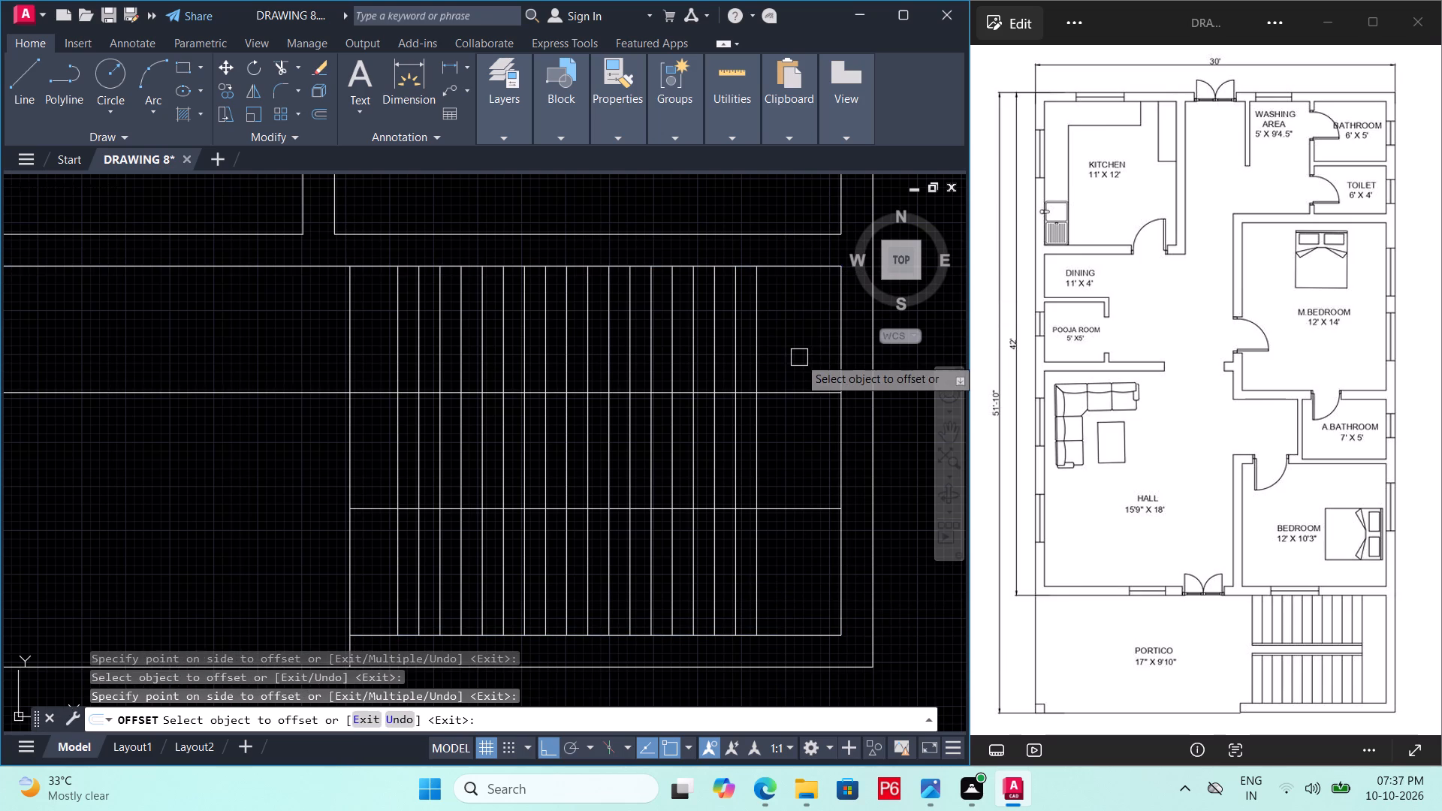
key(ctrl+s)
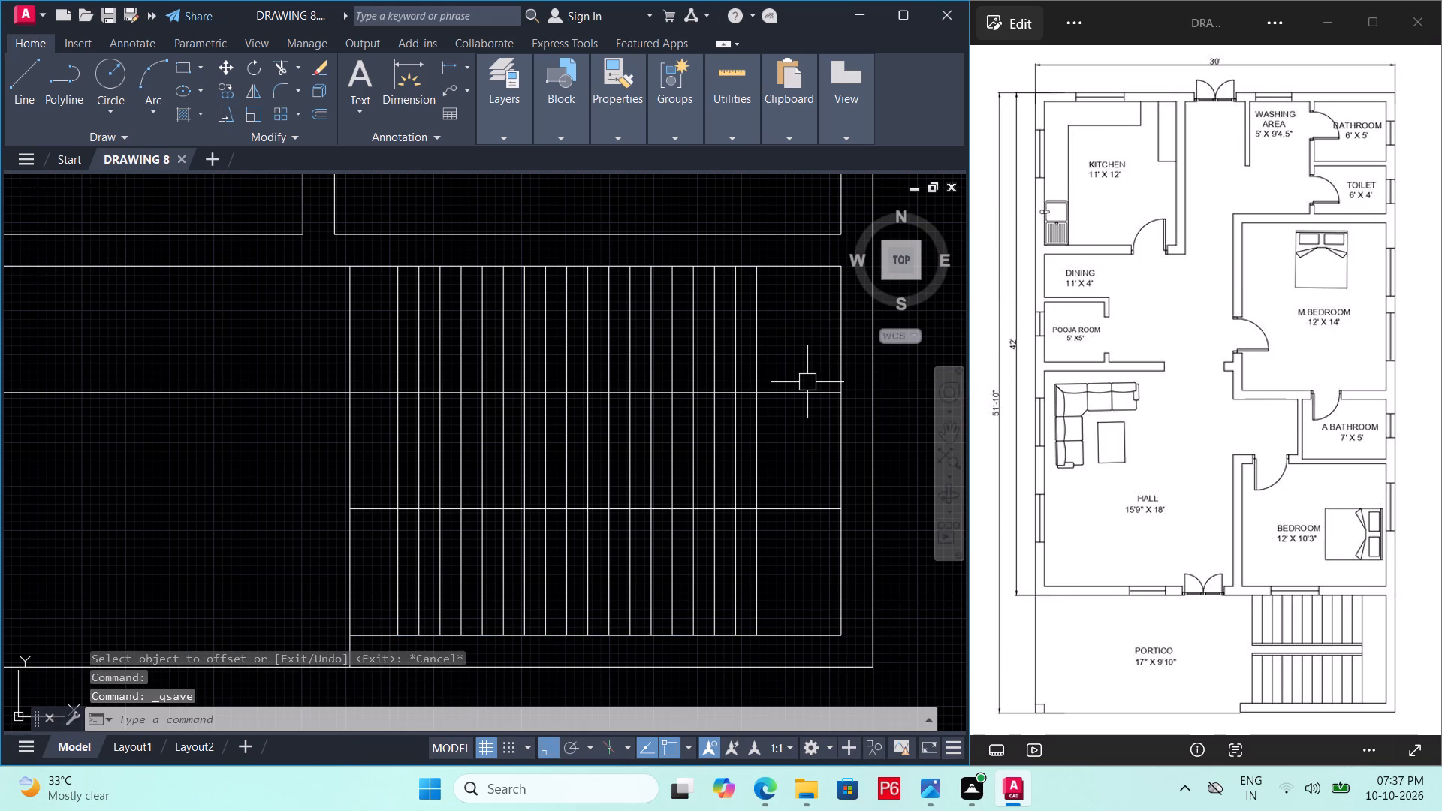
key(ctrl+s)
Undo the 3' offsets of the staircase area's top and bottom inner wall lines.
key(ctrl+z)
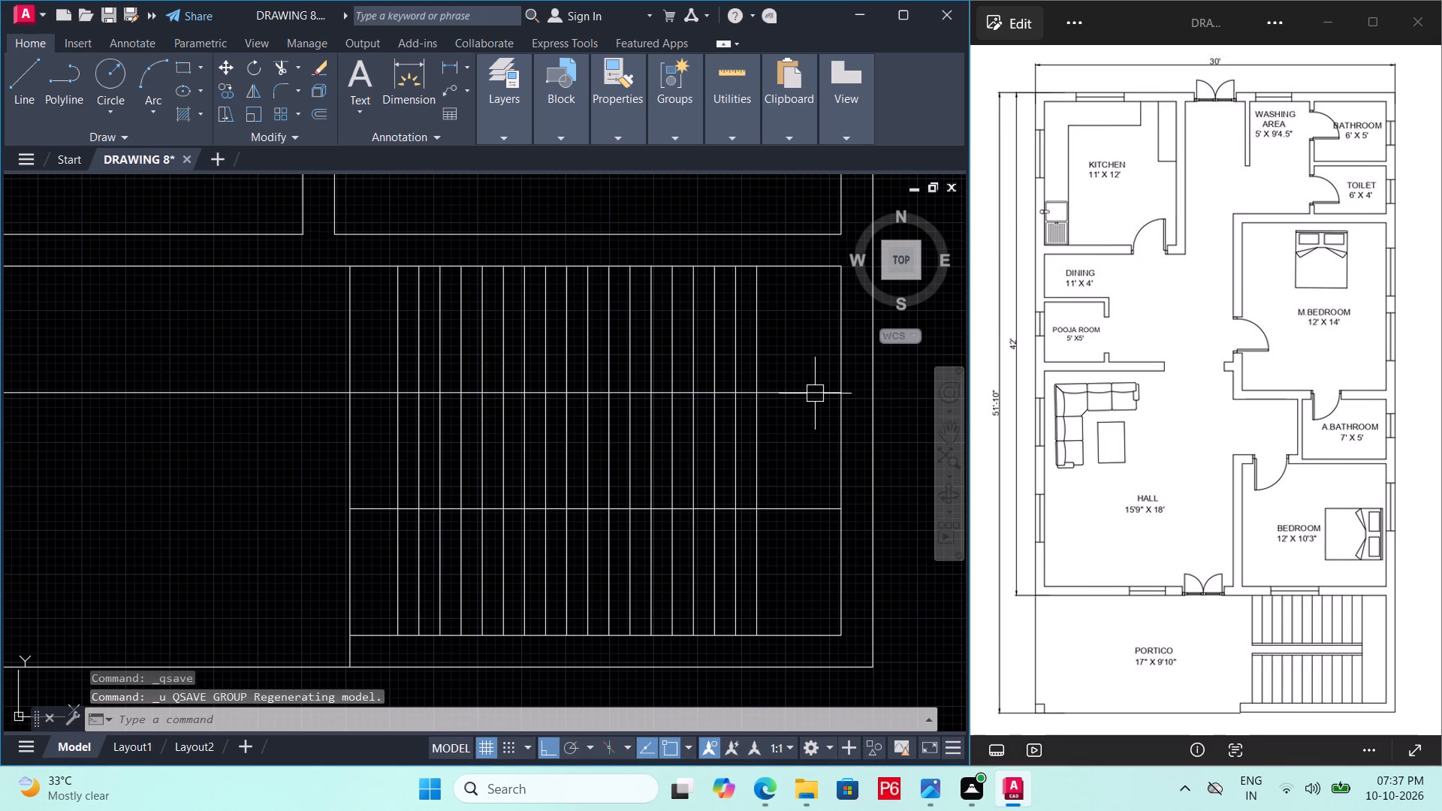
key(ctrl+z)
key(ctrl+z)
Offset the staircase area's bottom inner wall line 3' upward and its top inner wall line 3' downward.
key(o)
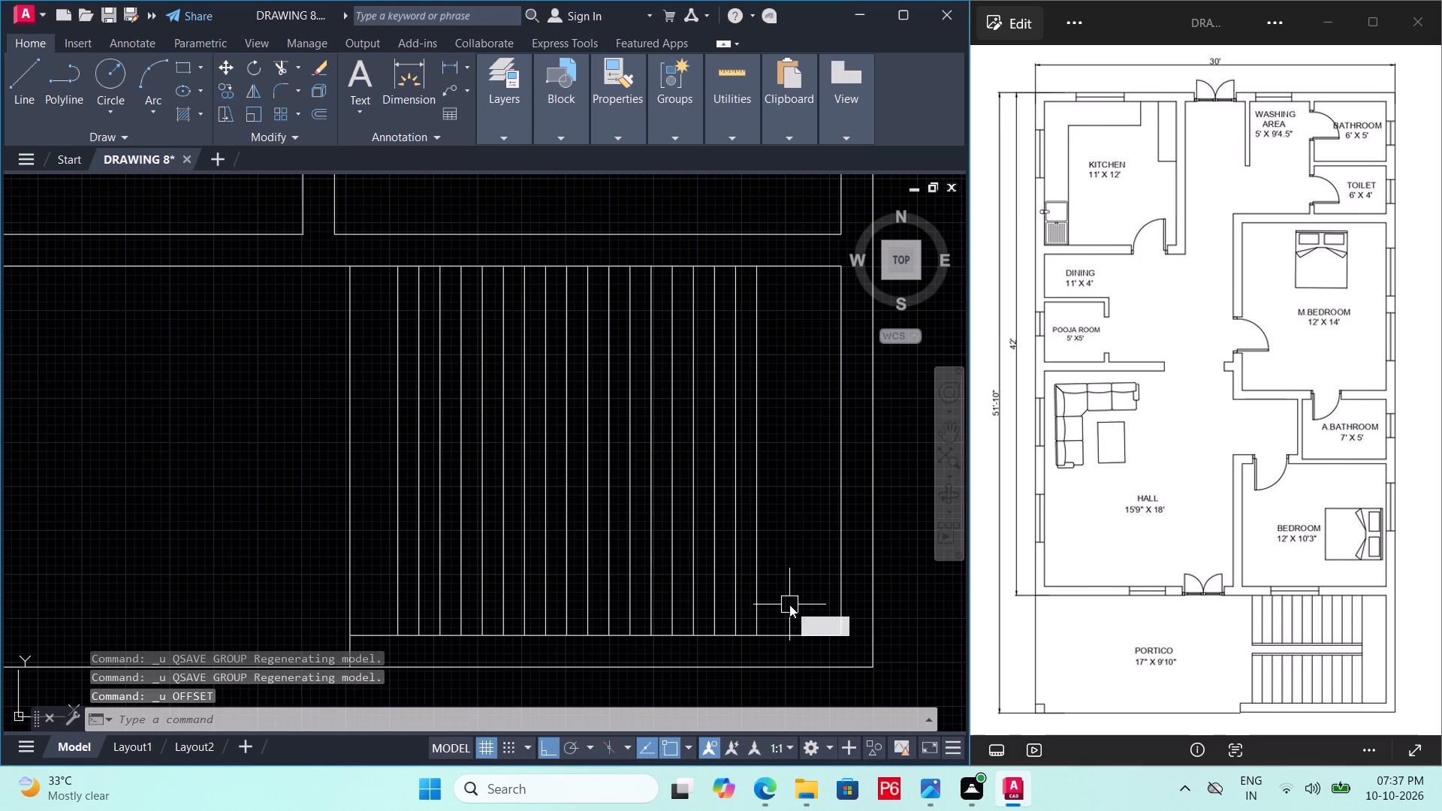
key(Return)
text(3')
key(Return)
click(790, 632)
double_click(785, 551)
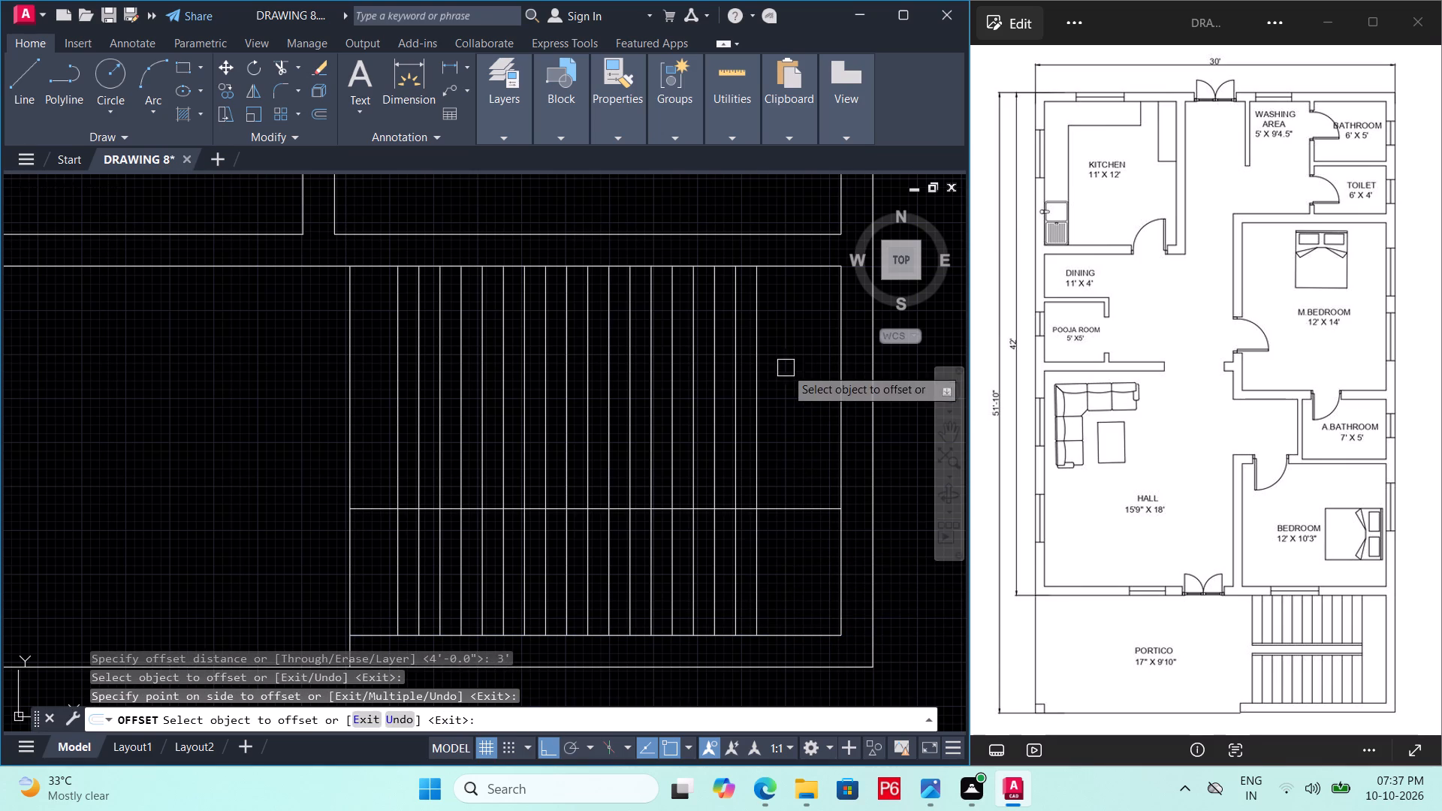
click(804, 270)
click(776, 370)
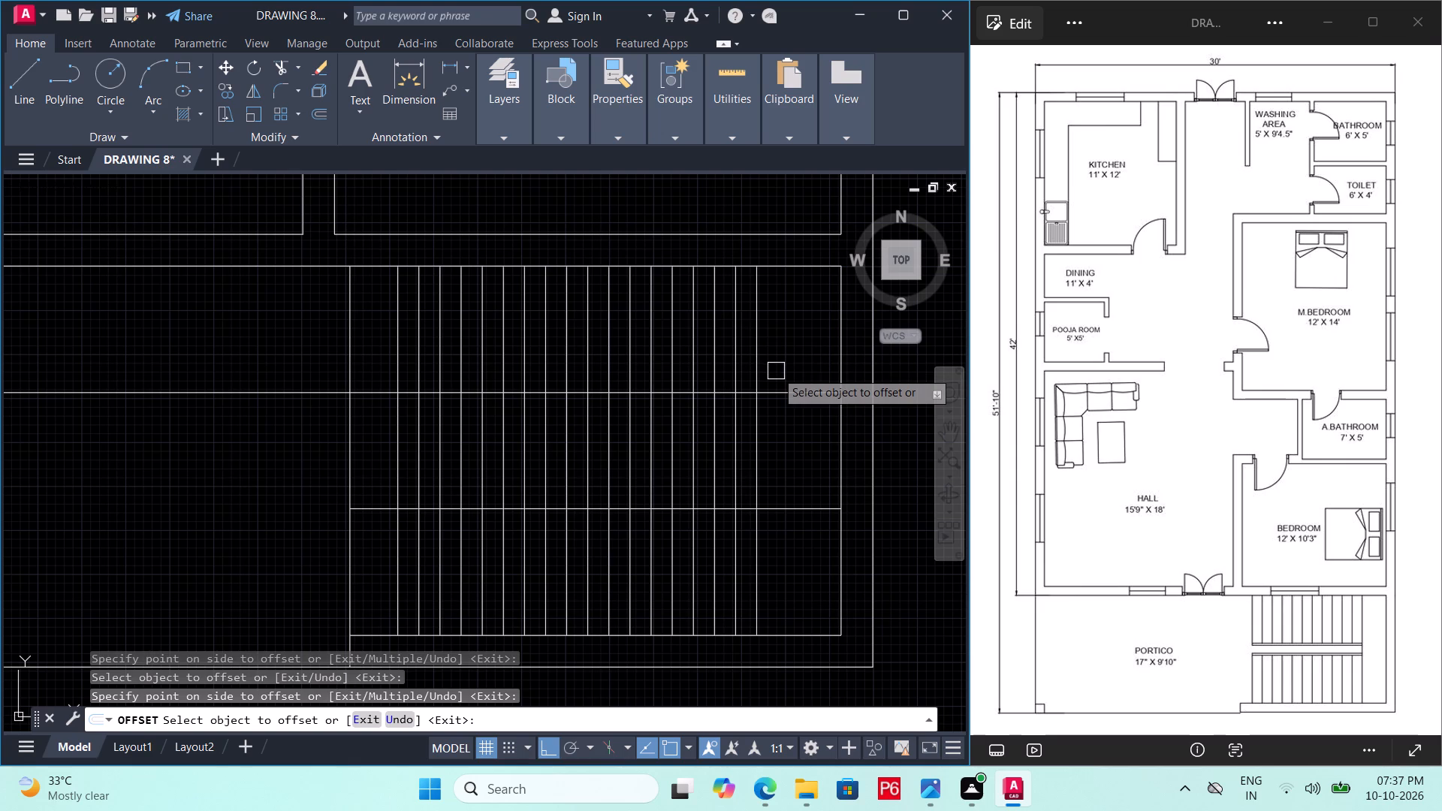
key(Escape)
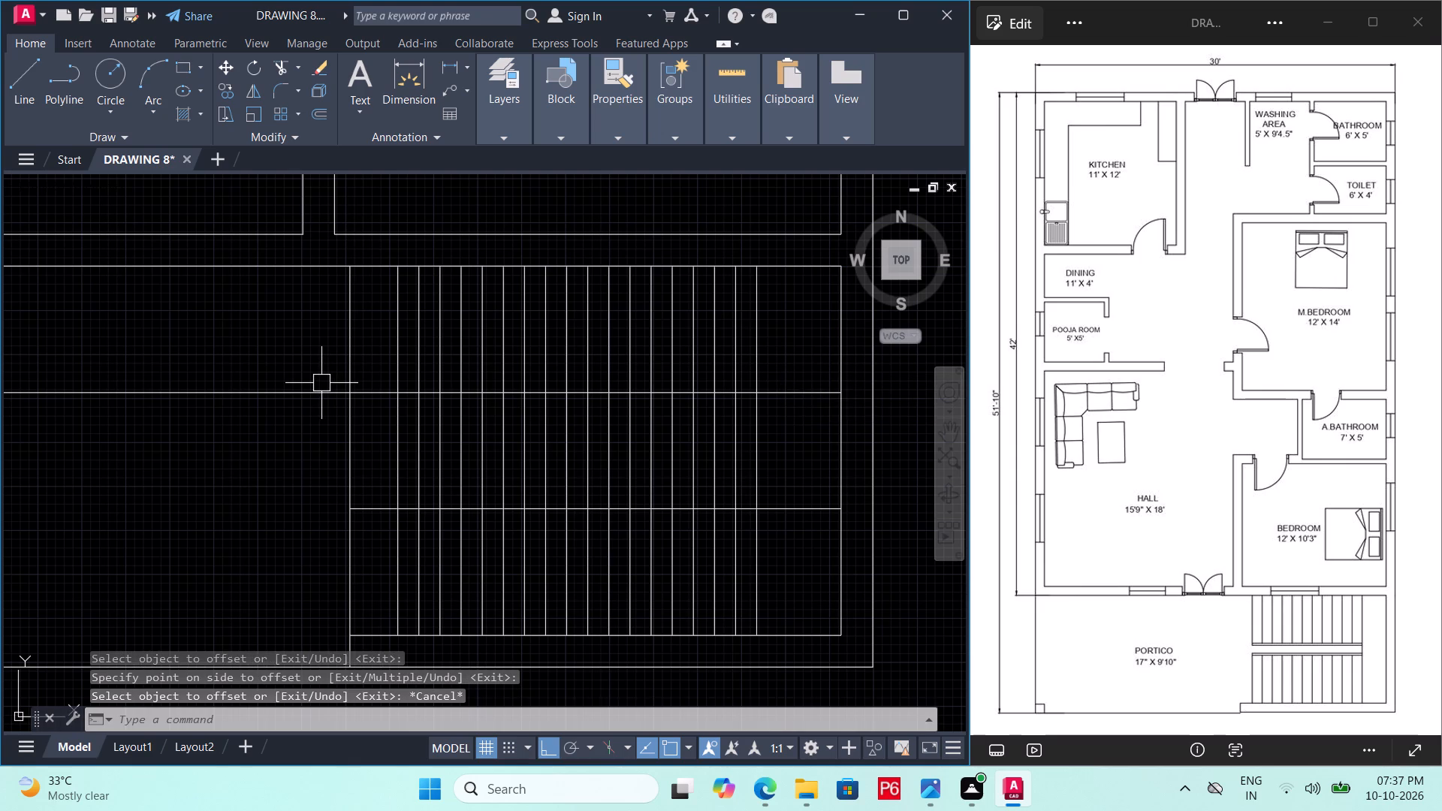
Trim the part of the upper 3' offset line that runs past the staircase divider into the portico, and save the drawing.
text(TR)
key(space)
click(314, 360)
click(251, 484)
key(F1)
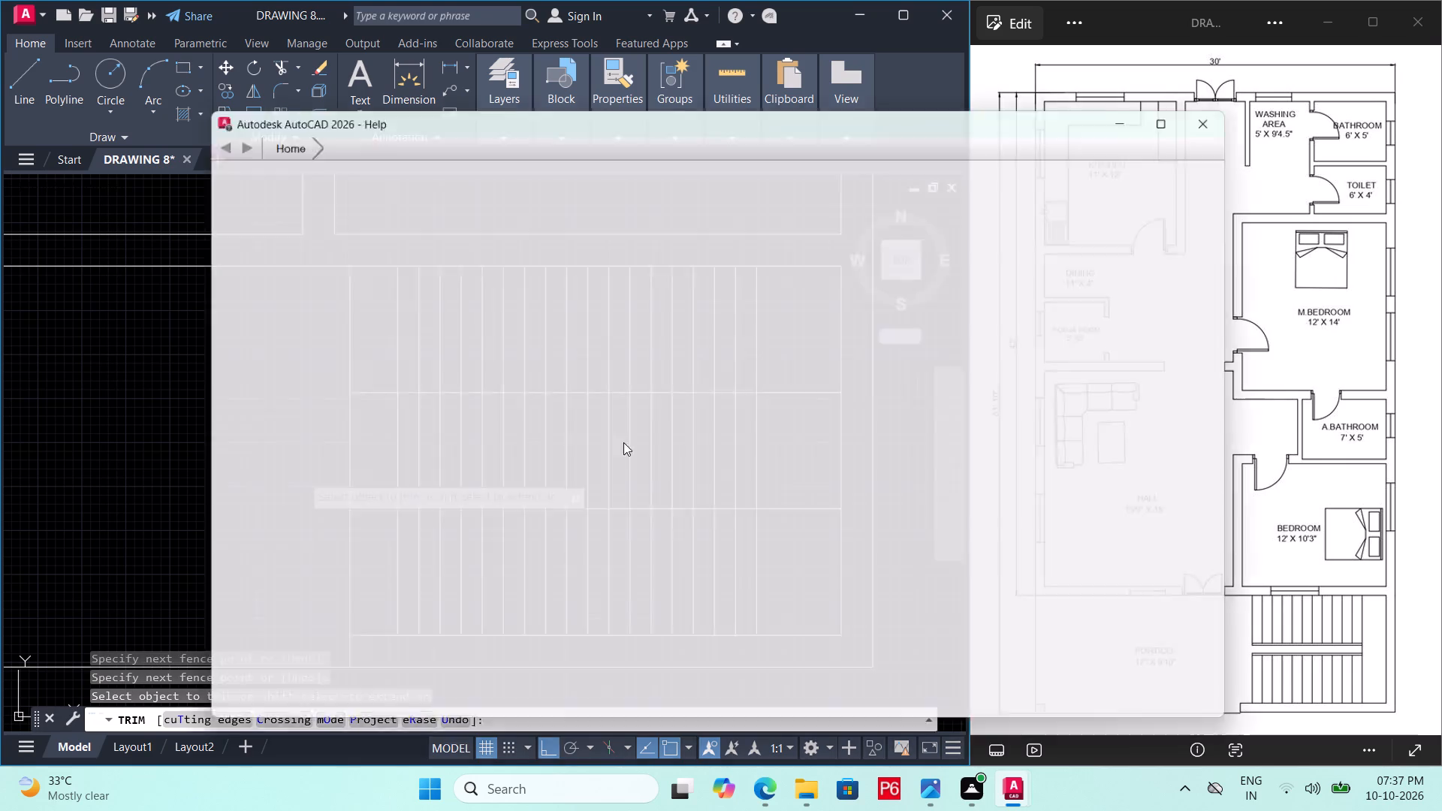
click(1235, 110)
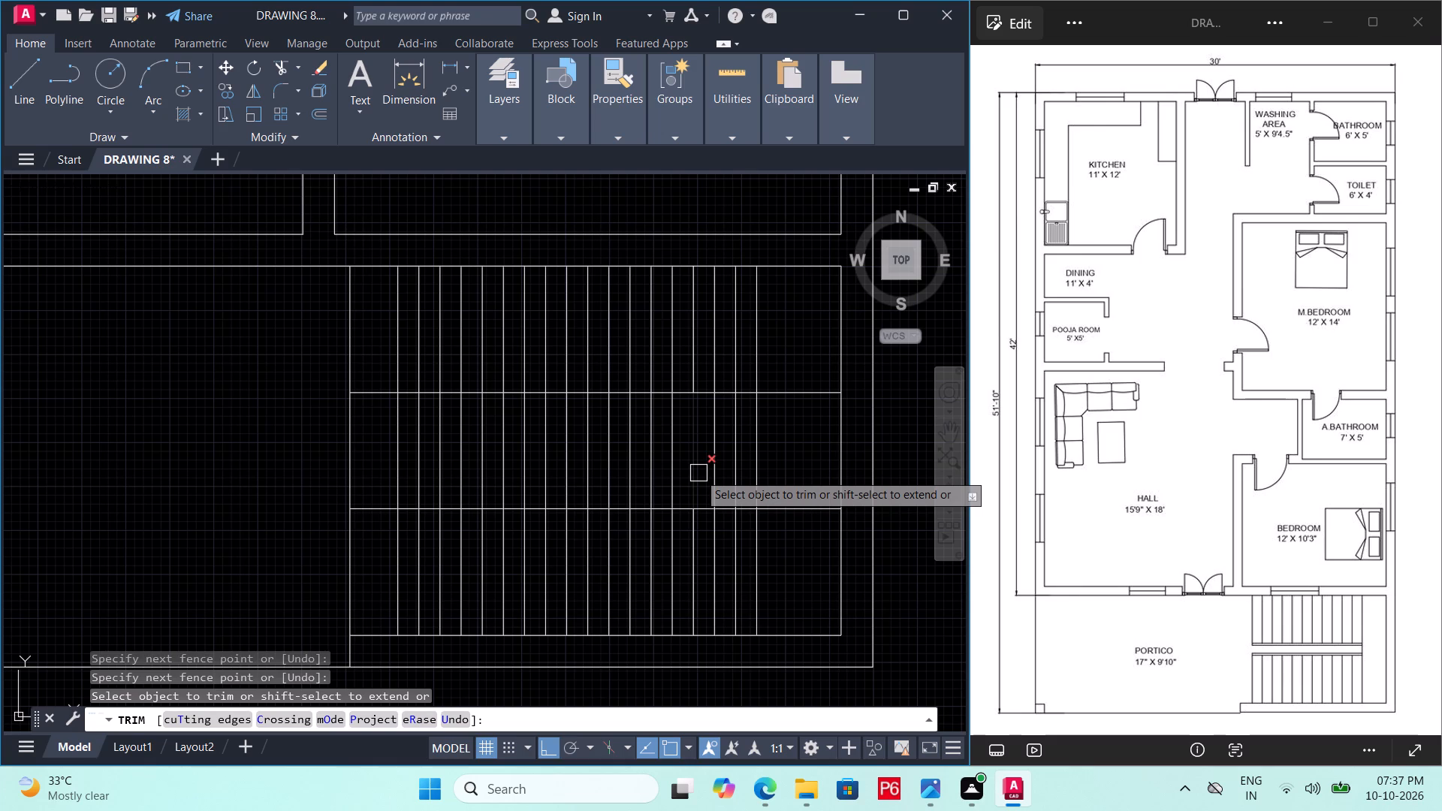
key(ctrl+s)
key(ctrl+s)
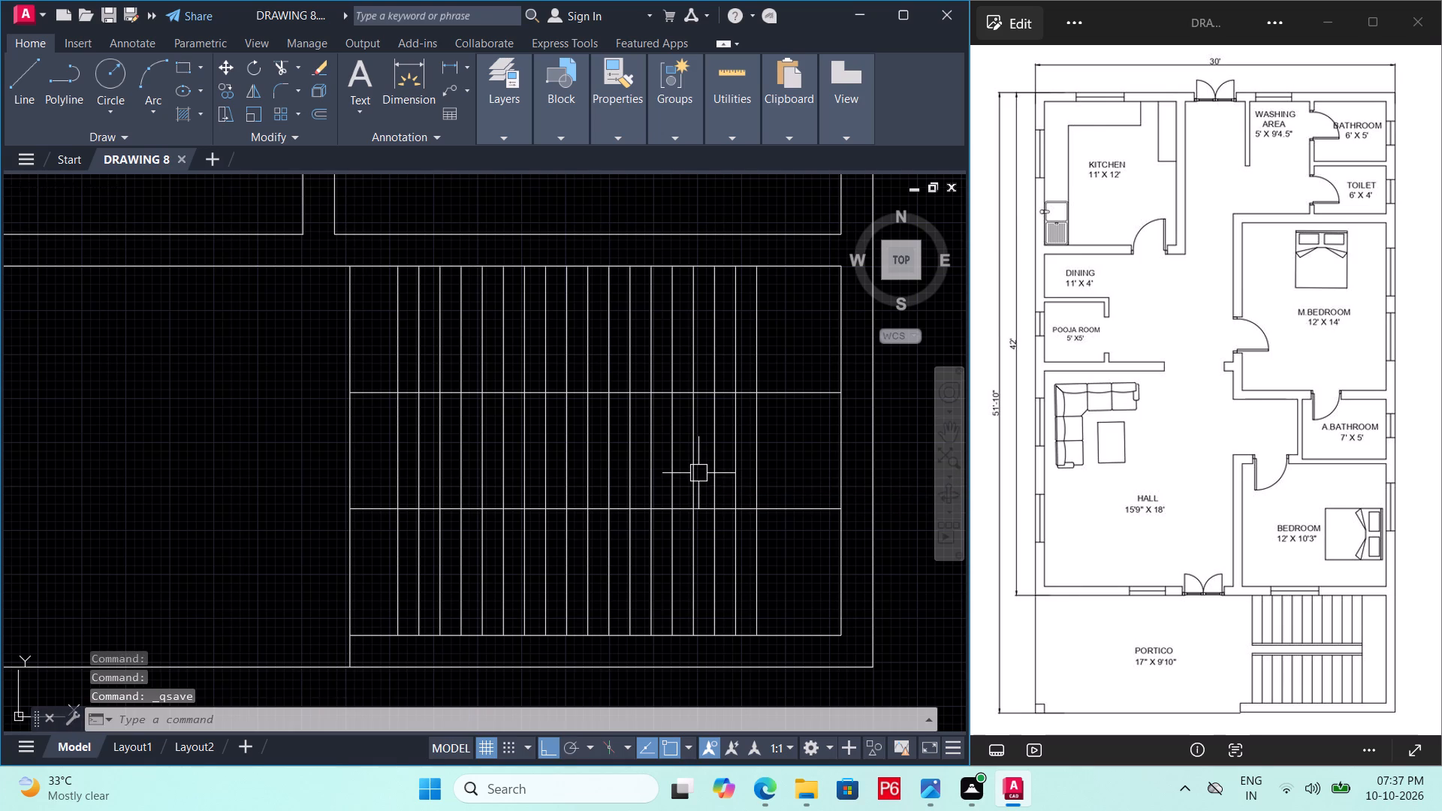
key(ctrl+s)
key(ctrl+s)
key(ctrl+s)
Trim both horizontal offset lines back to the first tread line, removing their ends near the staircase's right inner wall.
key(t)
text(R)
key(space)
key(space)
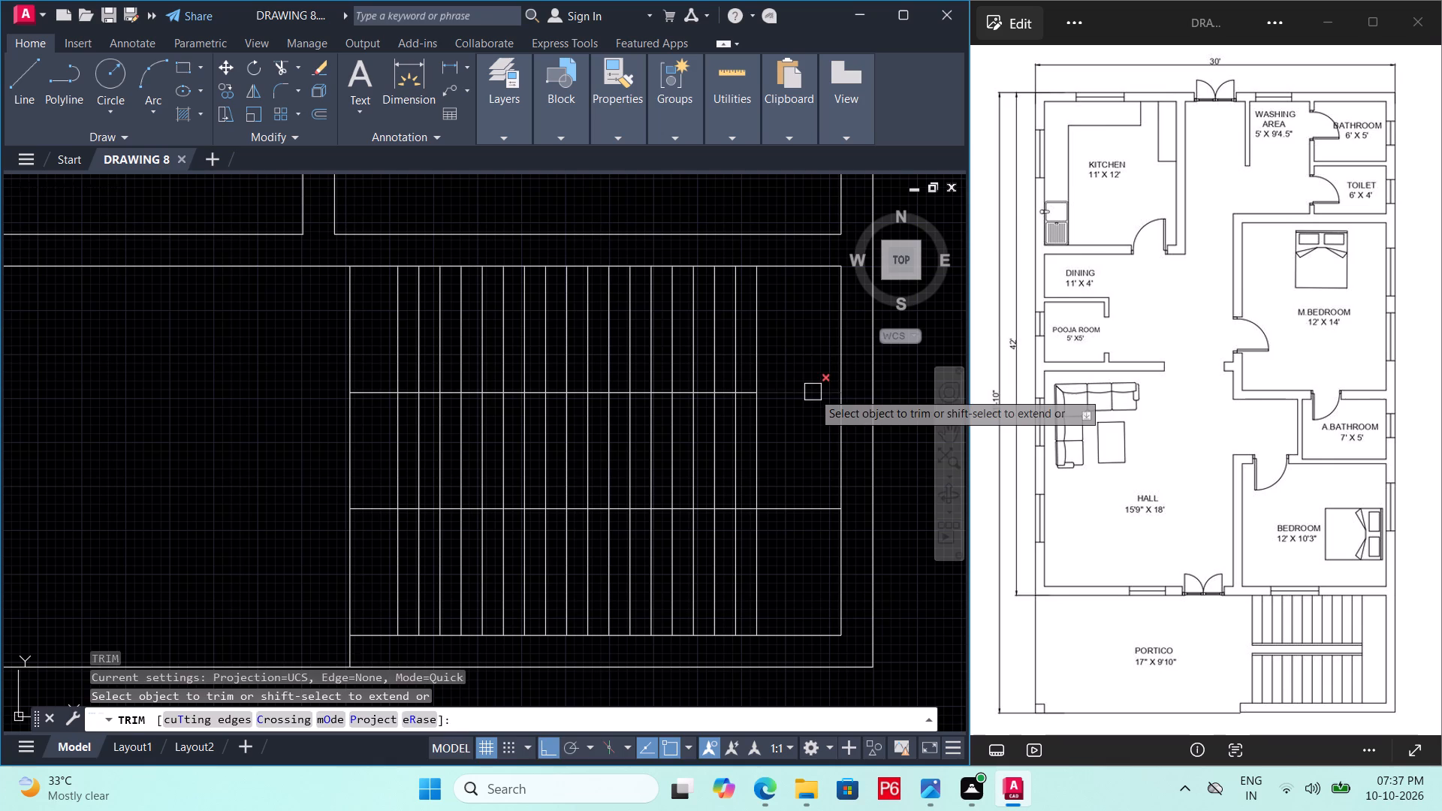
click(817, 380)
click(809, 555)
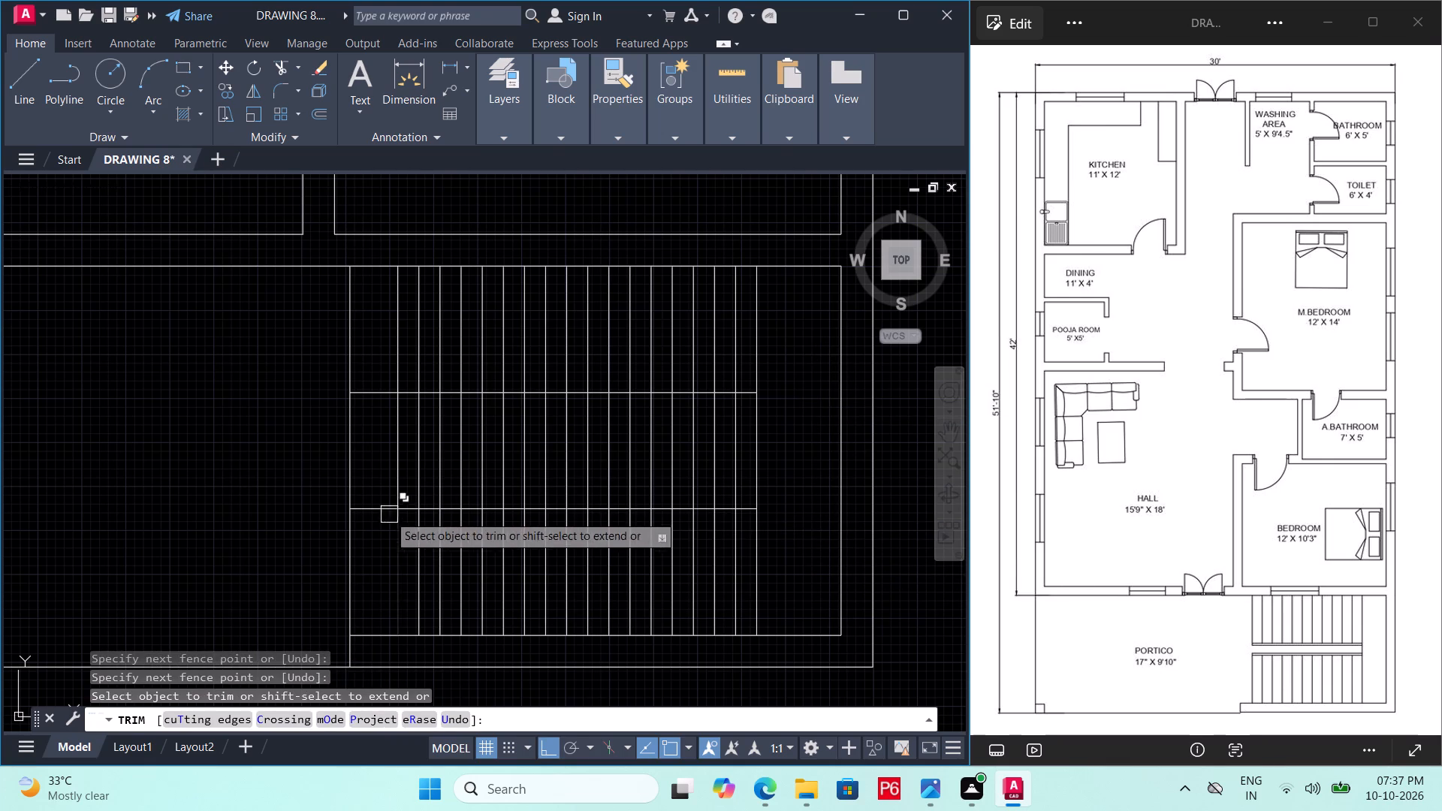
key(Escape)
Offset the lower horizontal line across the treads 1' upward to form the gap between the stair flights.
click(371, 508)
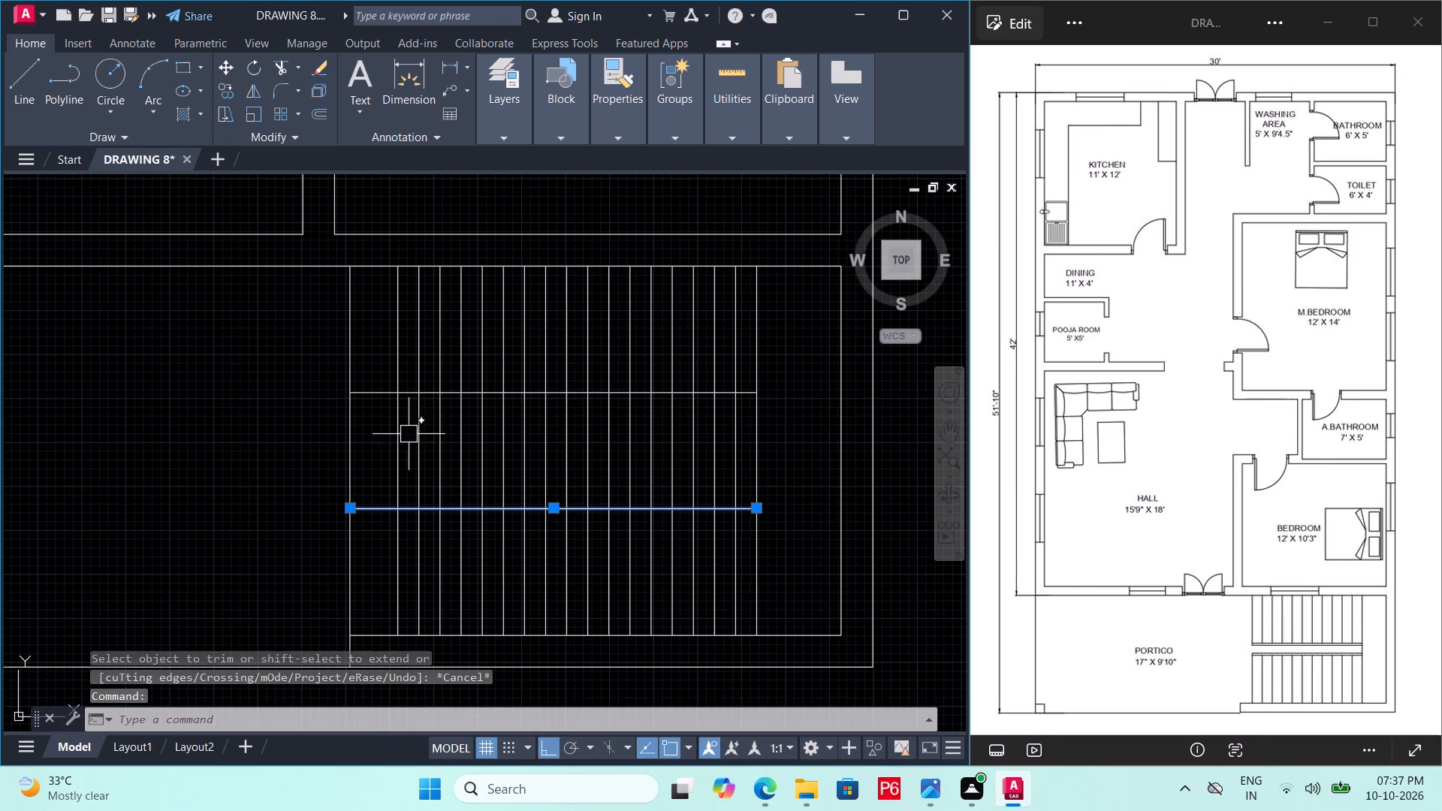
key(o)
key(Return)
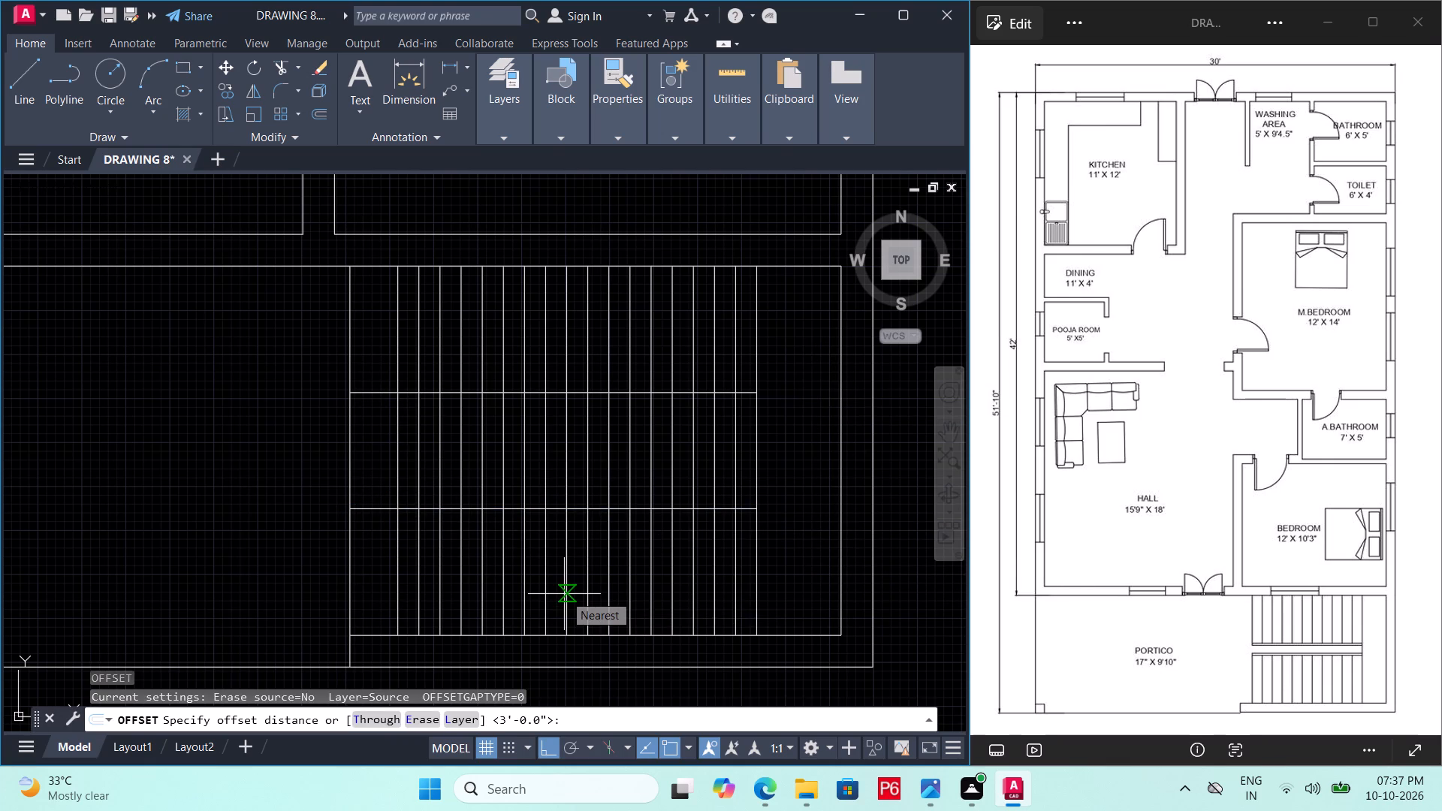
text(1')
key(Return)
click(536, 450)
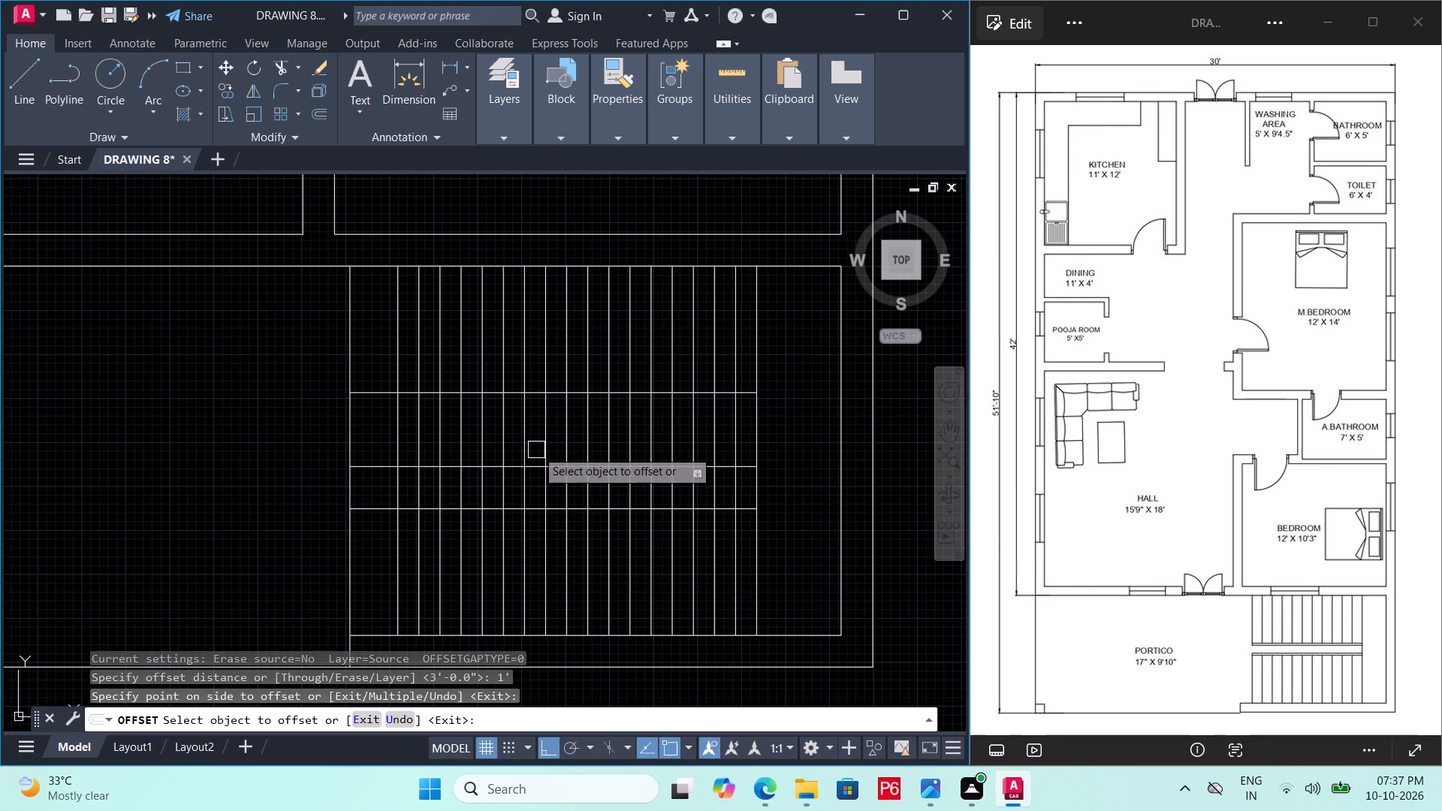
key(space)
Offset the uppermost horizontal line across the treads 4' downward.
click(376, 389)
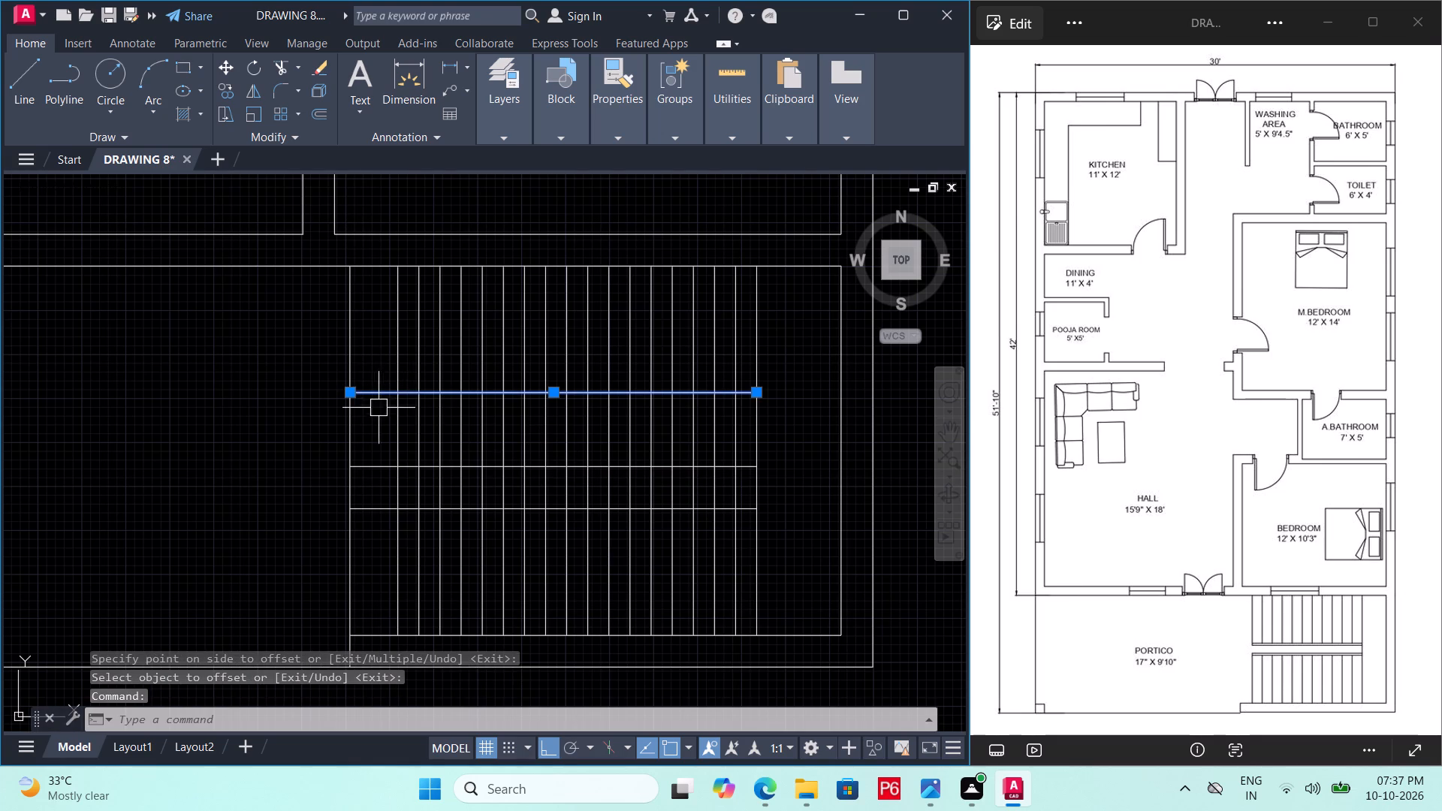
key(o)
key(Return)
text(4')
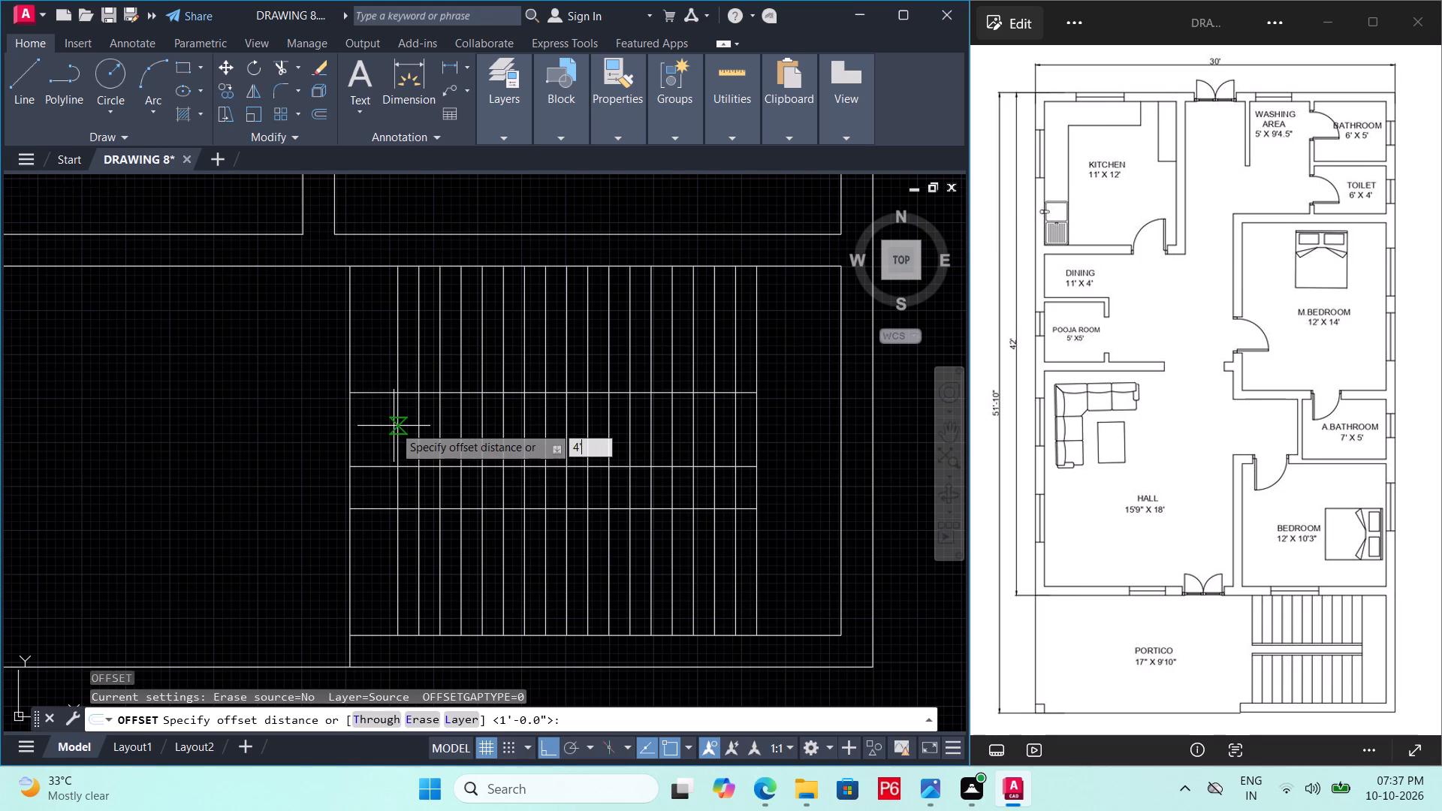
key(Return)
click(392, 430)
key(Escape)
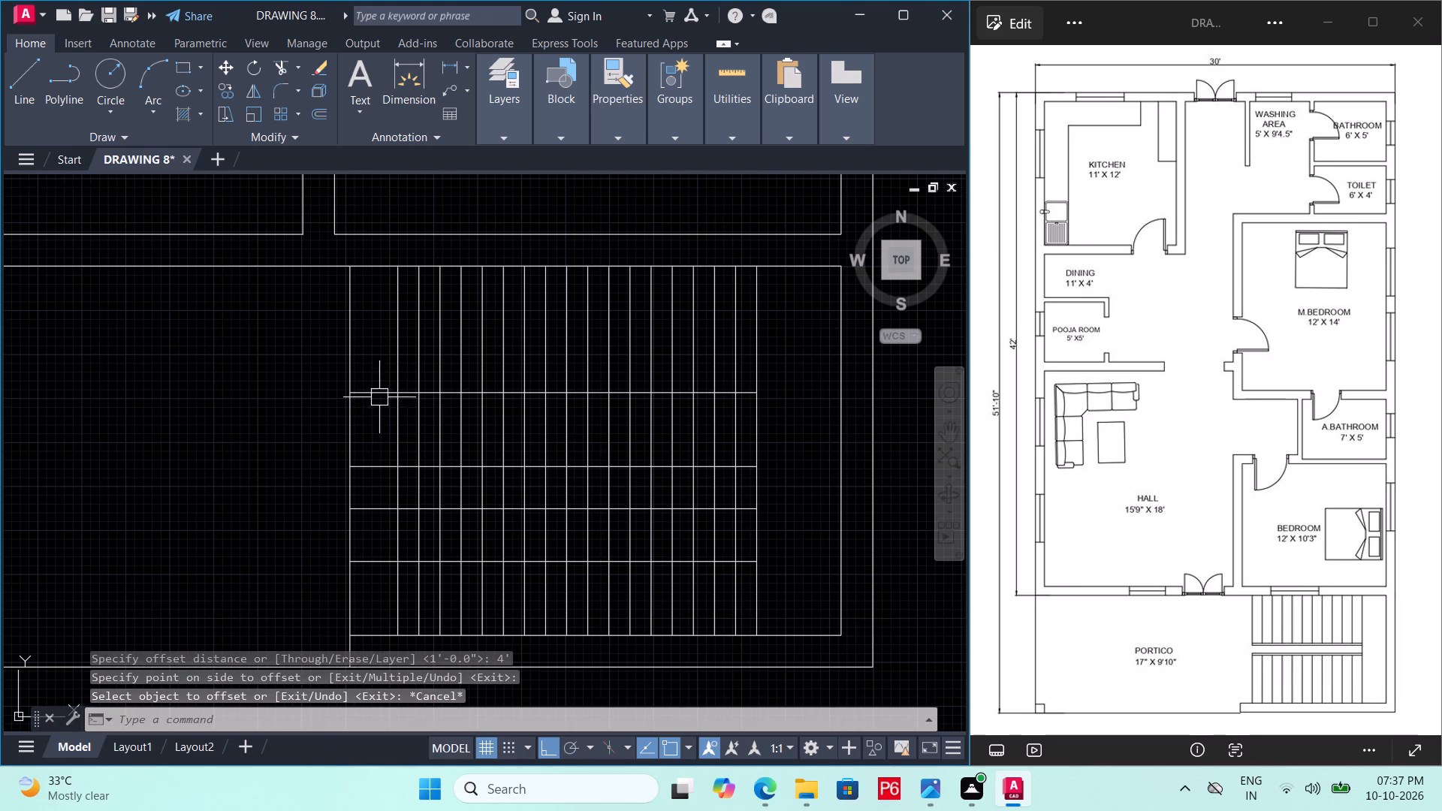
Delete the uppermost and lowest horizontal lines across the treads, keeping the pair 1' apart, and save the drawing.
click(380, 396)
click(369, 562)
key(Delete)
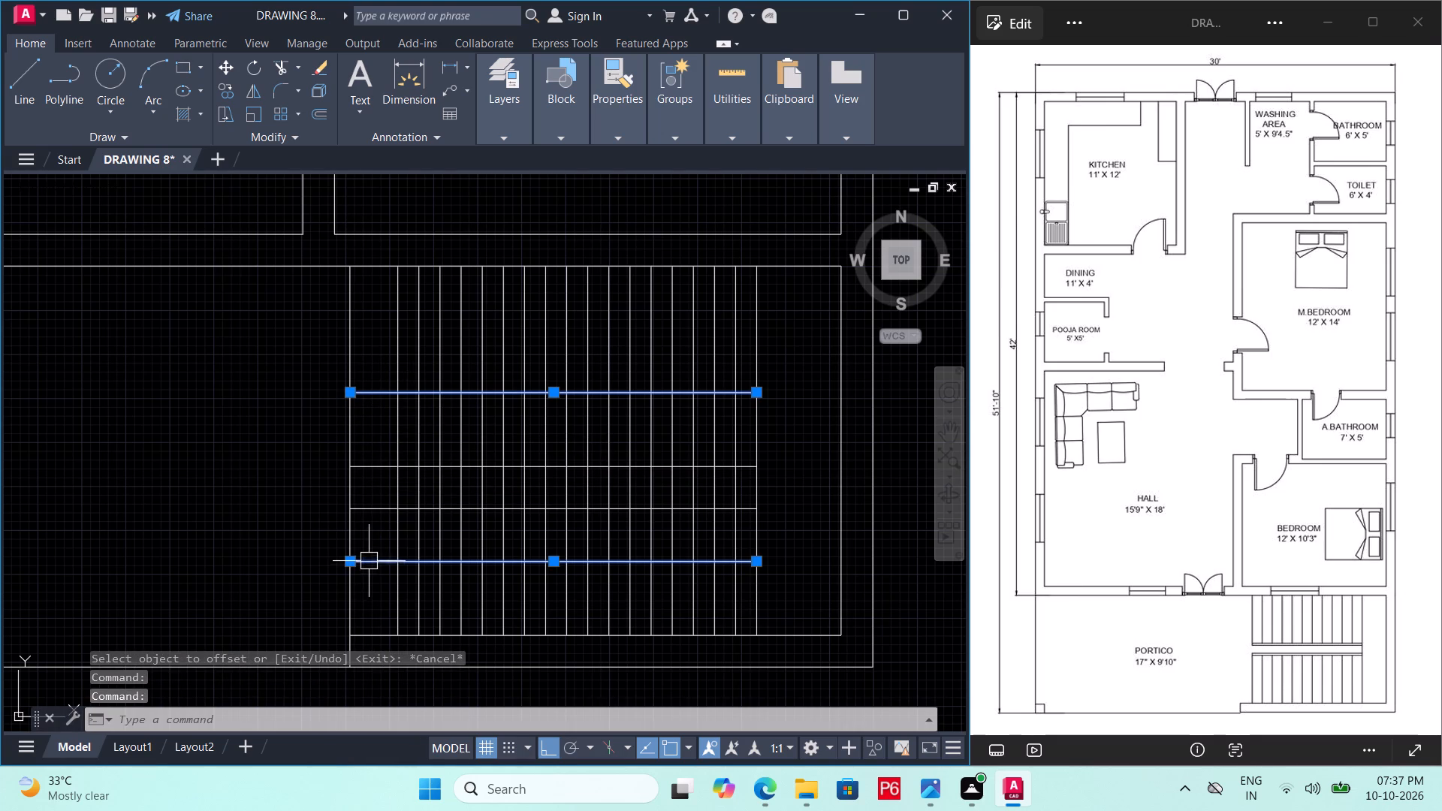
key(ctrl+s)
key(ctrl+s)
key(ctrl+s)
key(ctrl+s)
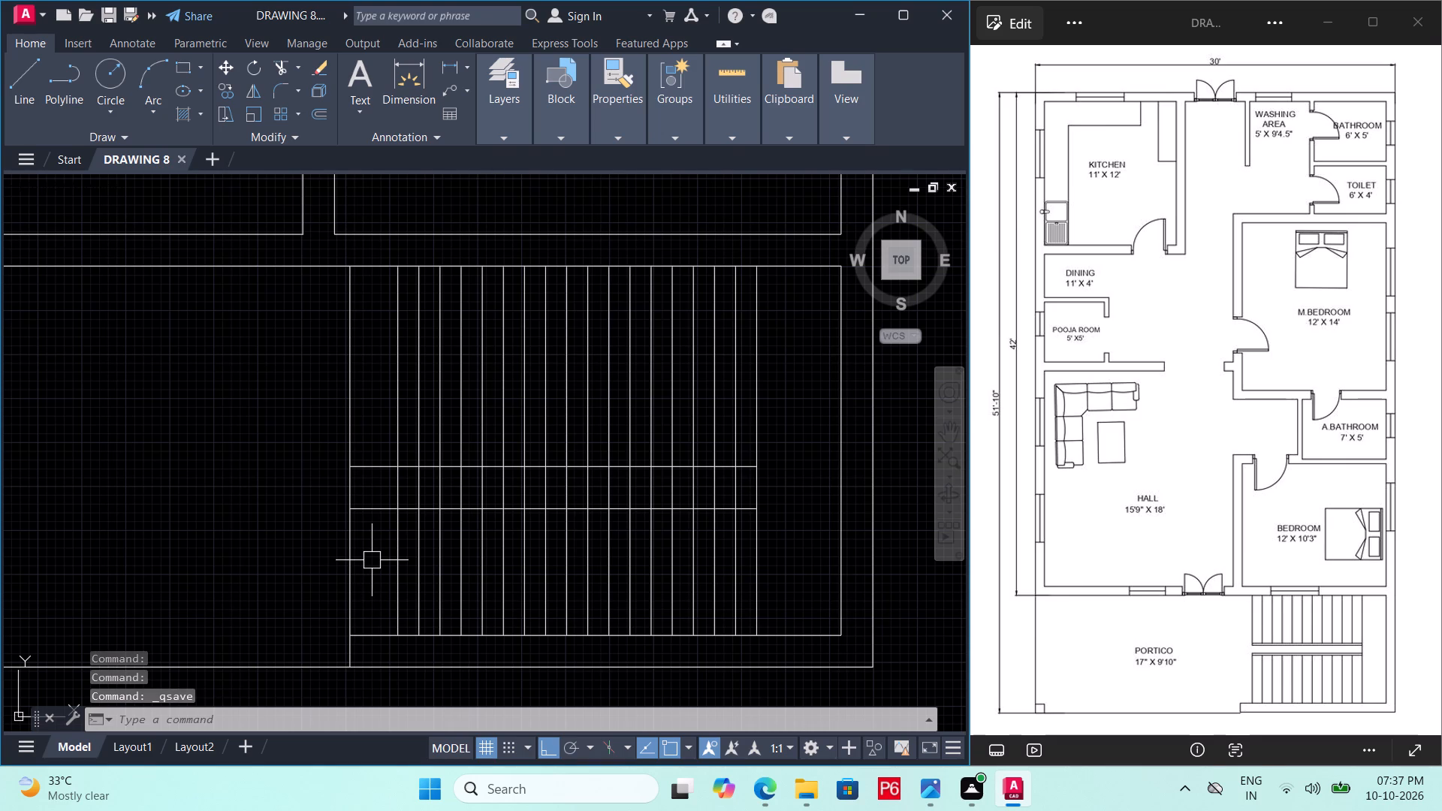
key(ctrl+s)
key(ctrl+s)
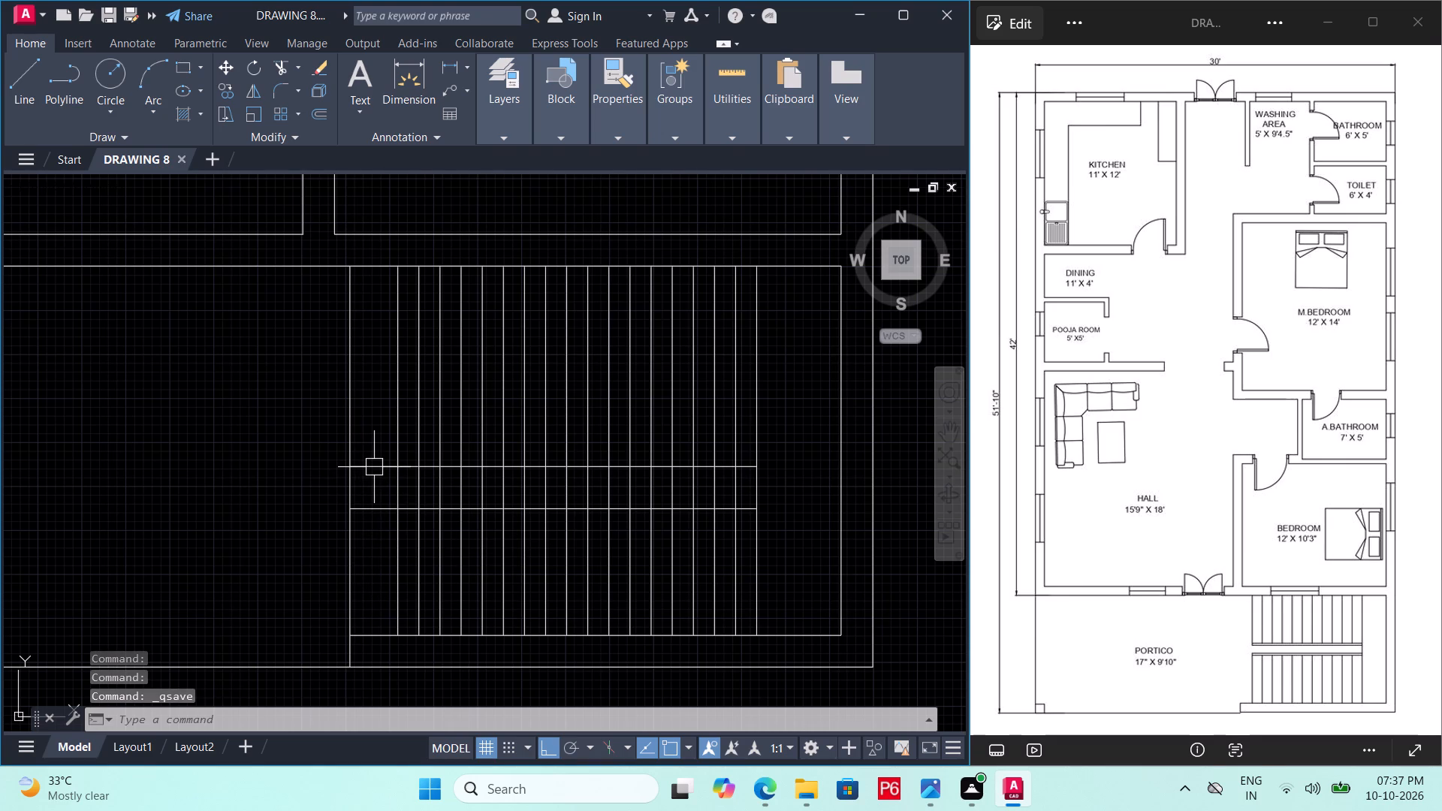
Delete the upper of the two horizontal lines across the portico stair treads and save the drawing.
click(374, 467)
key(Delete)
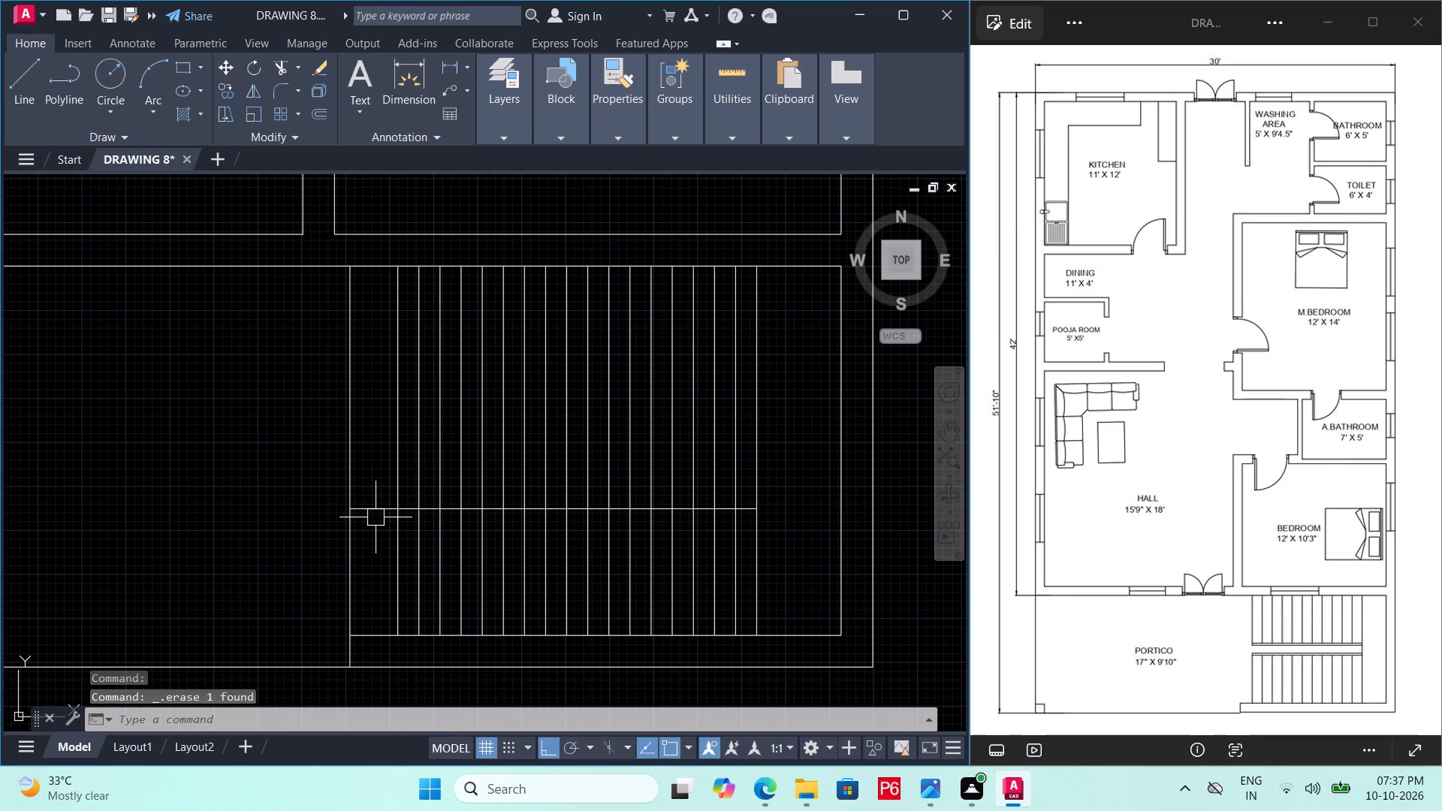
scroll(492, 478, down, 1)
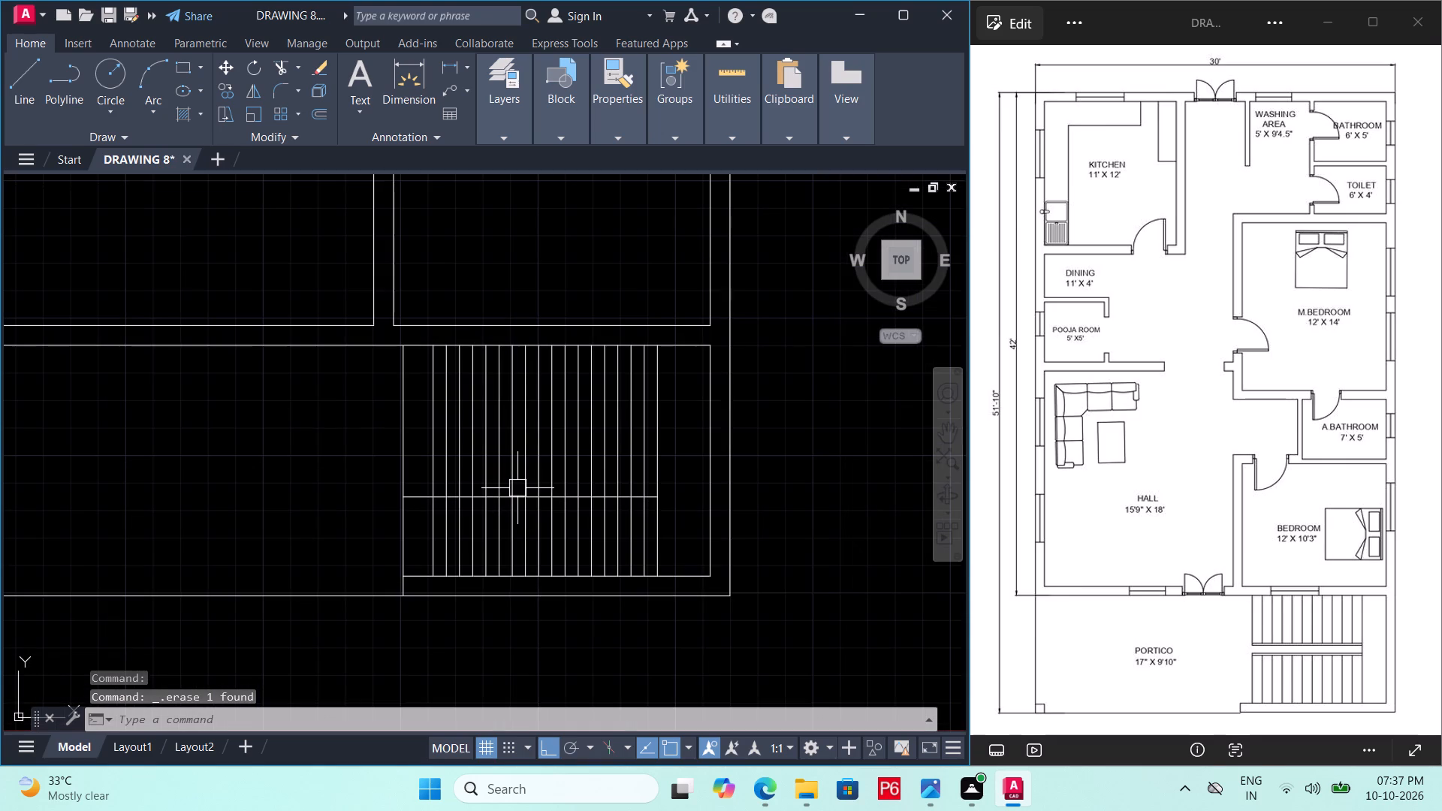
scroll(535, 484, down, 3)
middle_drag(536, 484, 538, 484)
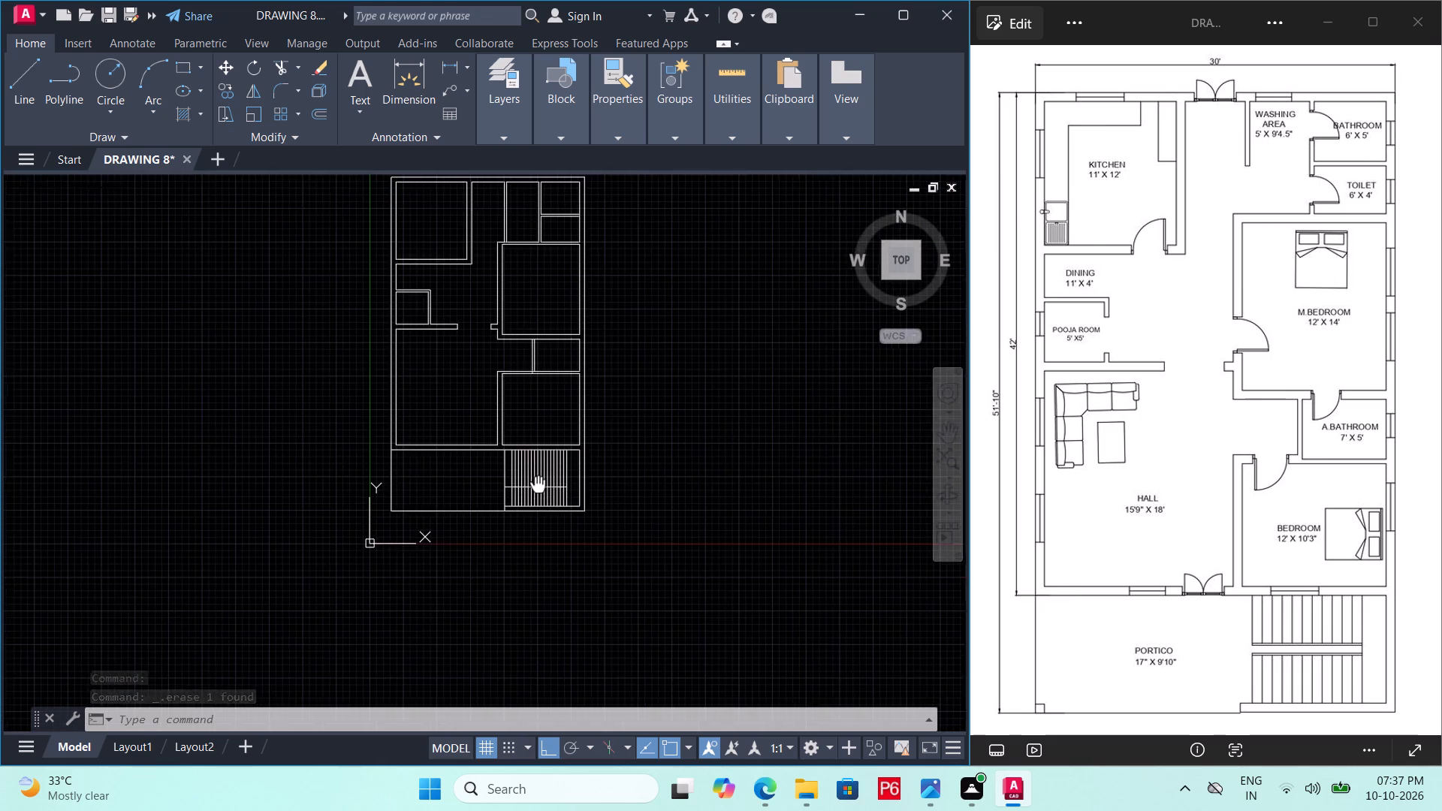
middle_drag(538, 484, 568, 535)
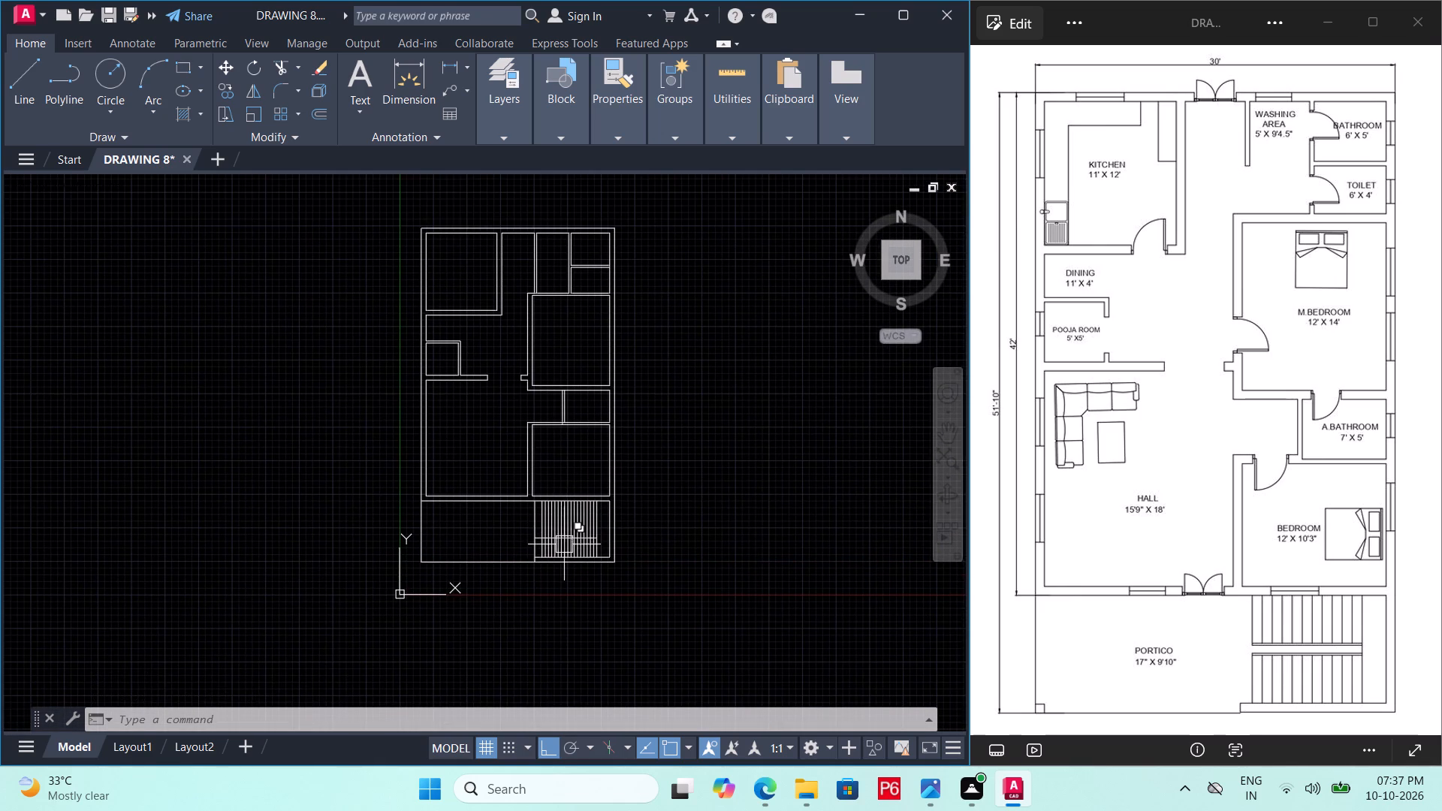
scroll(564, 544, up, 4)
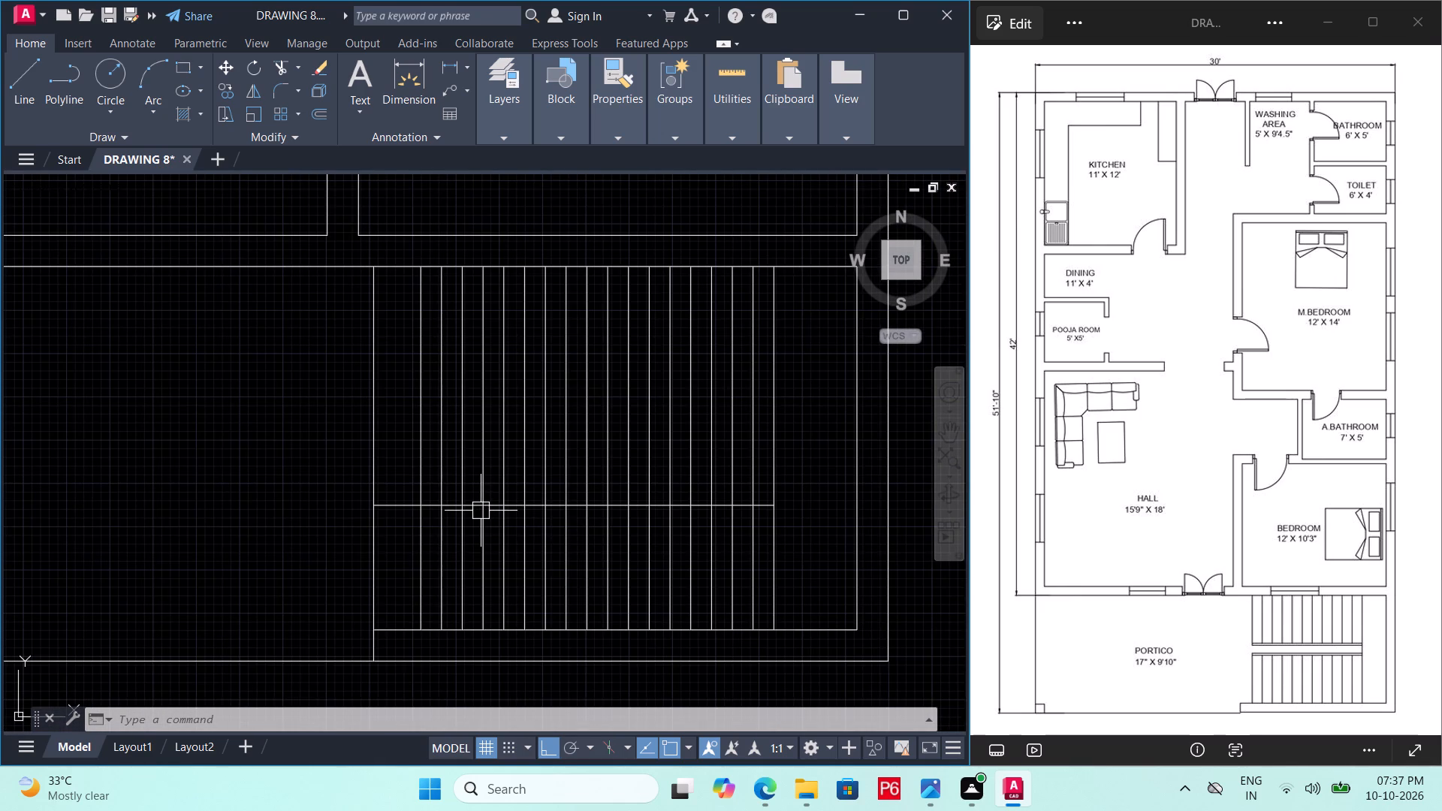
key(l)
click(774, 508)
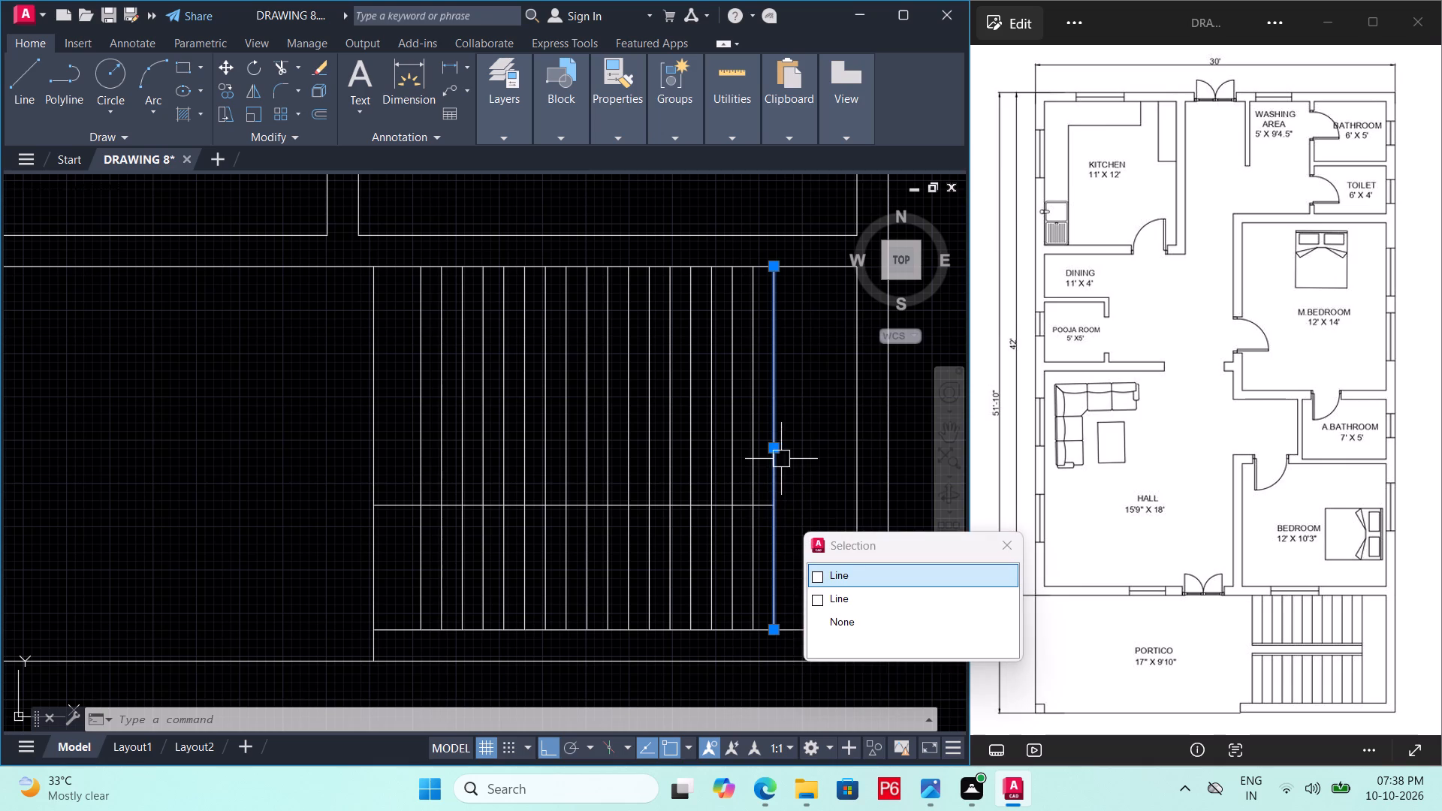
click(998, 542)
key(ctrl+s)
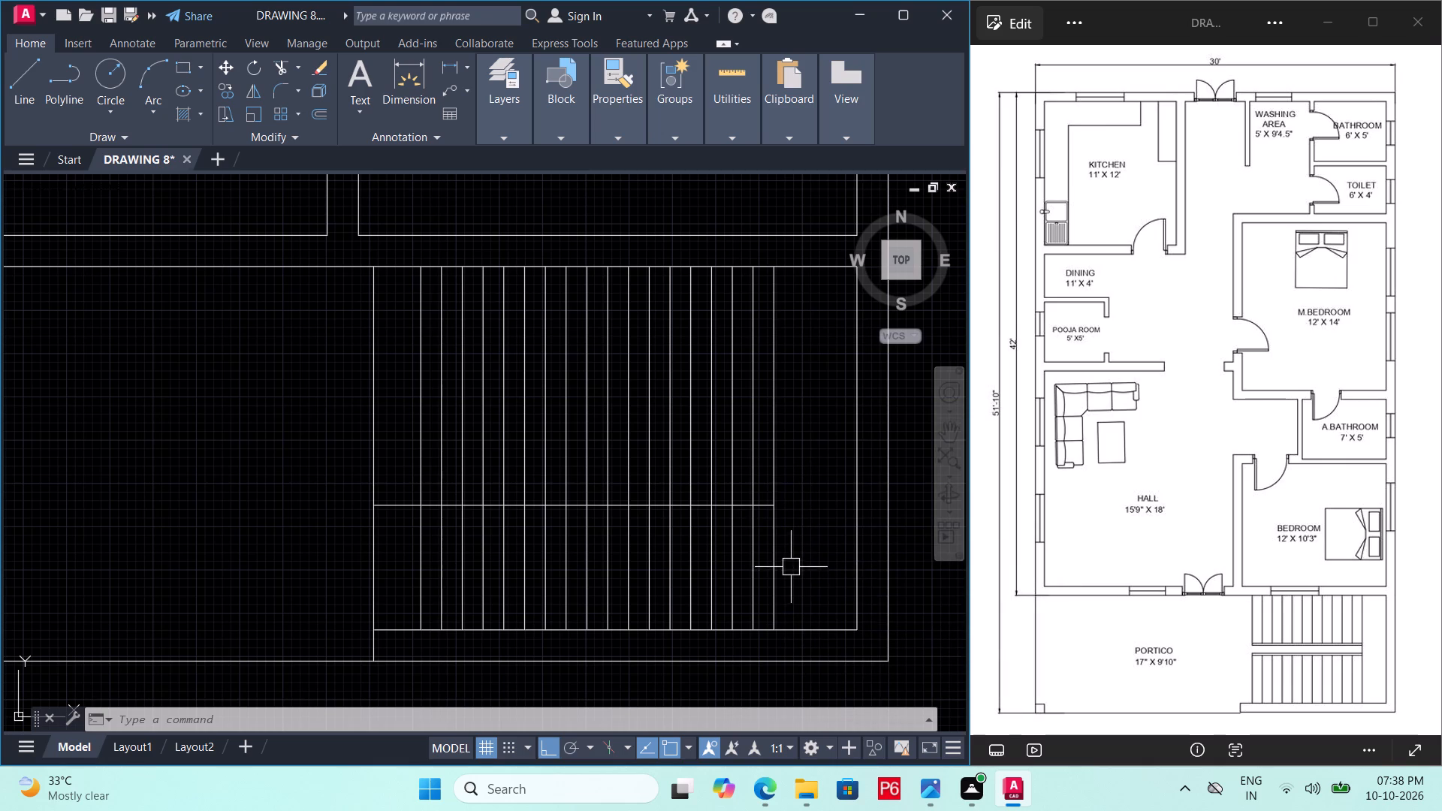
key(ctrl+s)
Draw a narrow strip about 9'-8" long across the treads above the remaining horizontal line, from the rightmost tread to the staircase's left edge and back.
text(L)
key(space)
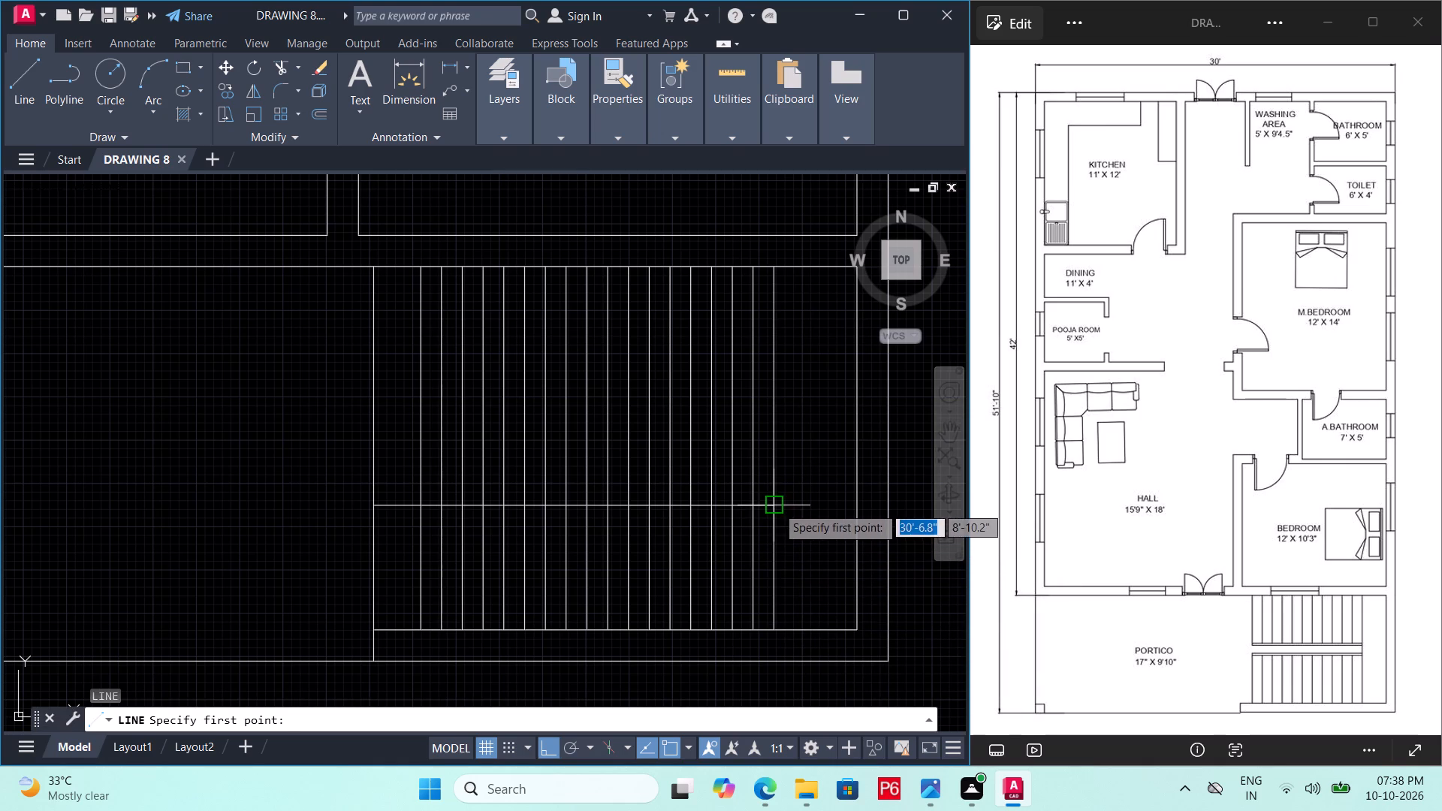
click(777, 506)
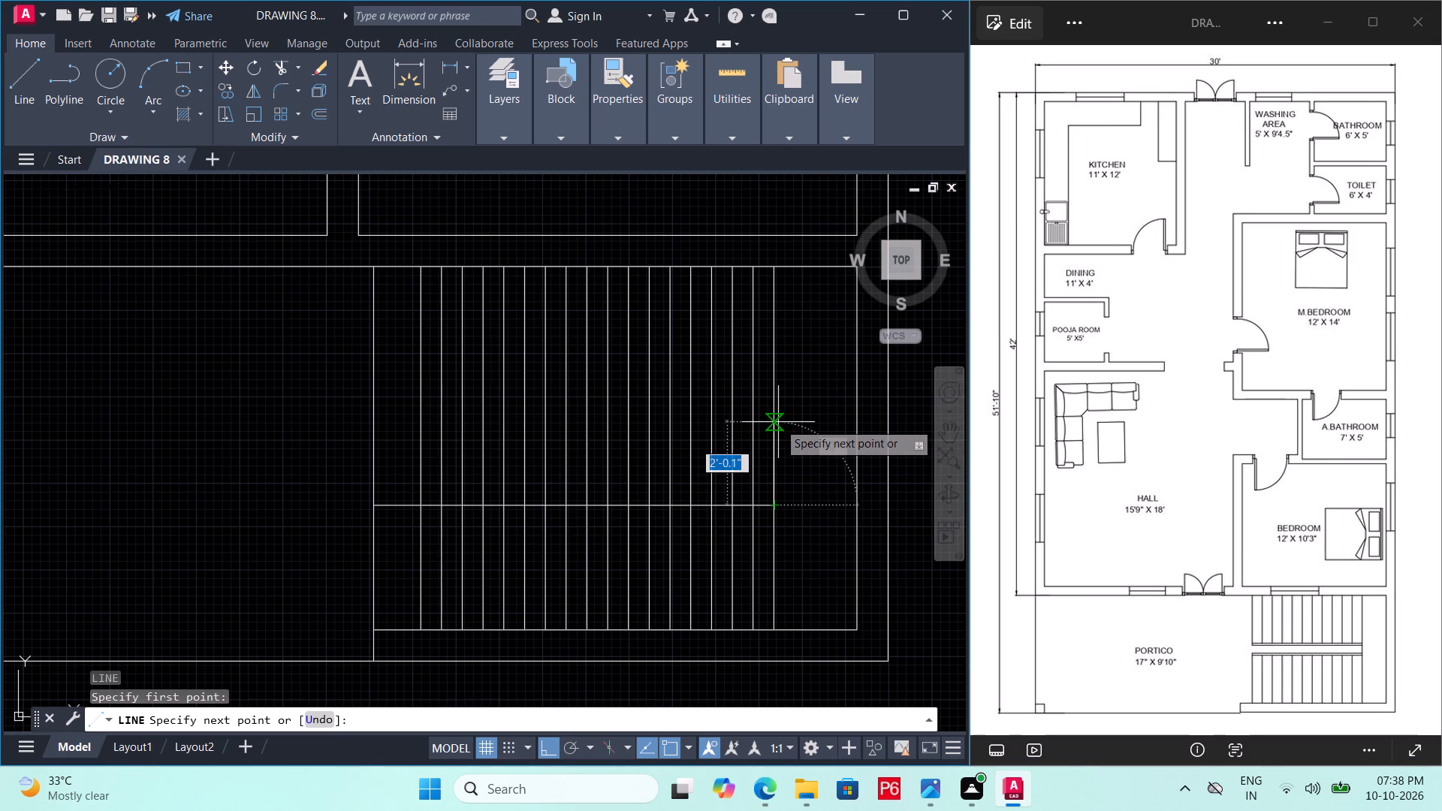
click(778, 414)
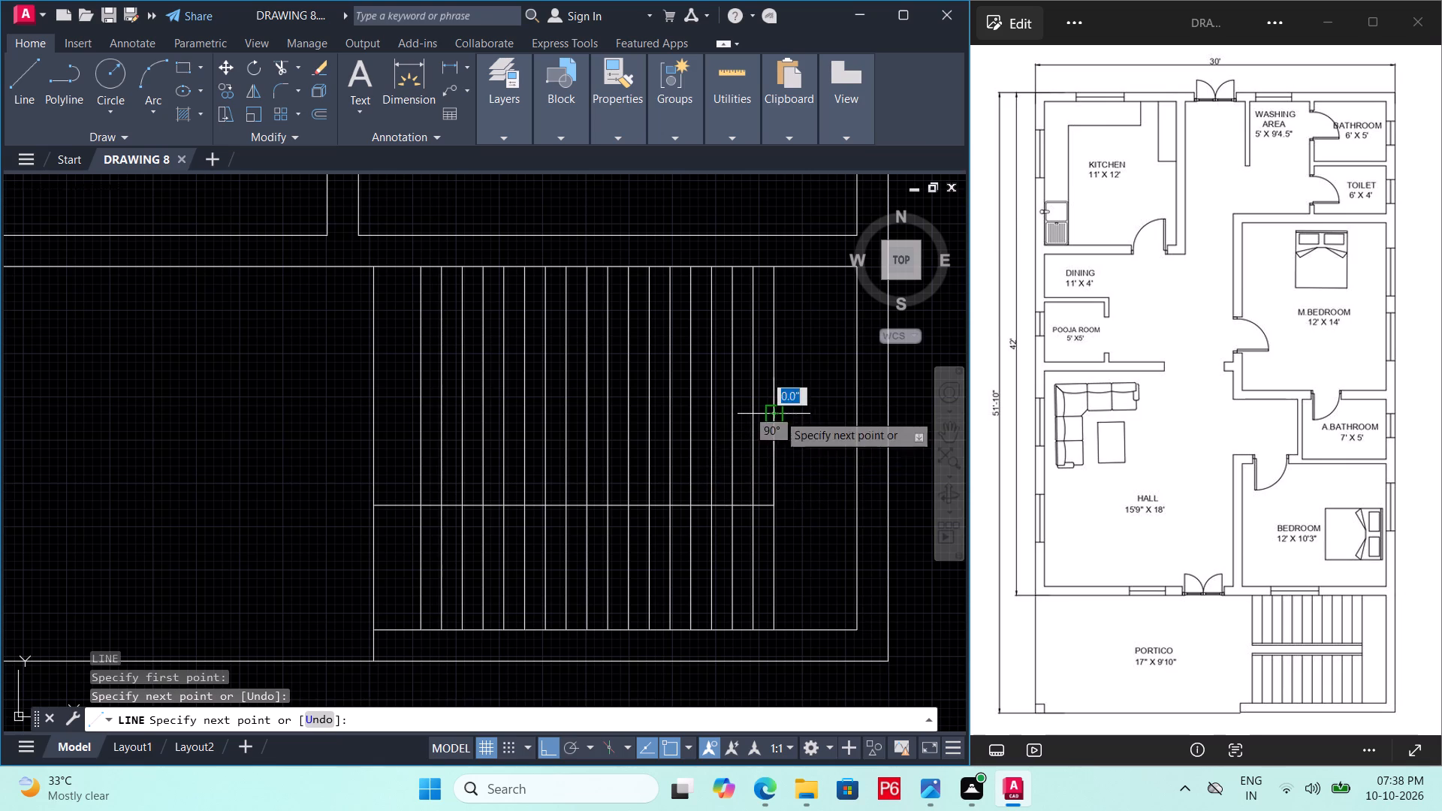
click(370, 422)
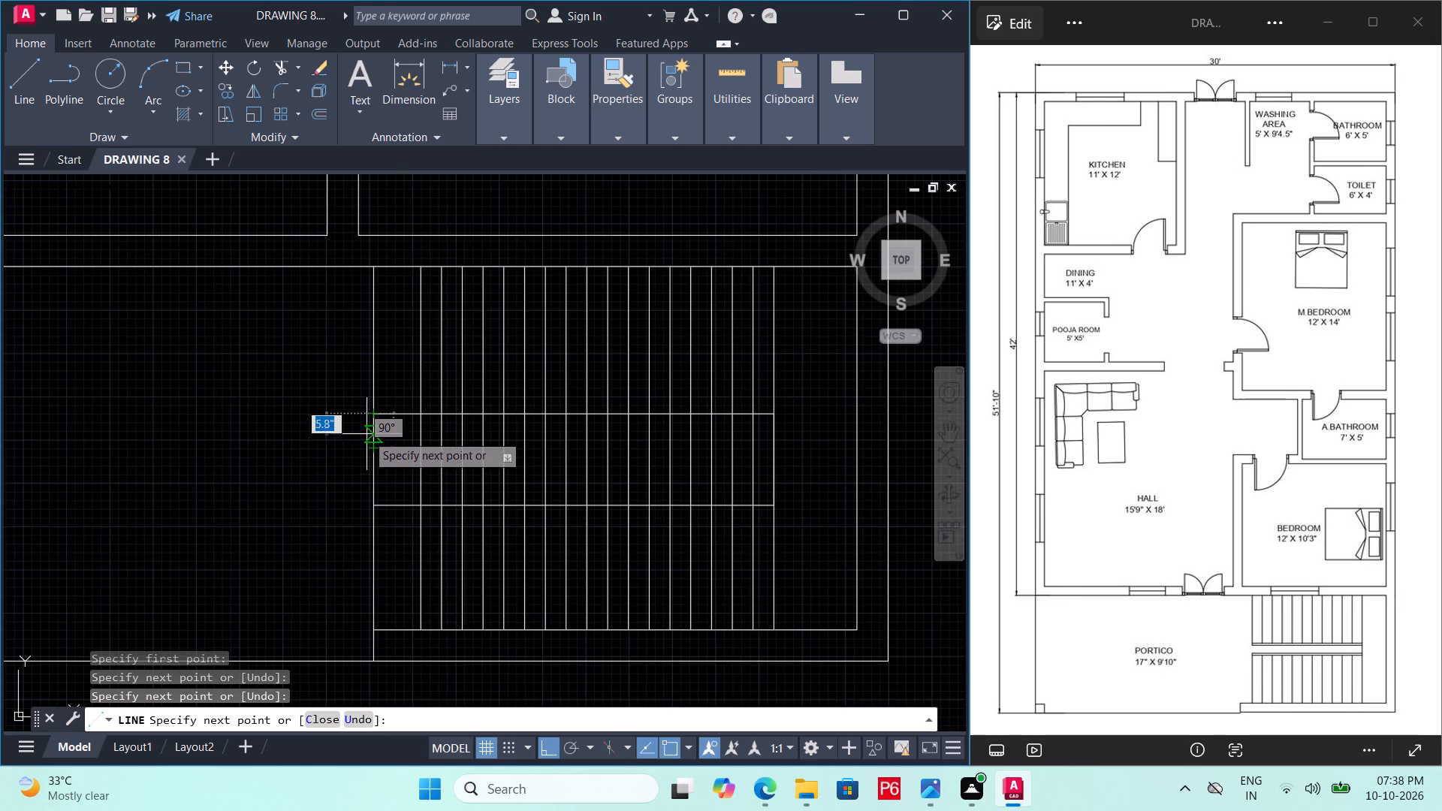
scroll(367, 435, up, 2)
click(376, 412)
middle_drag(647, 419, 465, 412)
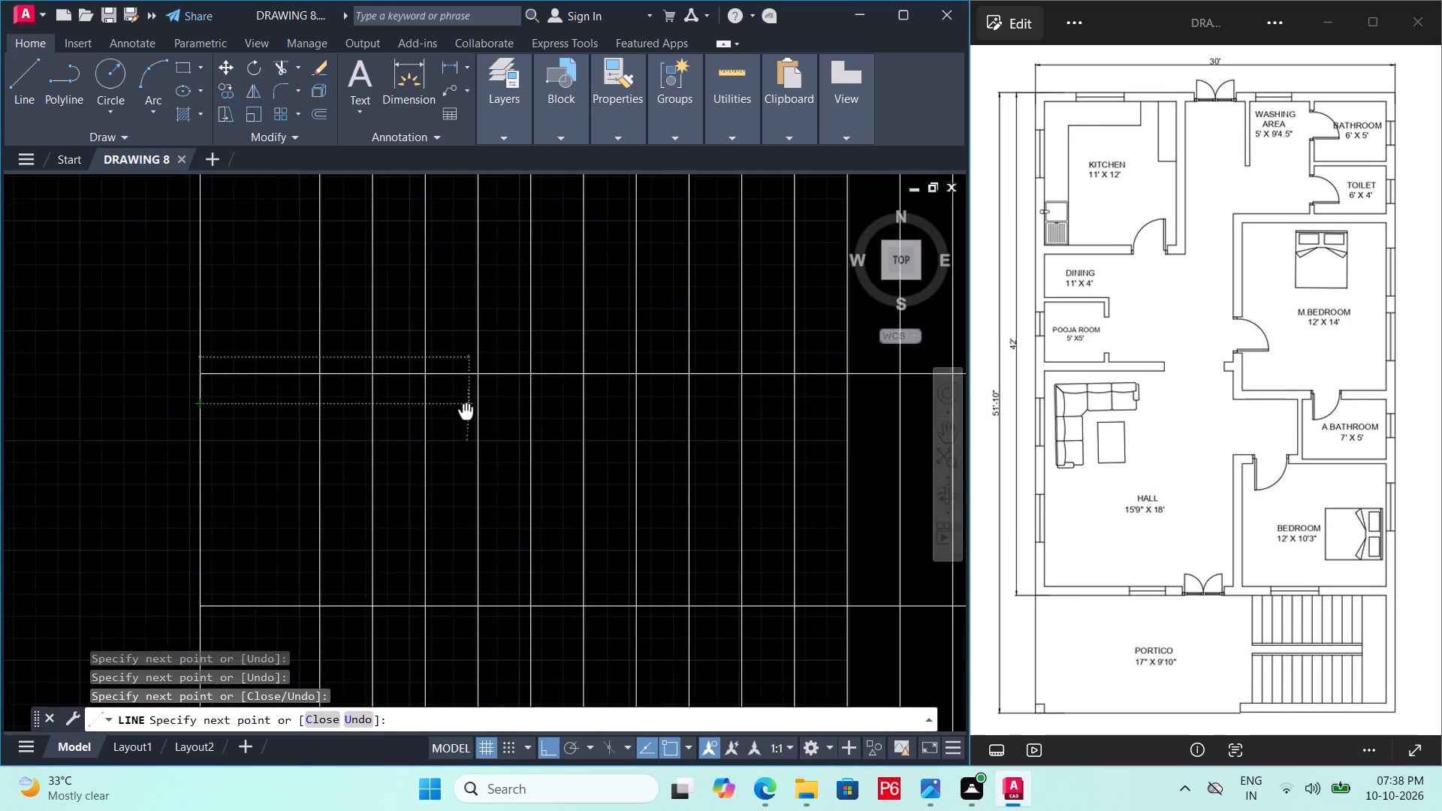
middle_drag(465, 412, 454, 412)
scroll(452, 412, down, 2)
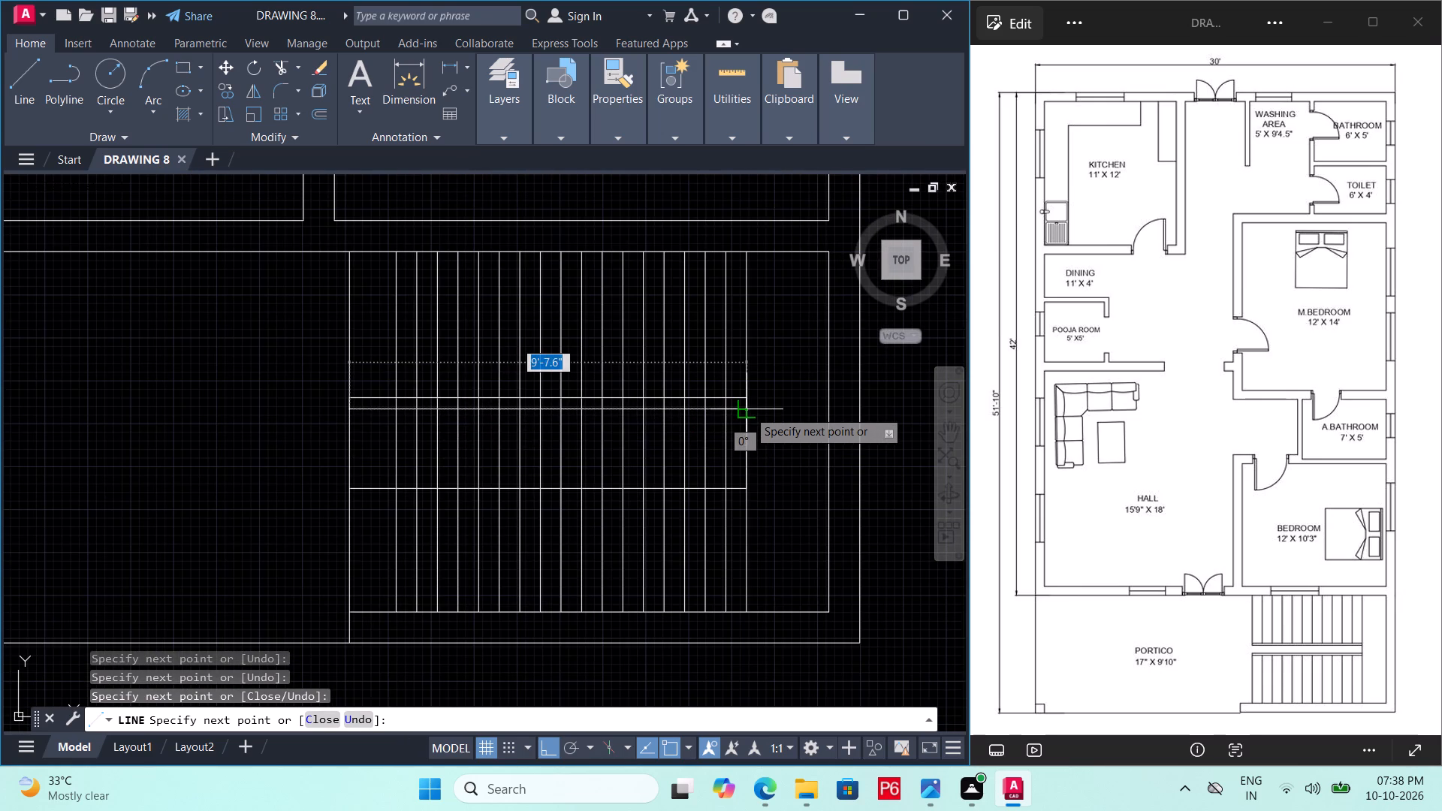
double_click(748, 410)
key(Escape)
Draw a line about 4" up from the lower horizontal line's right end, across to the staircase's left edge and down, forming a second narrow strip.
scroll(749, 496, up, 1)
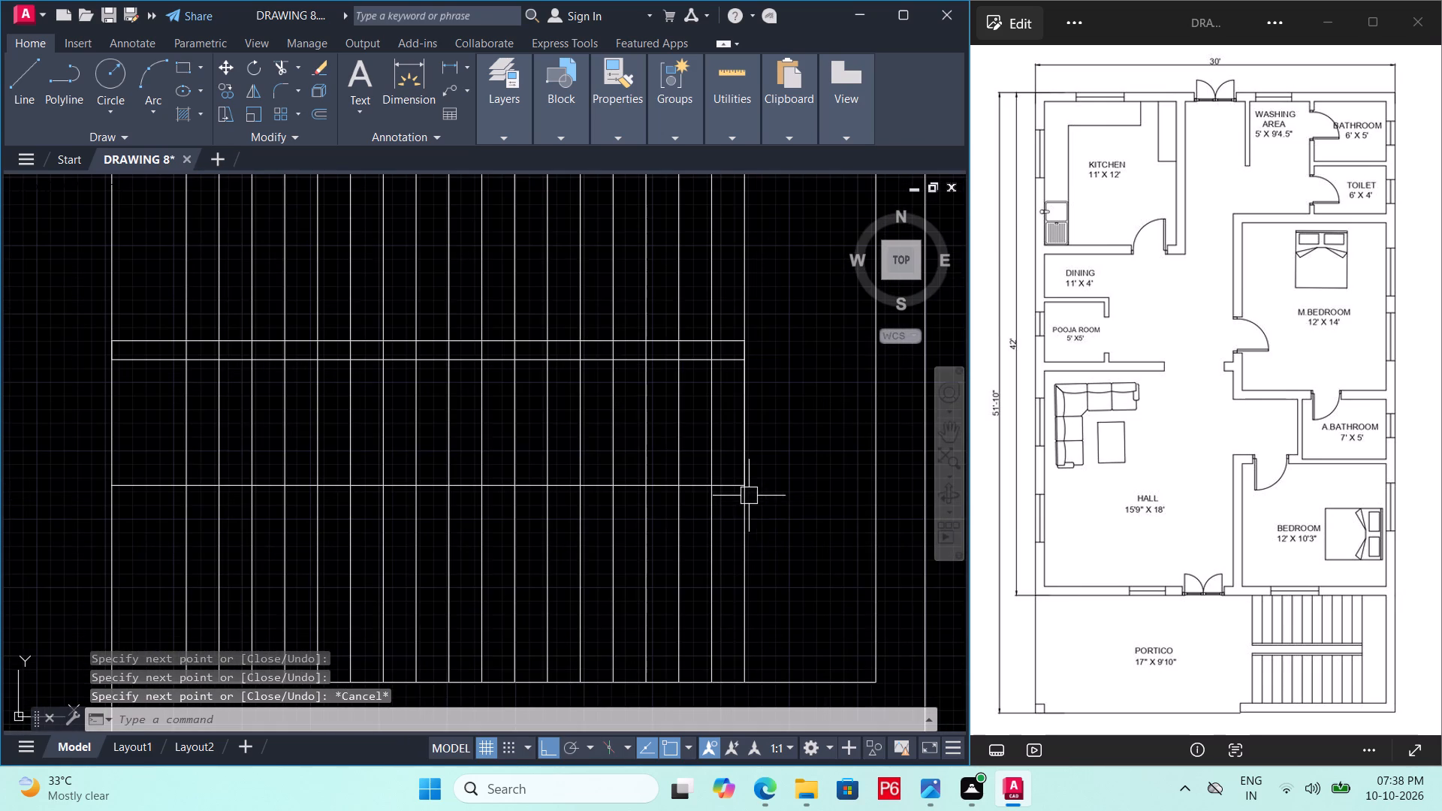
key(l)
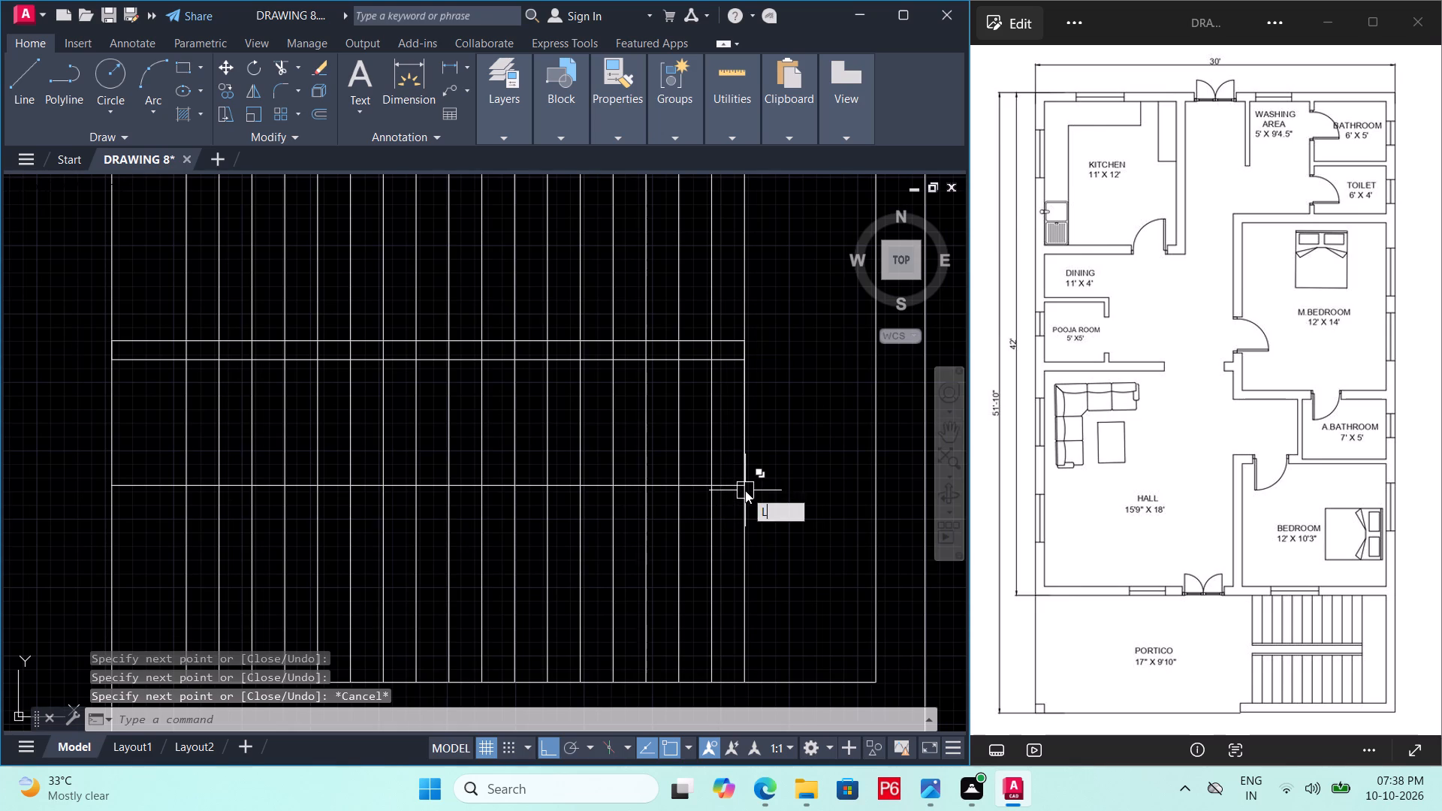
key(Return)
click(745, 490)
scroll(747, 469, up, 1)
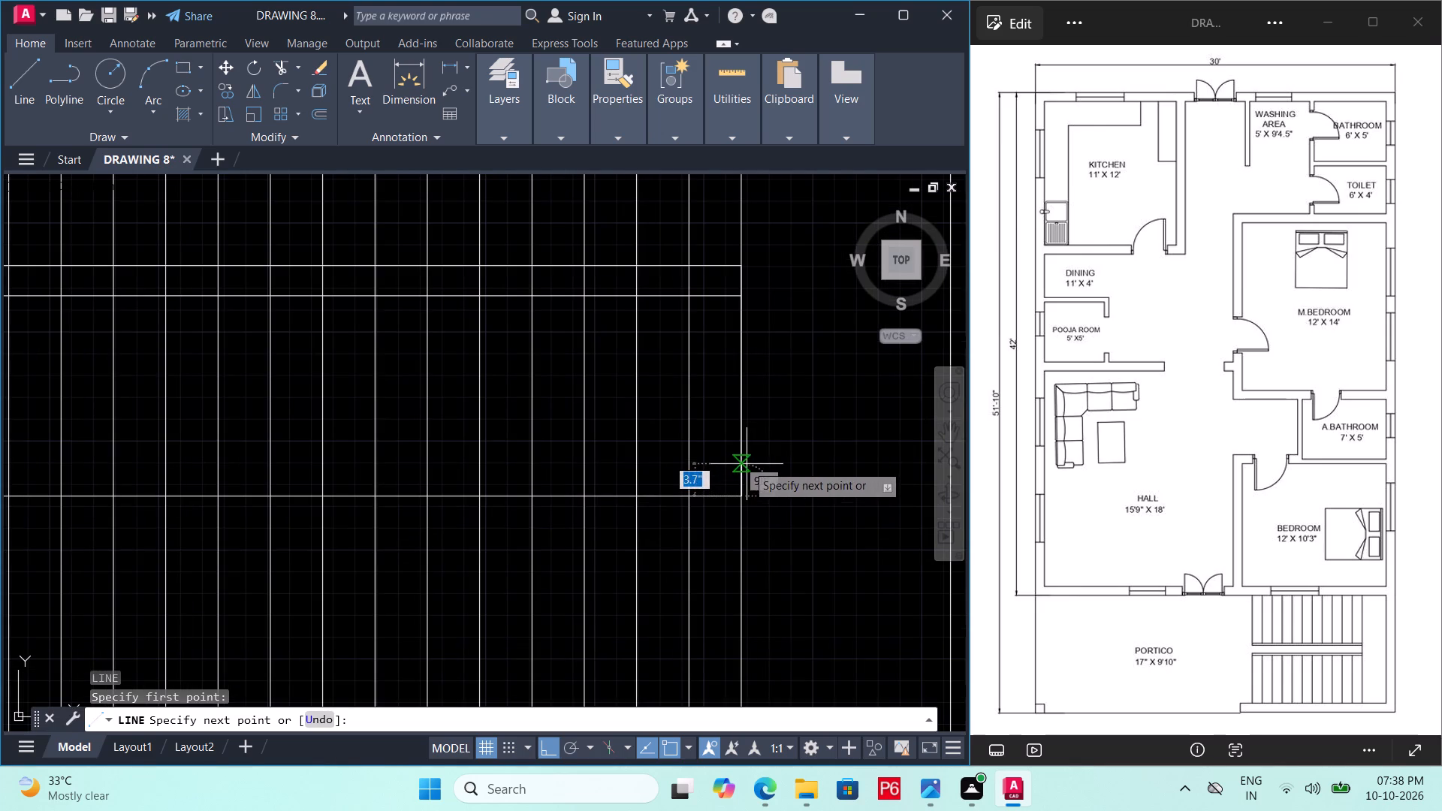
click(747, 464)
middle_drag(402, 472, 816, 468)
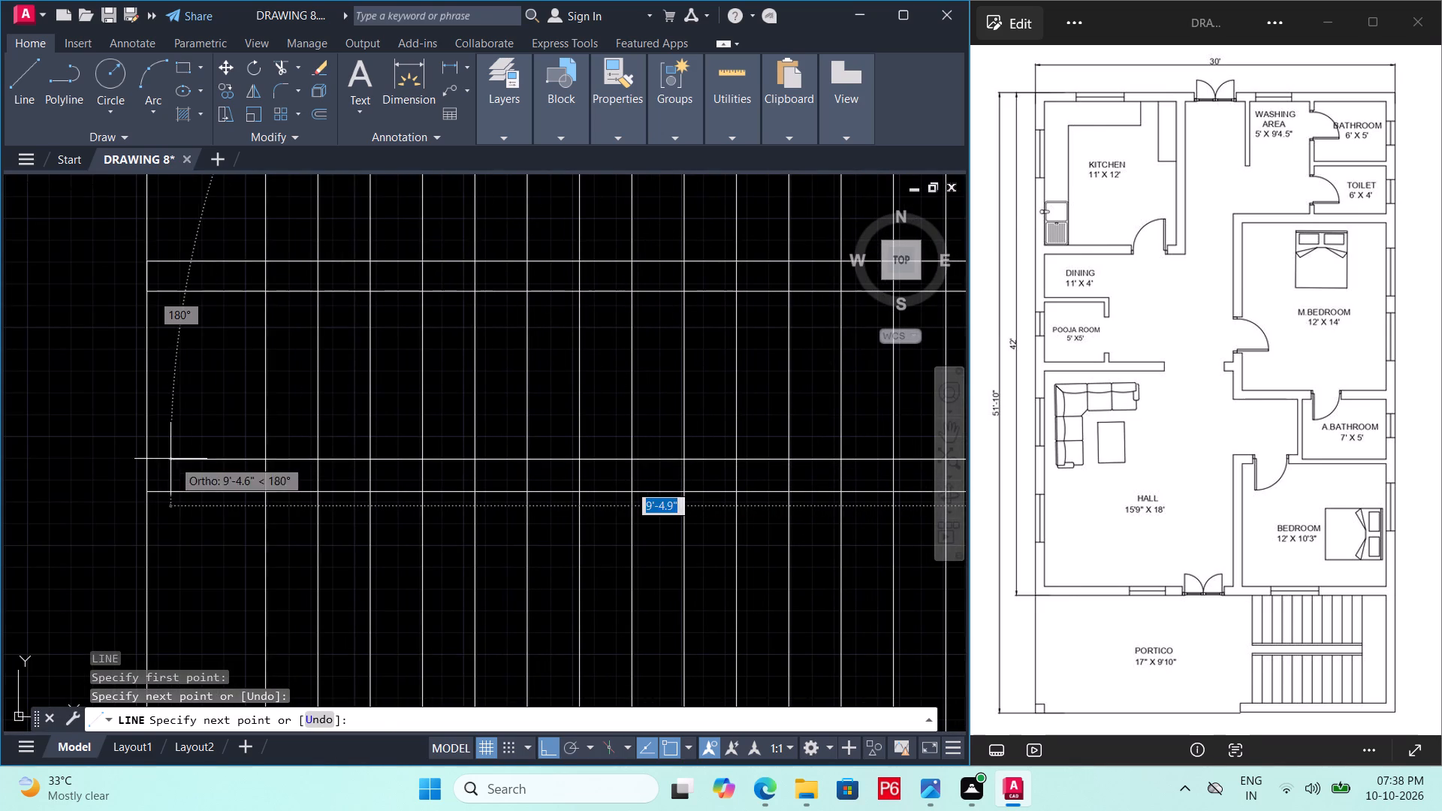
click(140, 457)
click(137, 488)
key(Escape)
Trim the tread lines and left edge line in the gap between the two narrow strips, keeping the rightmost line, and save the drawing.
scroll(150, 448, down, 2)
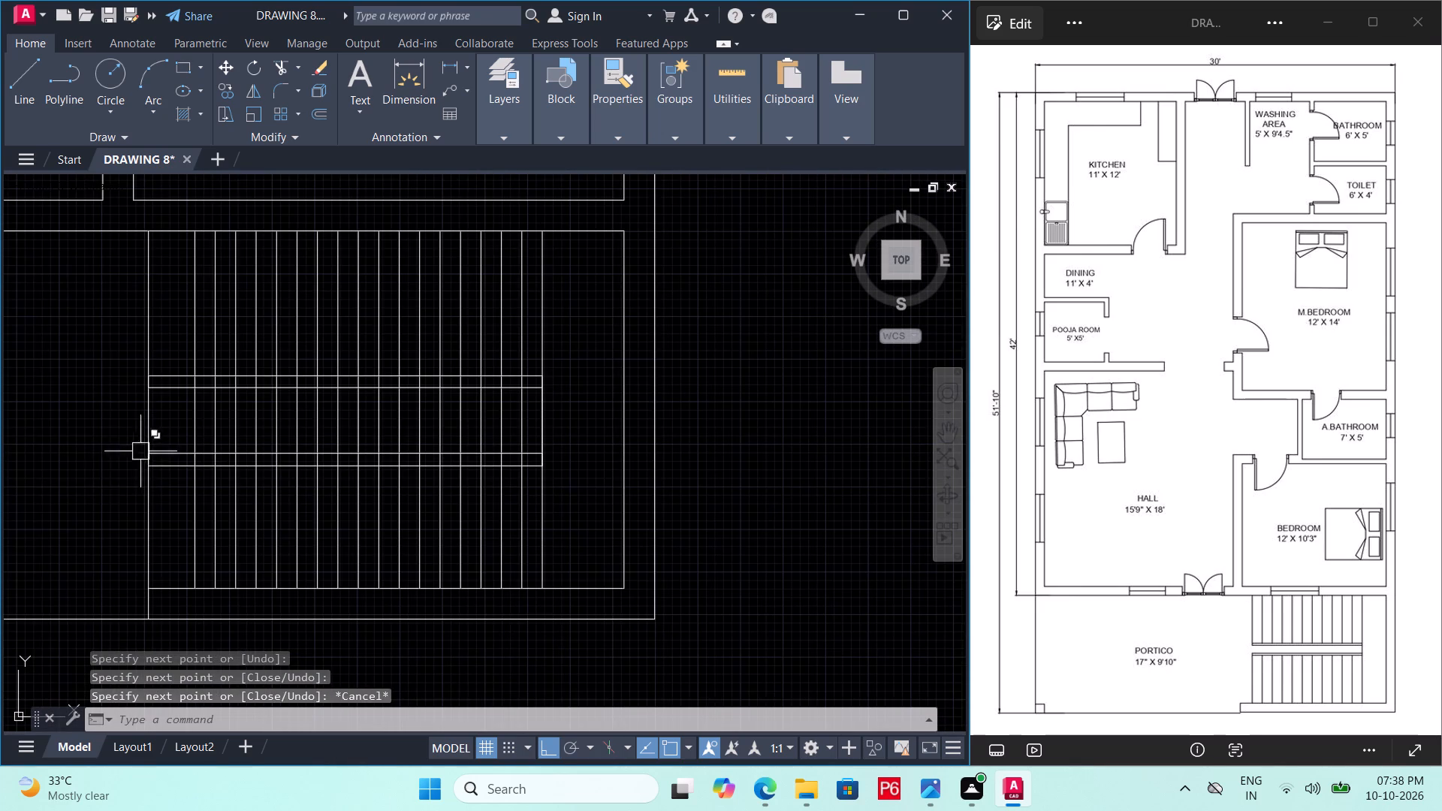
text(TR)
key(space)
key(space)
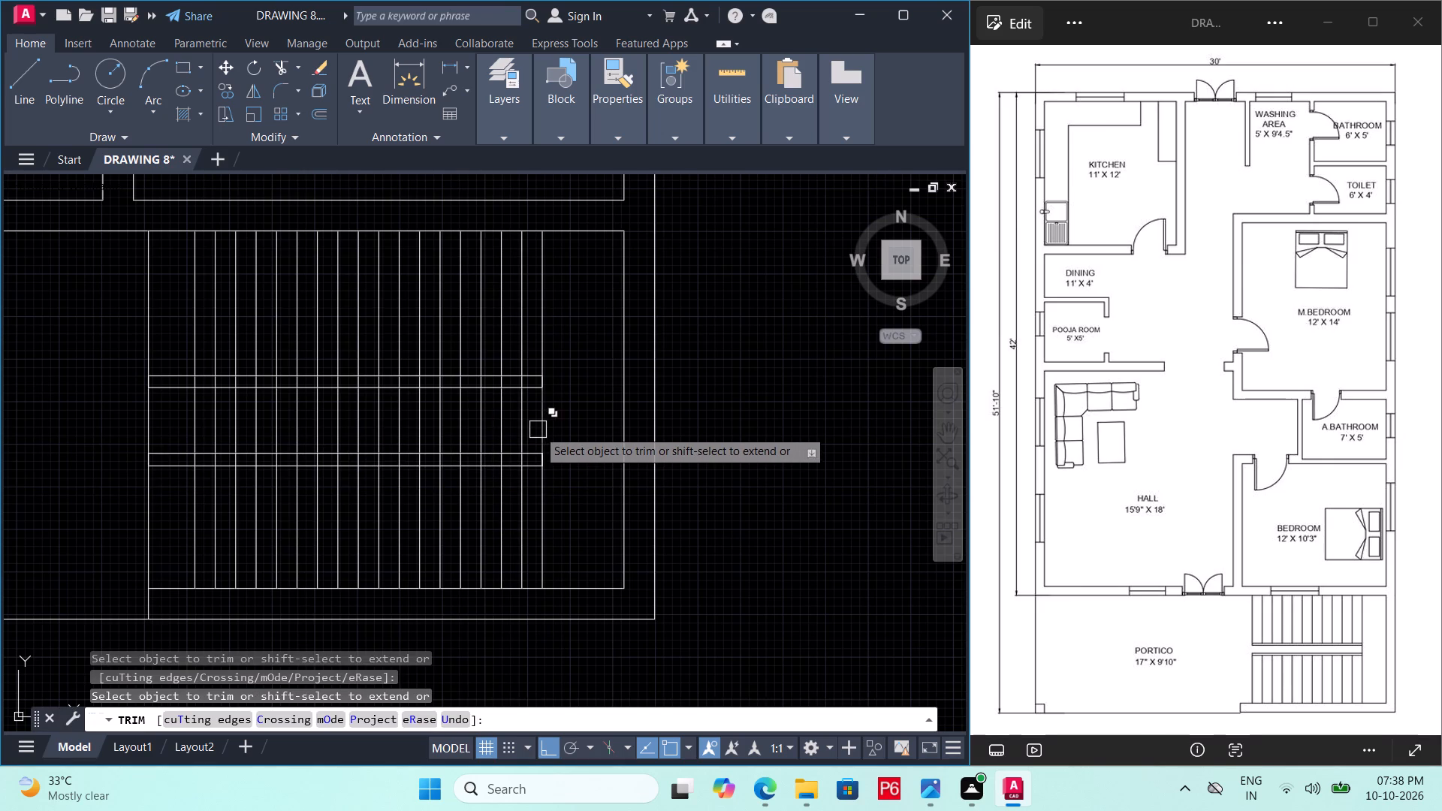
scroll(513, 430, up, 1)
click(538, 419)
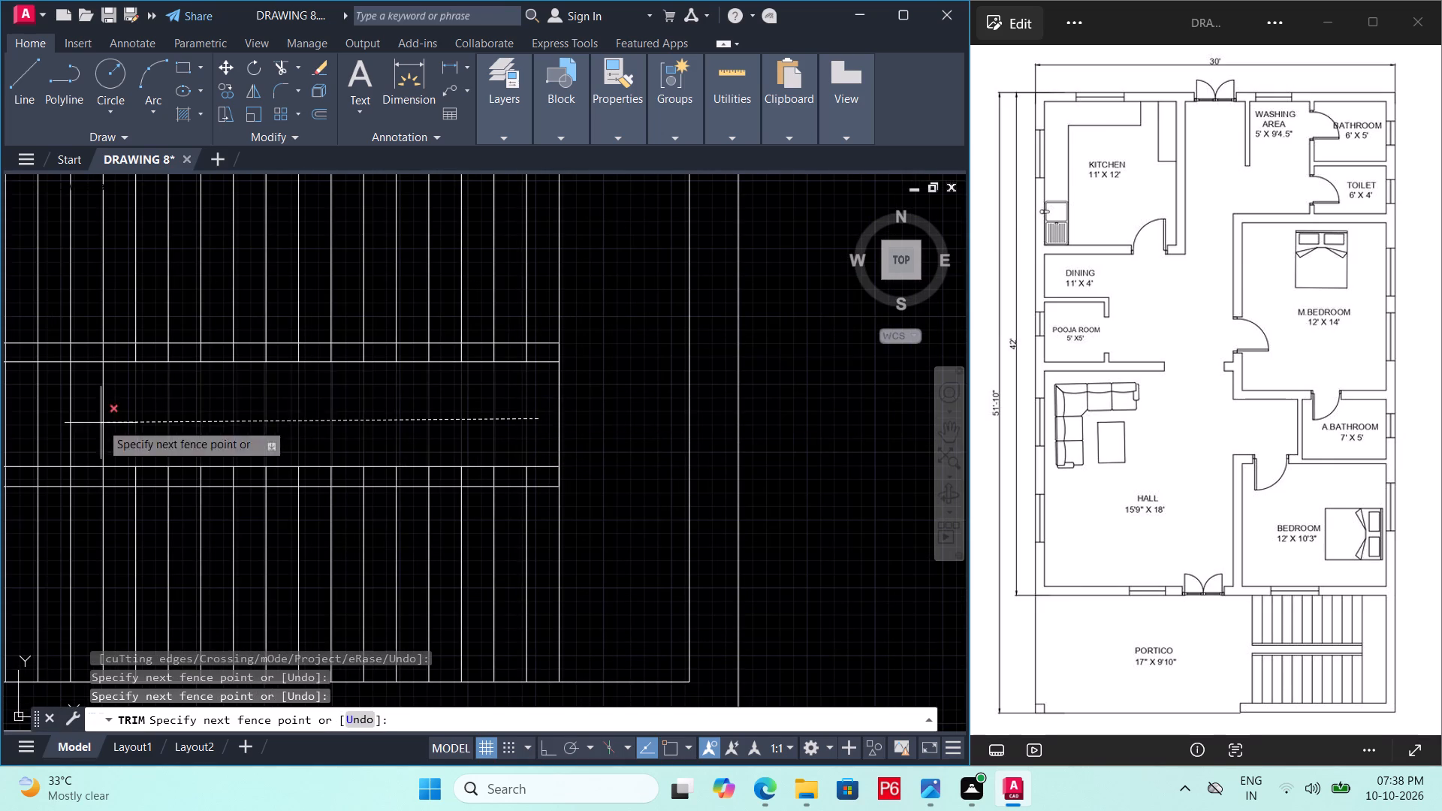
middle_drag(95, 424, 408, 466)
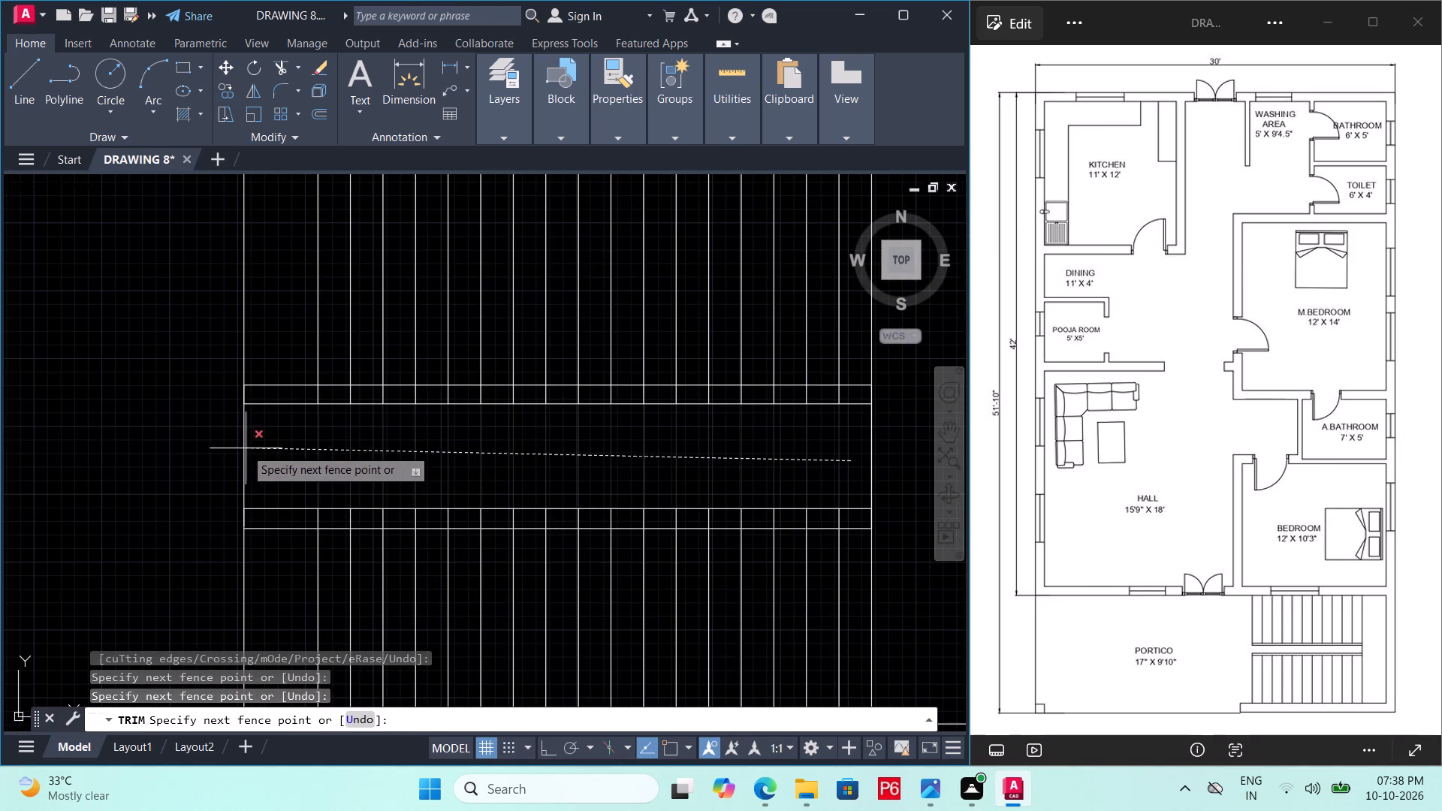
click(215, 446)
key(ctrl+s)
key(ctrl+s)
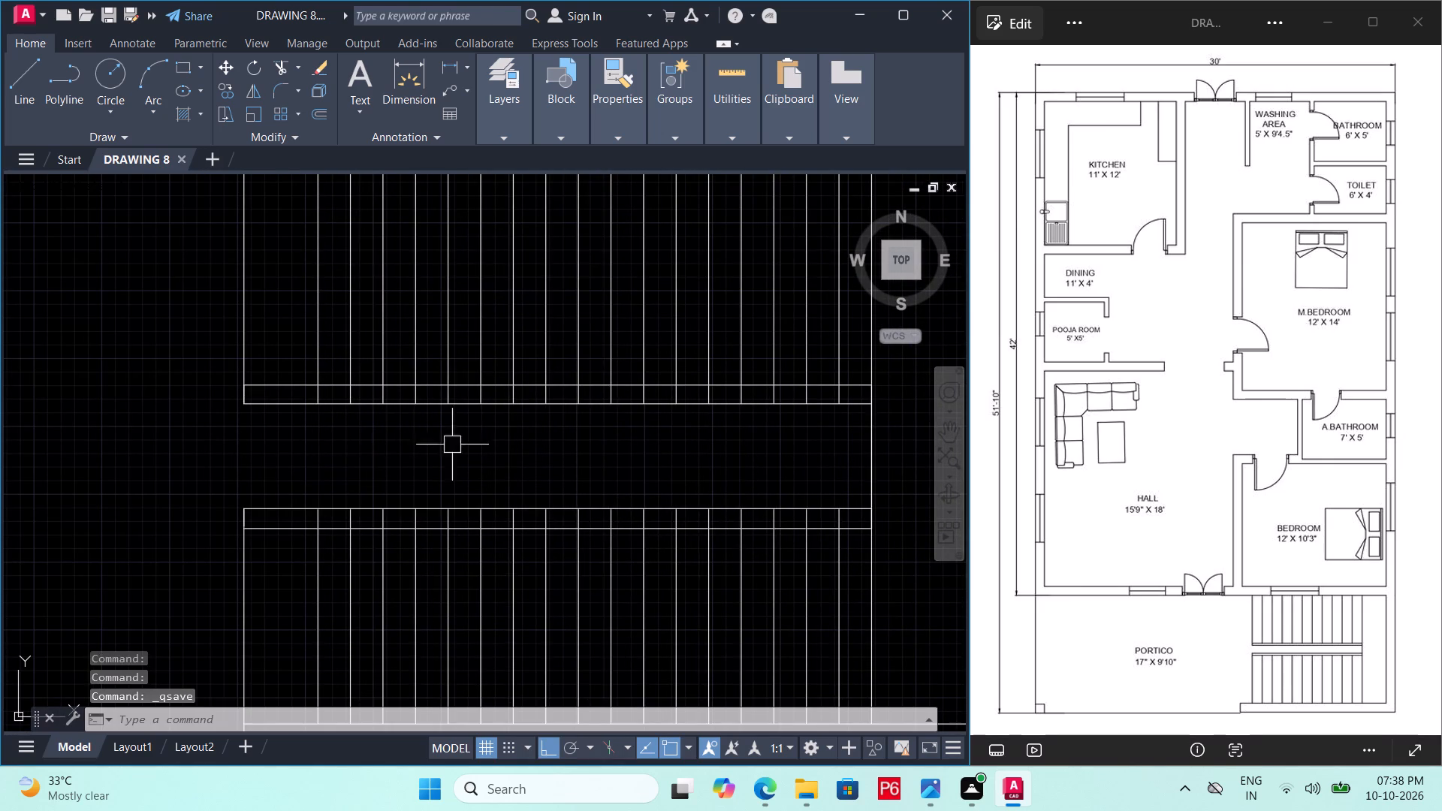
Trim the tread line pieces inside the upper narrow strip and save the drawing.
middle_drag(739, 426, 578, 483)
text(TR)
key(space)
key(space)
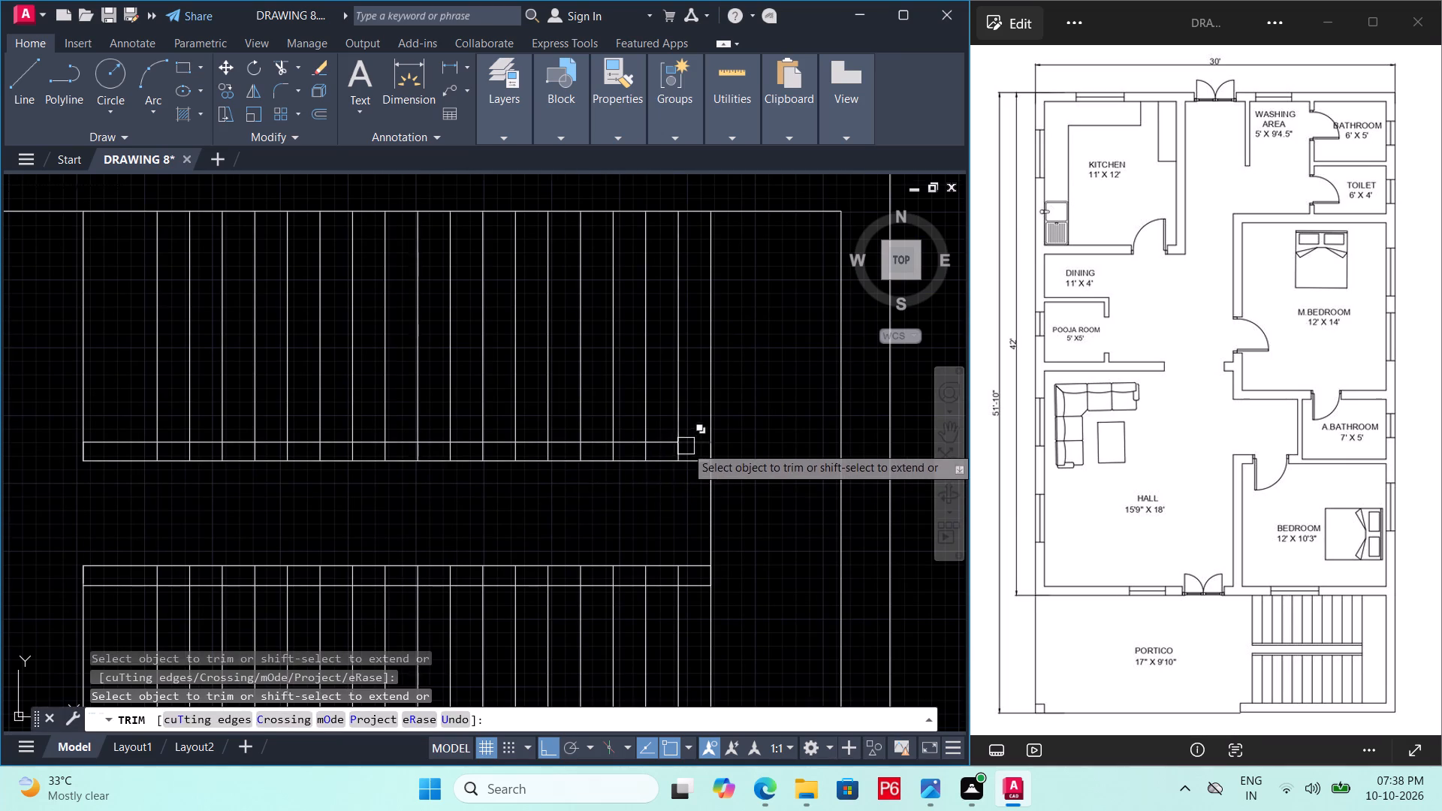
scroll(686, 446, up, 1)
click(689, 456)
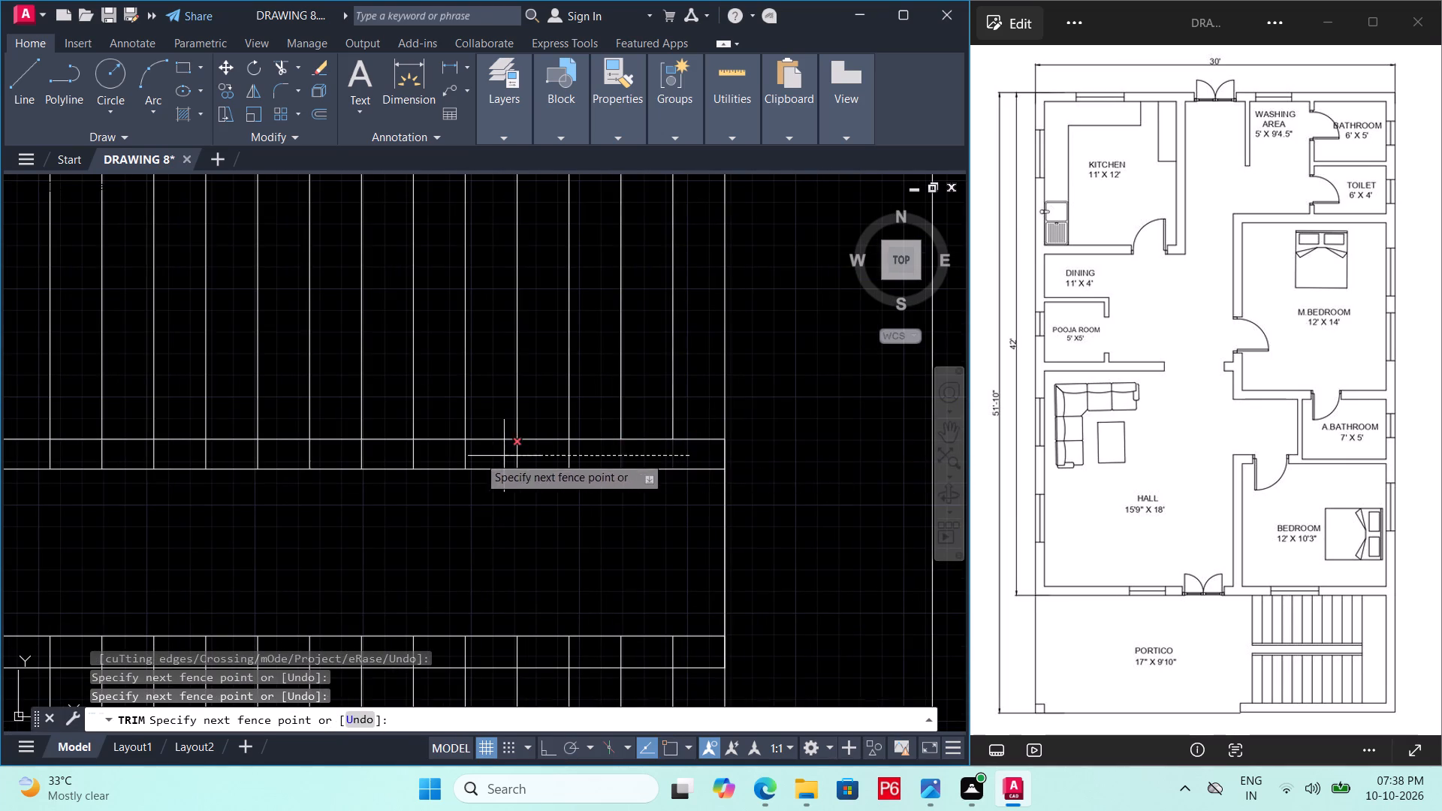
middle_drag(316, 454, 704, 484)
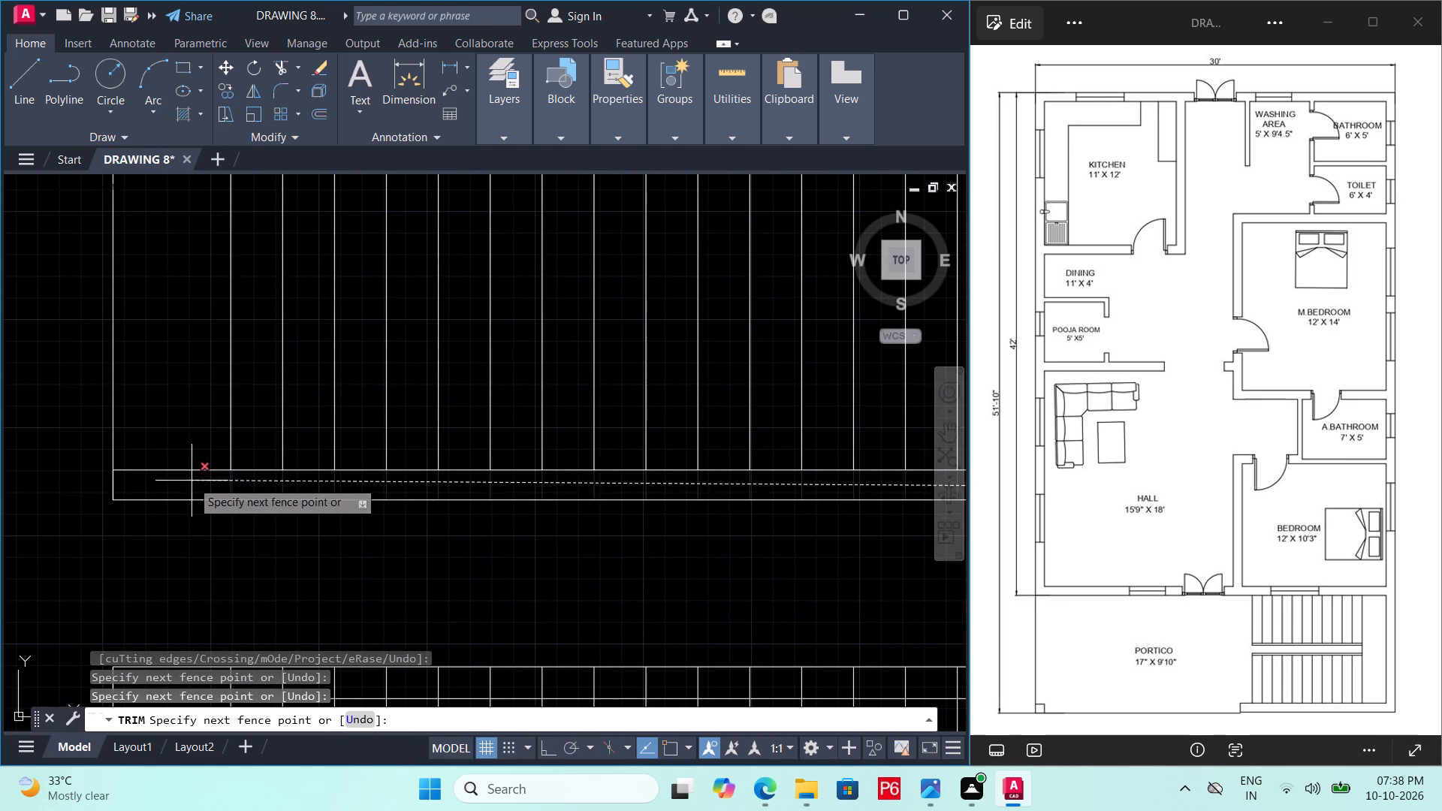
click(192, 481)
scroll(237, 492, down, 1)
middle_drag(227, 489, 189, 473)
key(ctrl+s)
key(ctrl+s)
key(ctrl+s)
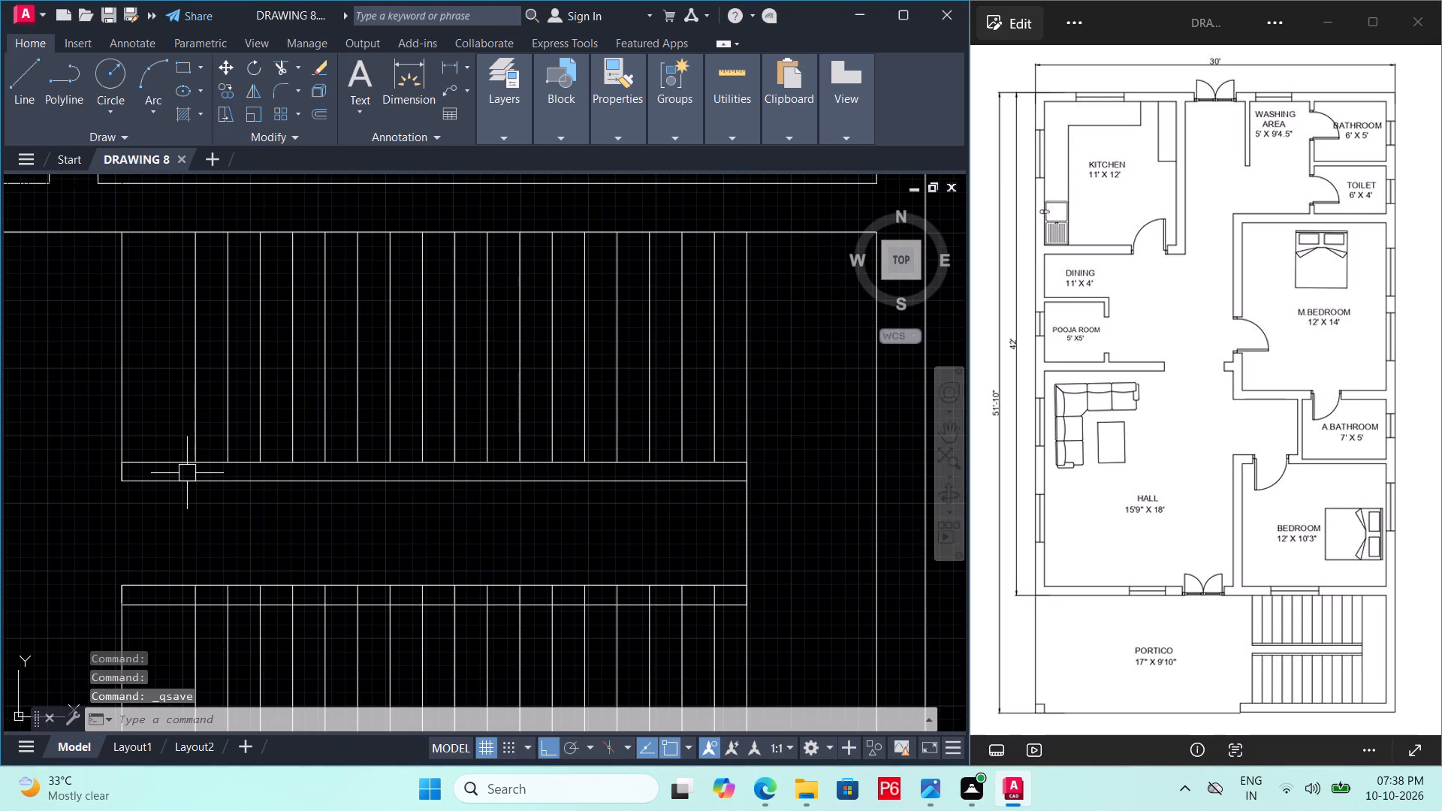
Trim the tread line pieces inside the lower narrow strip and save the drawing.
middle_drag(188, 486, 171, 429)
middle_drag(294, 542, 295, 522)
text(TR)
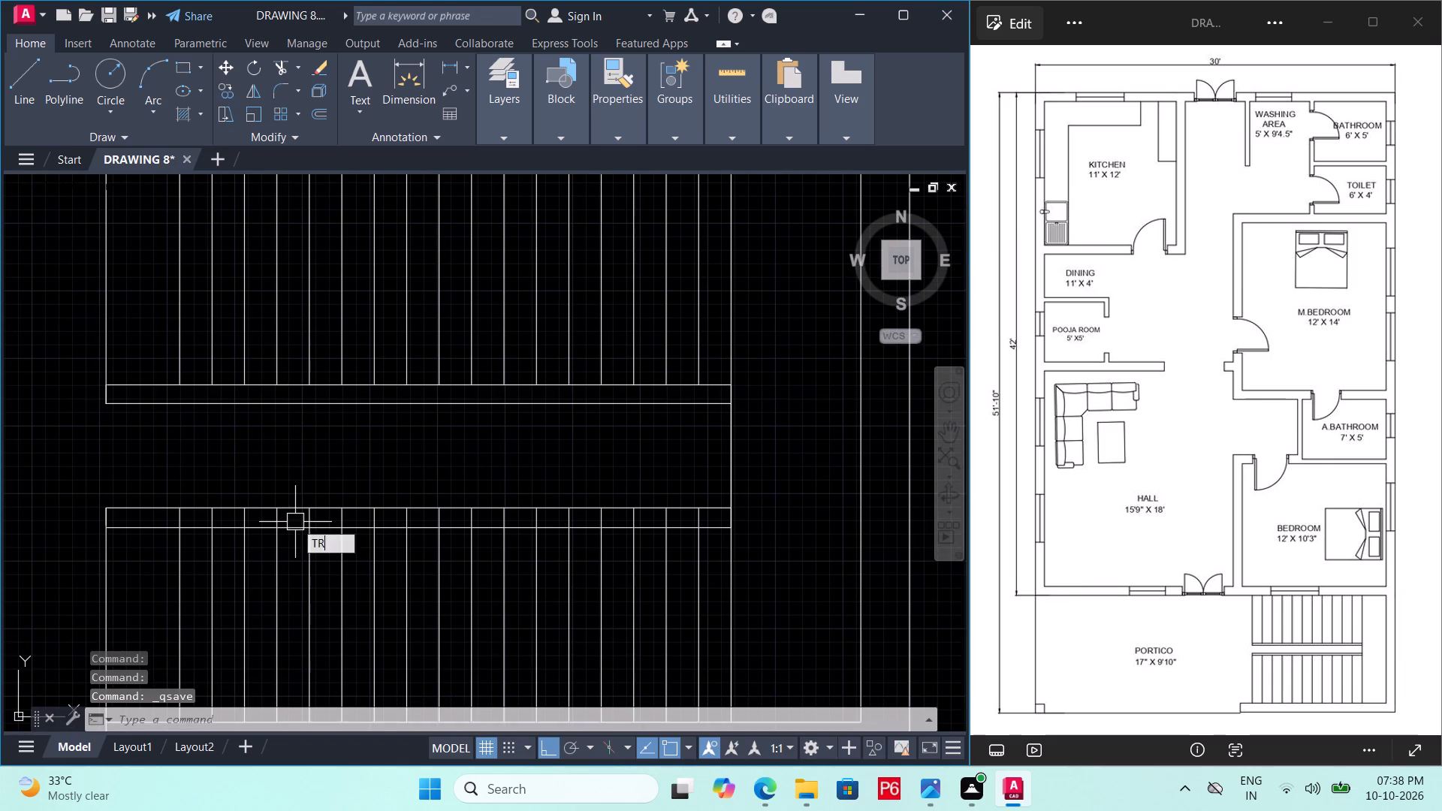
key(space)
key(space)
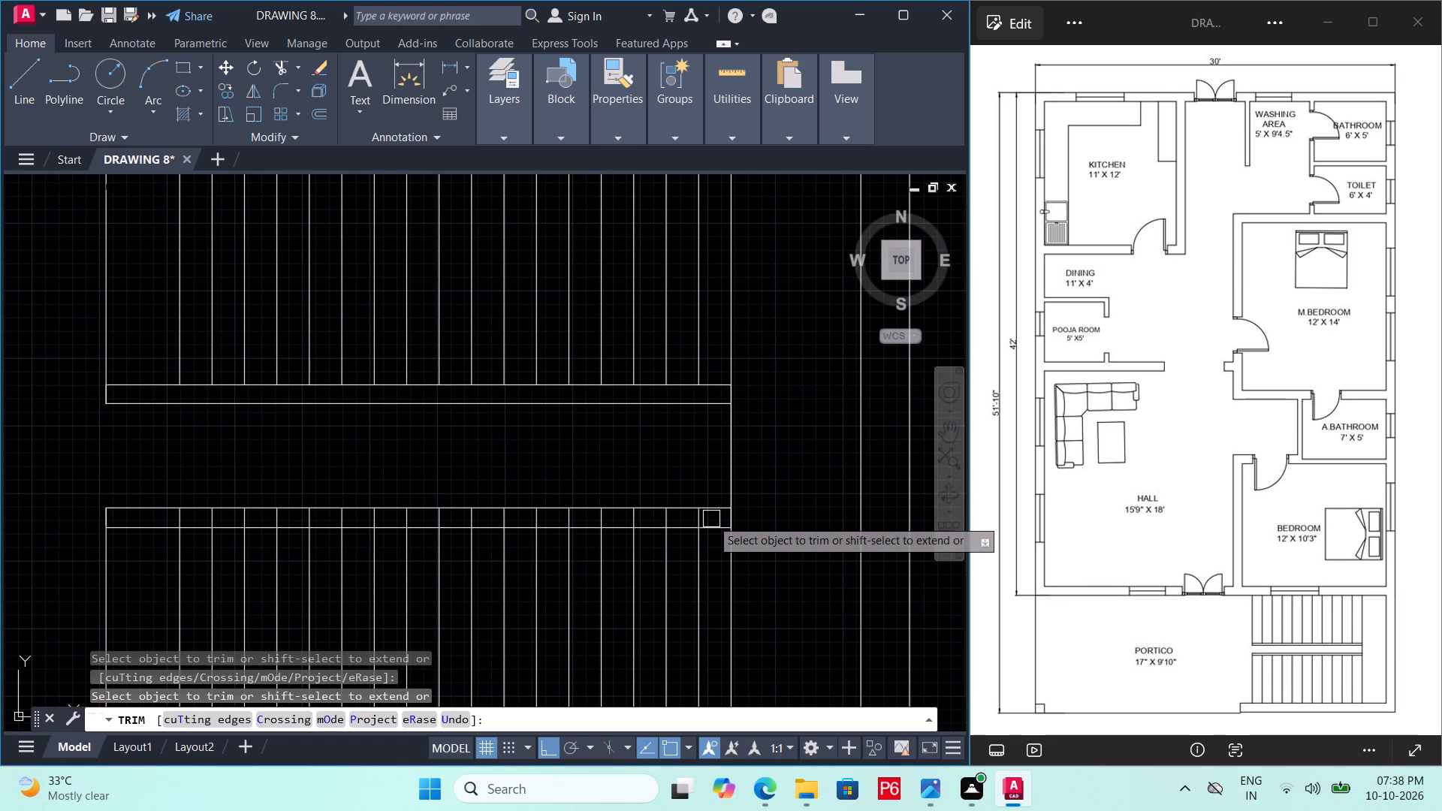
scroll(711, 519, up, 1)
drag(711, 519, 704, 518)
middle_drag(313, 513, 636, 481)
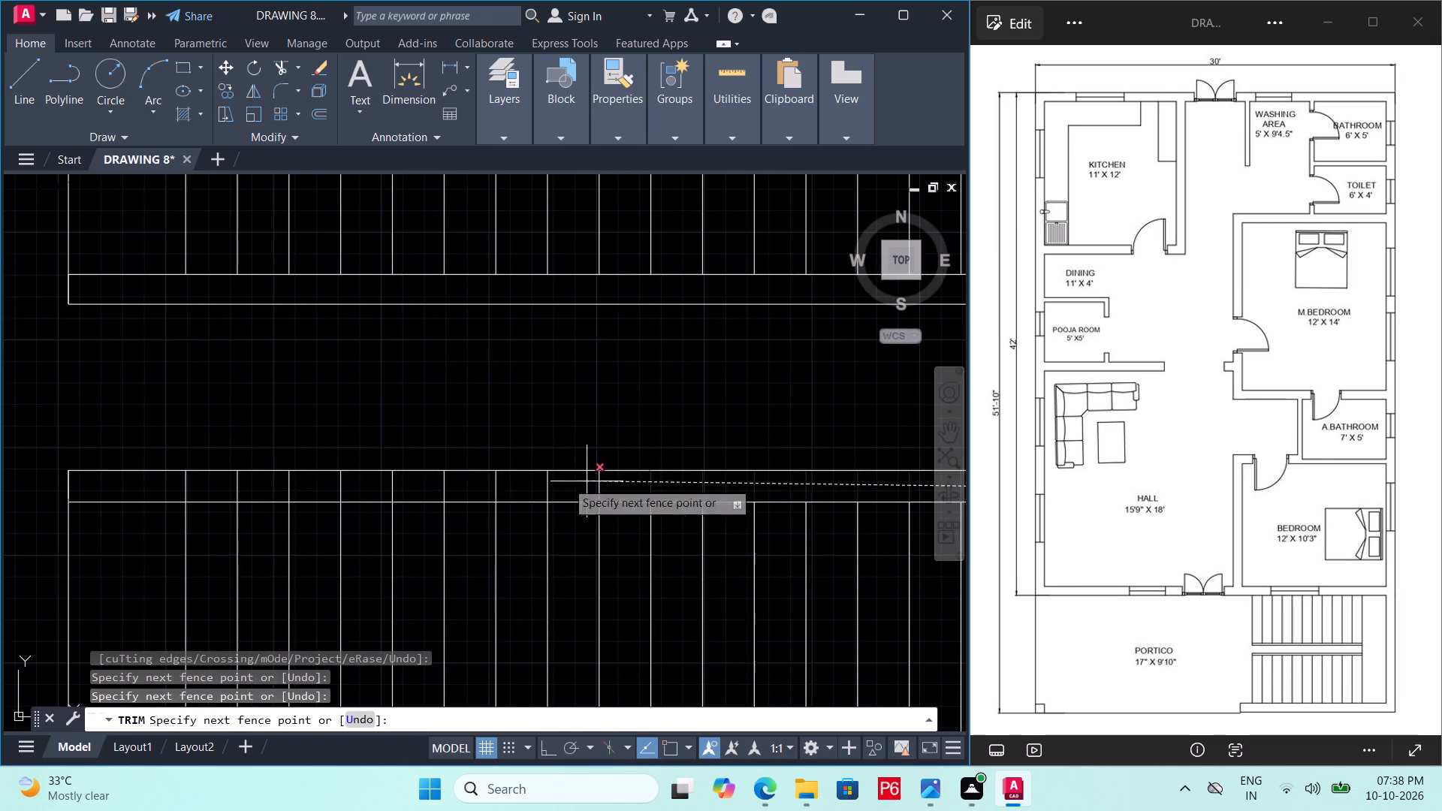
click(174, 480)
key(ctrl+s)
key(ctrl+s)
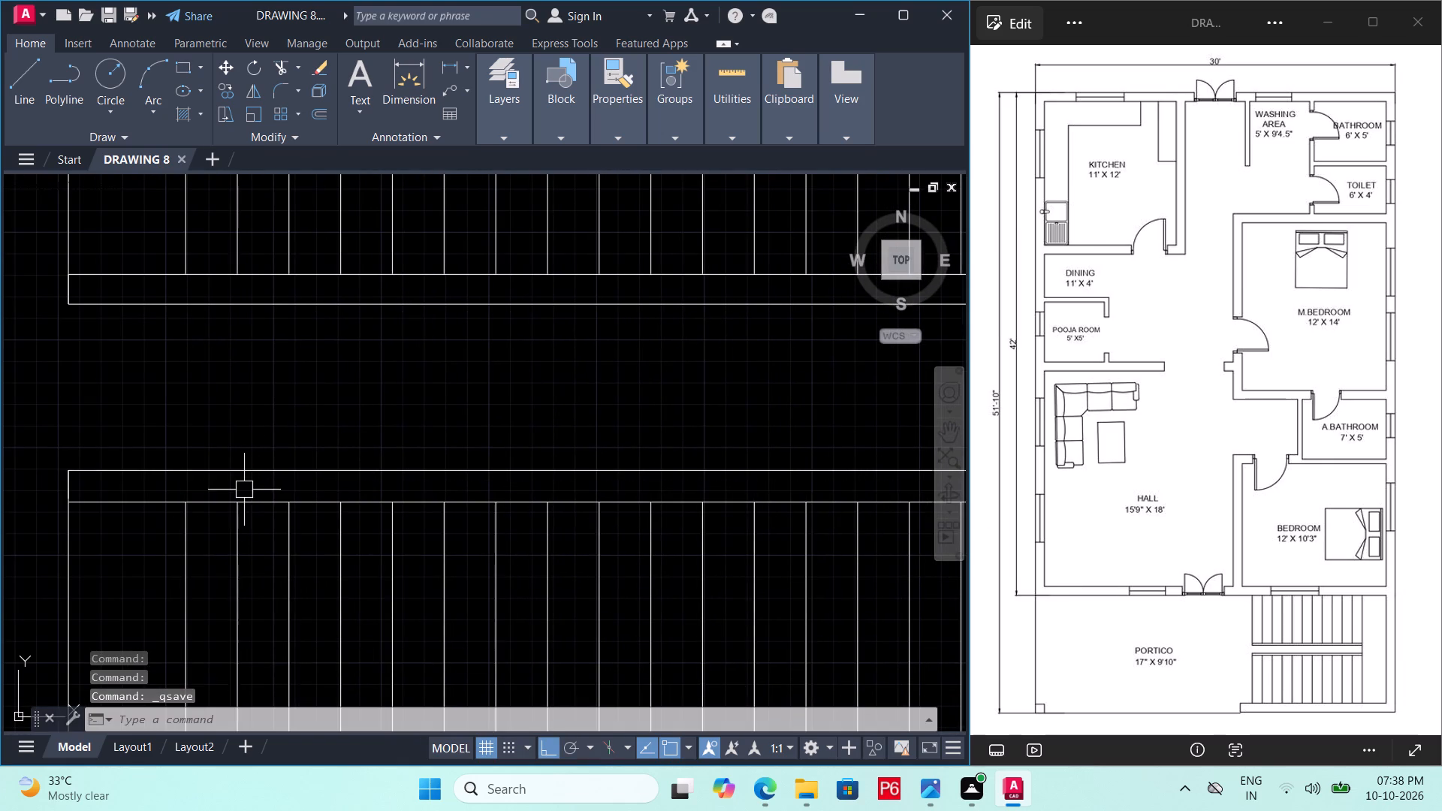
key(ctrl+s)
Delete the two vertical lines closing the left edge of the upper and lower stair flights, and save the drawing.
scroll(244, 490, down, 2)
middle_drag(245, 490, 265, 465)
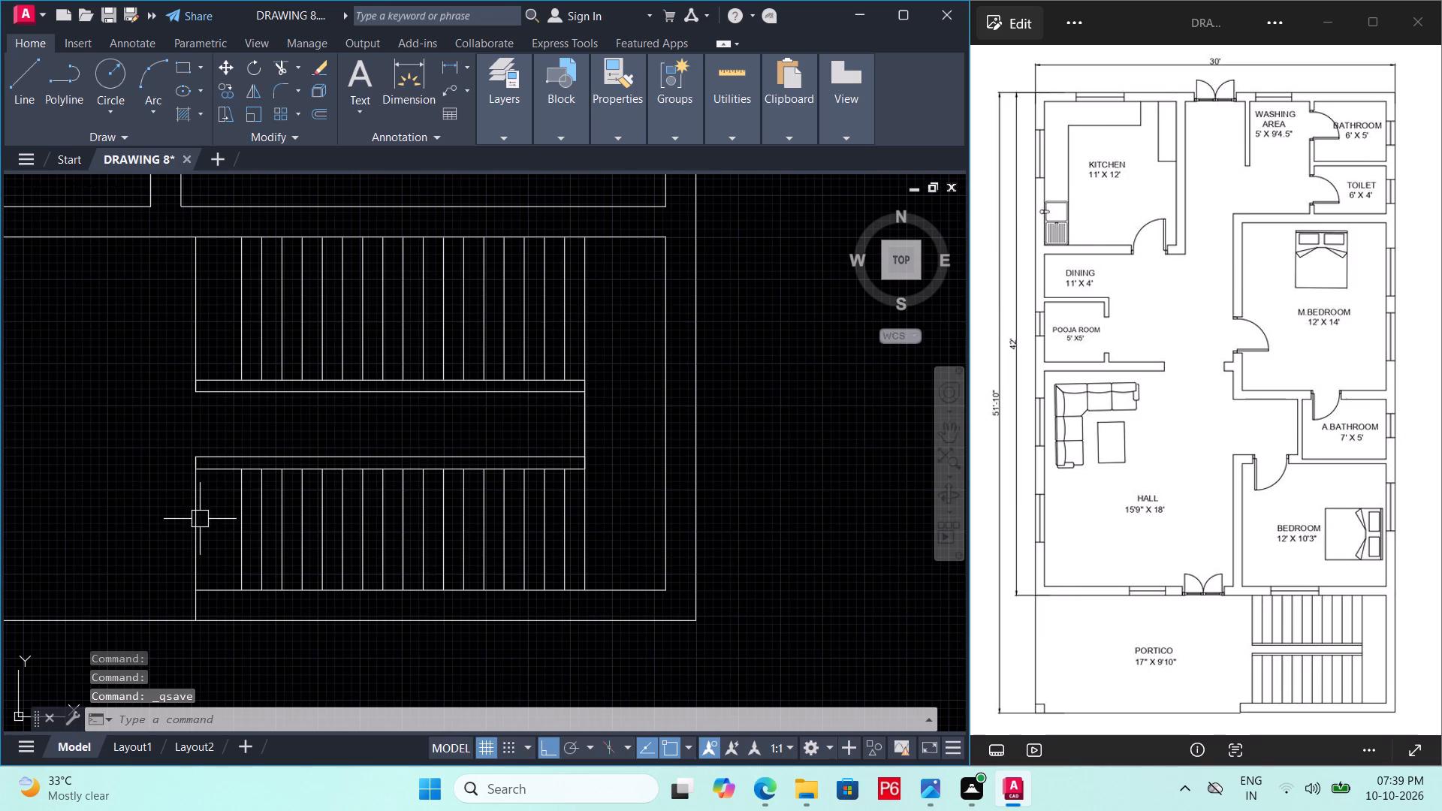
click(192, 528)
click(190, 289)
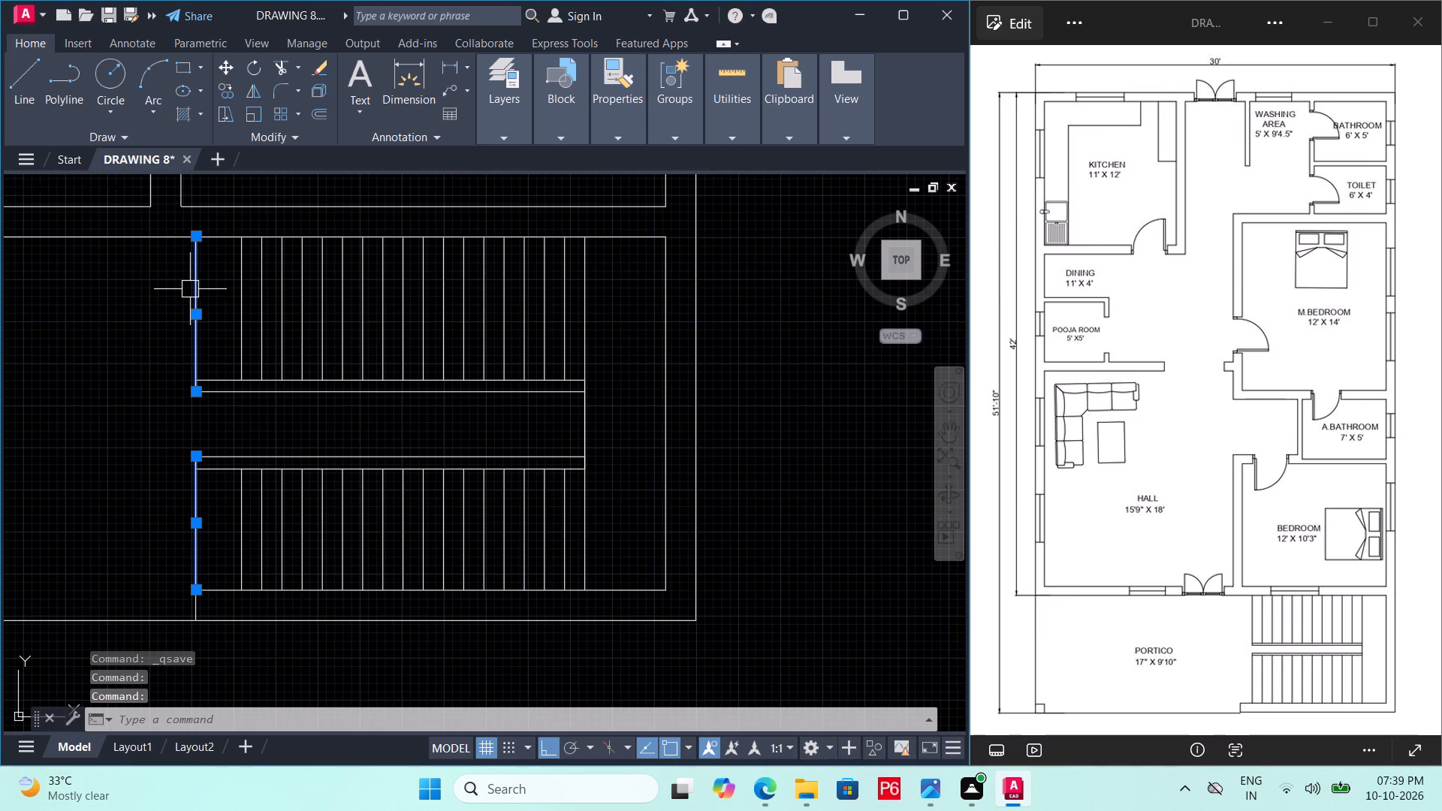
key(Delete)
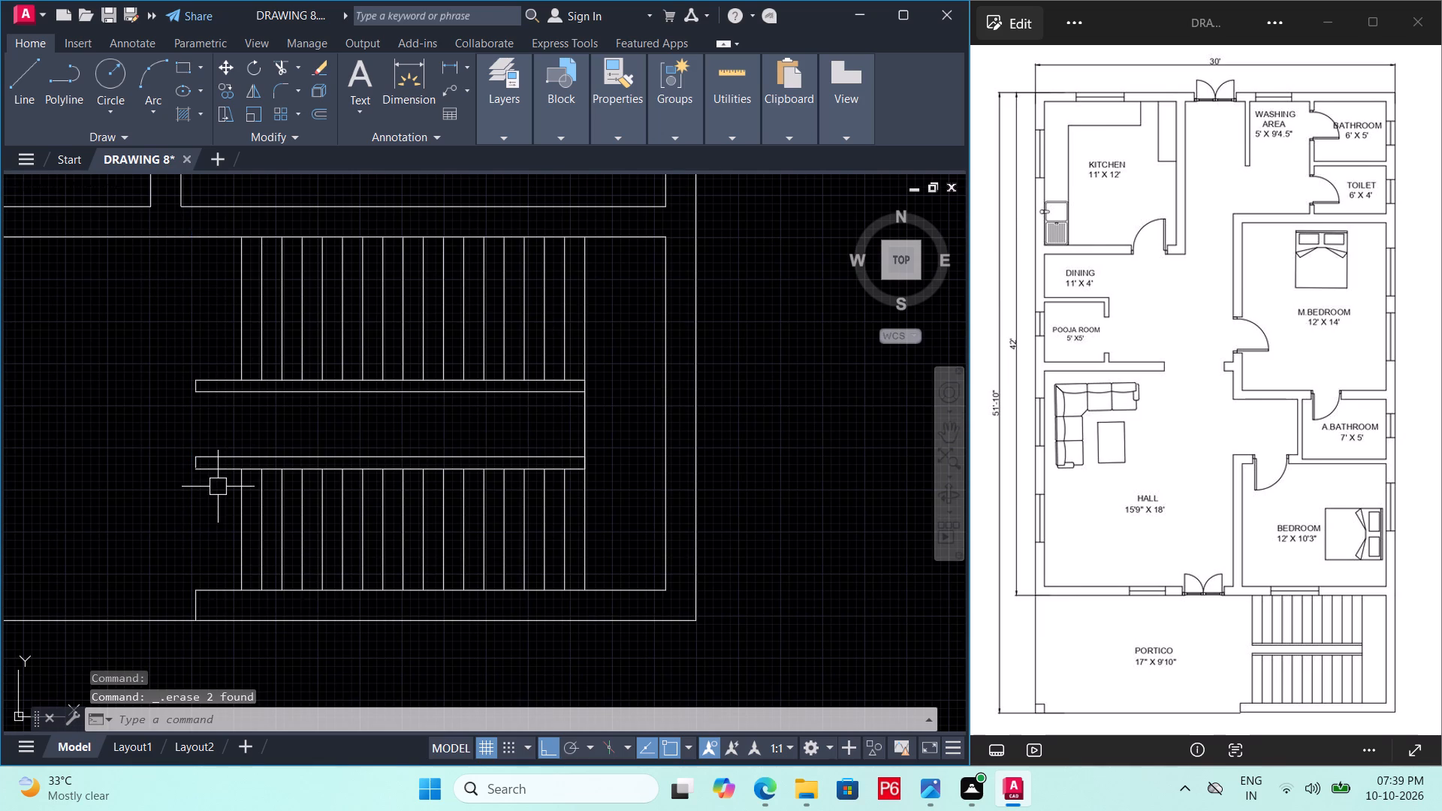
key(ctrl+s)
key(ctrl+s)
key(ctrl+s)
key(ctrl+s)
key(ctrl+s)
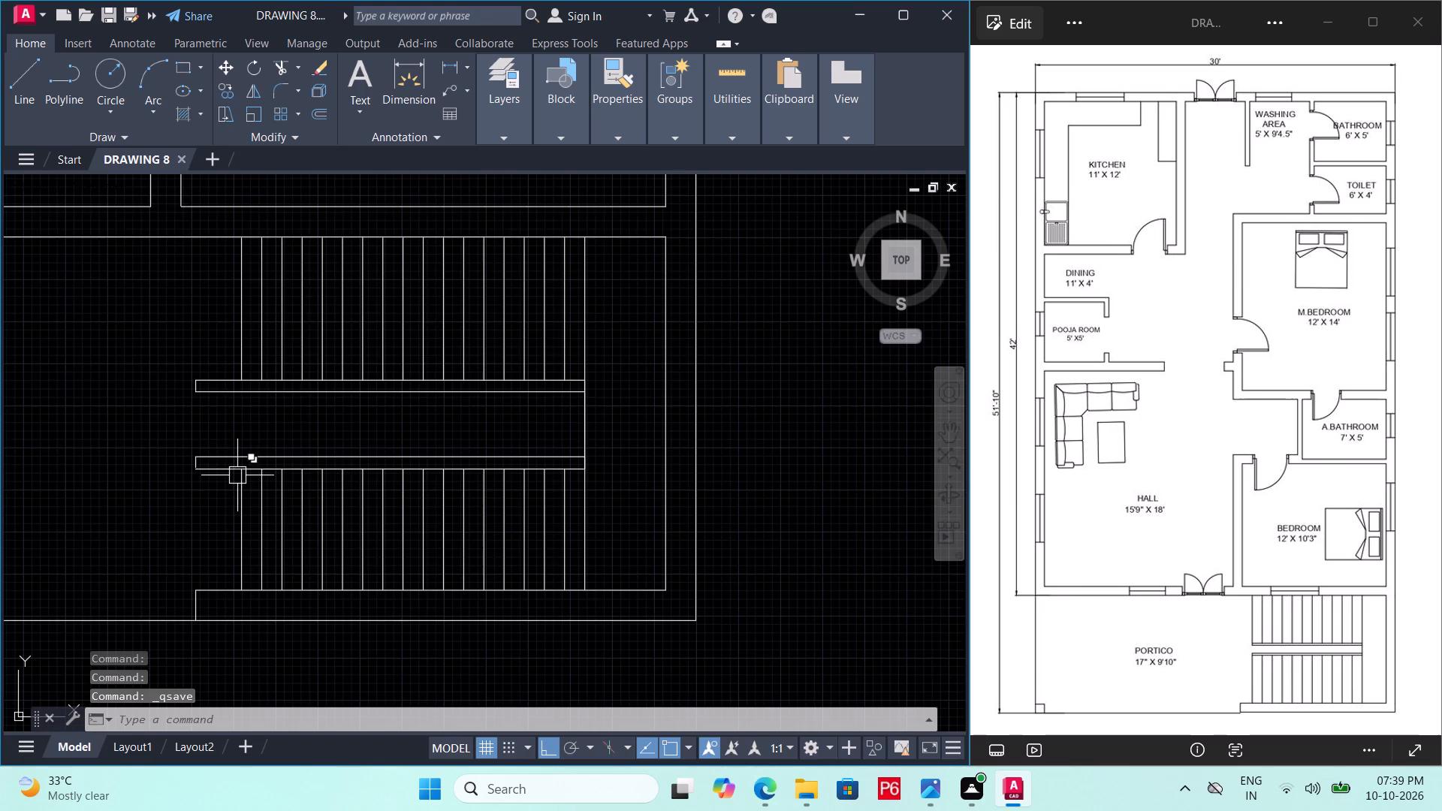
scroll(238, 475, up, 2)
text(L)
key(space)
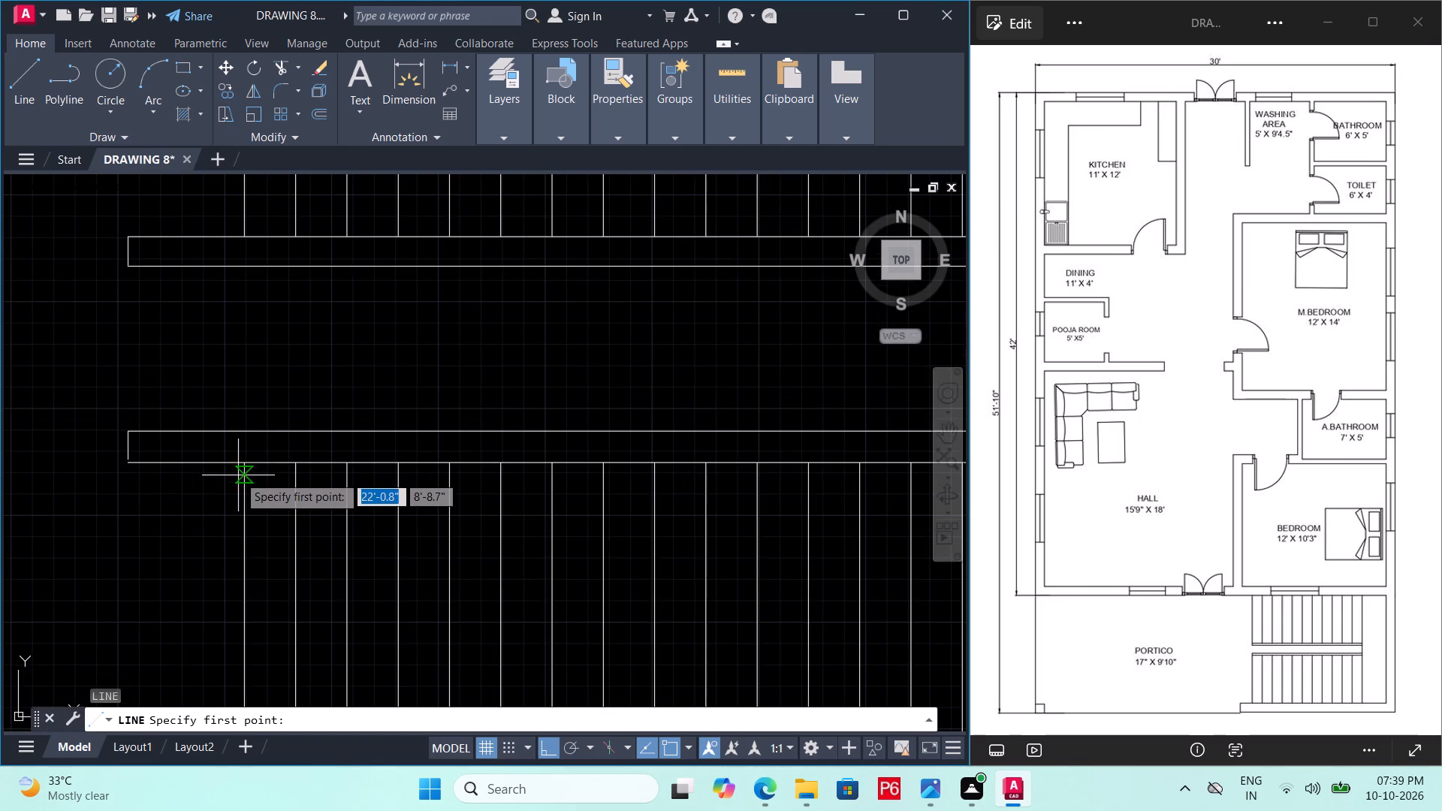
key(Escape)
Extend the leftmost tread line of the lower and upper flights across the adjacent narrow strips.
text(EX)
key(space)
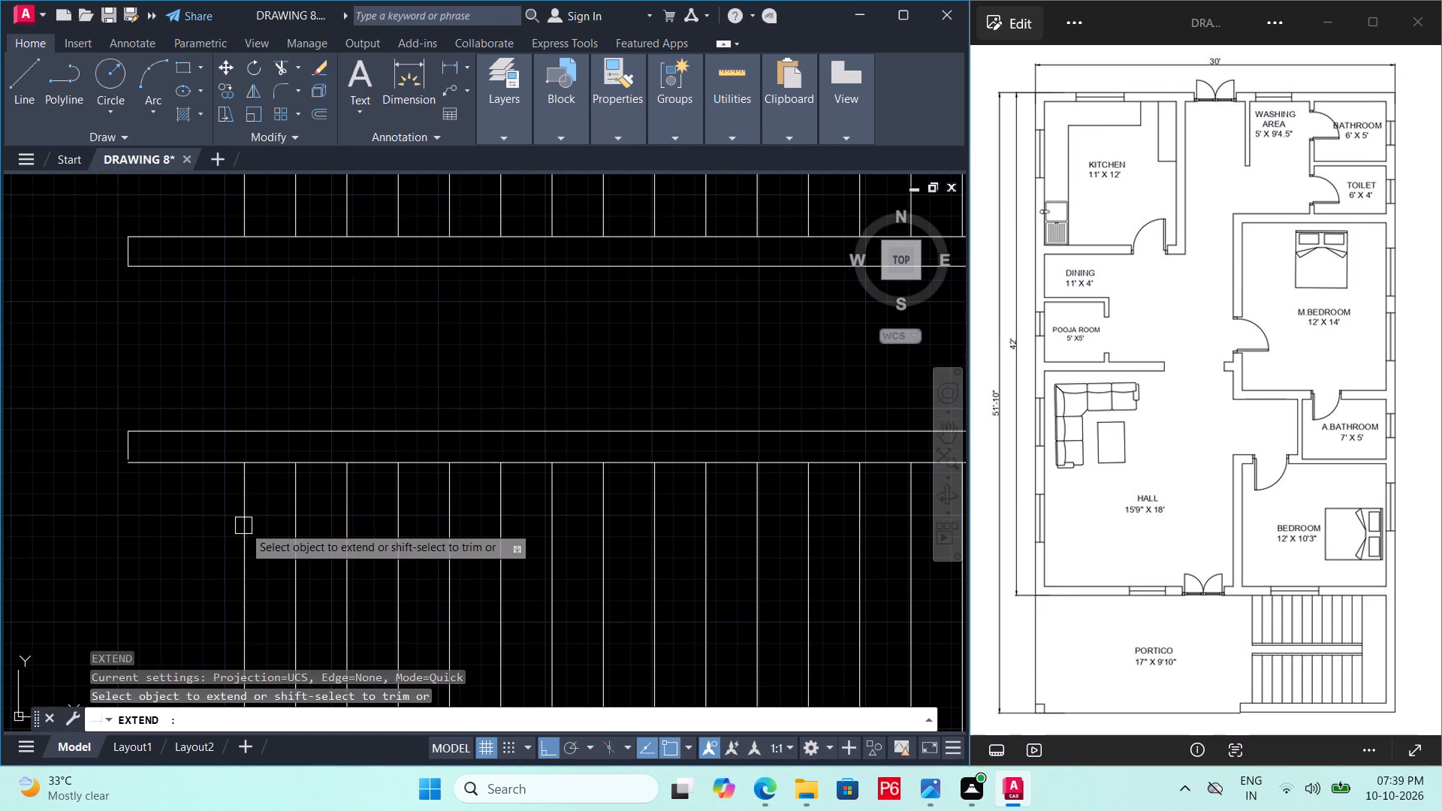
key(space)
click(244, 528)
click(242, 213)
key(Escape)
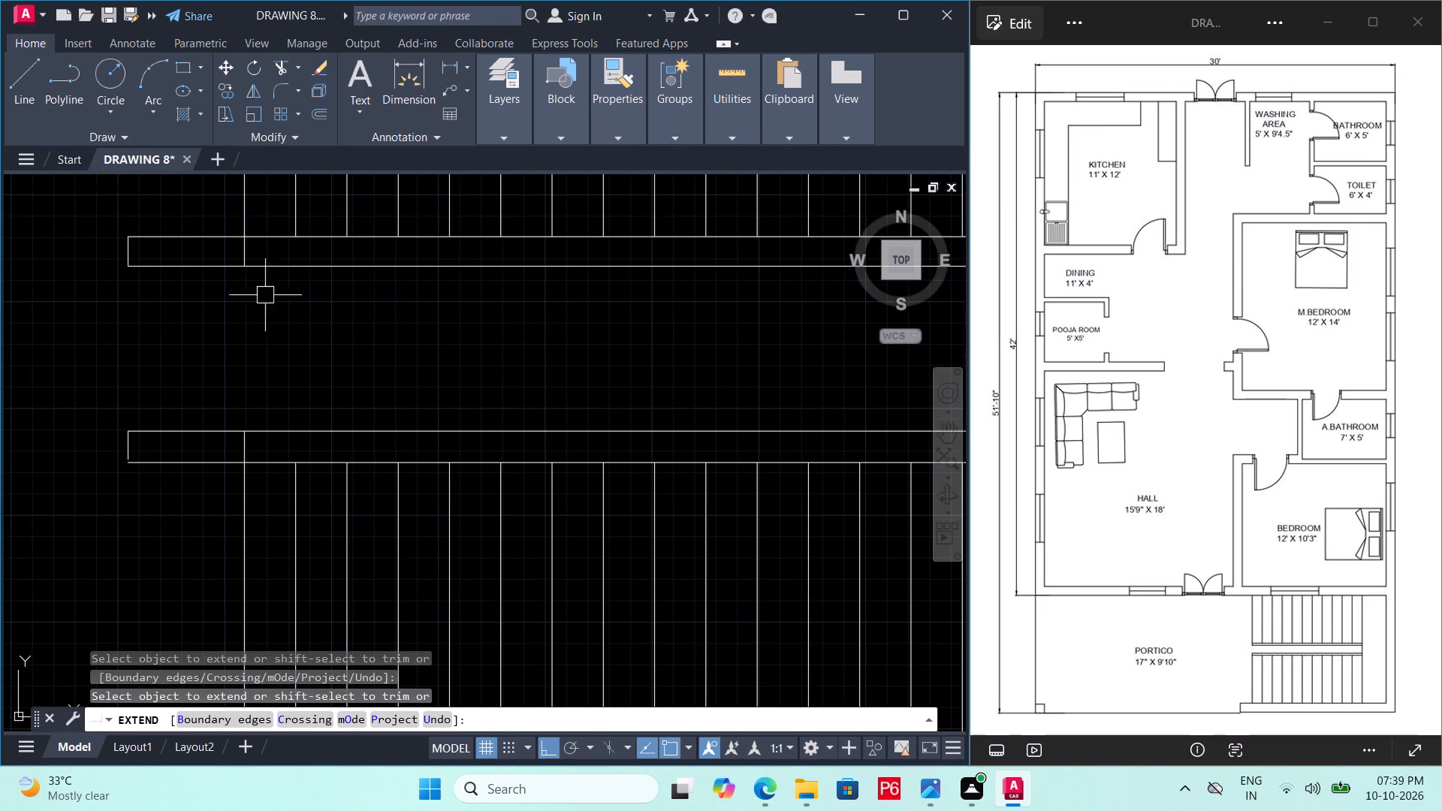
Trim the horizontal edges of both narrow strips that project left of the first tread line.
middle_drag(278, 350, 339, 393)
key(r)
key(Escape)
text(TR)
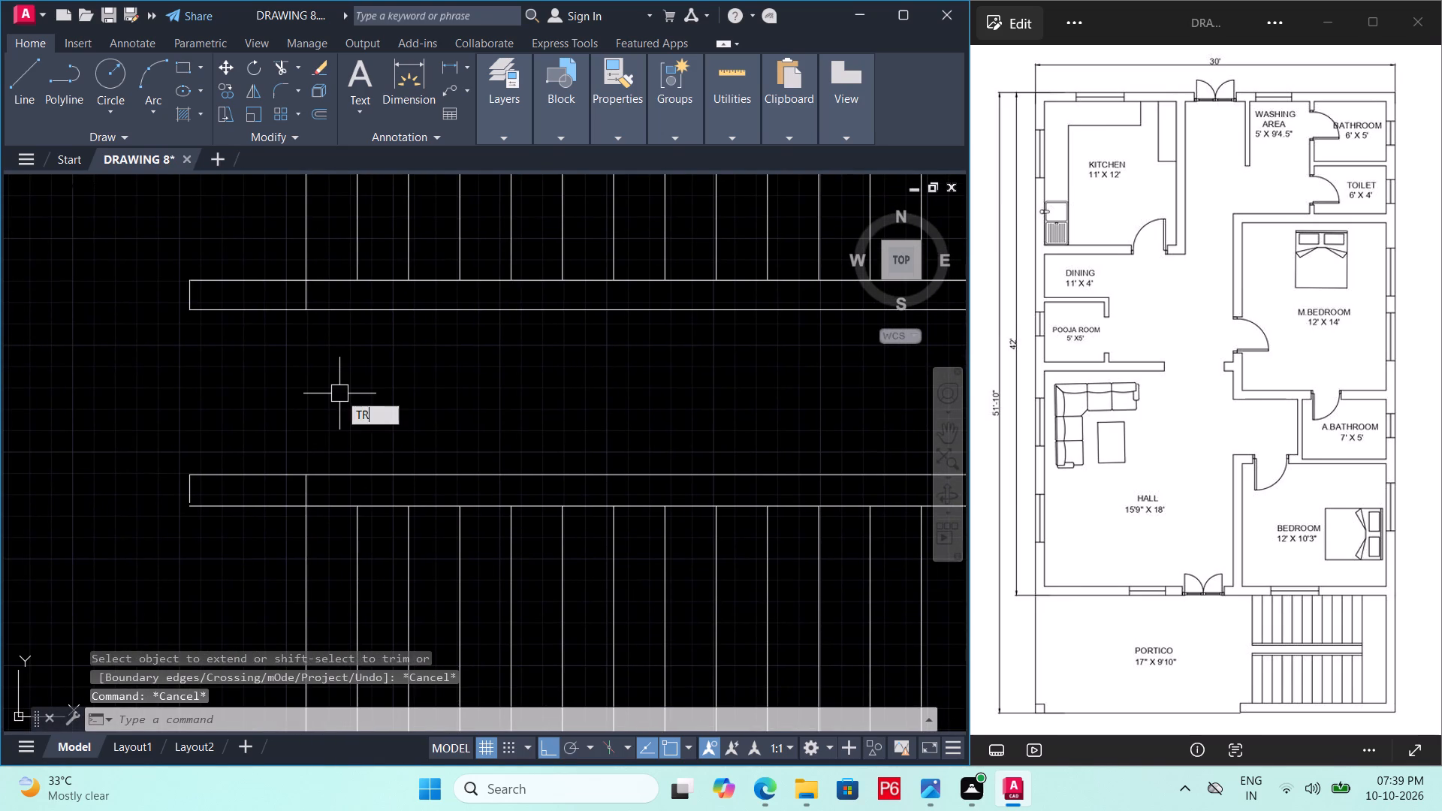
key(space)
key(space)
double_click(257, 279)
click(243, 321)
click(268, 282)
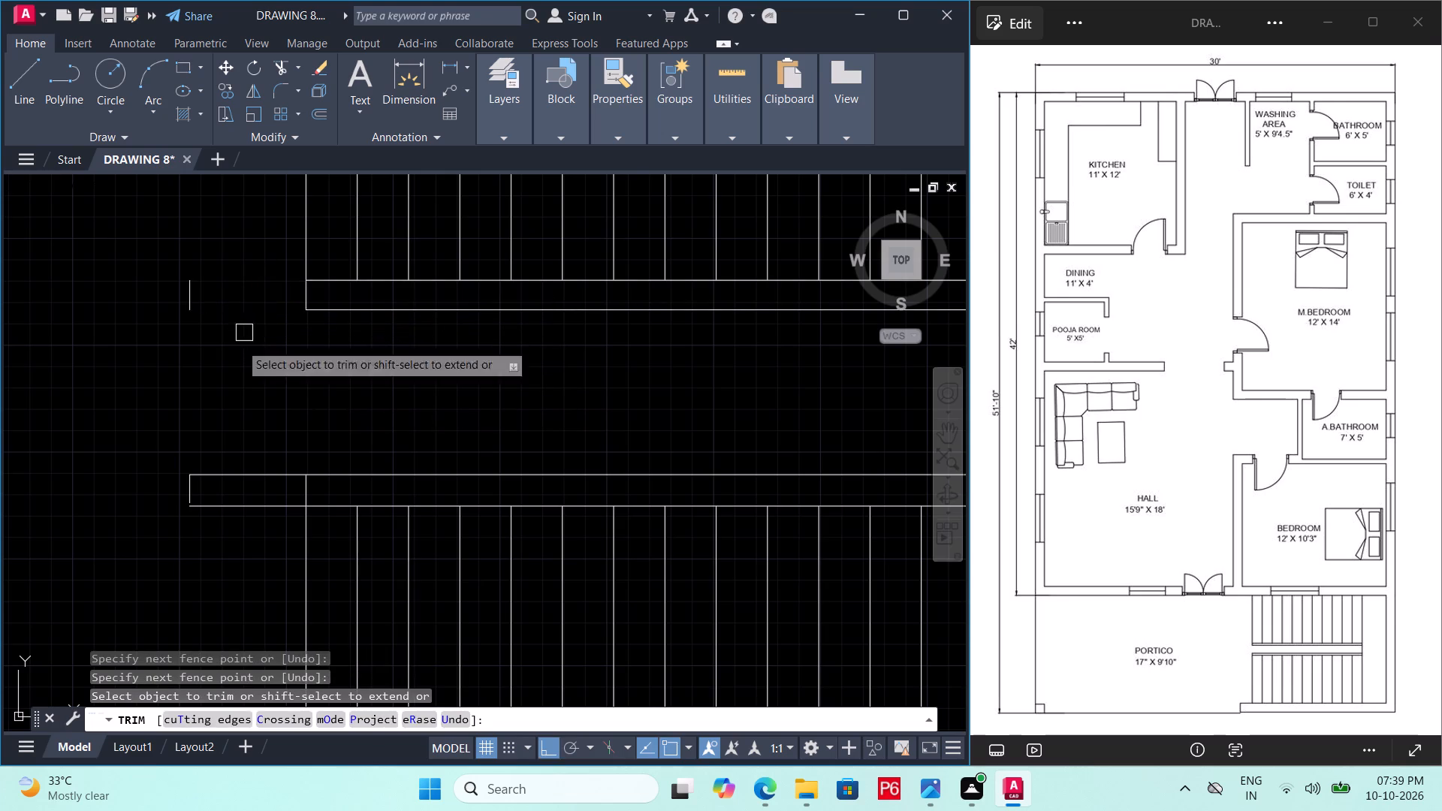
drag(235, 433, 231, 460)
drag(223, 521, 226, 508)
click(245, 428)
key(Escape)
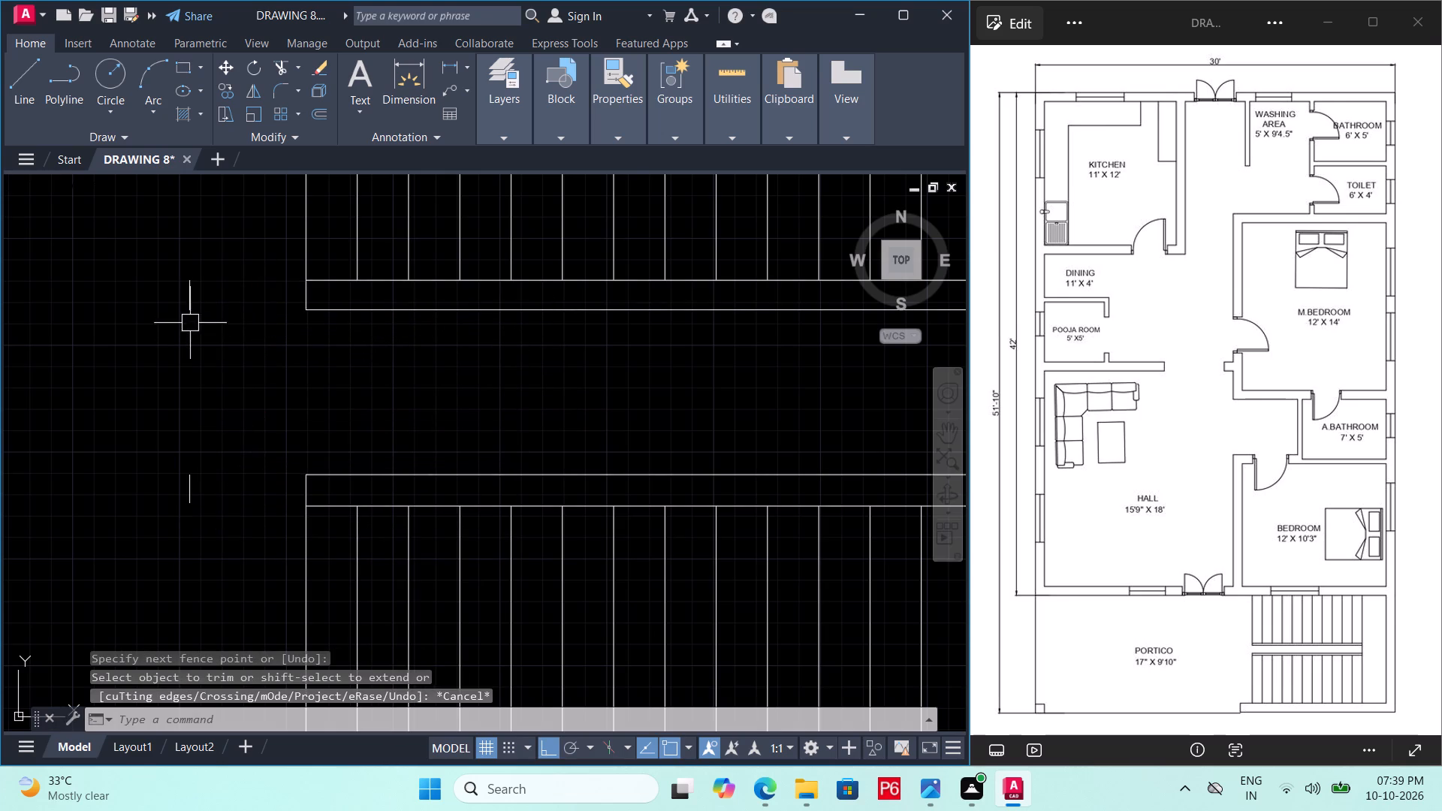
Delete the two short vertical end lines left over beside the narrow strips and save the drawing.
click(198, 309)
click(192, 482)
key(Delete)
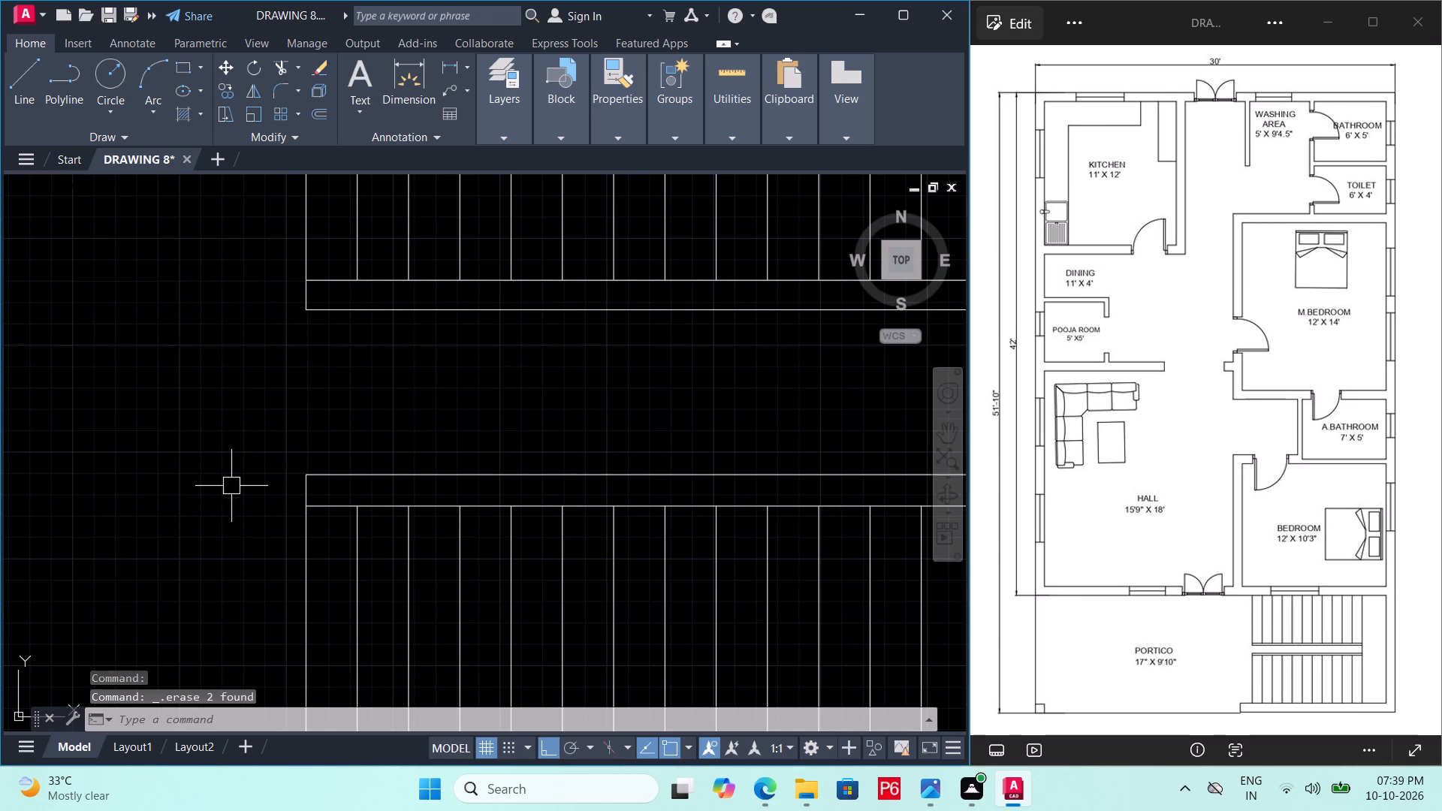
key(ctrl+s)
key(ctrl+s)
key(ctrl+s)
key(ctrl+s)
Move the whole staircase, both flights and strips, 6" to the left along the portico wall and save the drawing.
ctrl+scroll(221, 477, down, 4)
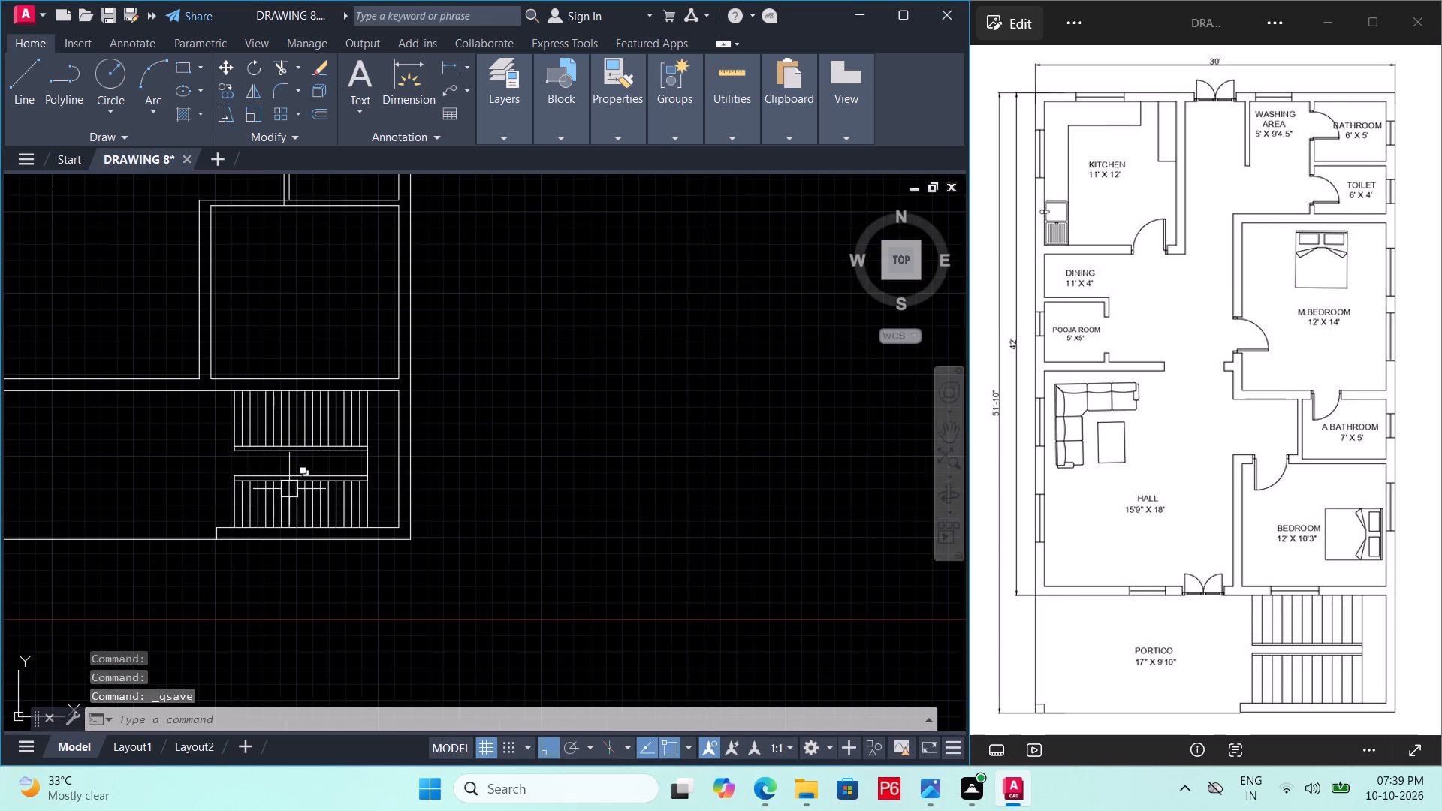
middle_drag(291, 489, 345, 454)
scroll(382, 437, up, 1)
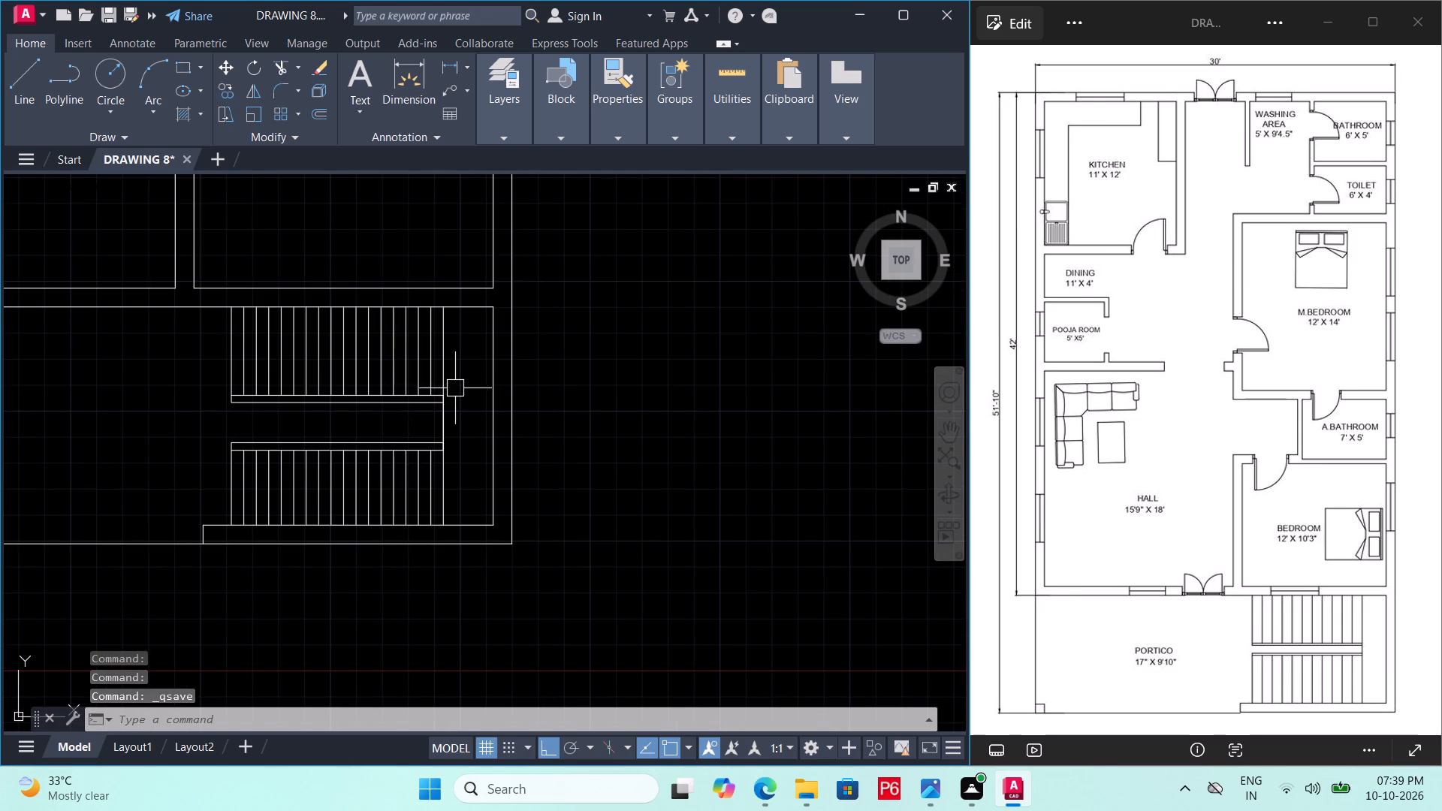
click(469, 375)
click(206, 498)
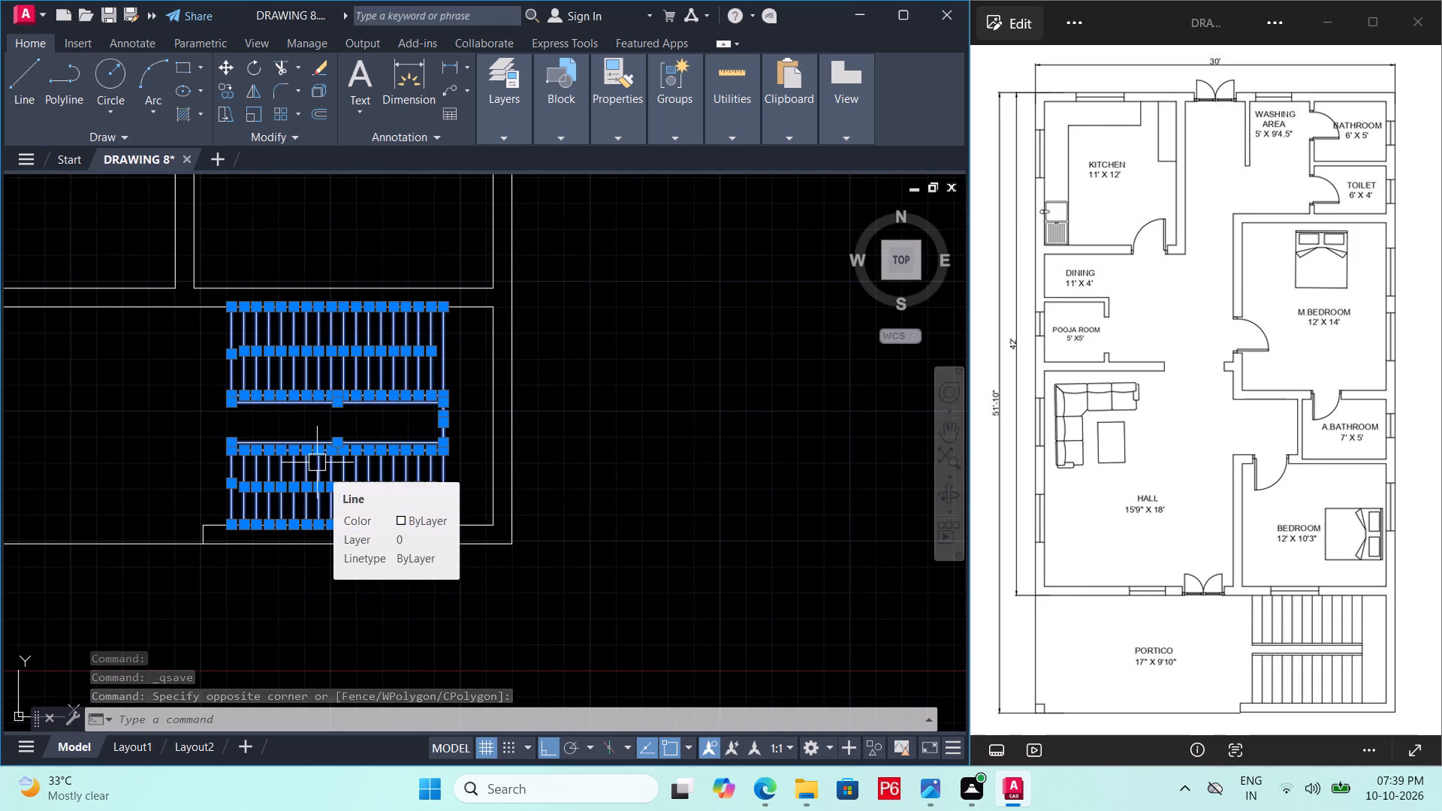
text(M)
key(space)
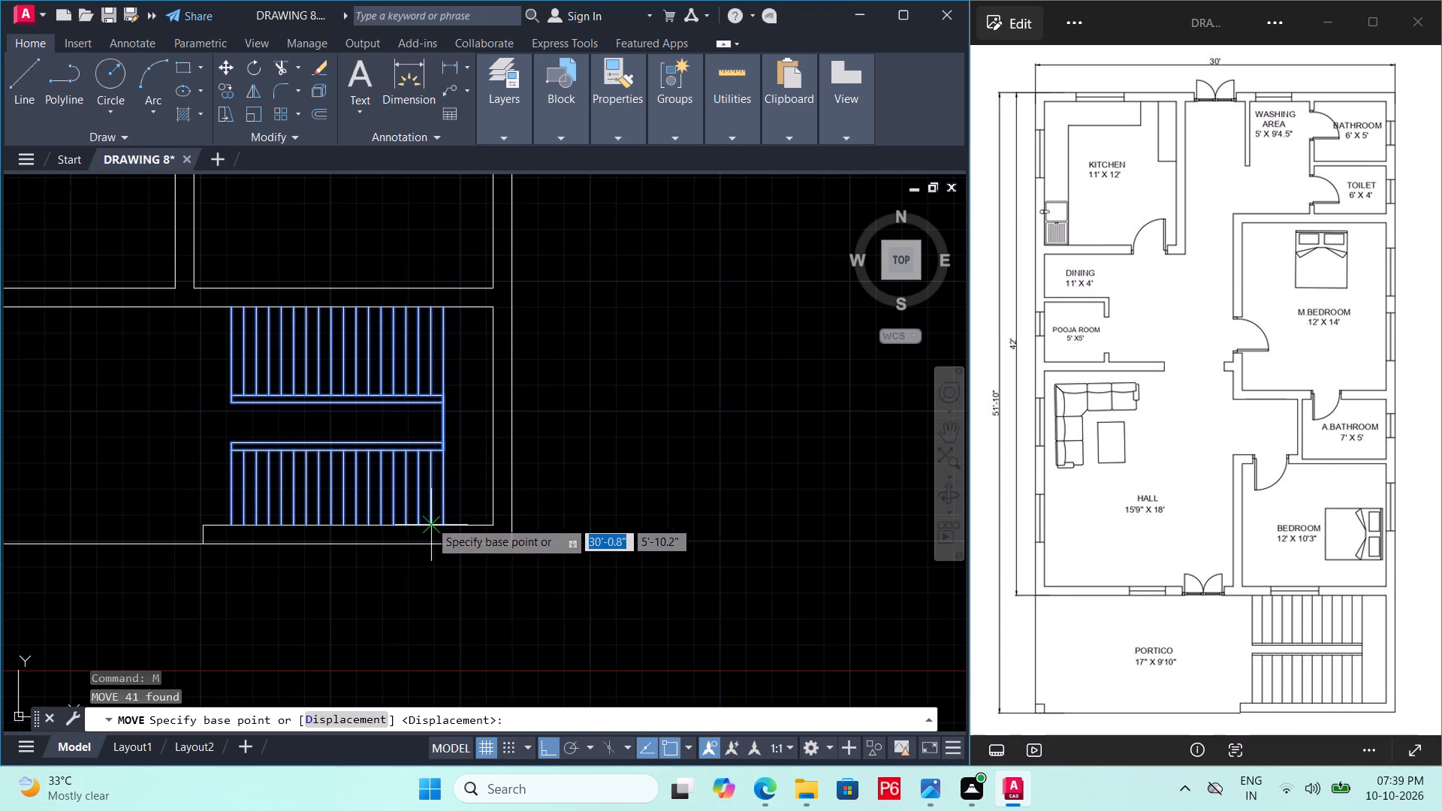
click(442, 522)
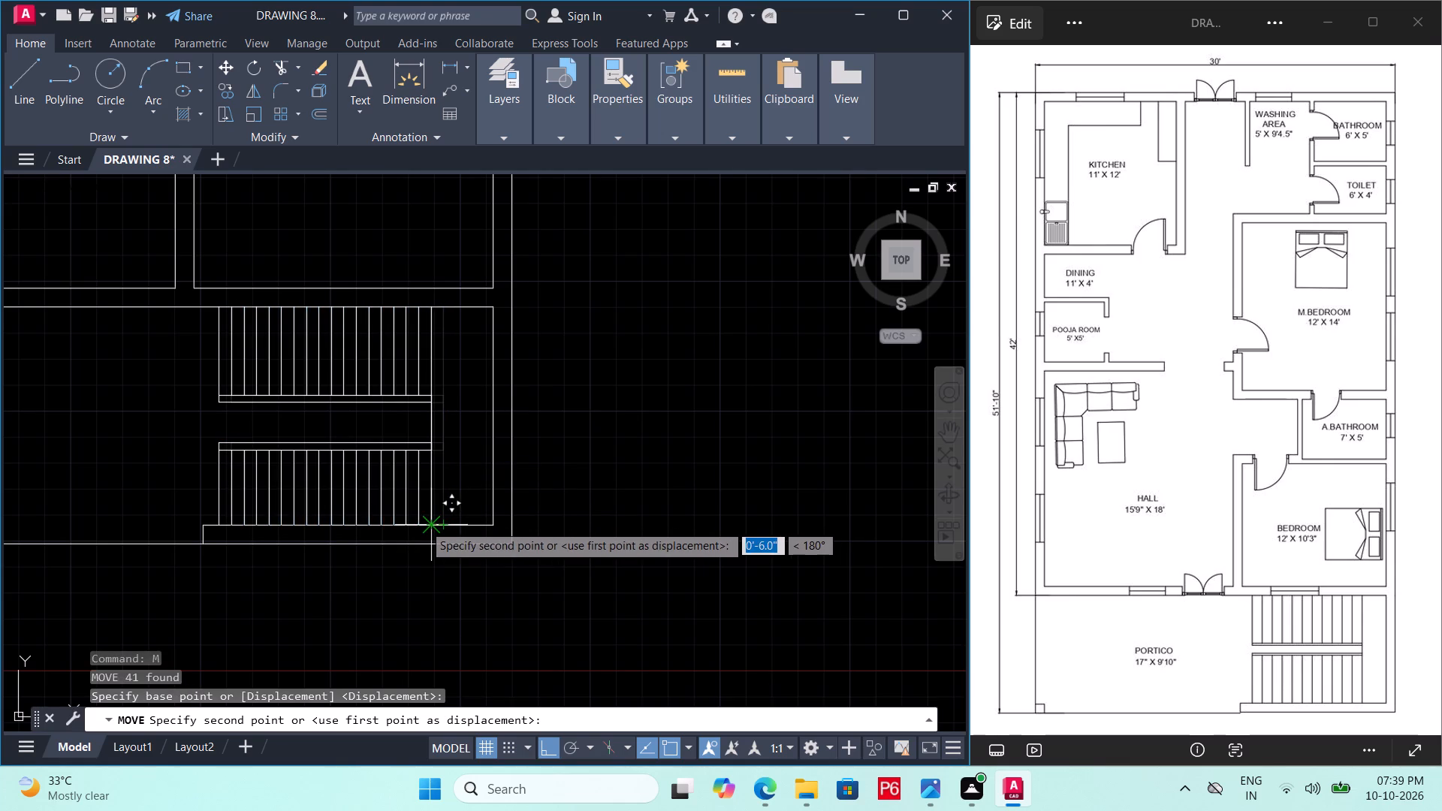
click(424, 524)
key(ctrl+s)
key(ctrl+s)
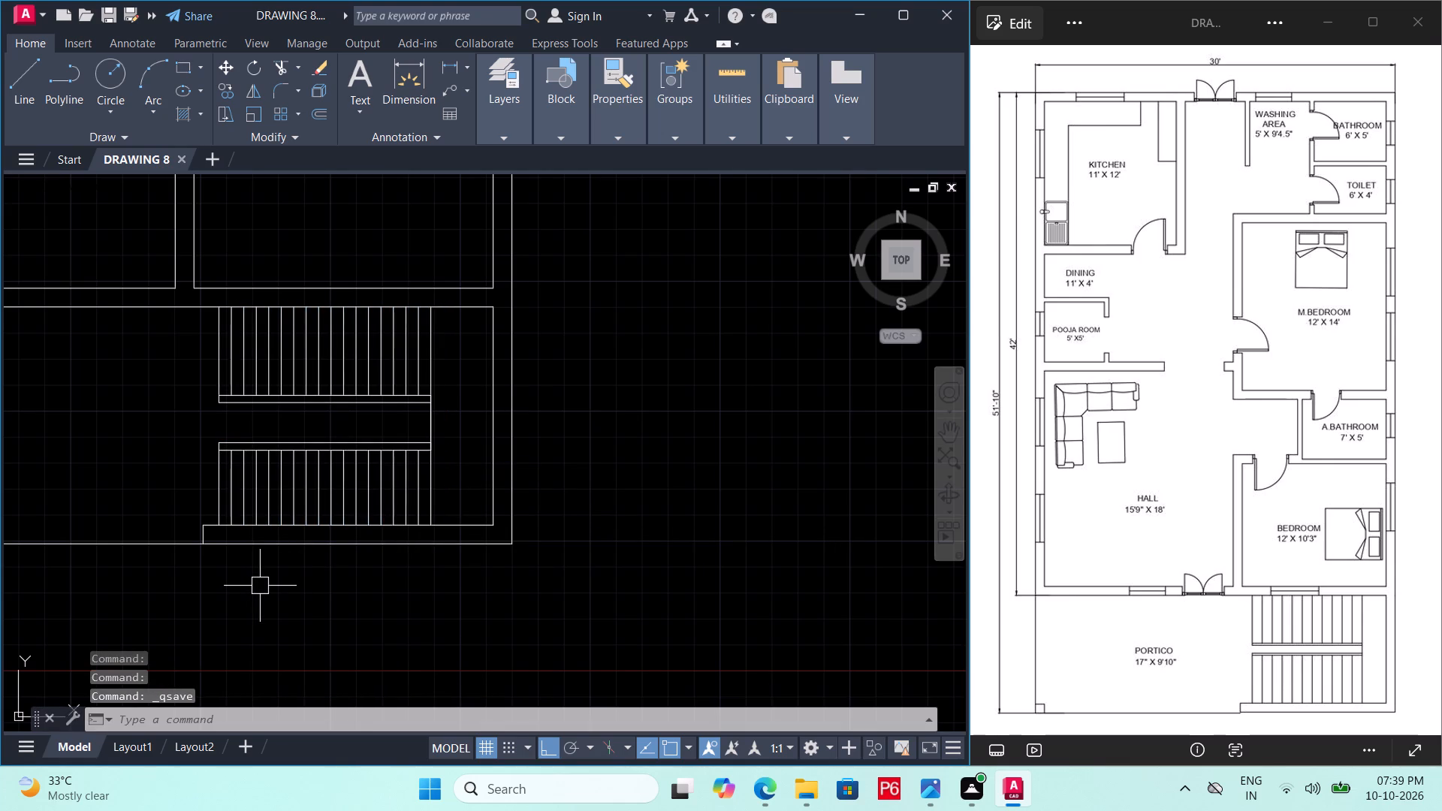
key(ctrl+s)
key(ctrl+s)
Examine the whole floor plan against the reference and save the drawing.
middle_drag(318, 544, 318, 545)
middle_drag(318, 545, 475, 652)
scroll(547, 565, down, 1)
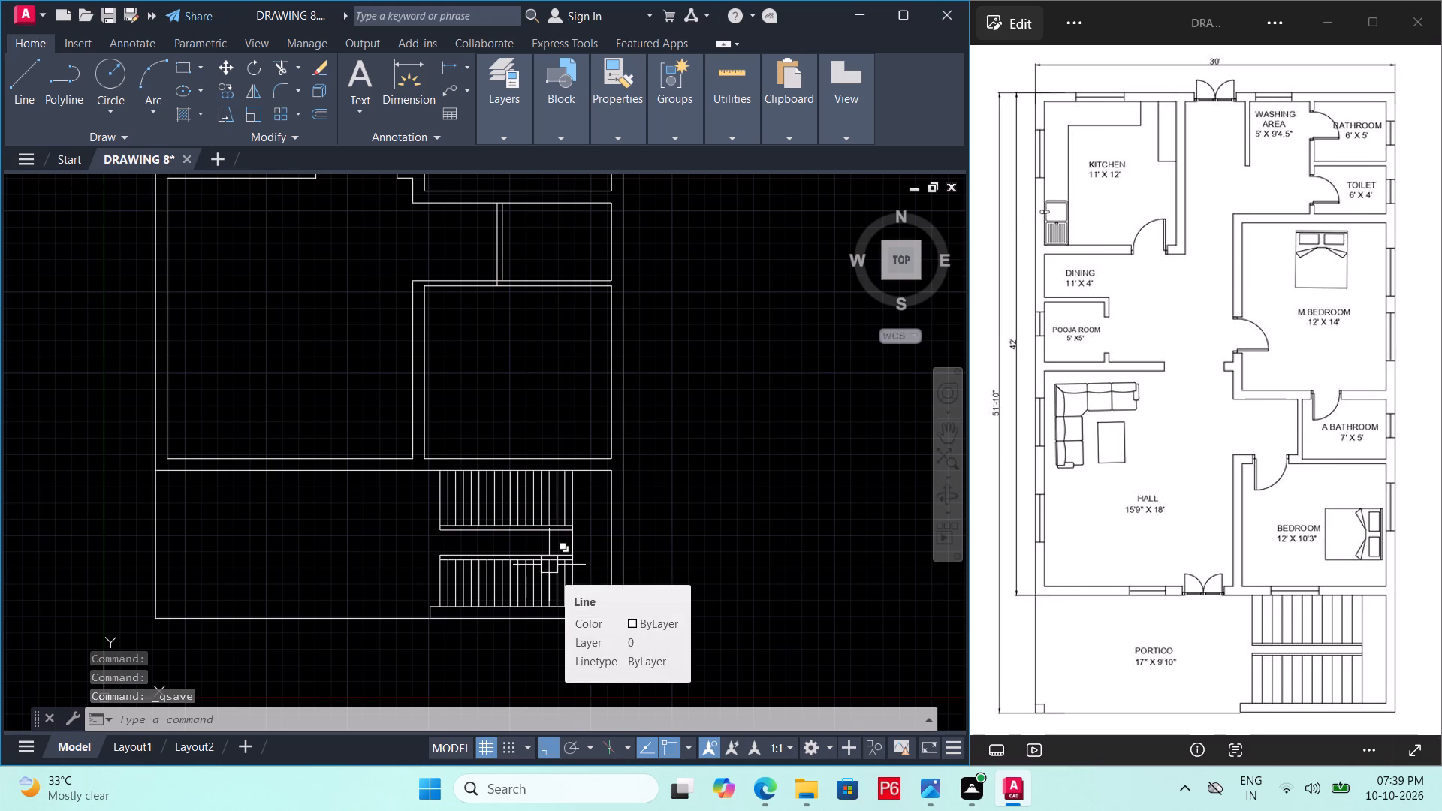
scroll(376, 571, down, 1)
middle_drag(376, 574, 420, 607)
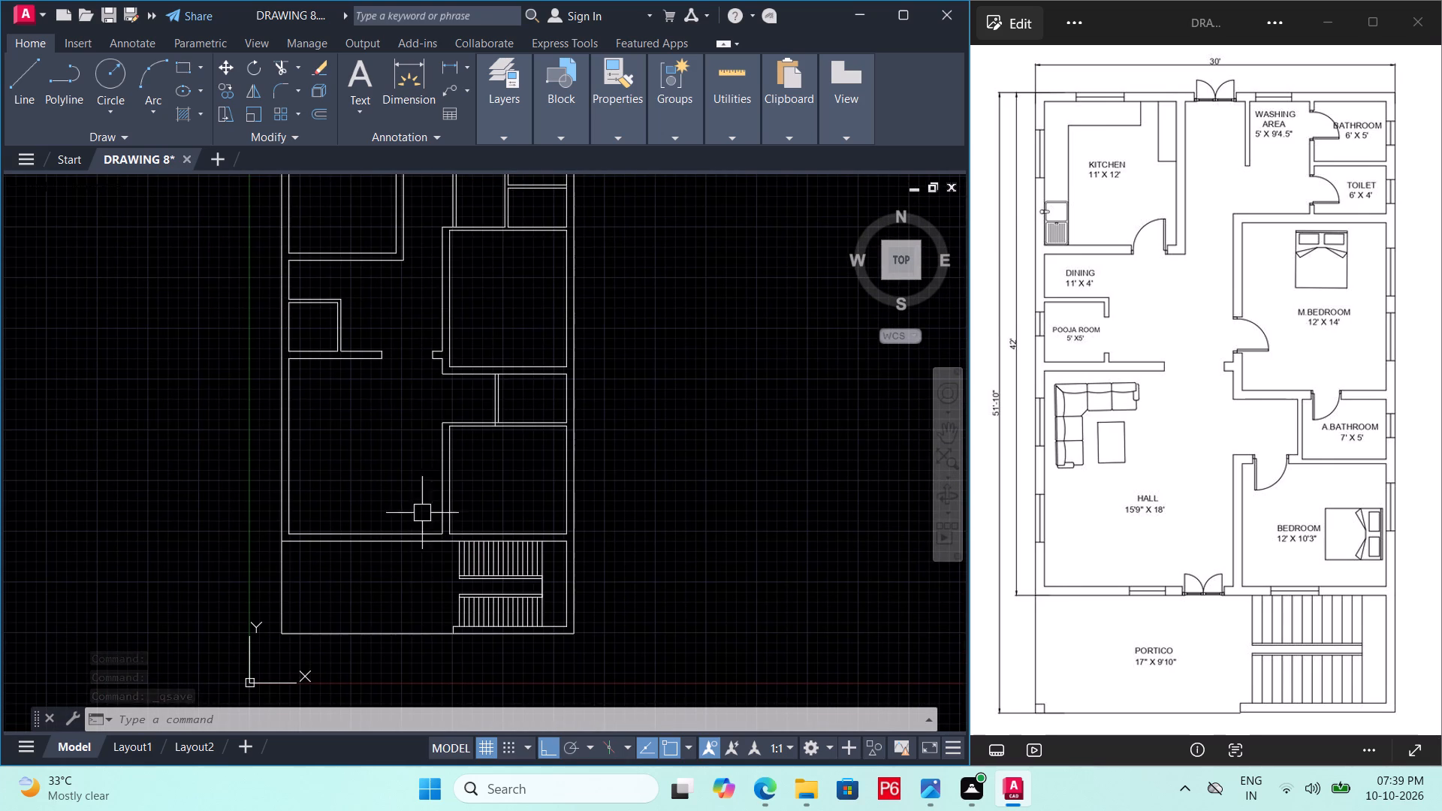
middle_drag(373, 450, 411, 583)
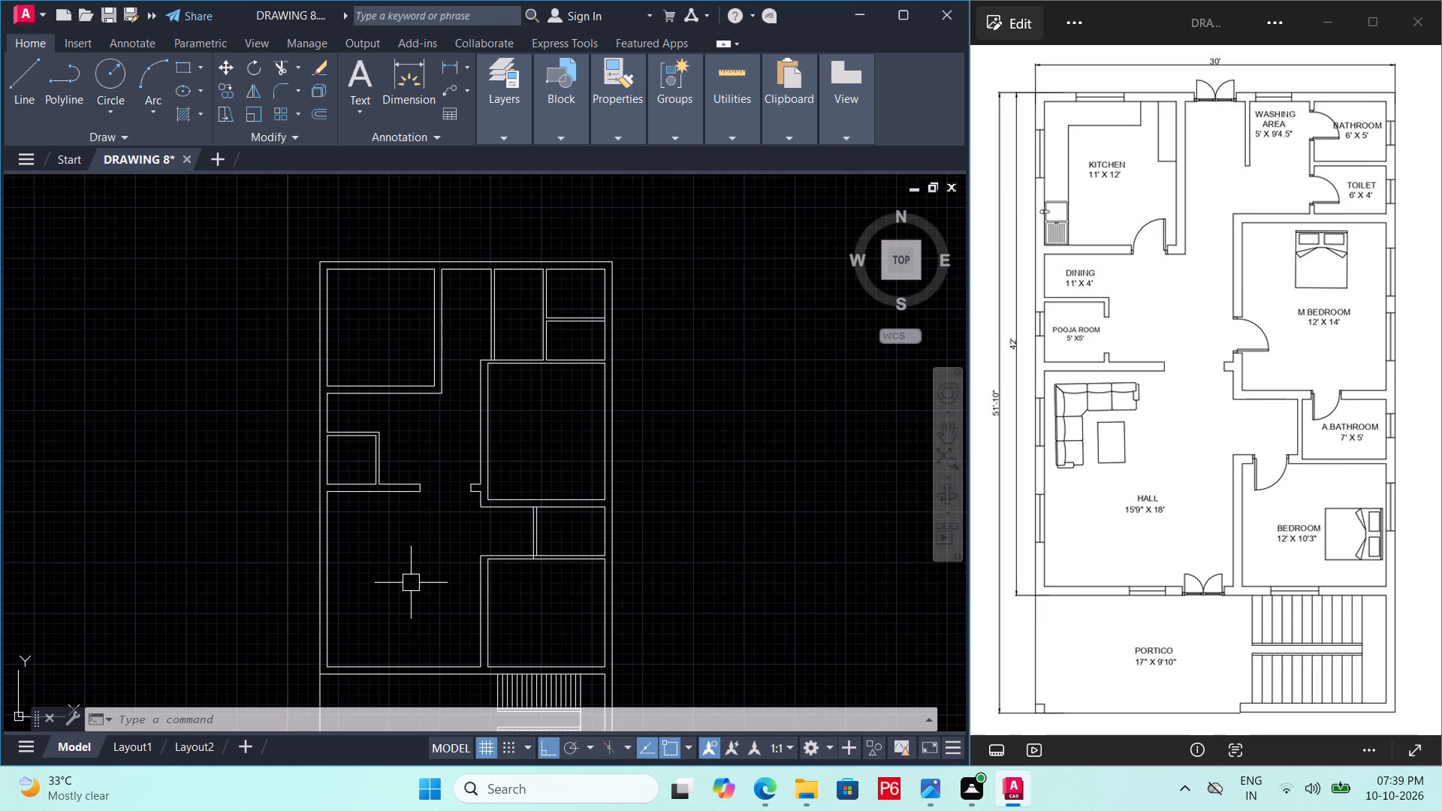
middle_drag(411, 583, 475, 529)
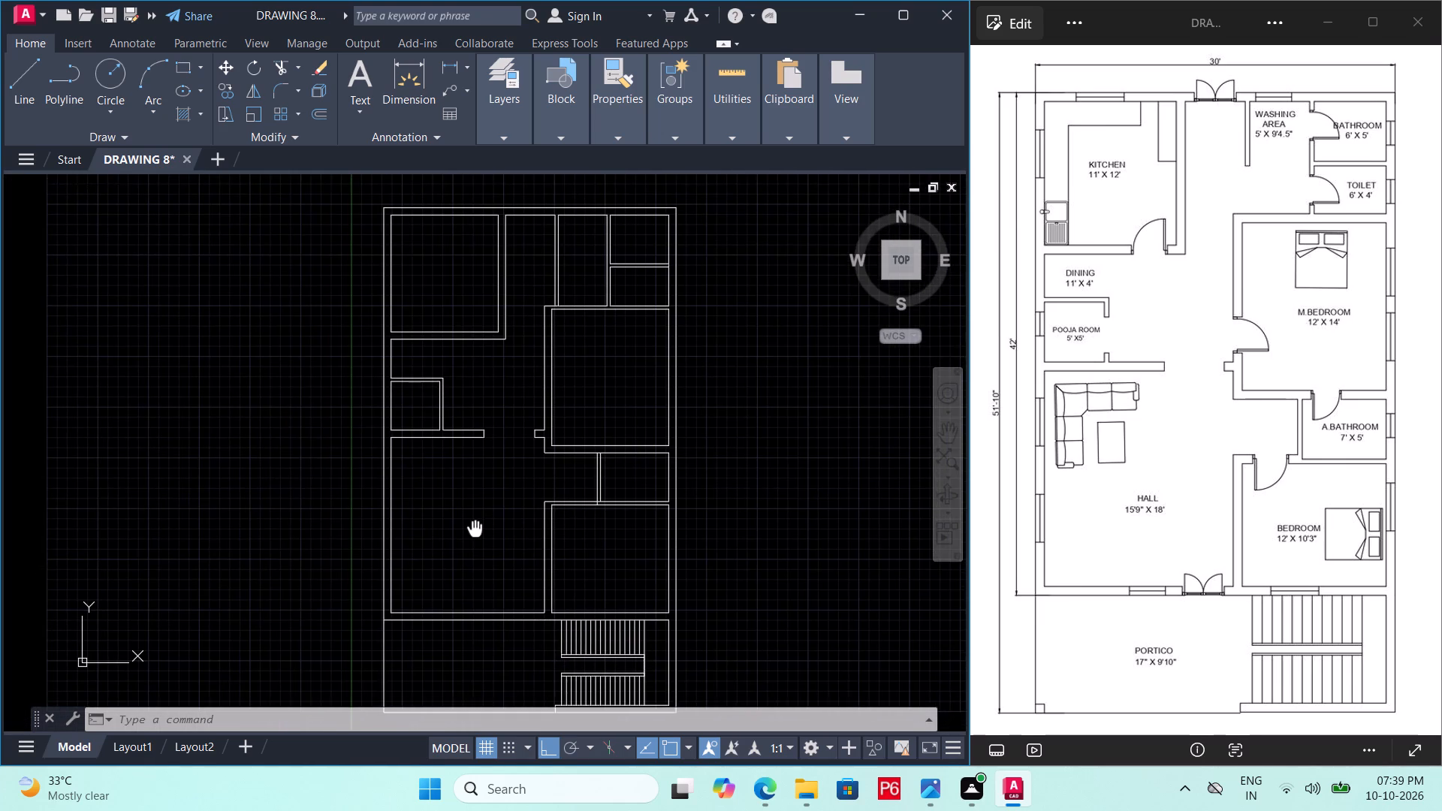
middle_drag(475, 529, 470, 511)
key(ctrl+s)
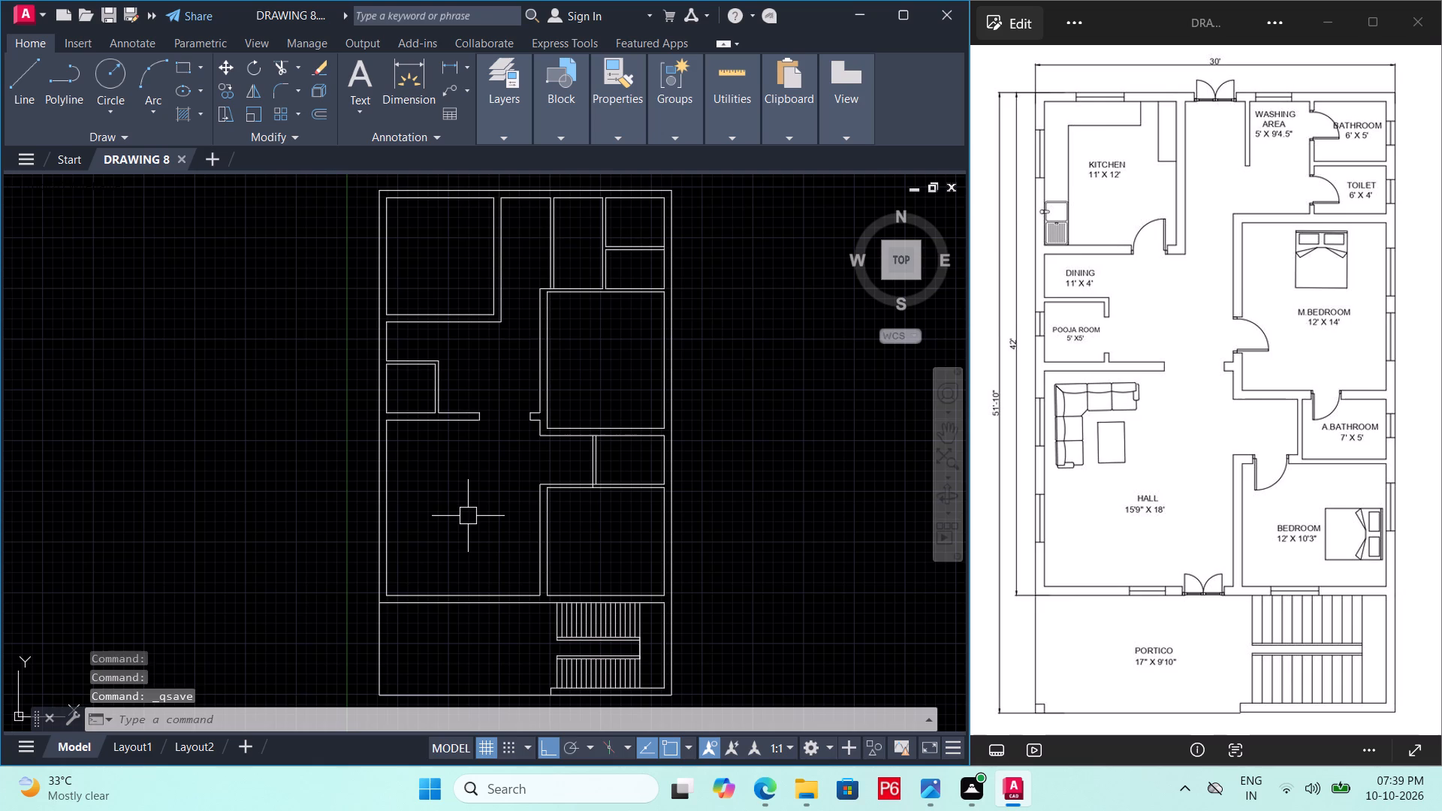
key(ctrl+s)
key(ctrl+s)
key(ctrl+s)
Draw a vertical 9" line across the wall between hall and portico, just left of the hall's lower-right corner.
scroll(476, 610, up, 1)
scroll(541, 595, up, 4)
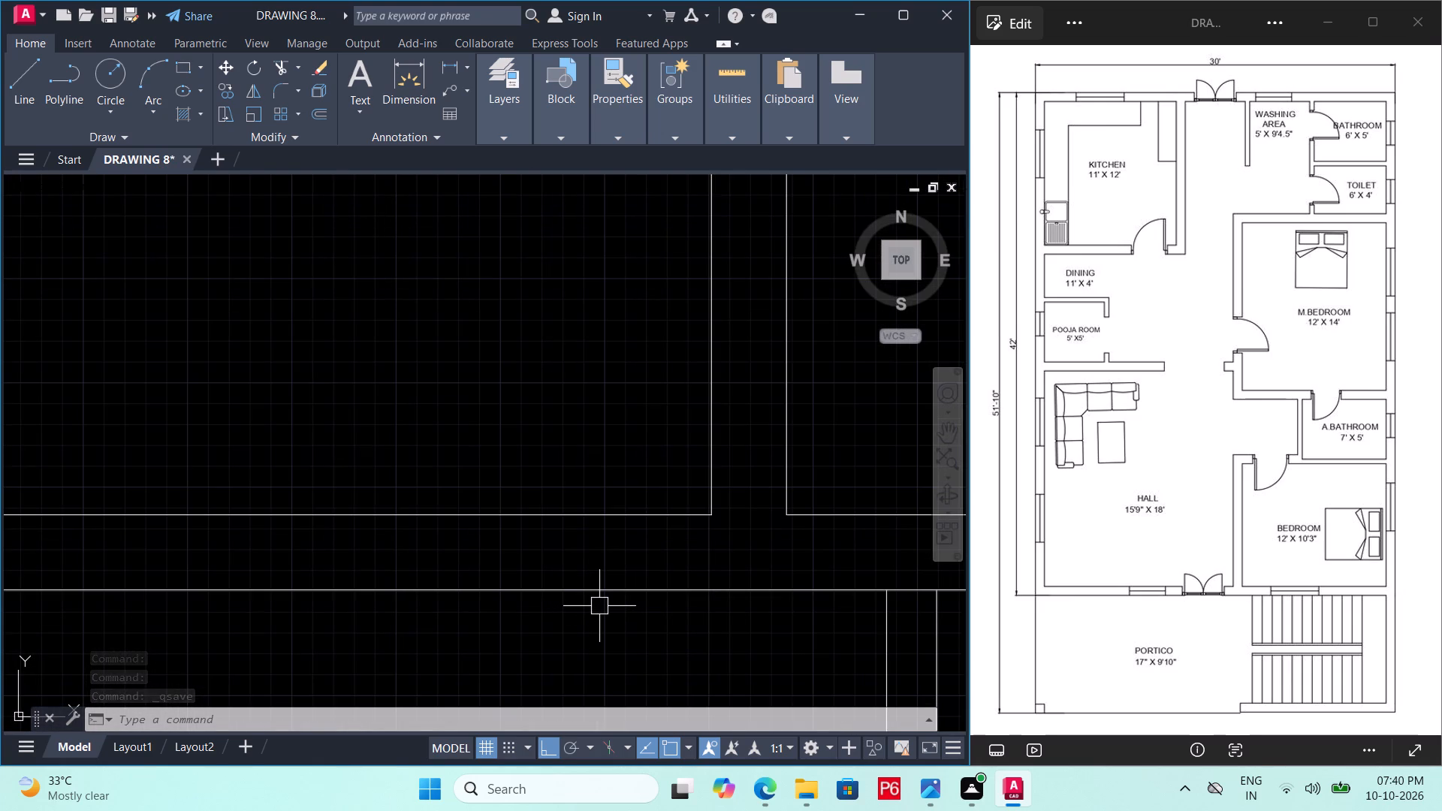
text(L)
key(space)
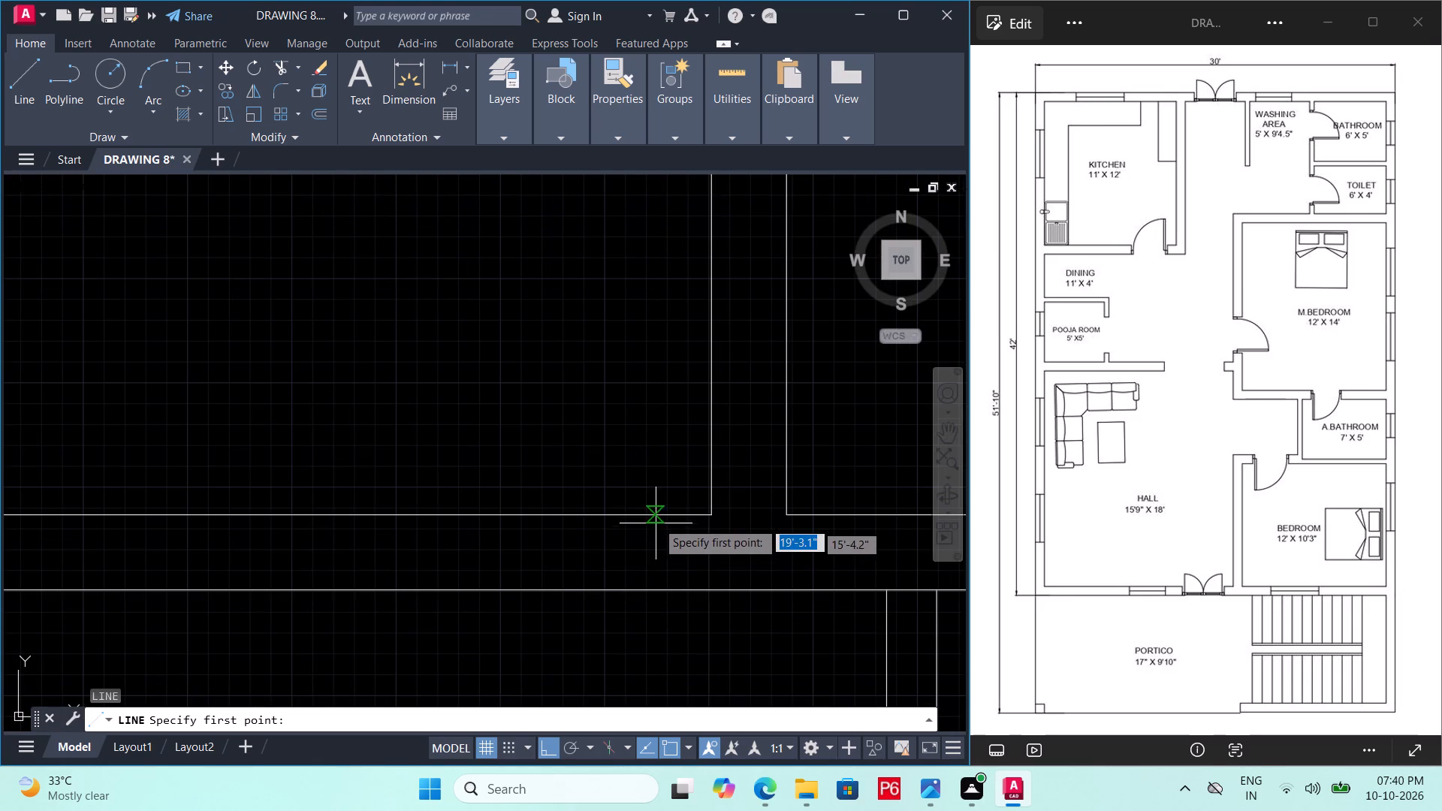
click(661, 516)
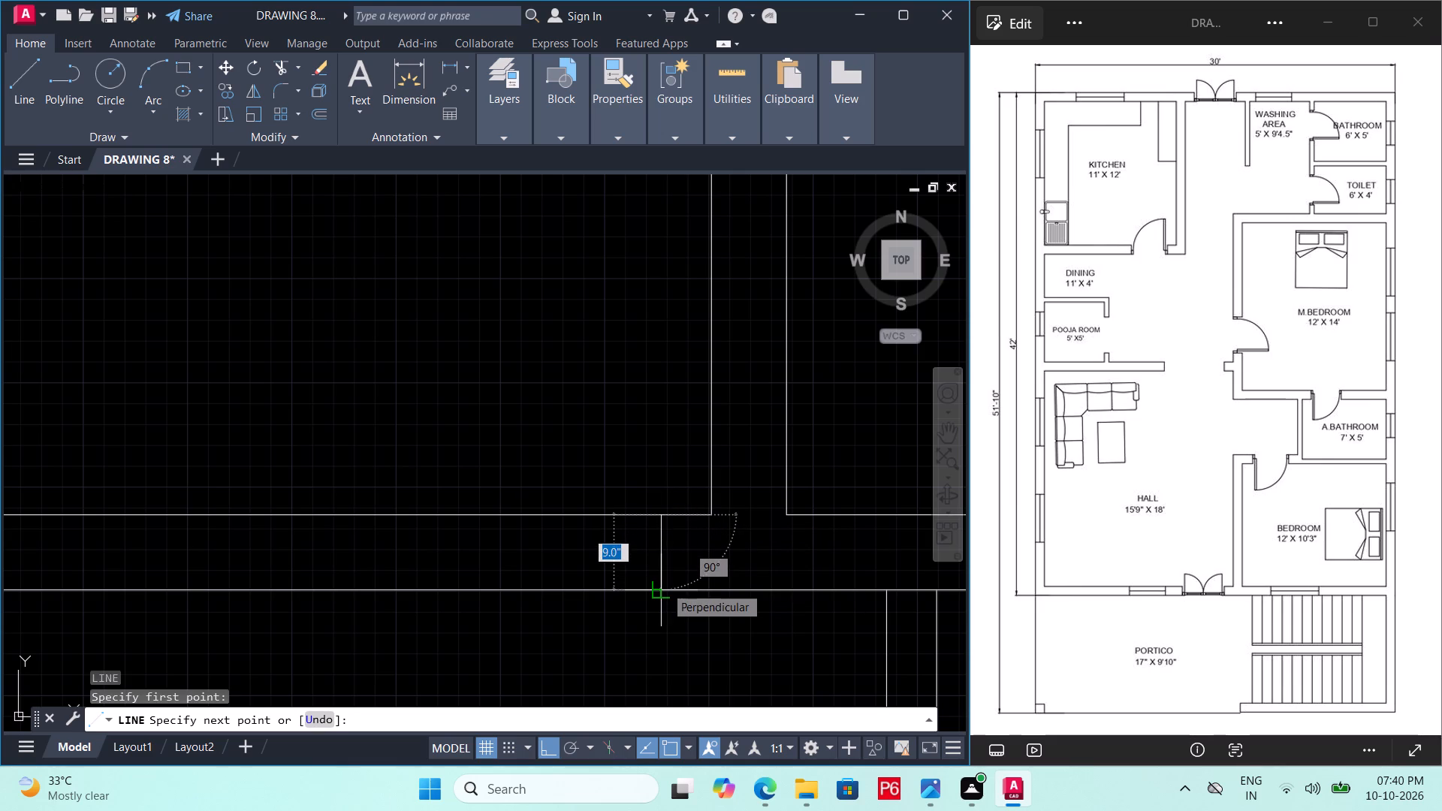
click(663, 583)
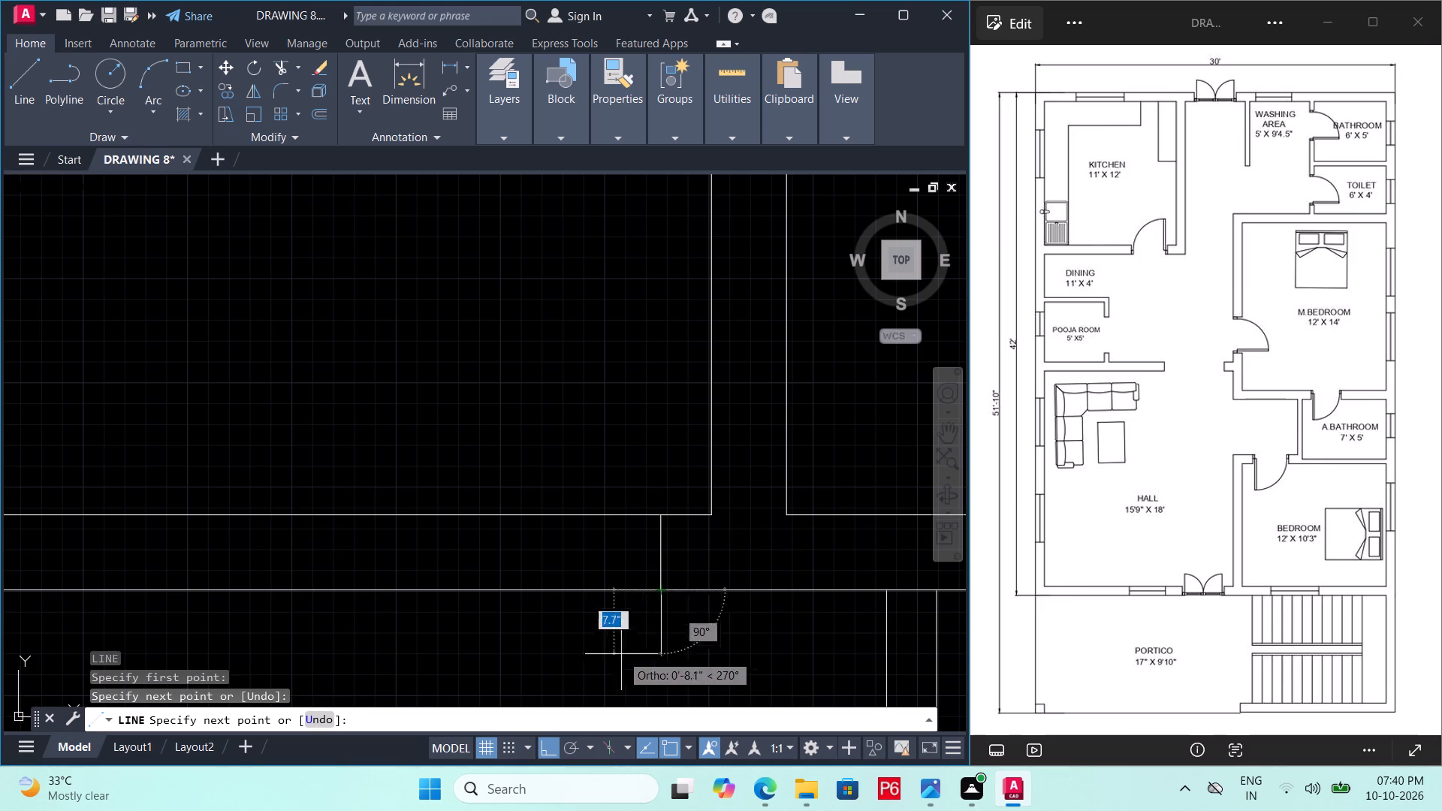
key(Escape)
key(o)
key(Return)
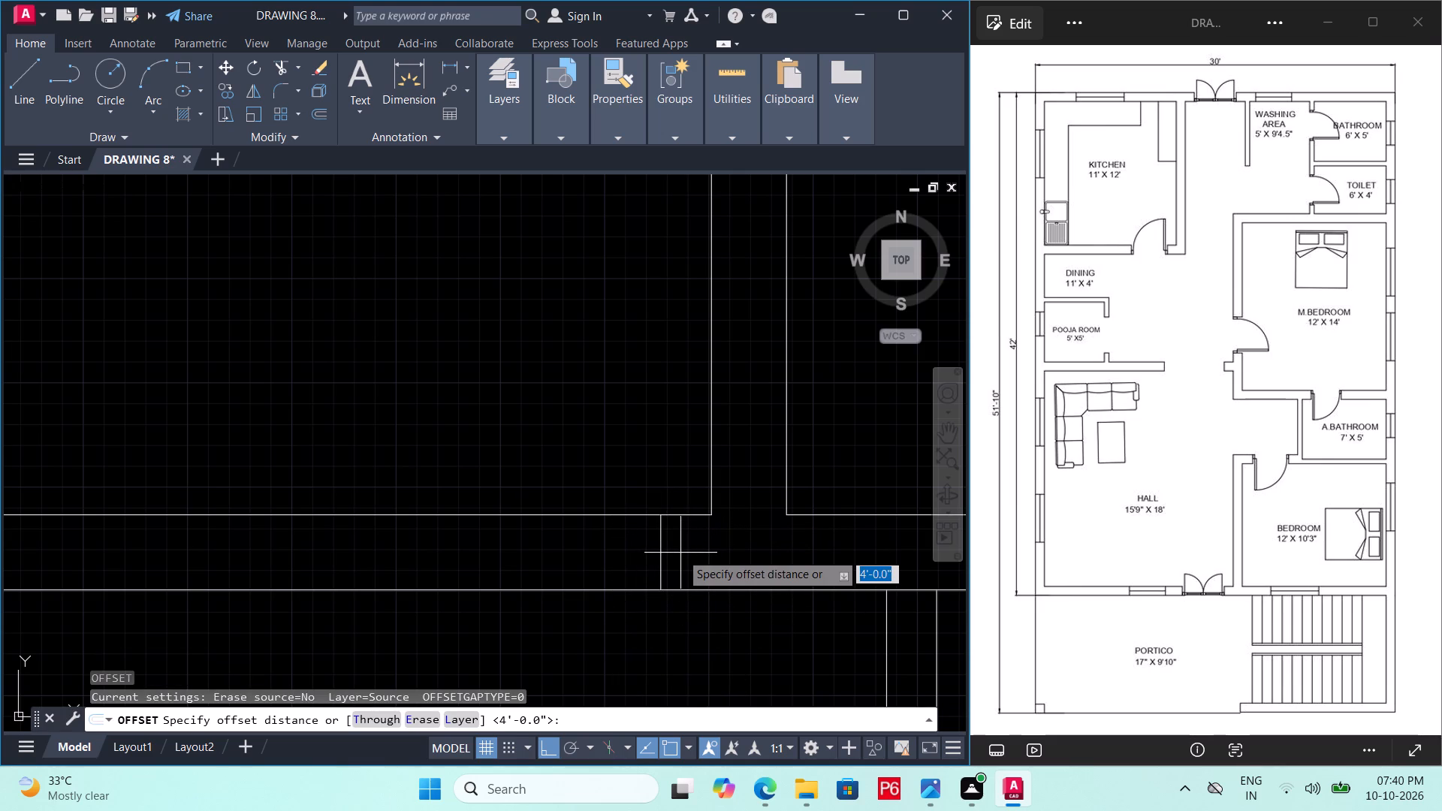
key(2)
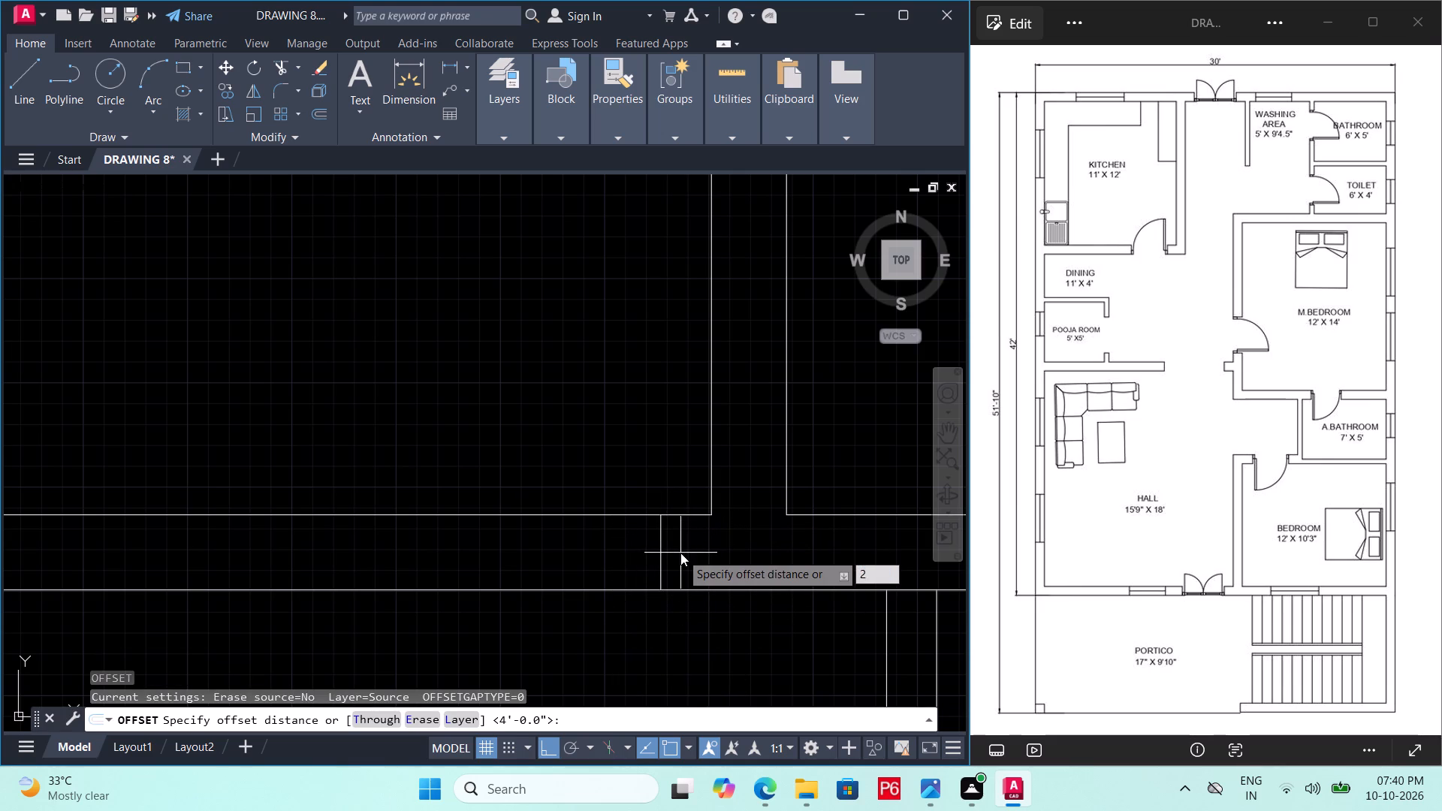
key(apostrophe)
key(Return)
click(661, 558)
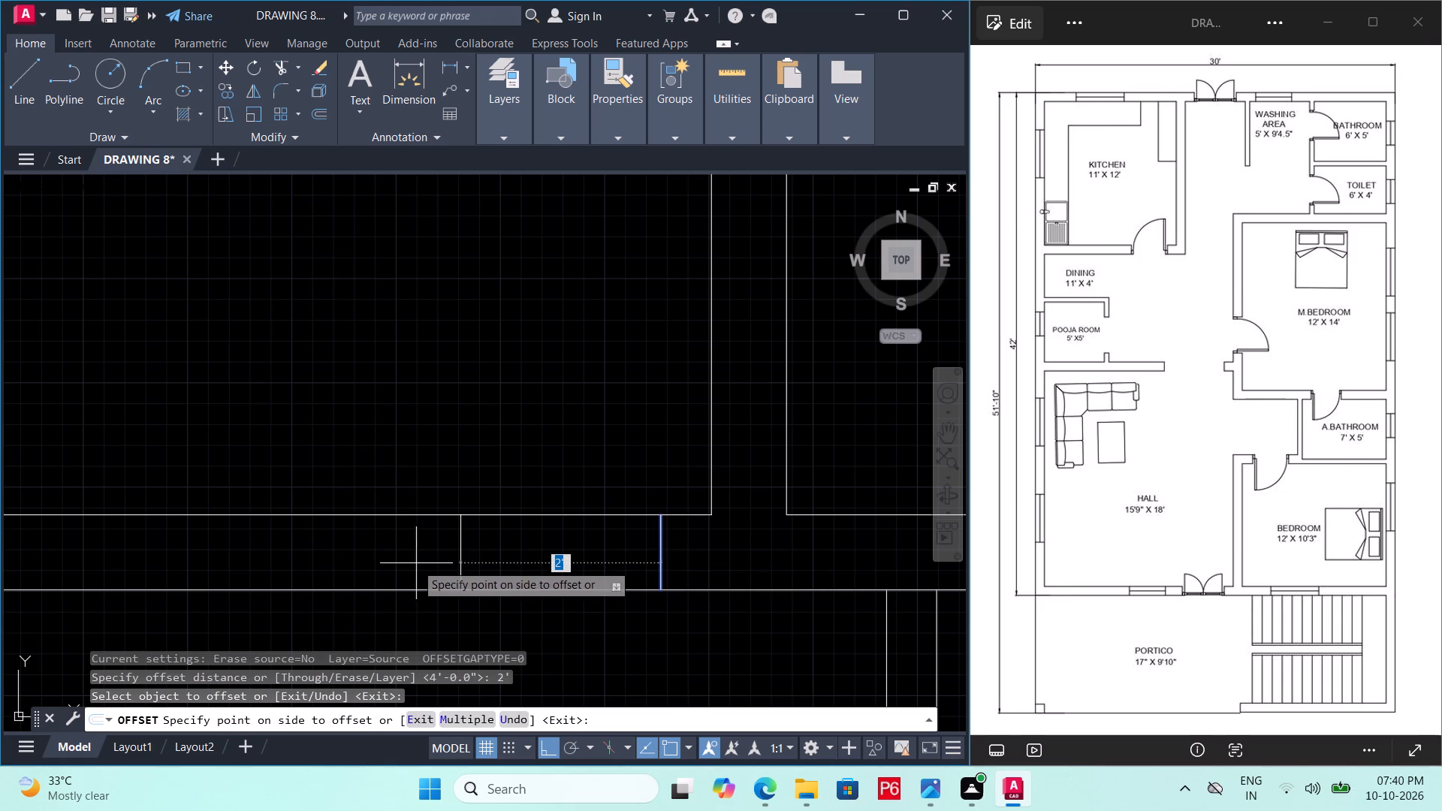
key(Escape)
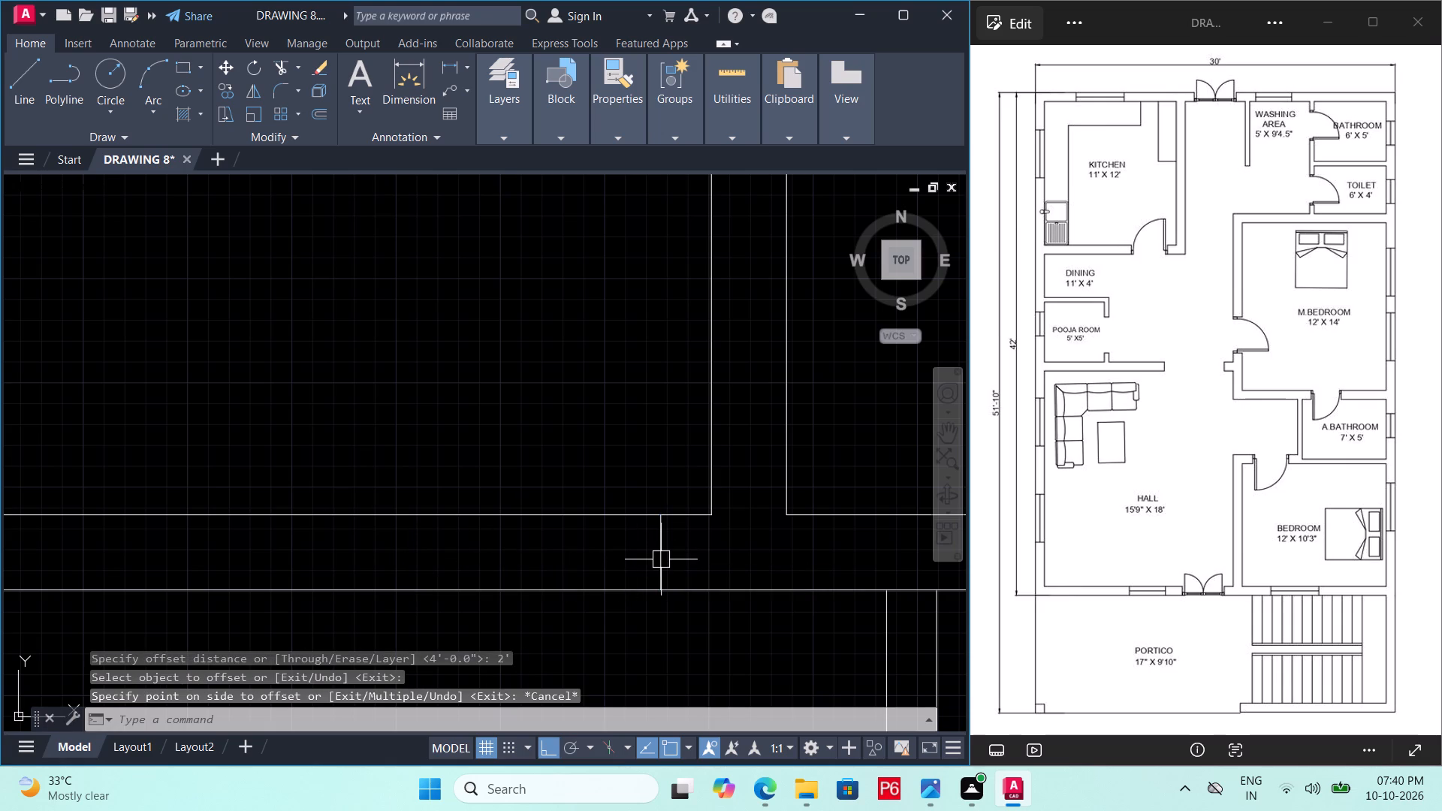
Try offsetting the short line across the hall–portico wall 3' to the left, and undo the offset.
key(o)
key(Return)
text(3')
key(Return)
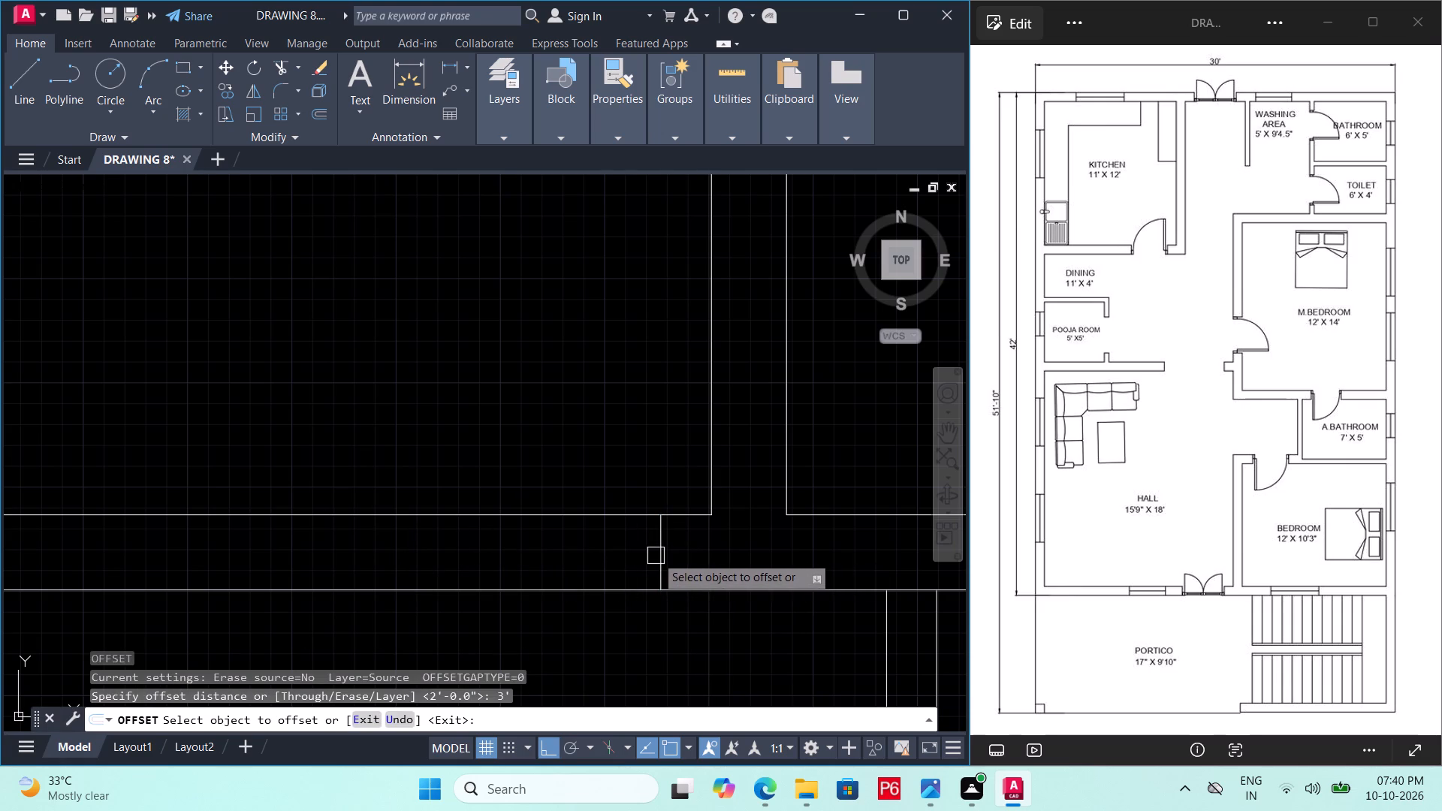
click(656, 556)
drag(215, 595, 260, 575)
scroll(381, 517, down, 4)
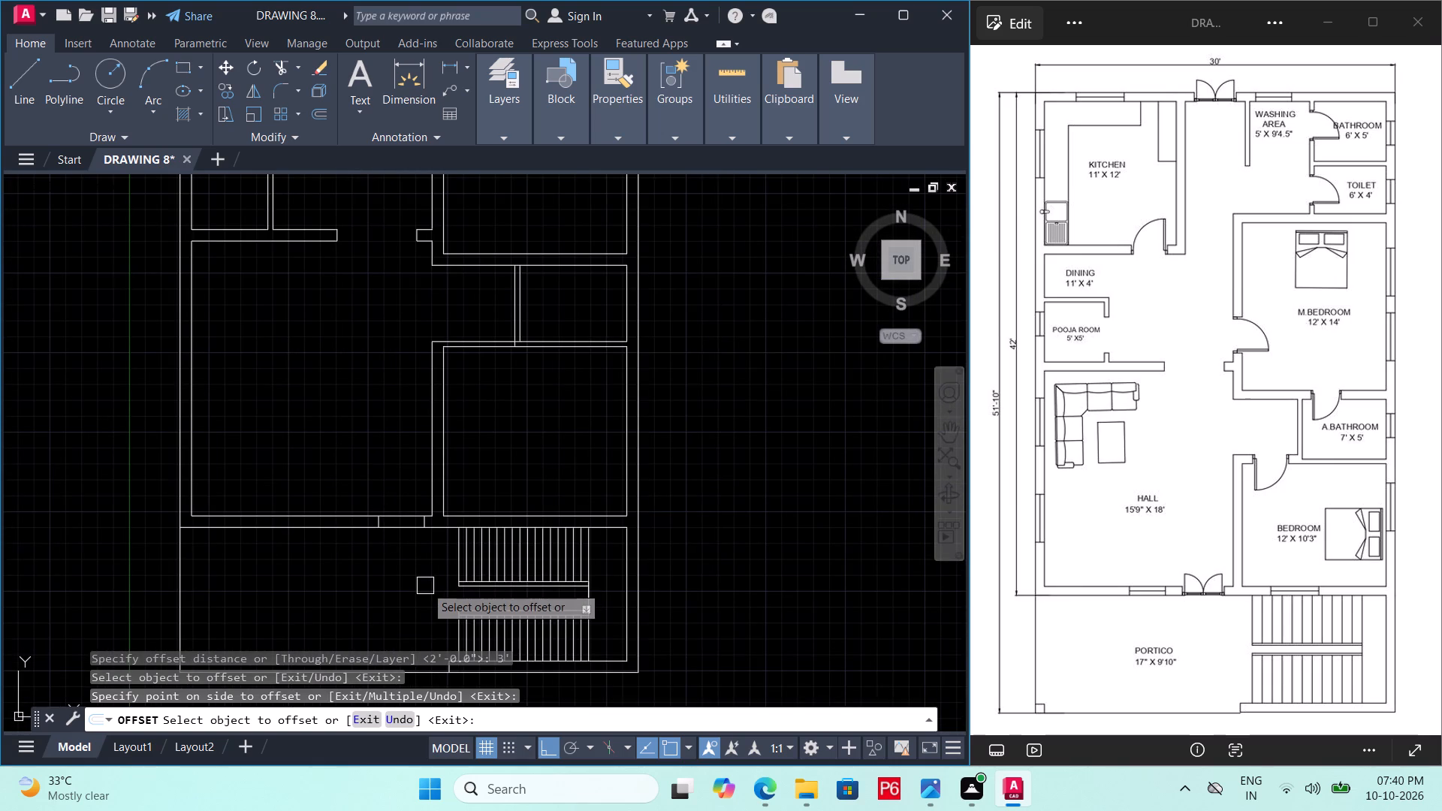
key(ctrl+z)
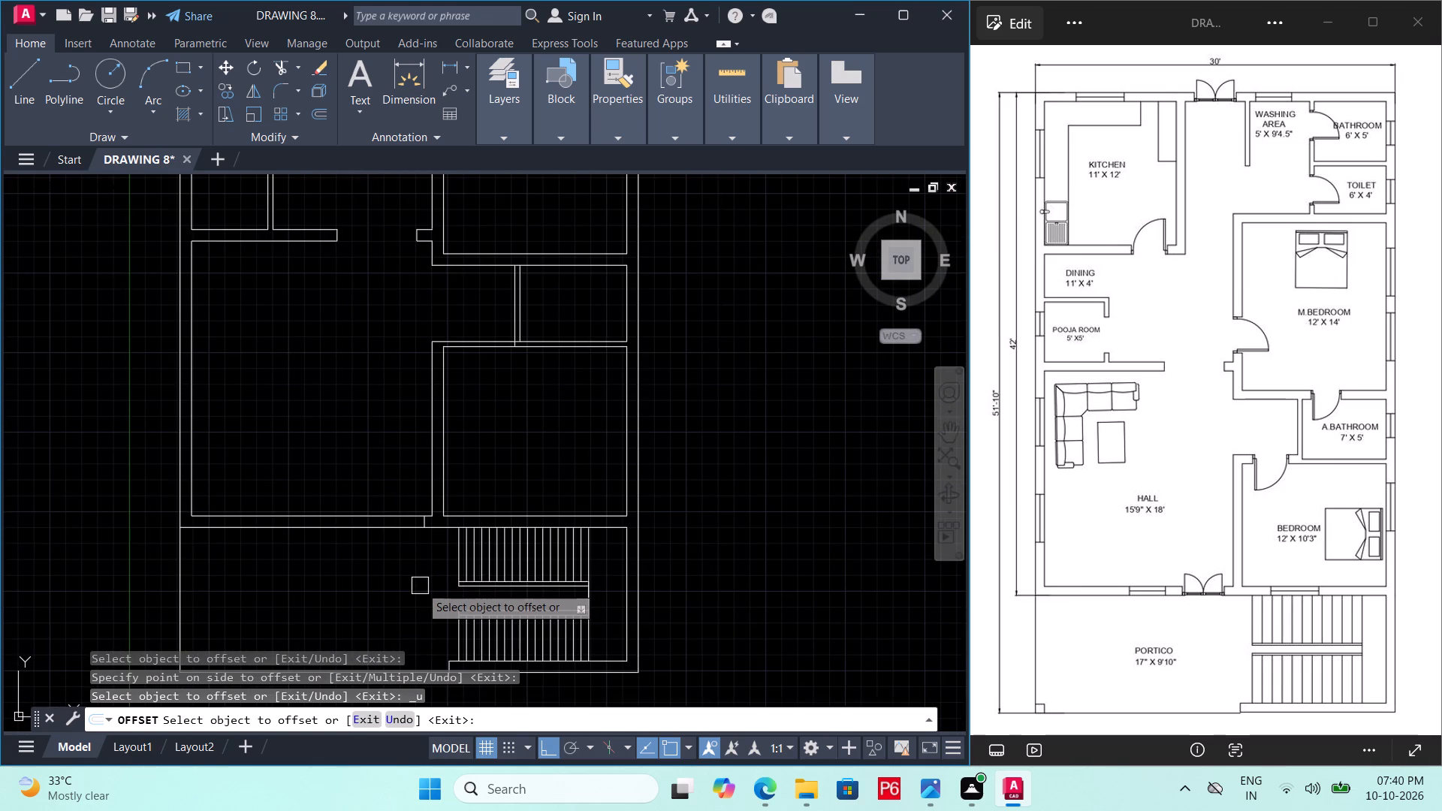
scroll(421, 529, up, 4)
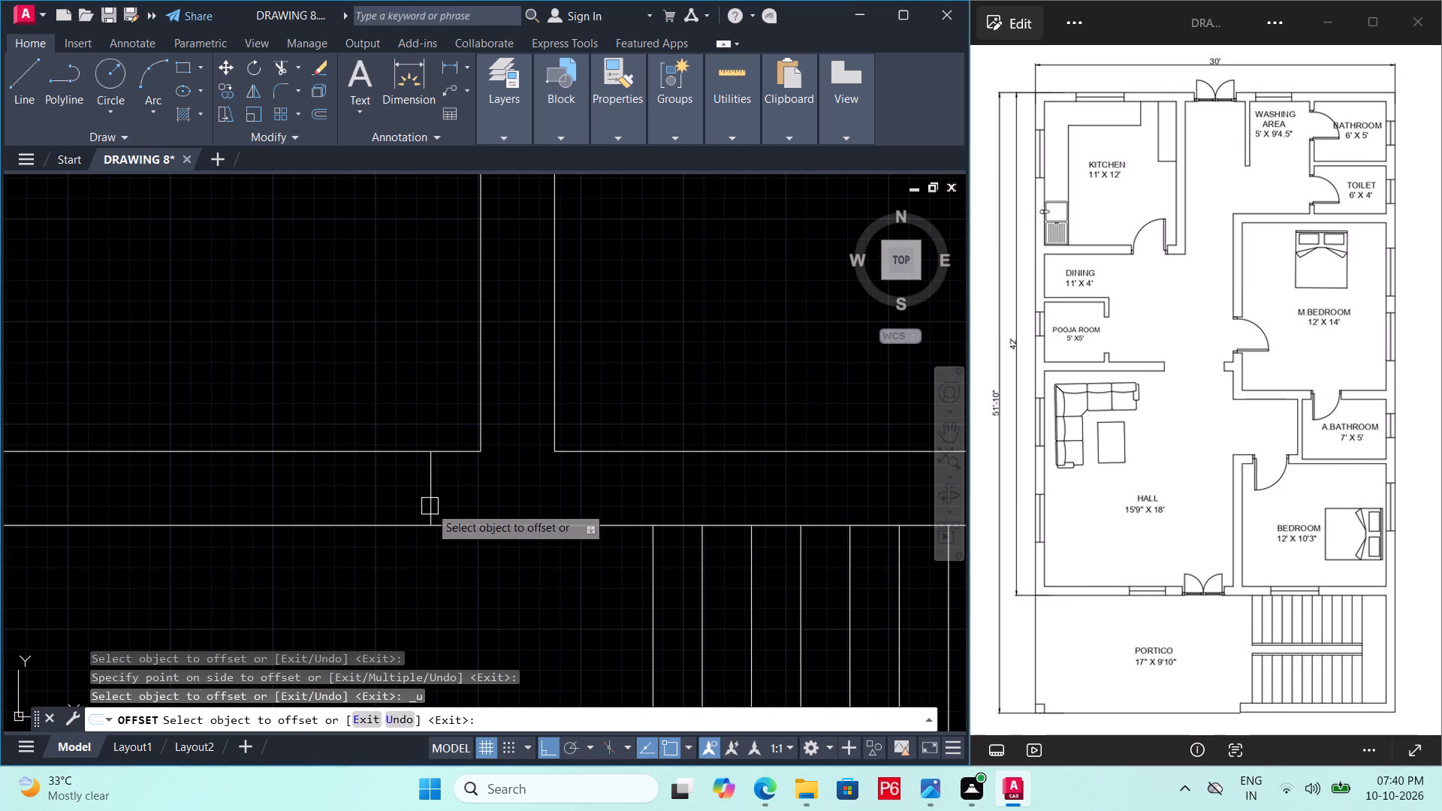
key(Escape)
Offset the short line across the hall–portico wall 4' to the left and save the drawing.
key(o)
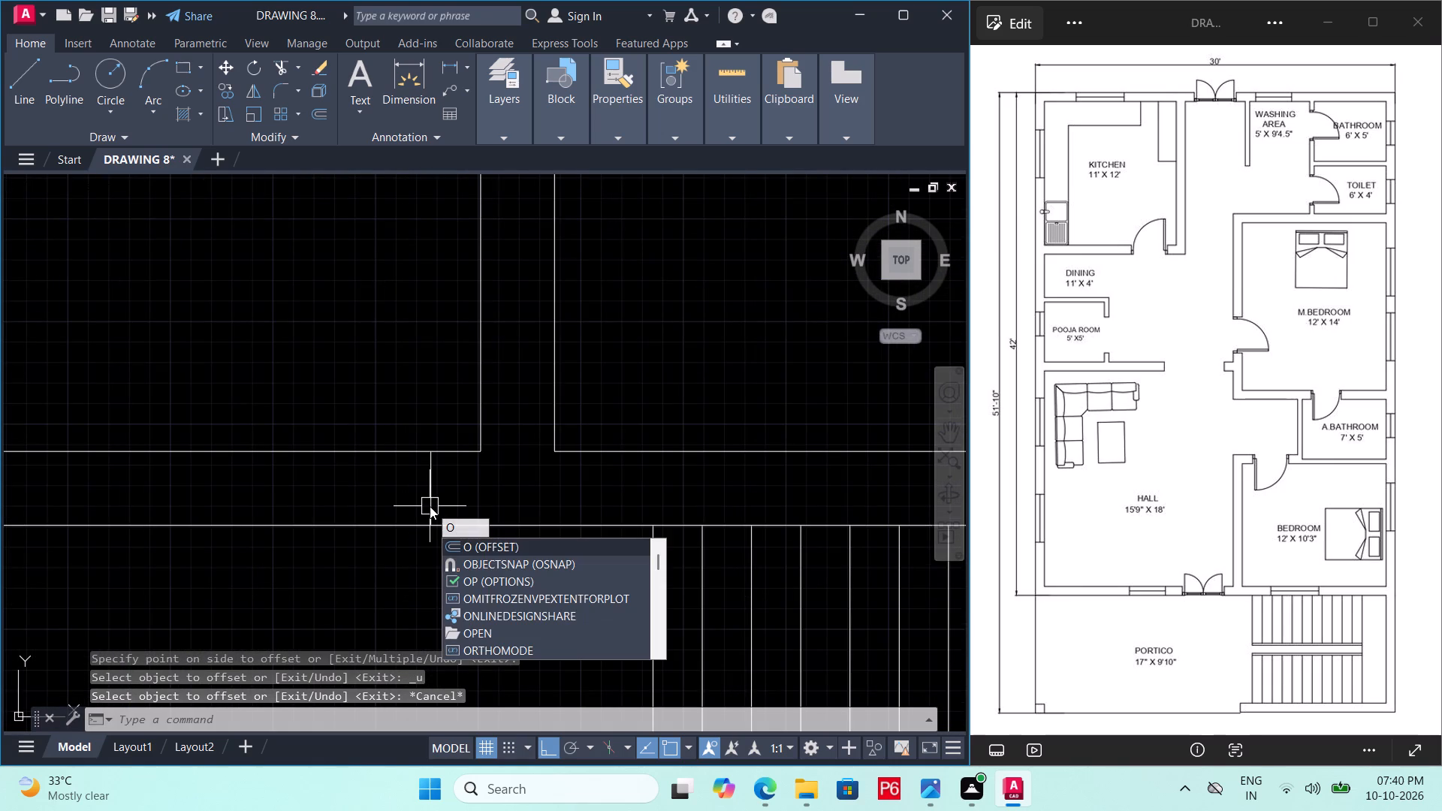
key(Escape)
click(430, 506)
key(o)
key(Return)
text(4')
key(Return)
click(348, 508)
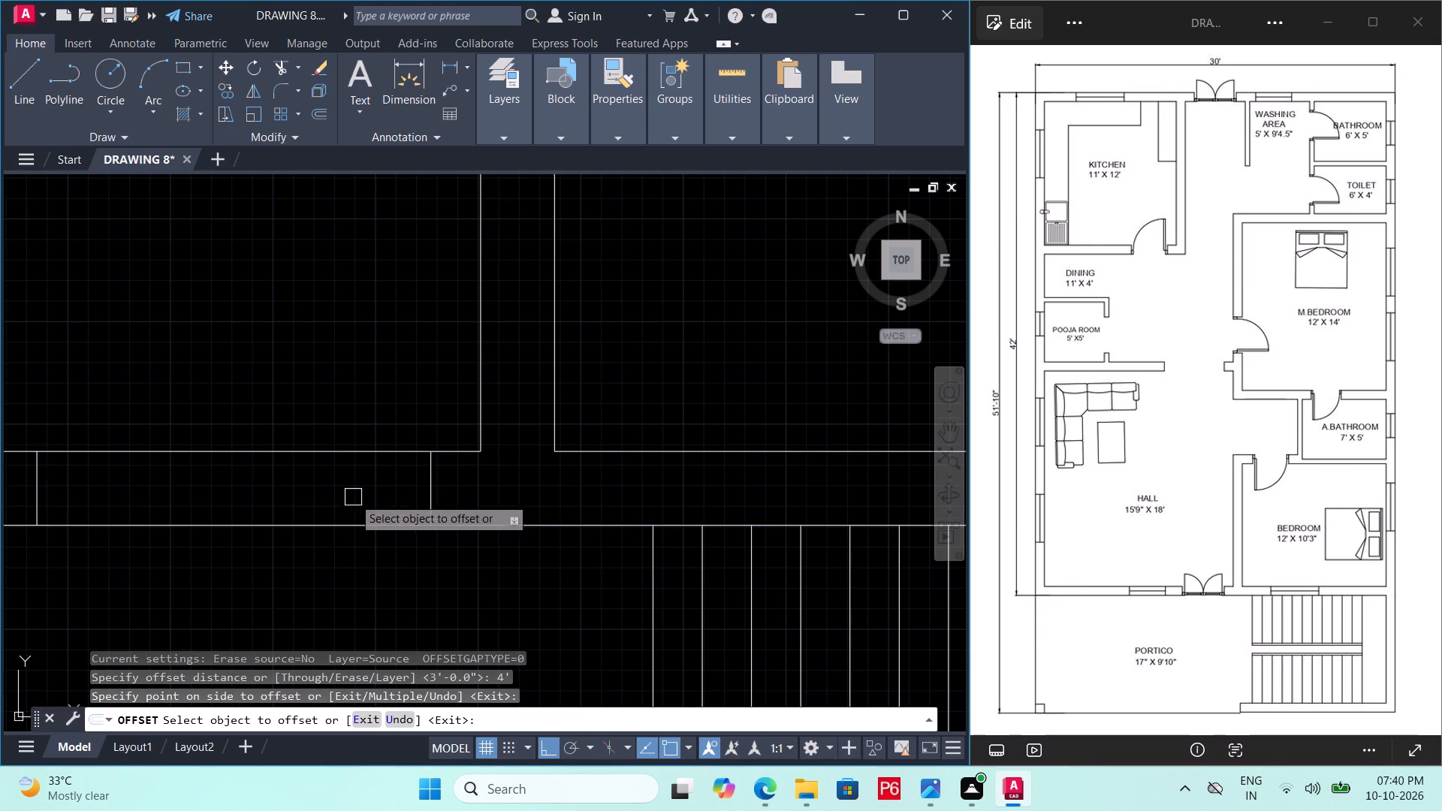
scroll(384, 496, down, 2)
middle_drag(385, 497, 436, 515)
key(ctrl+s)
key(ctrl+s)
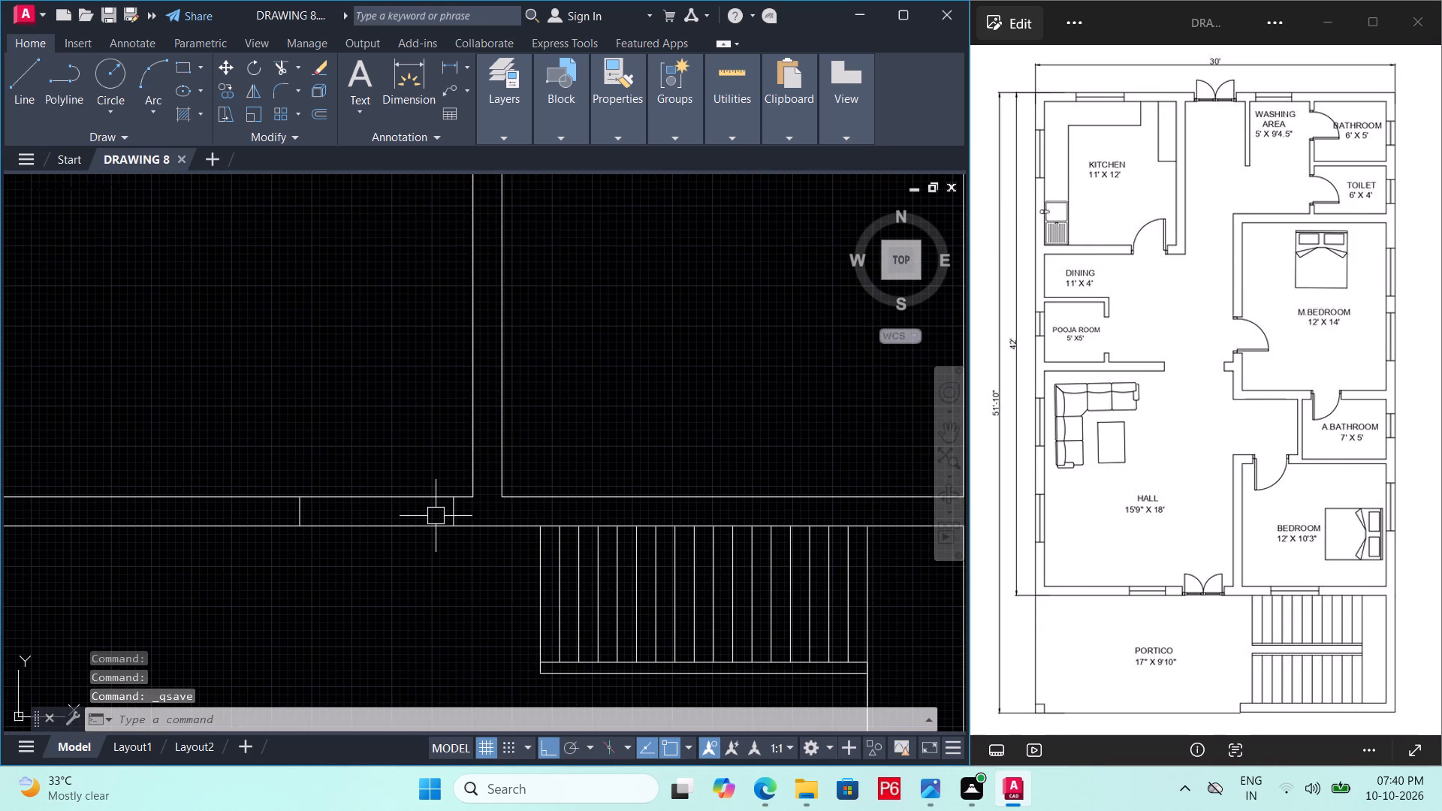
Trim both hall–portico wall lines between the two short lines to open the main door, and save the drawing.
key(Escape)
text(TR)
key(space)
key(space)
click(434, 458)
double_click(390, 553)
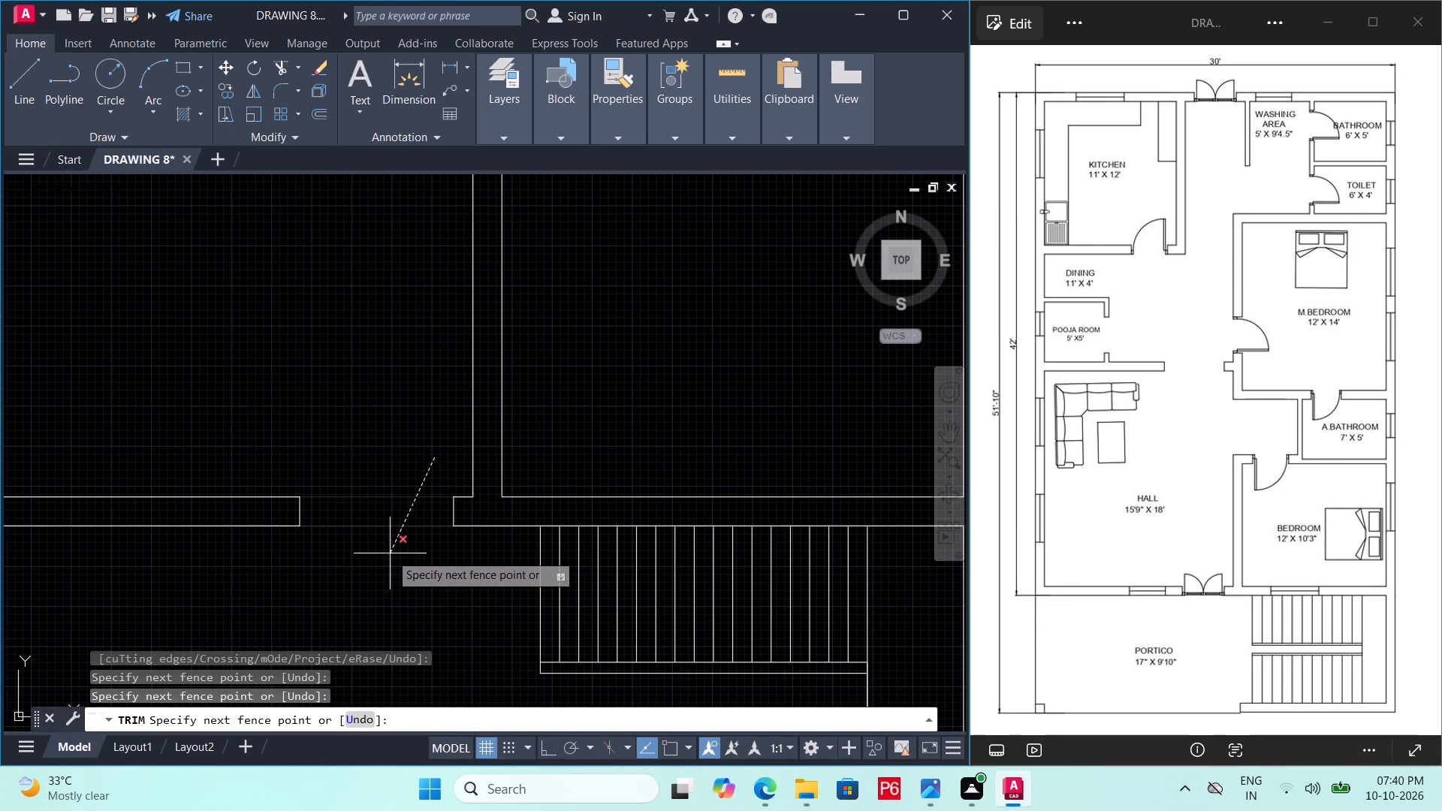
key(ctrl+s)
key(ctrl+s)
middle_drag(390, 553, 451, 565)
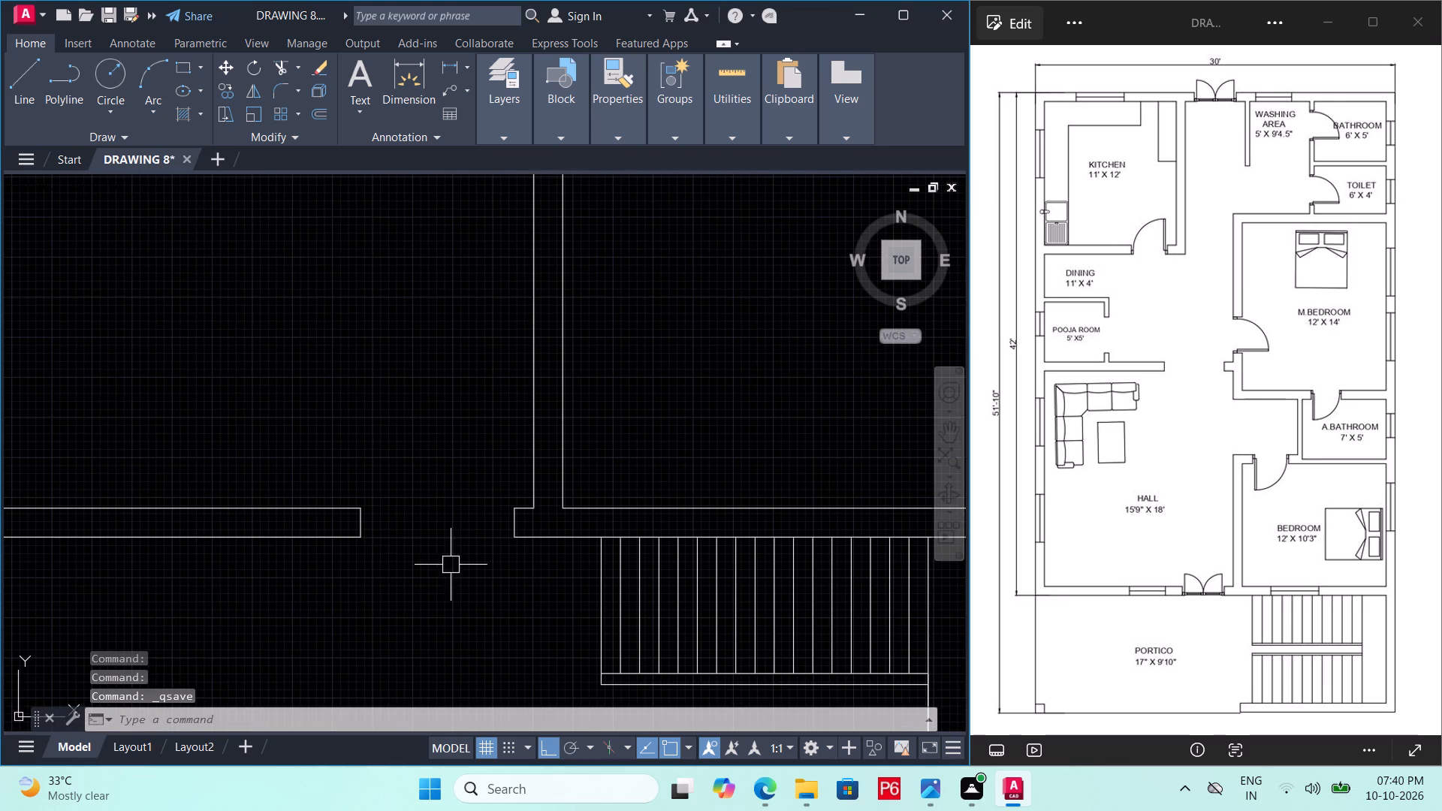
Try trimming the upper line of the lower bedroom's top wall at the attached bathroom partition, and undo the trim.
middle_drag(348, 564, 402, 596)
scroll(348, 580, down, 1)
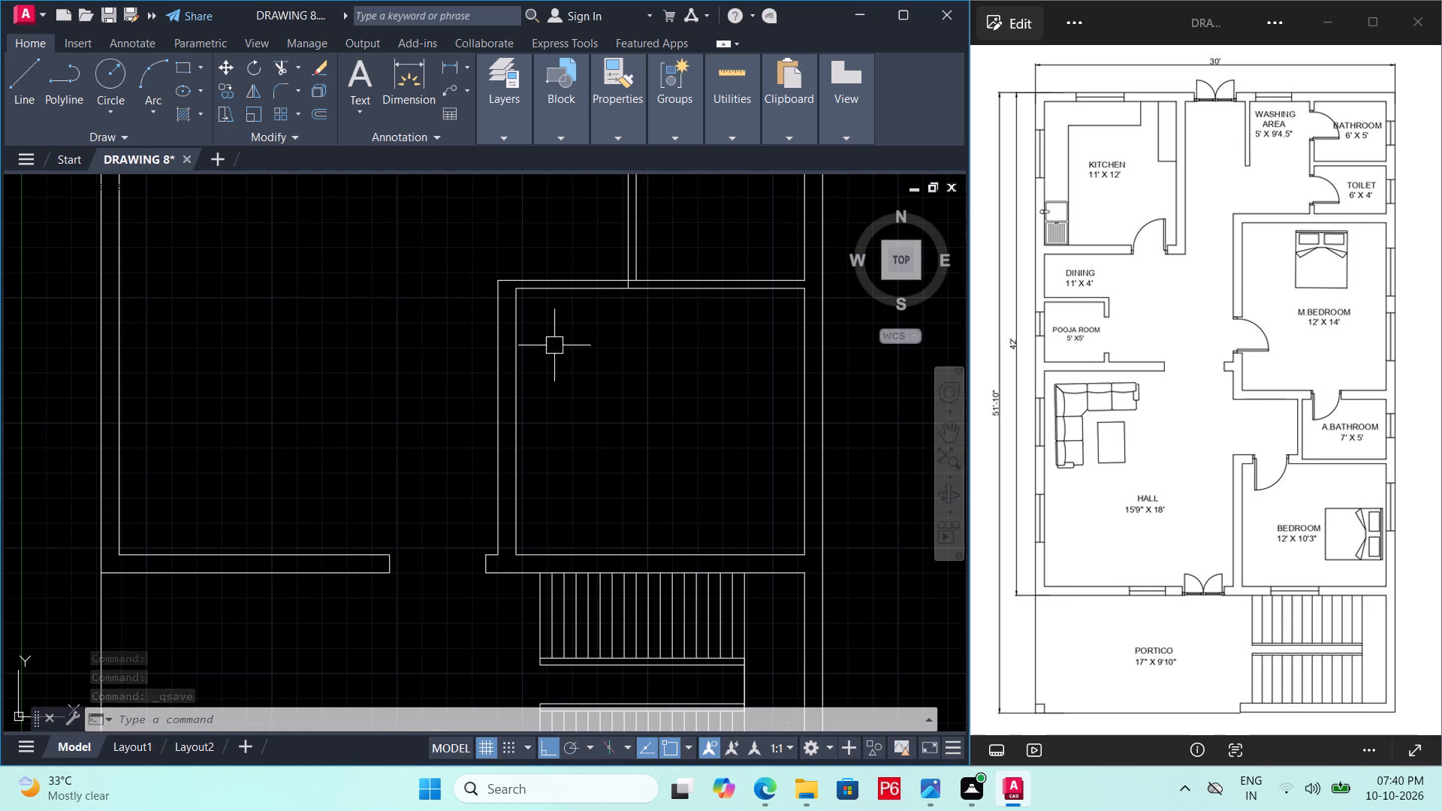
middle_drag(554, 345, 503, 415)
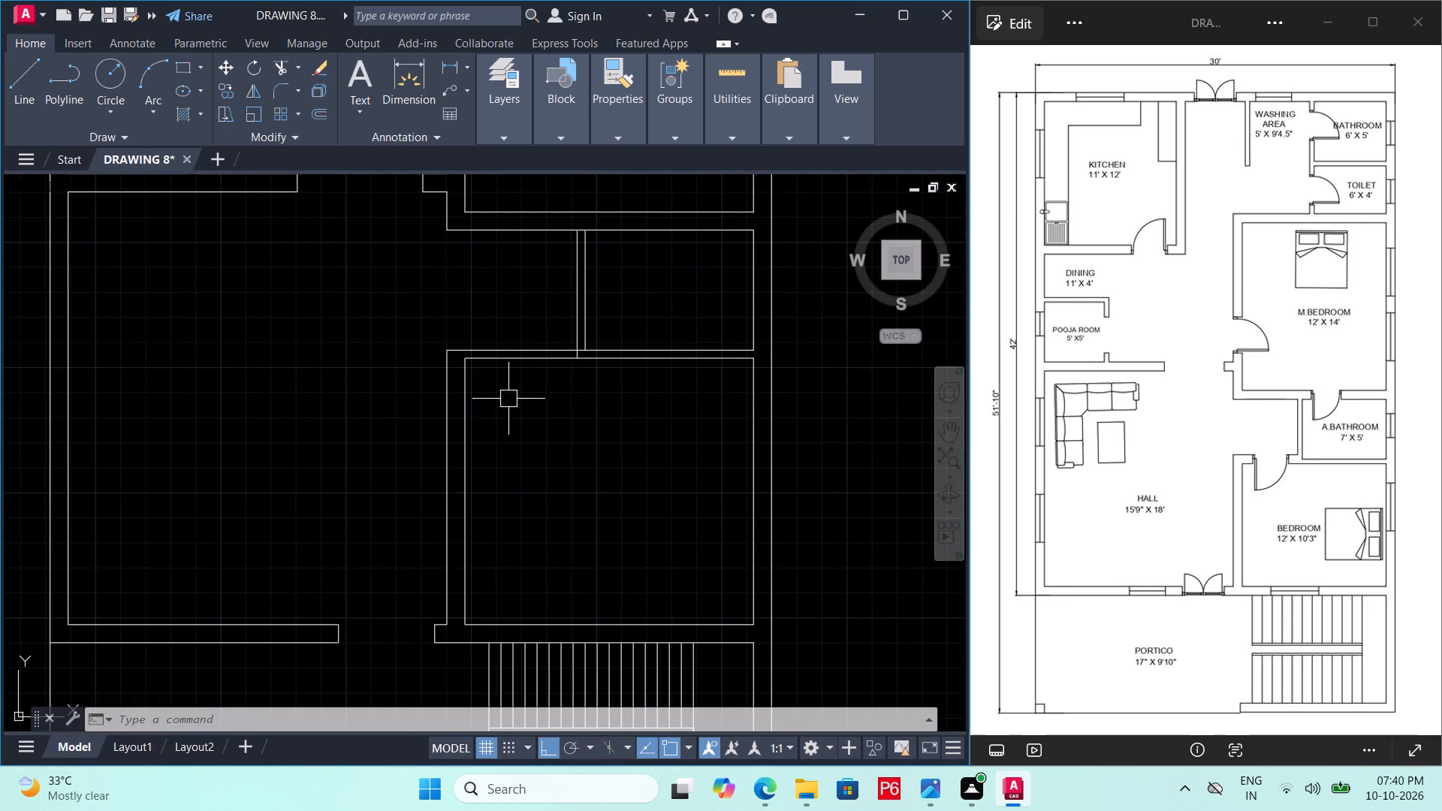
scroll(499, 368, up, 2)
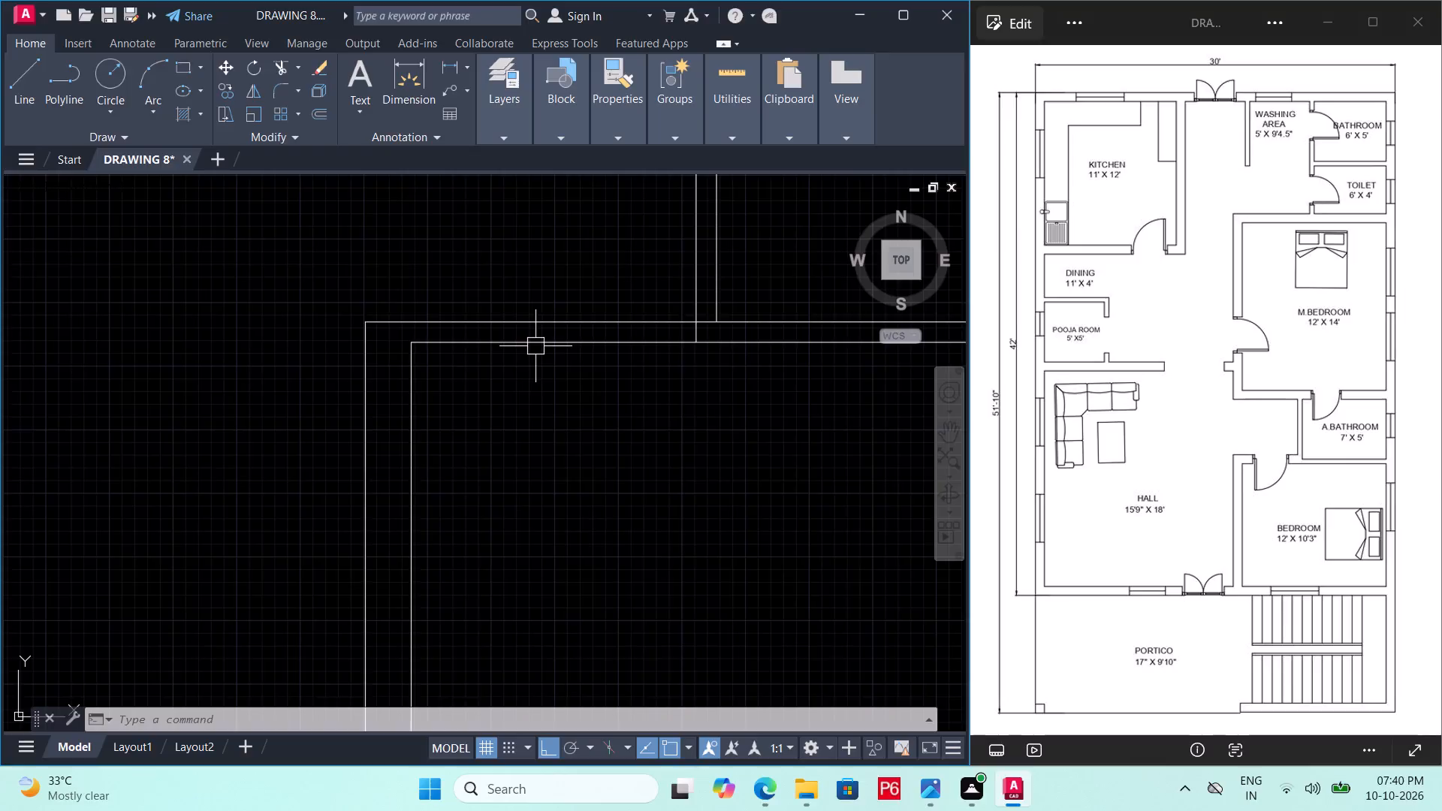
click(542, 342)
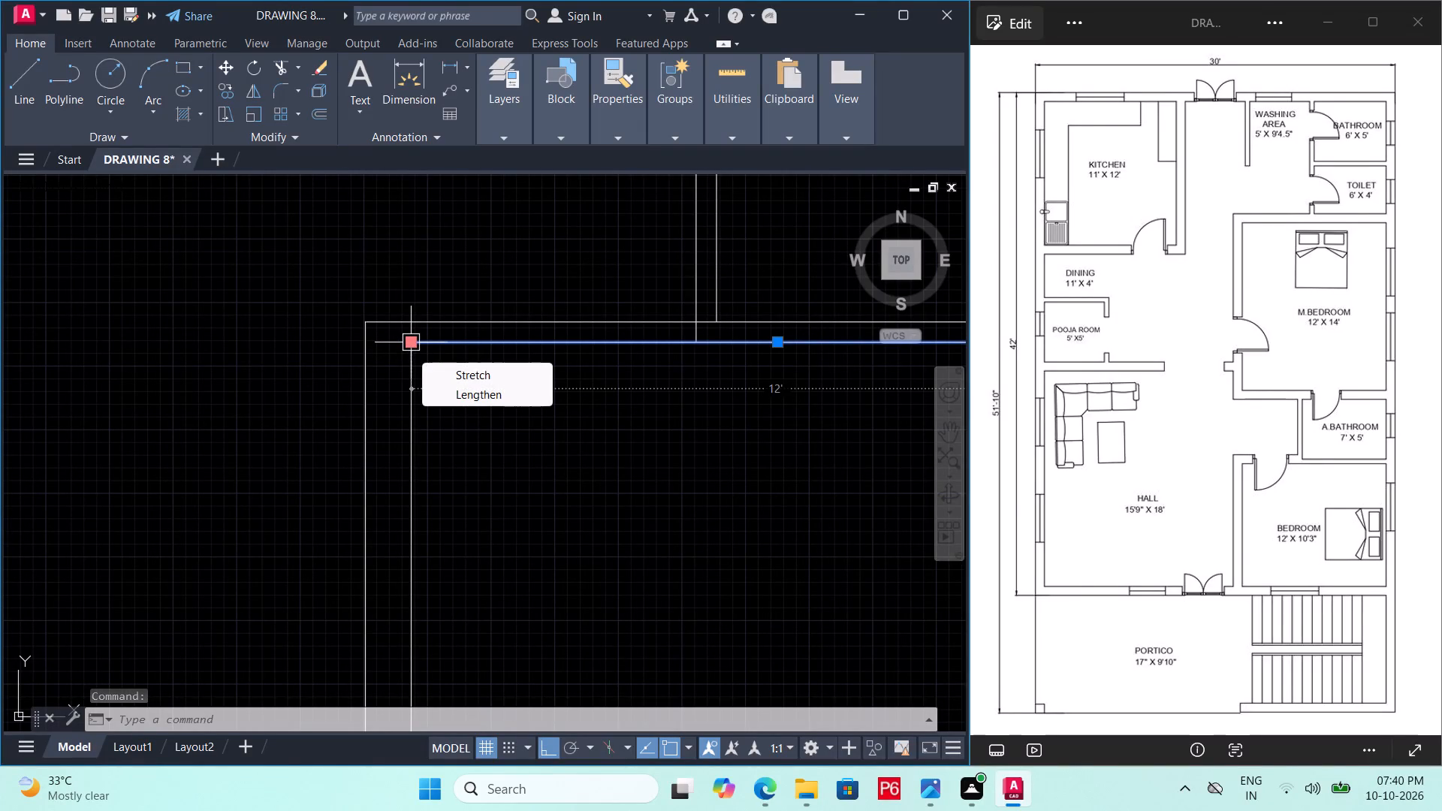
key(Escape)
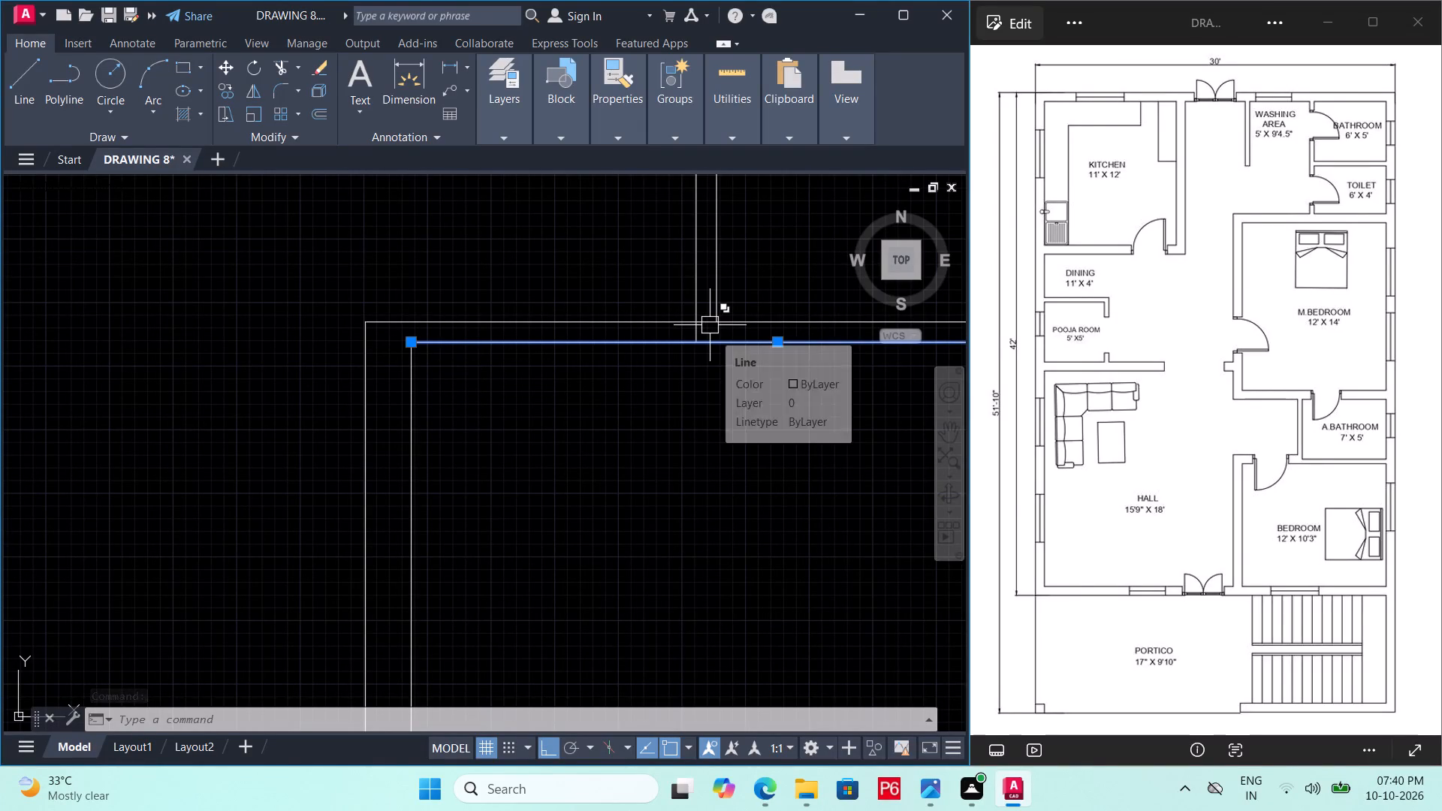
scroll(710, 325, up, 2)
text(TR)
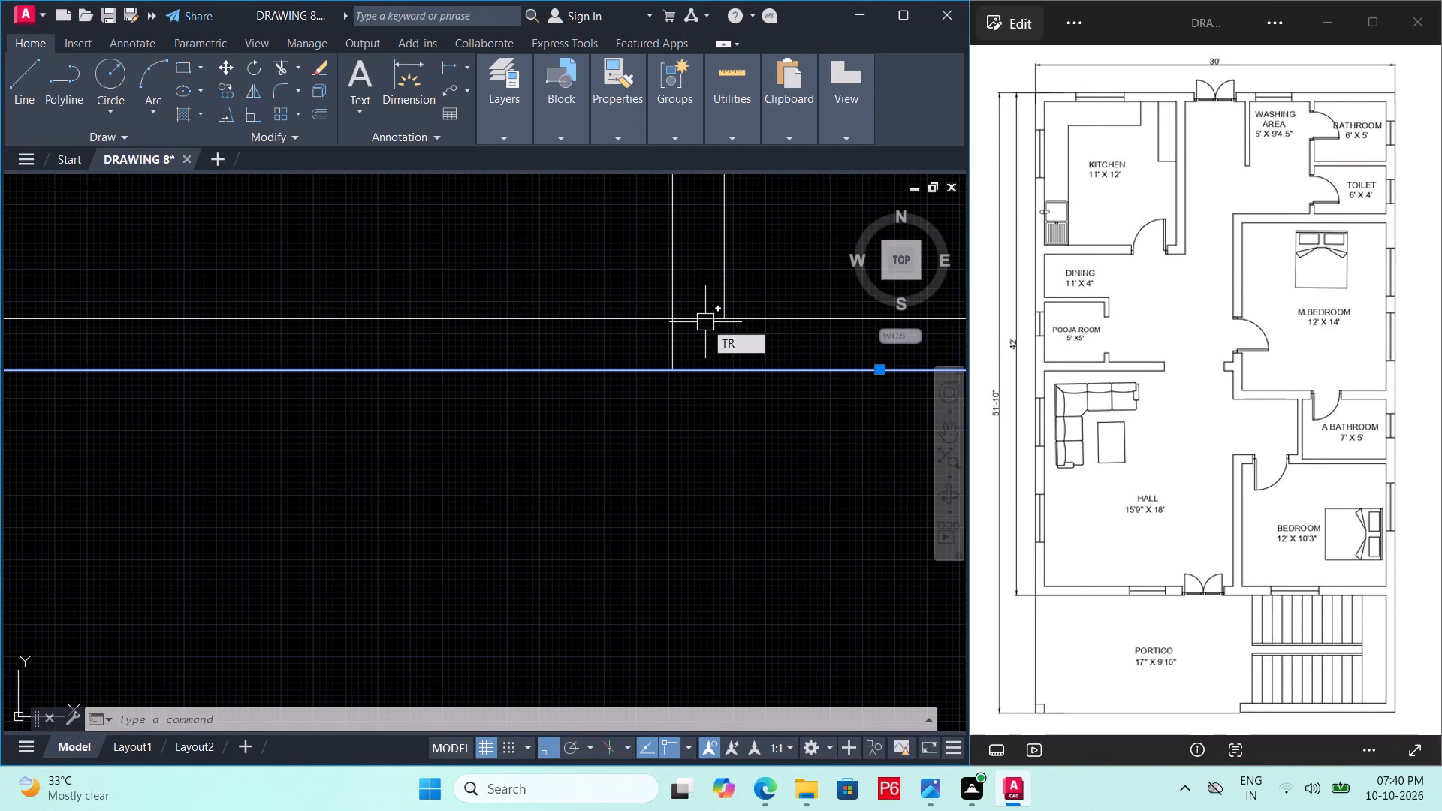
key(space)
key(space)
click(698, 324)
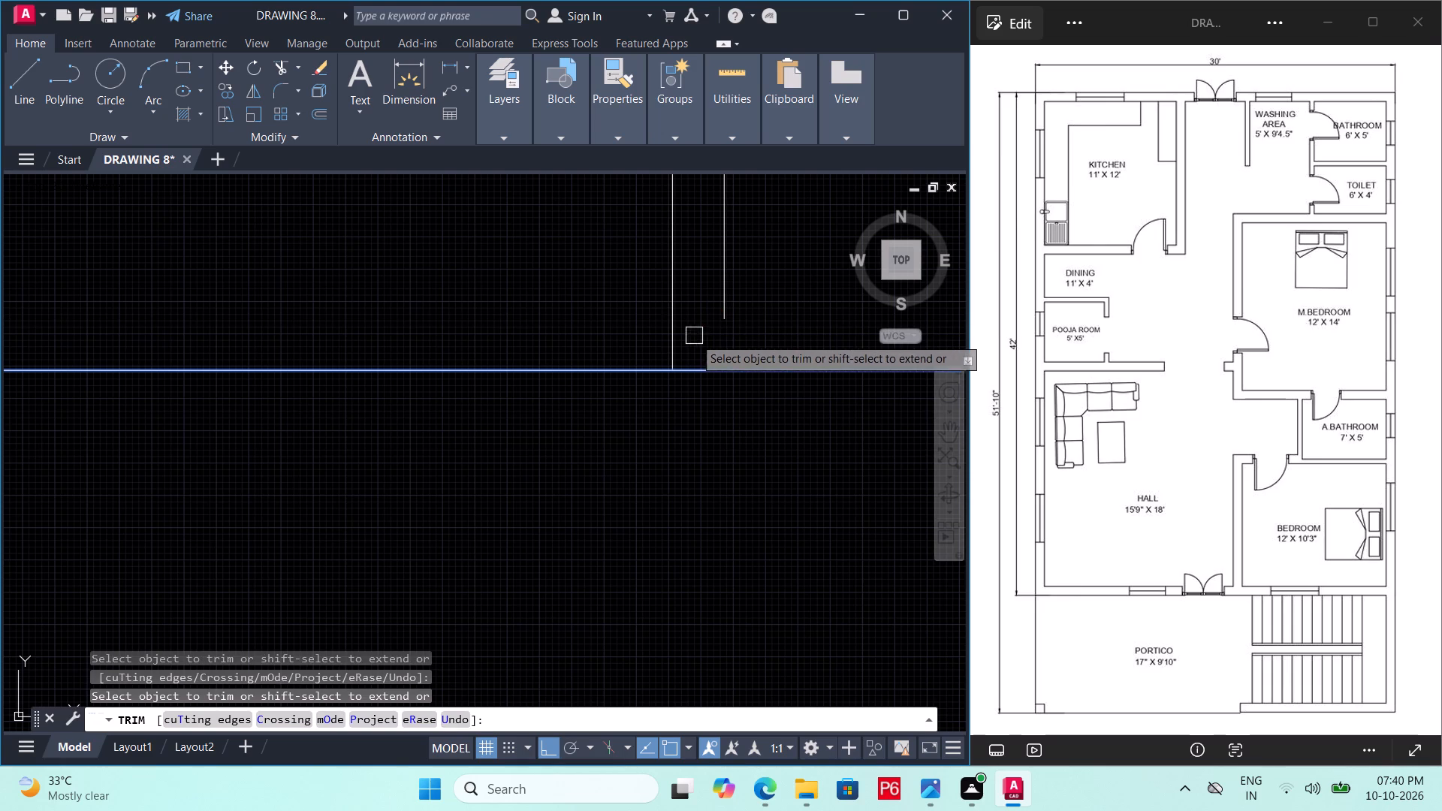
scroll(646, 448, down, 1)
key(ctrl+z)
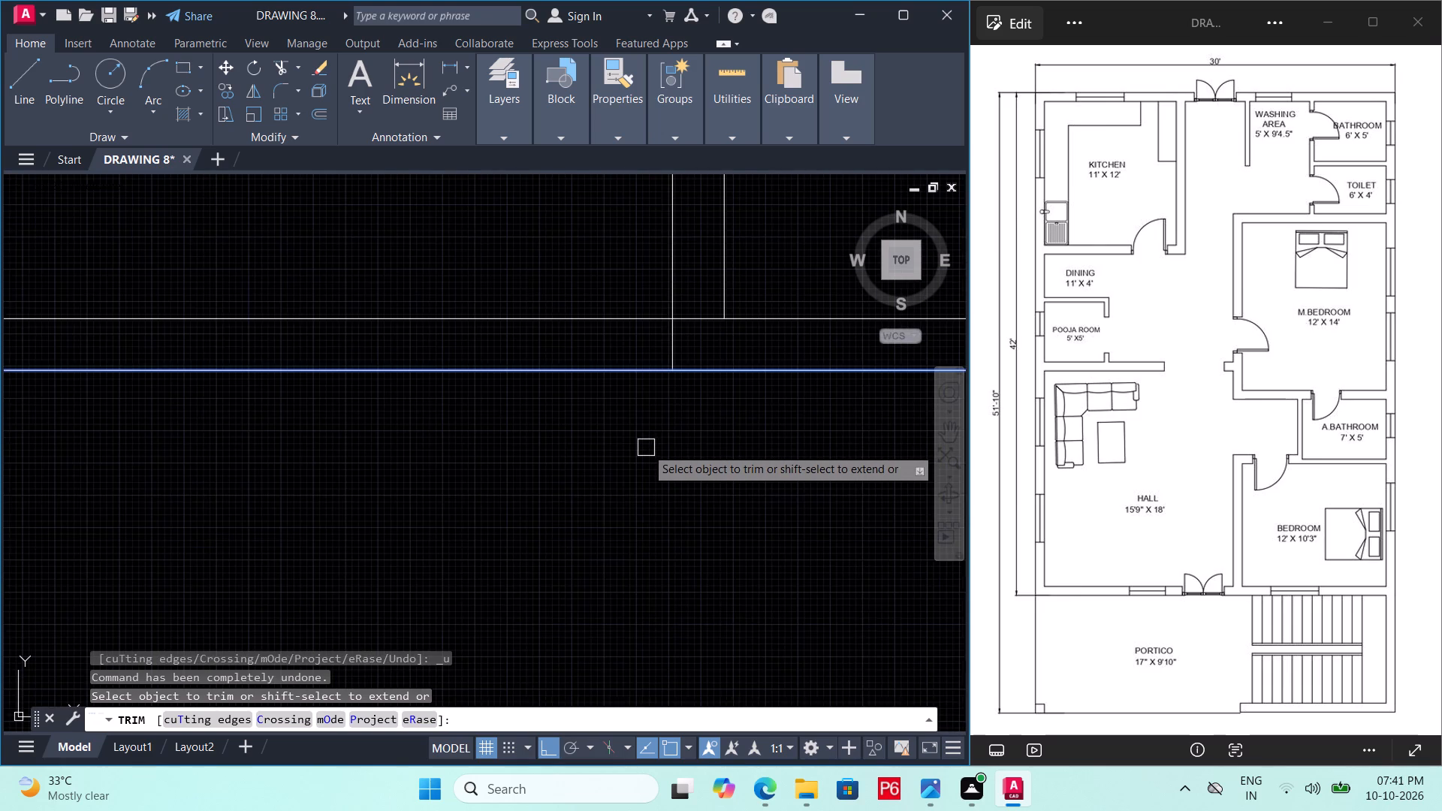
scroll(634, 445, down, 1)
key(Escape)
Trim the bedroom's top wall line between the two attached bathroom partition lines and save the drawing.
middle_drag(677, 392, 508, 360)
text(TR)
key(space)
key(space)
double_click(503, 338)
middle_drag(569, 418, 729, 433)
key(ctrl+s)
key(ctrl+s)
scroll(662, 417, down, 1)
middle_click(662, 417)
key(Escape)
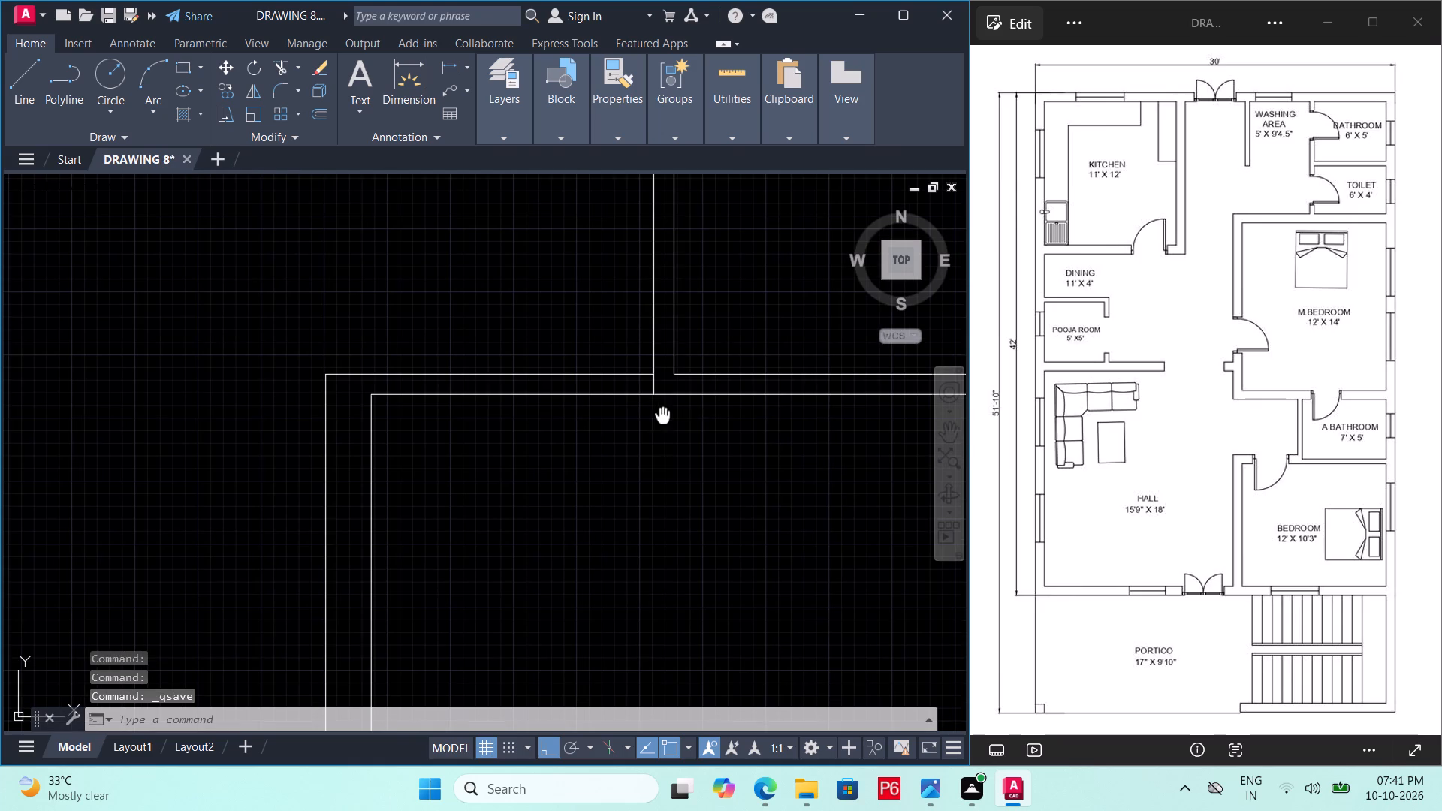
key(ctrl+s)
key(ctrl+s)
key(ctrl+s)
Delete the upper line of the bedroom's top wall from its upper-left corner to the attached bathroom partition.
scroll(642, 373, up, 1)
middle_drag(512, 378, 556, 375)
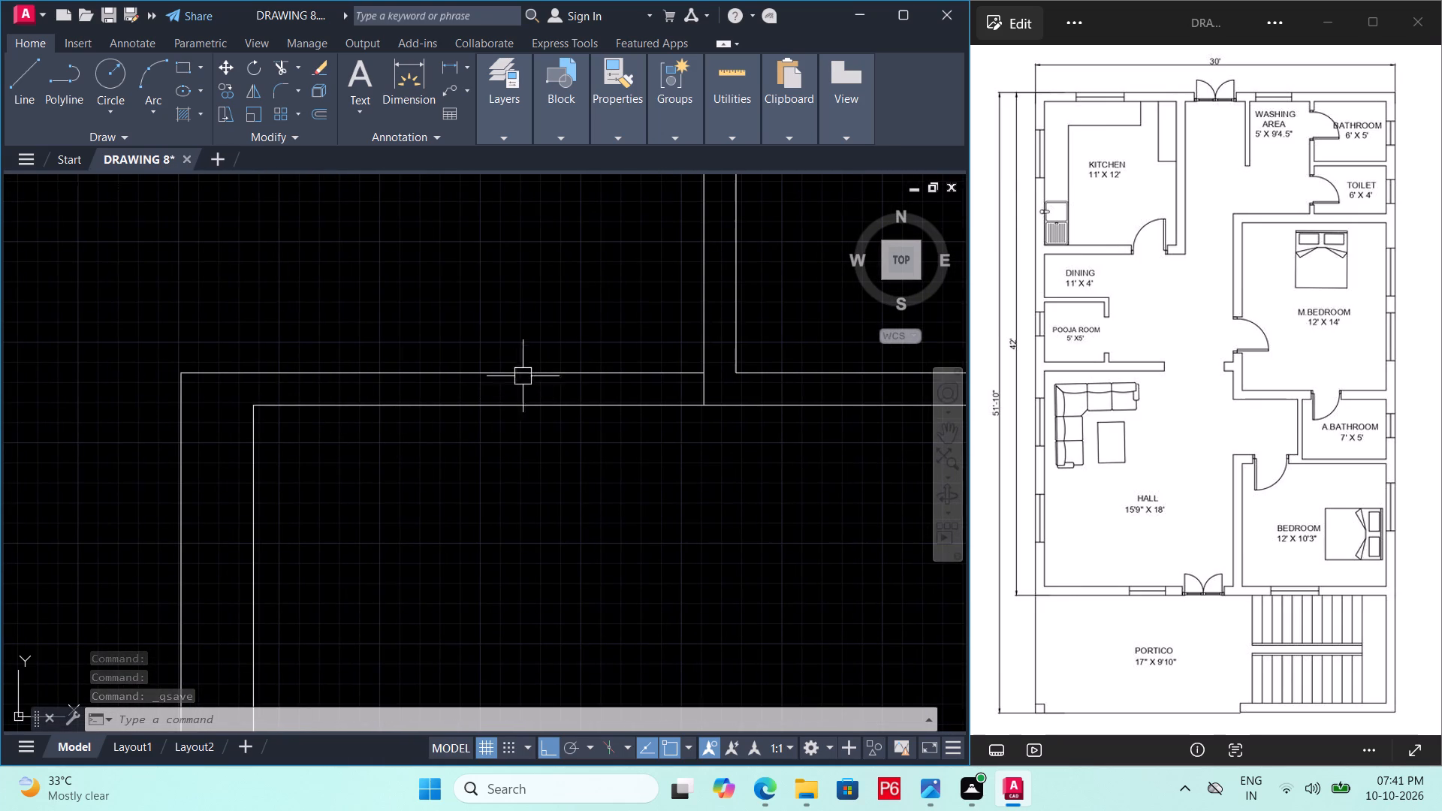
click(530, 374)
key(Delete)
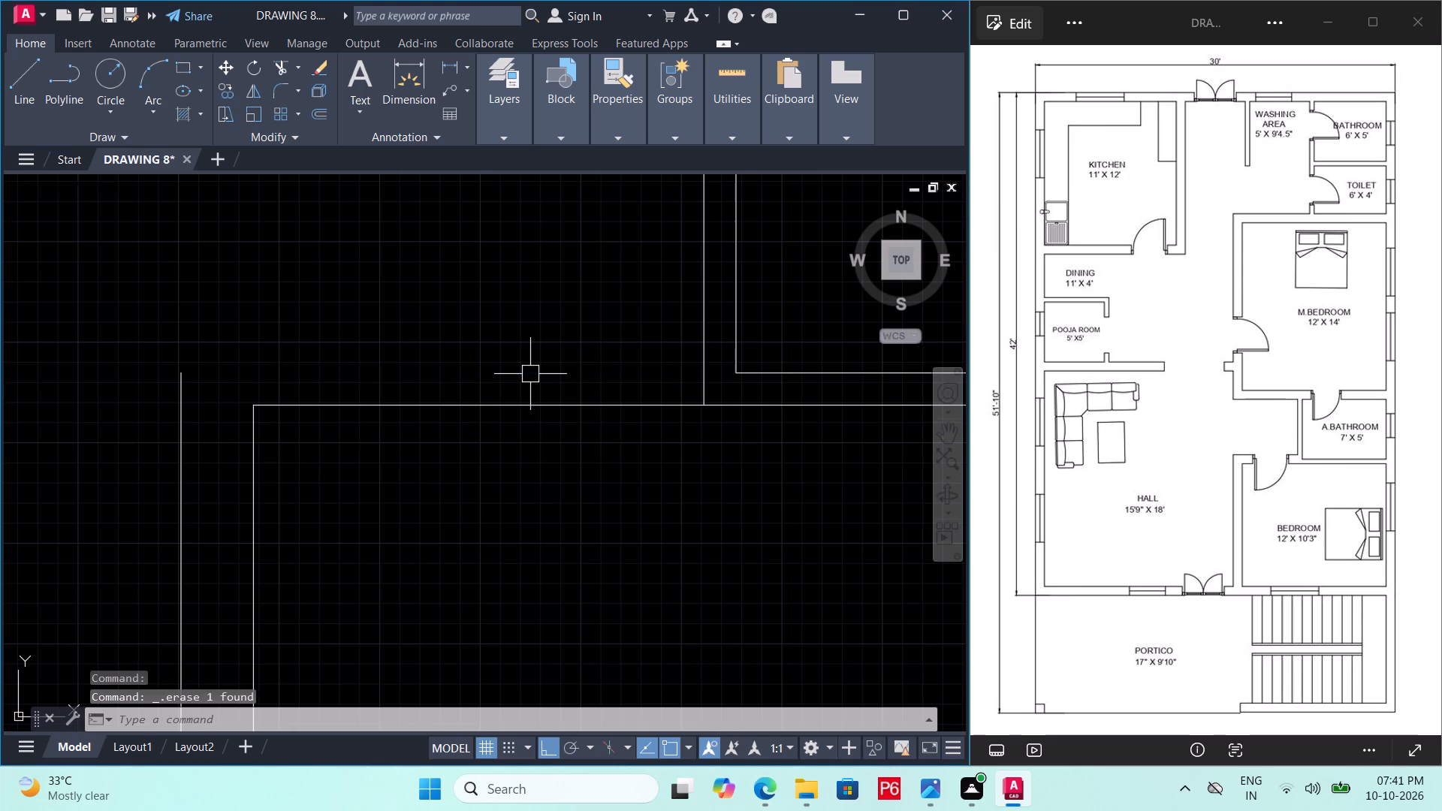
Offset the bedroom's inner top wall line 9" upward.
key(o)
key(Return)
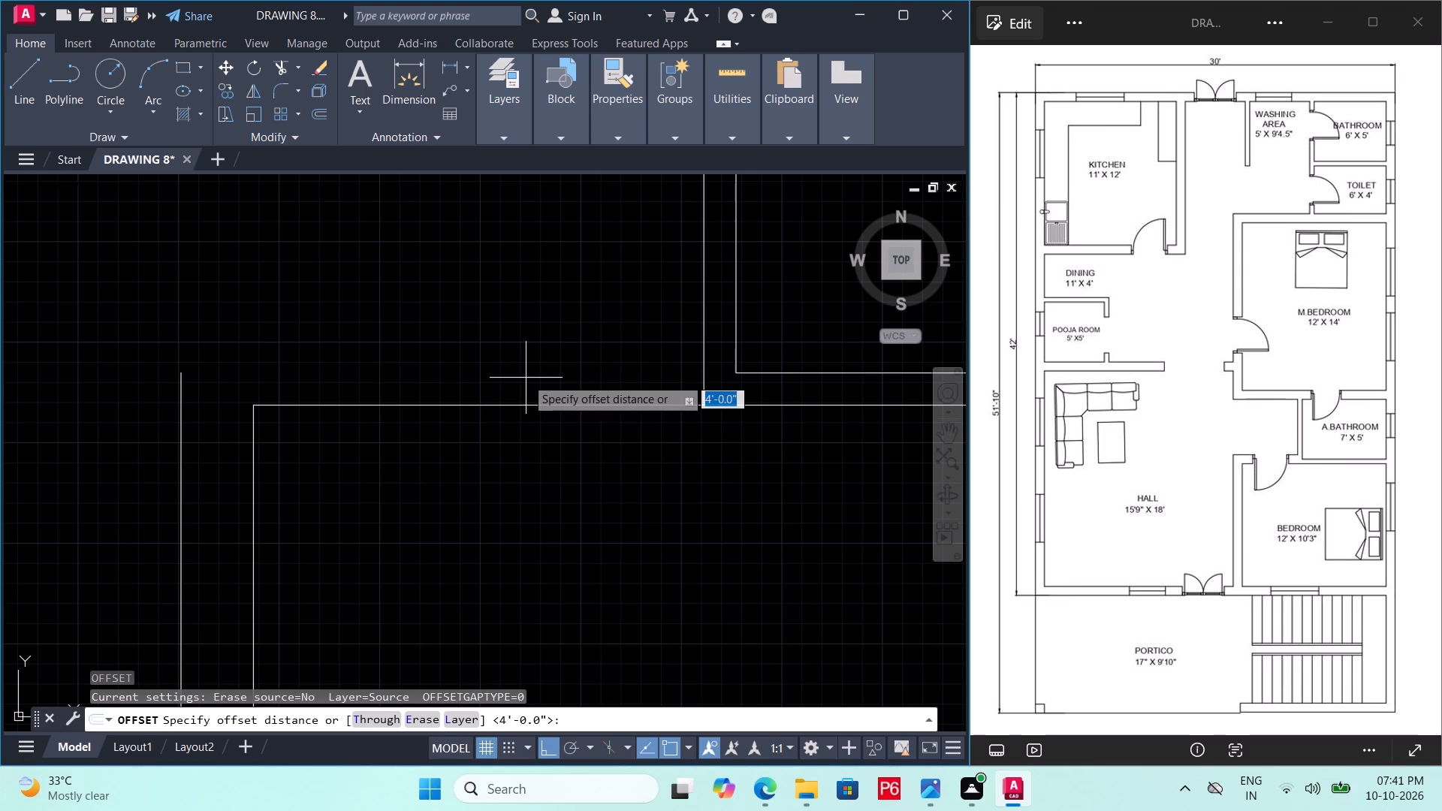
key(9)
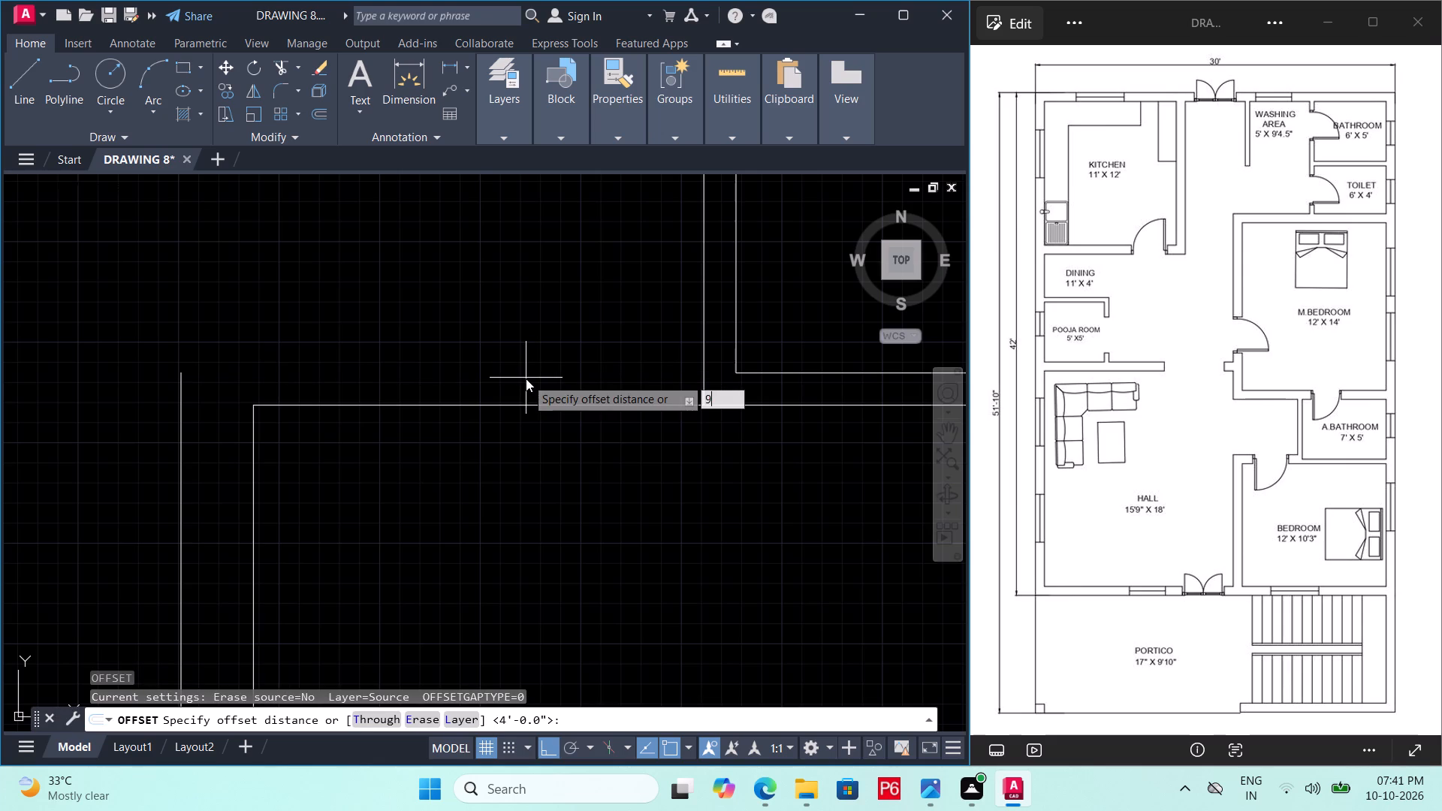
key(shift+quotedbl)
key(Return)
click(547, 413)
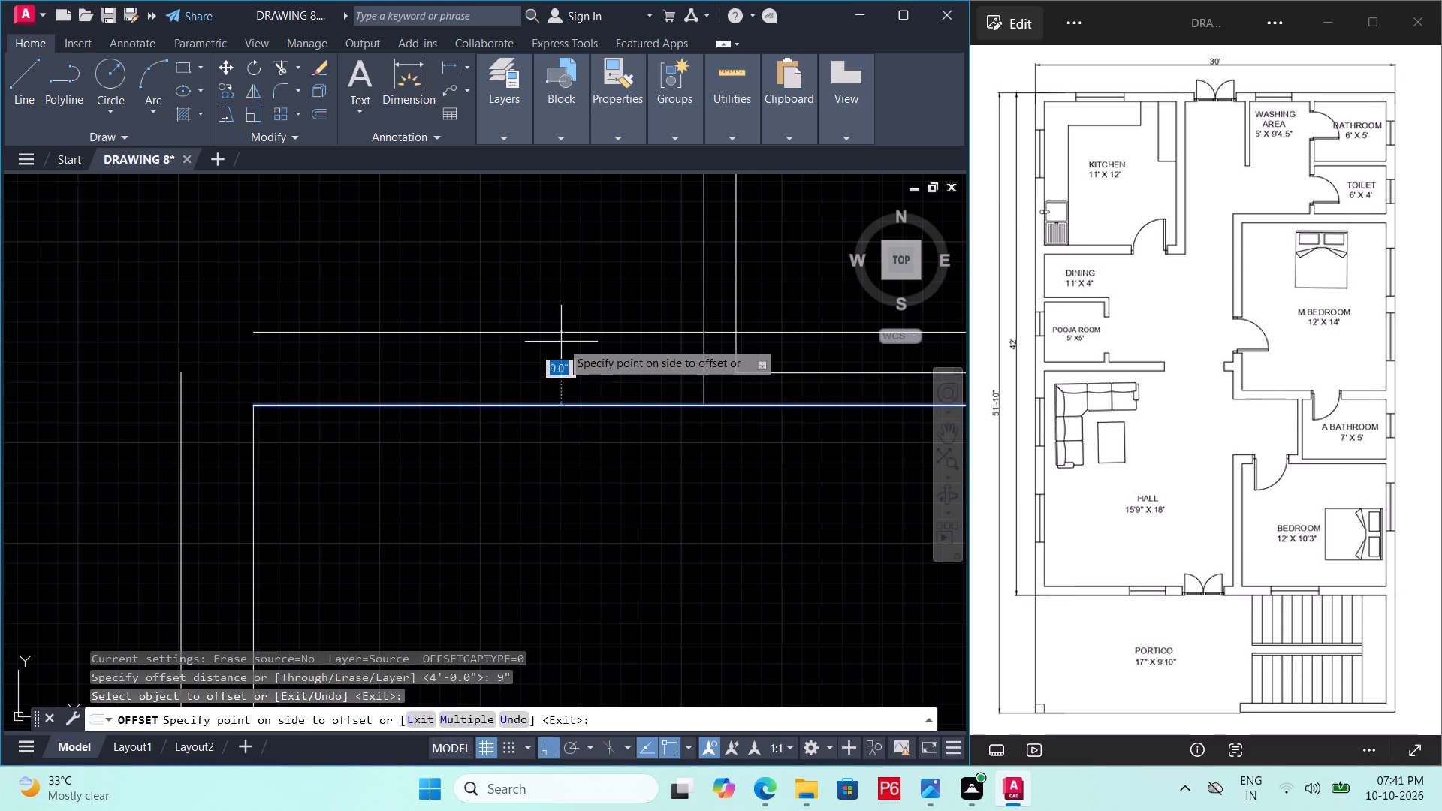
click(561, 342)
scroll(332, 437, down, 2)
middle_drag(326, 442, 309, 446)
key(Escape)
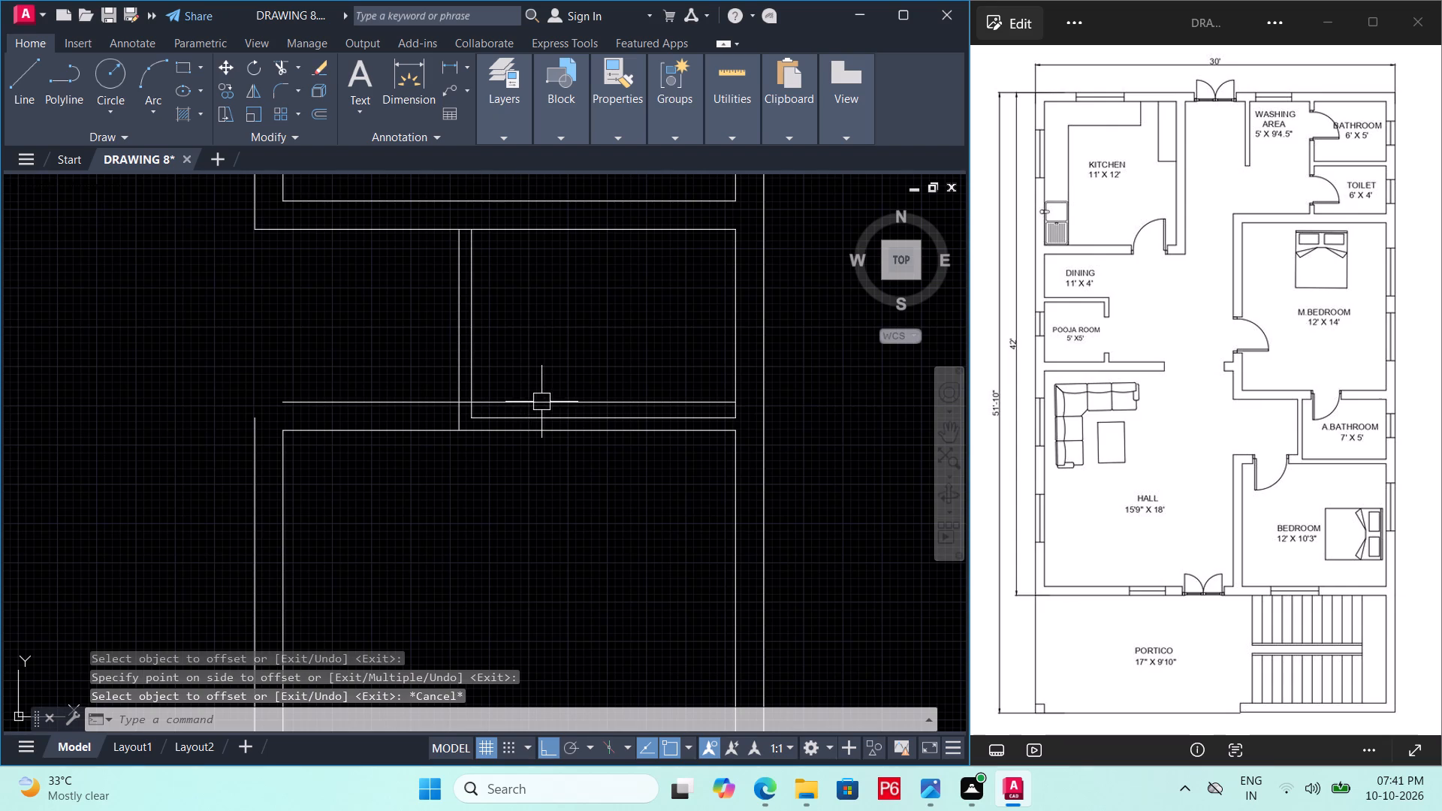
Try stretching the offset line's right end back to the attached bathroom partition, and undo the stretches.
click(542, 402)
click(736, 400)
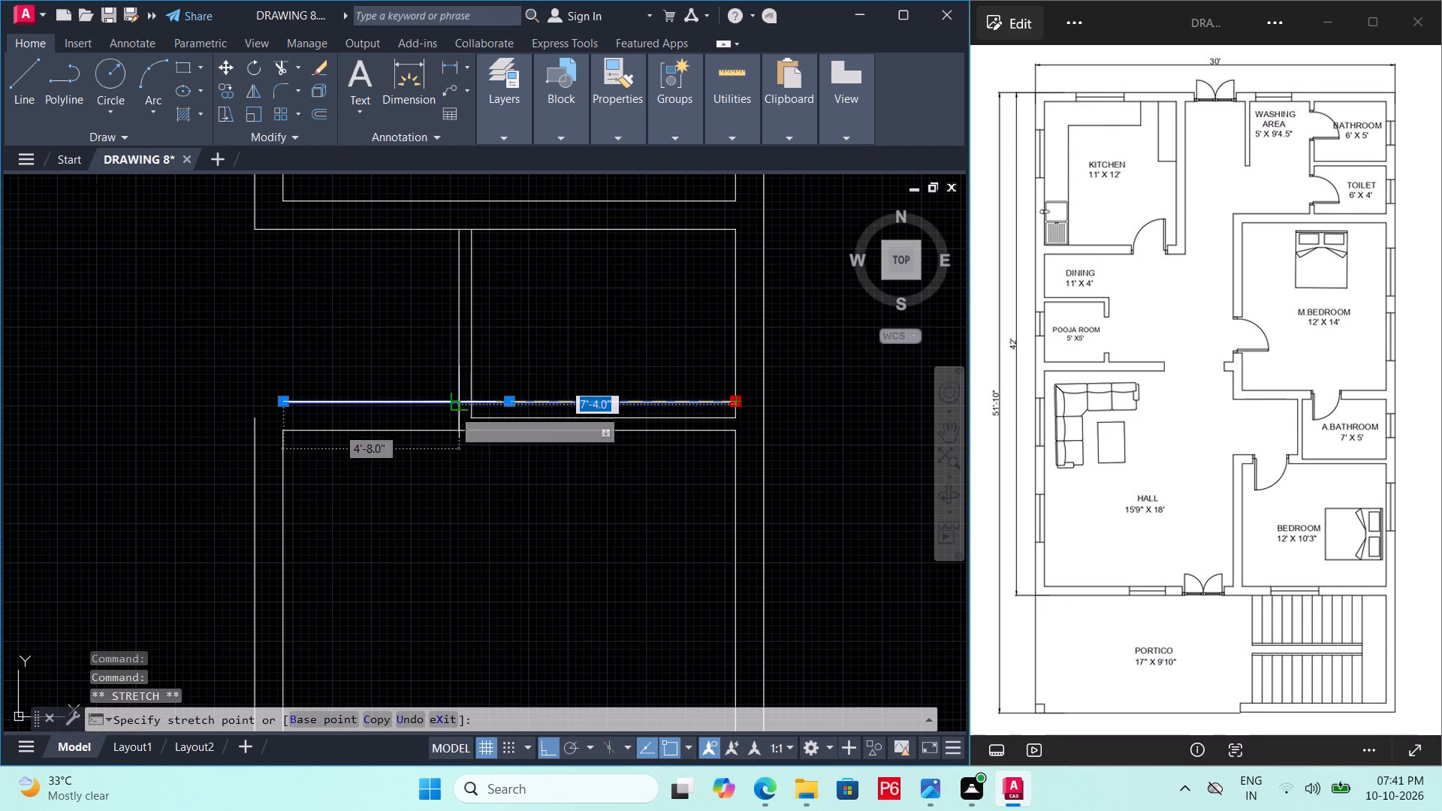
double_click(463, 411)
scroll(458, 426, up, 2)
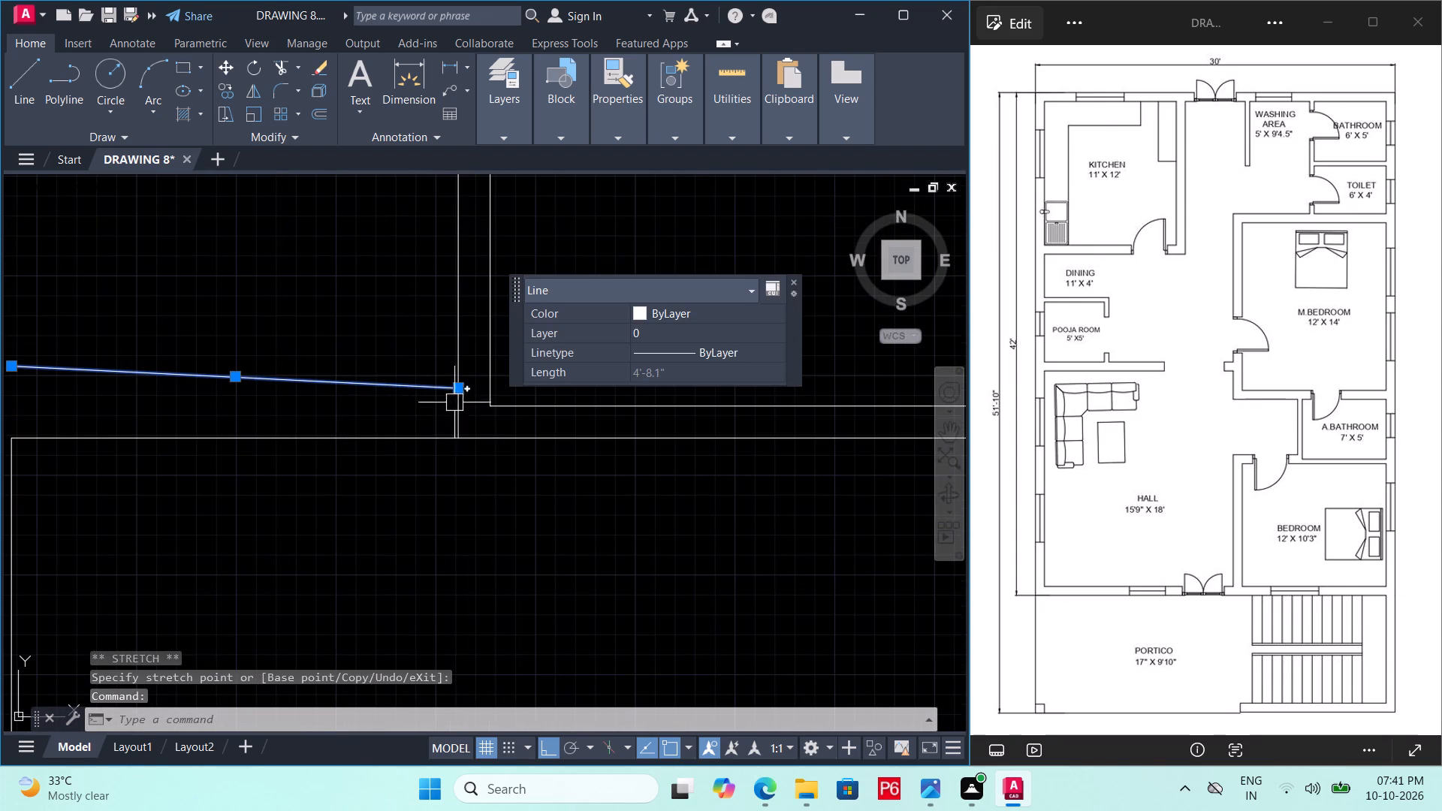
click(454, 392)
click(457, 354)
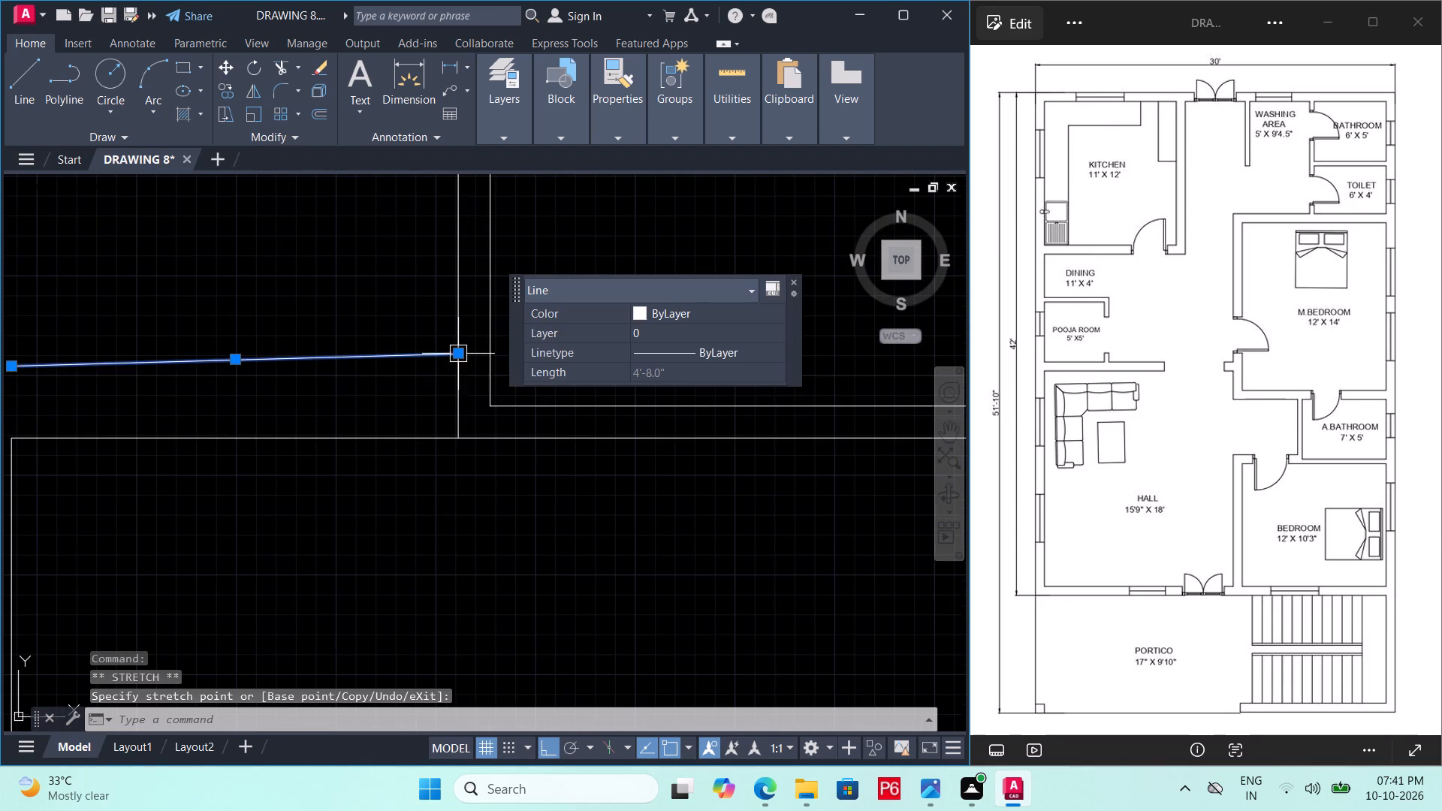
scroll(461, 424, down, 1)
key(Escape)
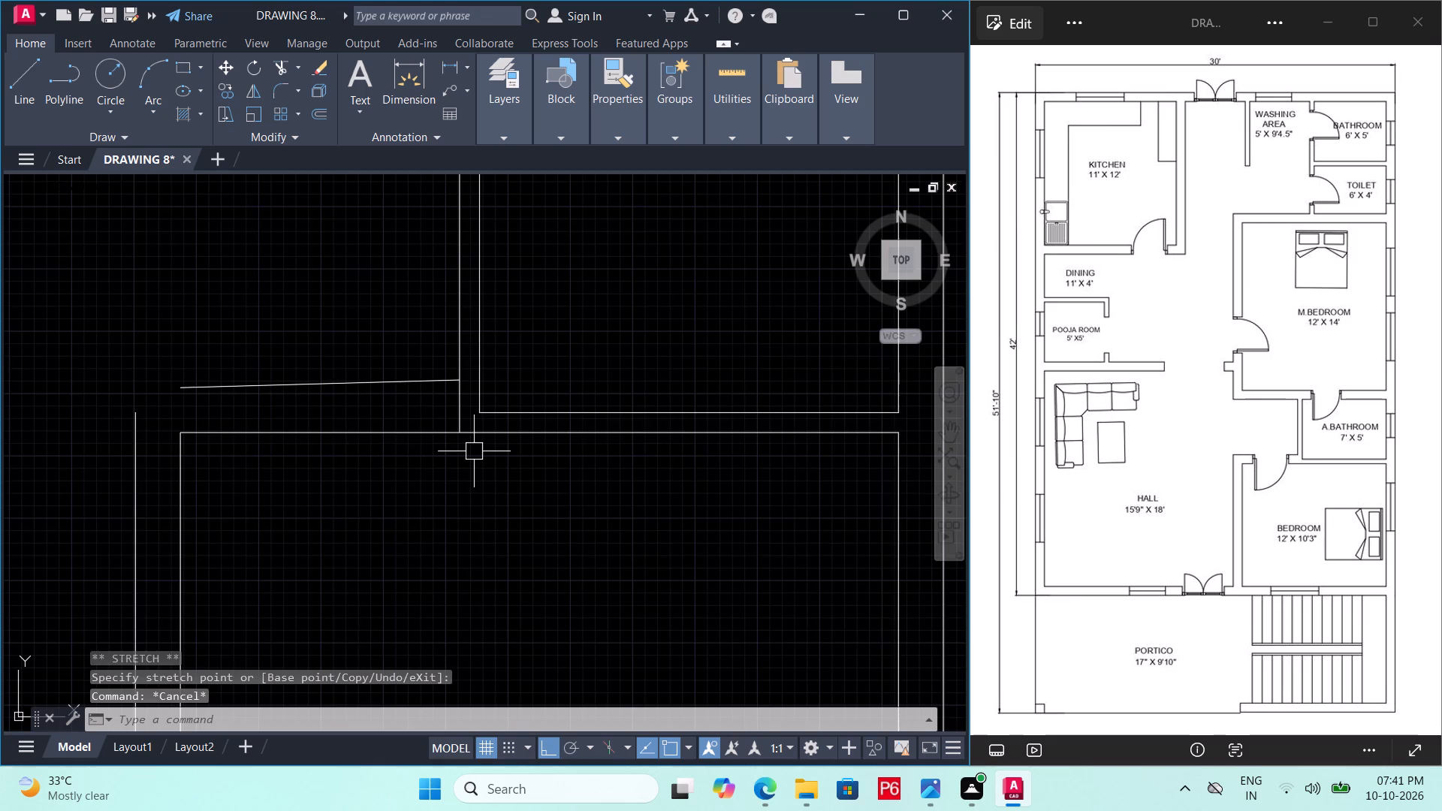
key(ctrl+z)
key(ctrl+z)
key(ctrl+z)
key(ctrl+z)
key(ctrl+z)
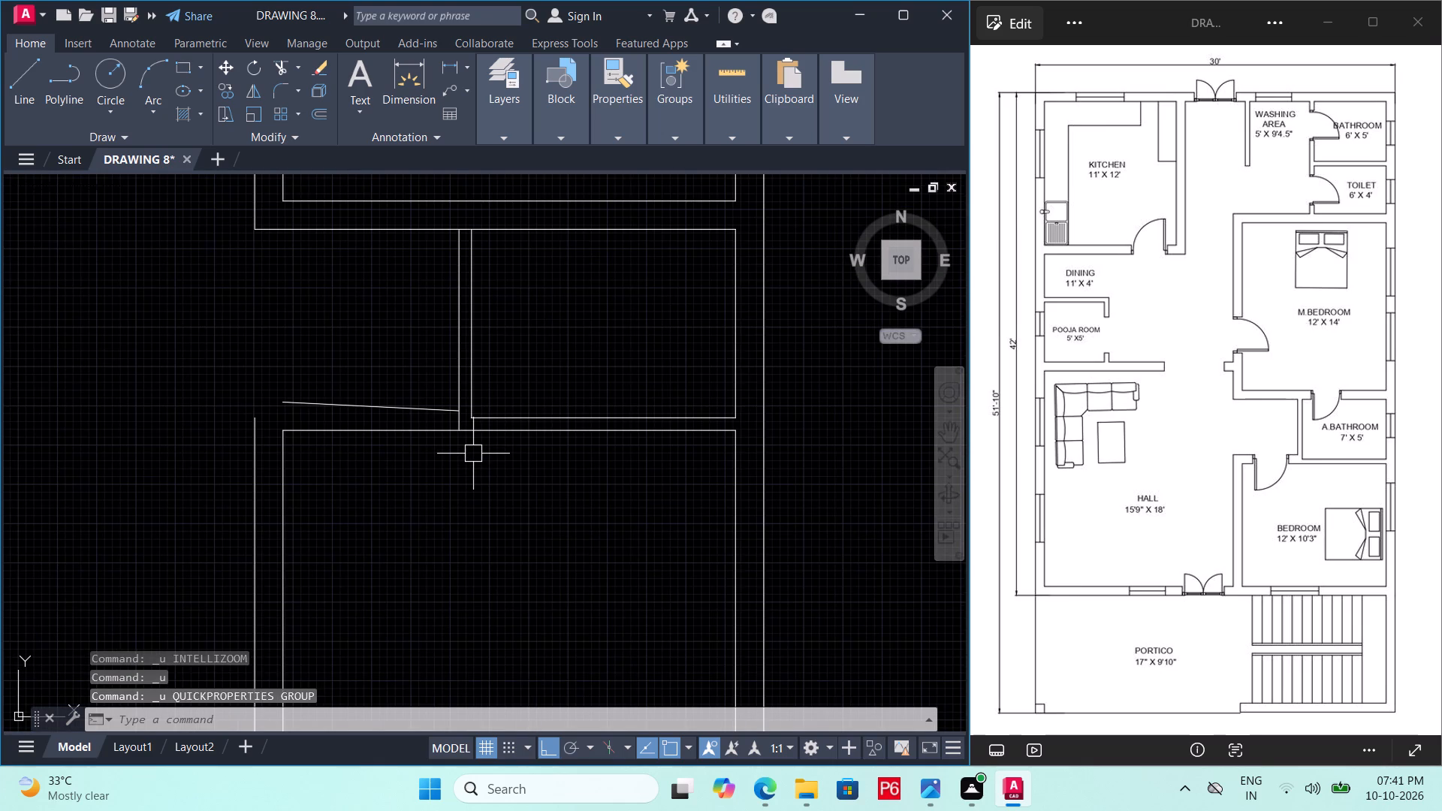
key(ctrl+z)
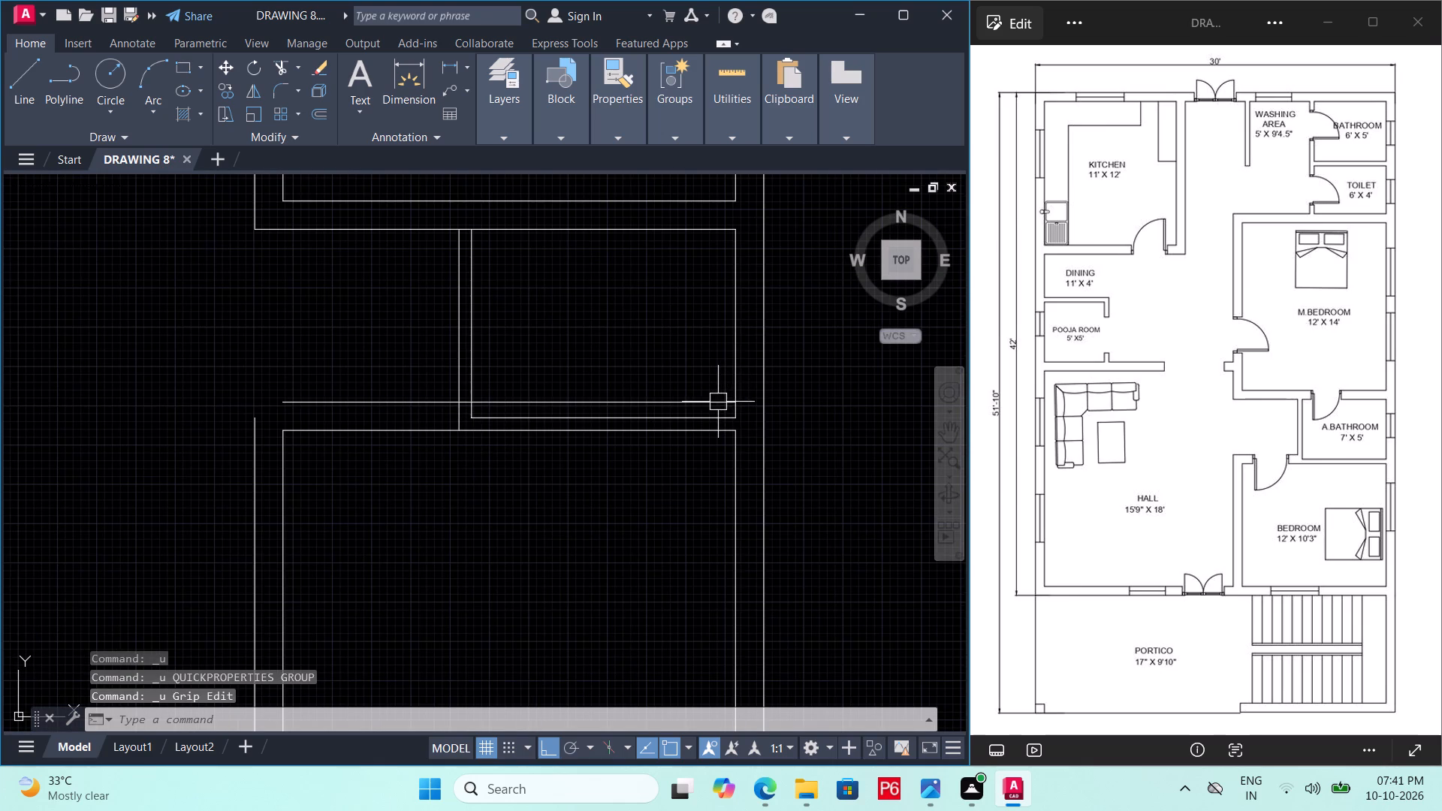
Shorten the offset line horizontally to the attached bathroom partition's outer line, making it 4'-8" long, and save.
click(718, 402)
double_click(738, 401)
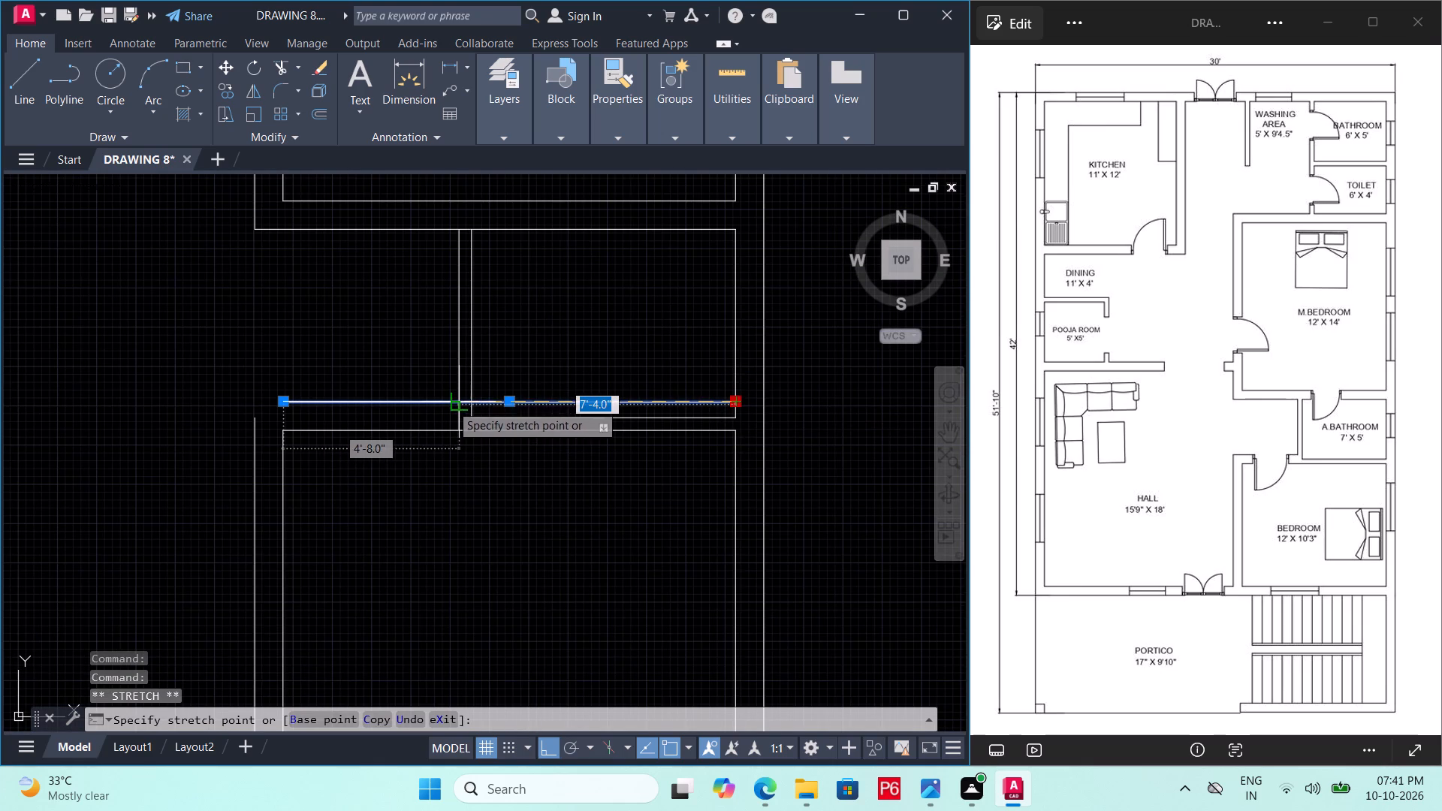
click(457, 402)
key(ctrl+s)
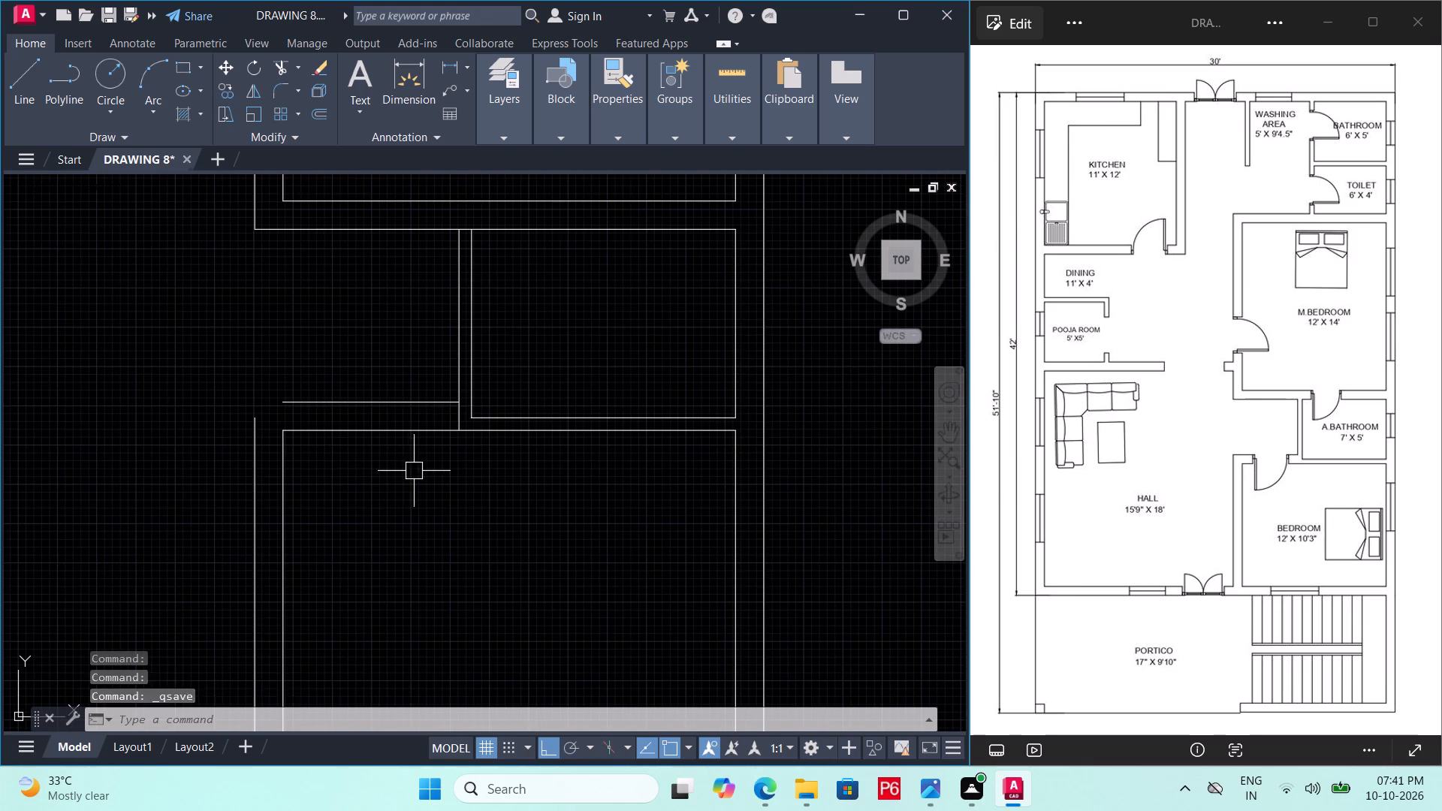
key(ctrl+s)
Fillet the bedroom's outer left wall line with the offset line at radius 0 to close the corner, and save.
middle_drag(345, 440, 377, 445)
text(F)
key(space)
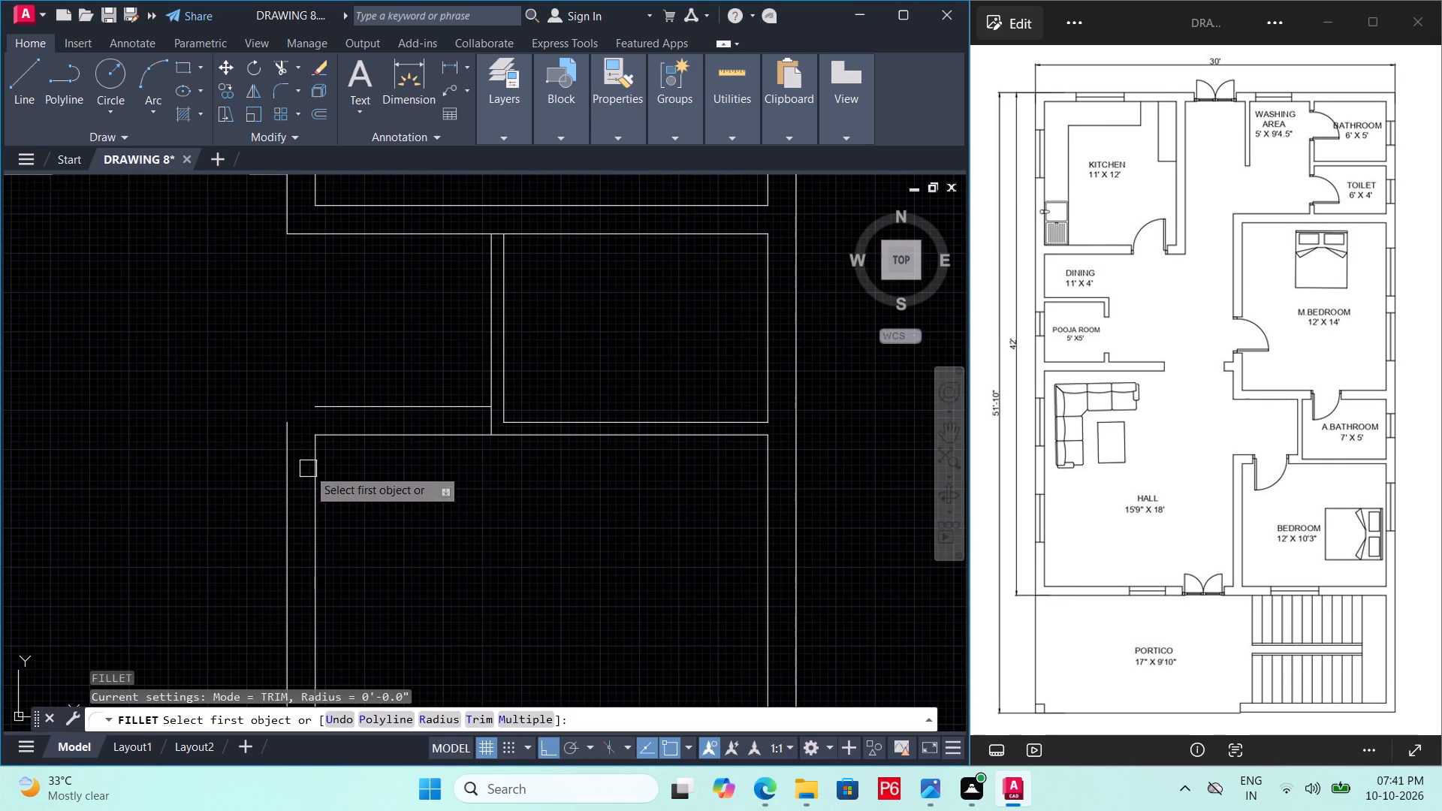
click(288, 478)
drag(288, 478, 306, 460)
double_click(376, 404)
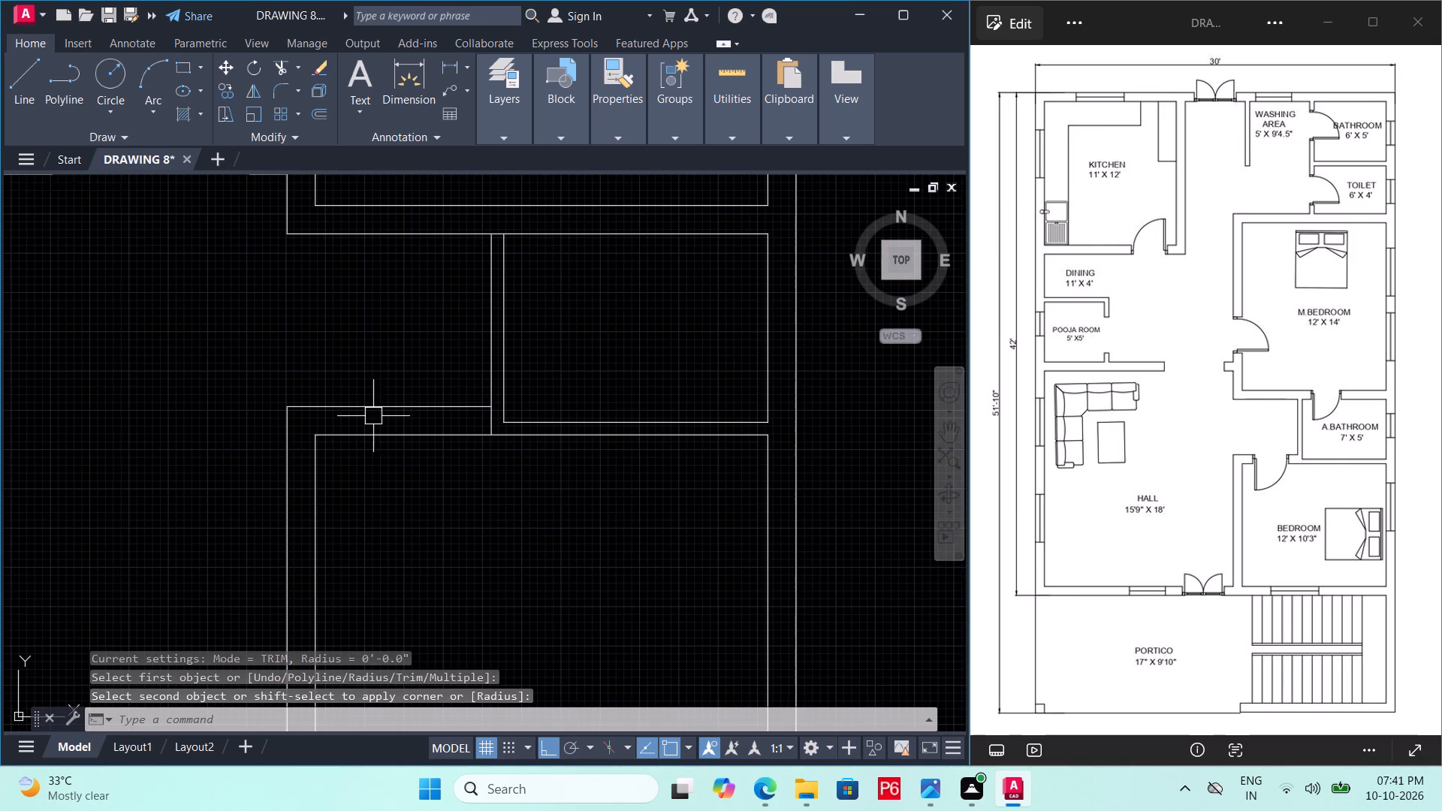
key(ctrl+s)
key(ctrl+s)
middle_drag(396, 436, 419, 417)
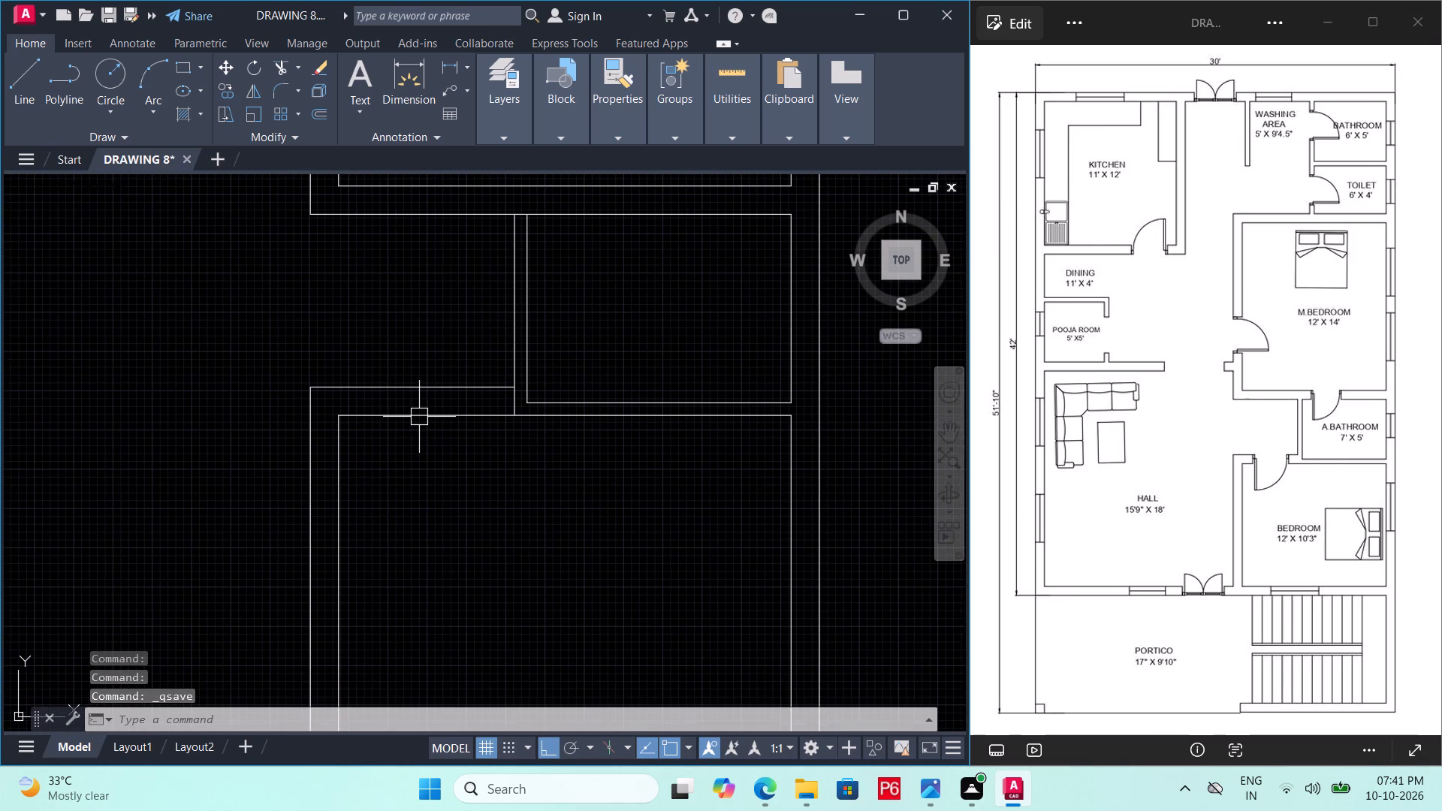
Draw a vertical line across the 9" bedroom top wall, just left of the attached bathroom partition.
scroll(377, 416, up, 2)
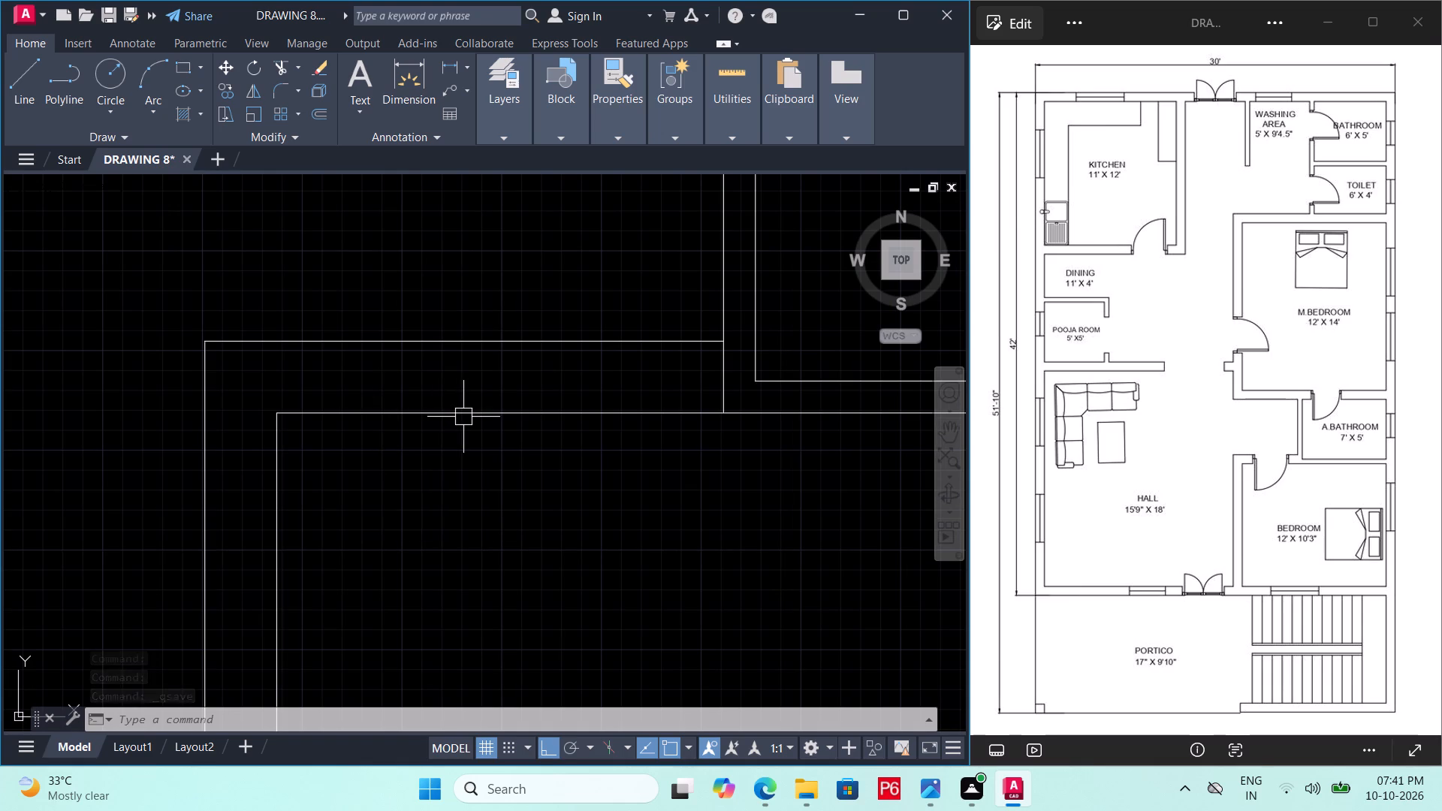
key(l)
key(space)
drag(677, 415, 680, 378)
click(678, 346)
key(Escape)
Offset the short line across the bedroom's top wall 3' to the left.
key(o)
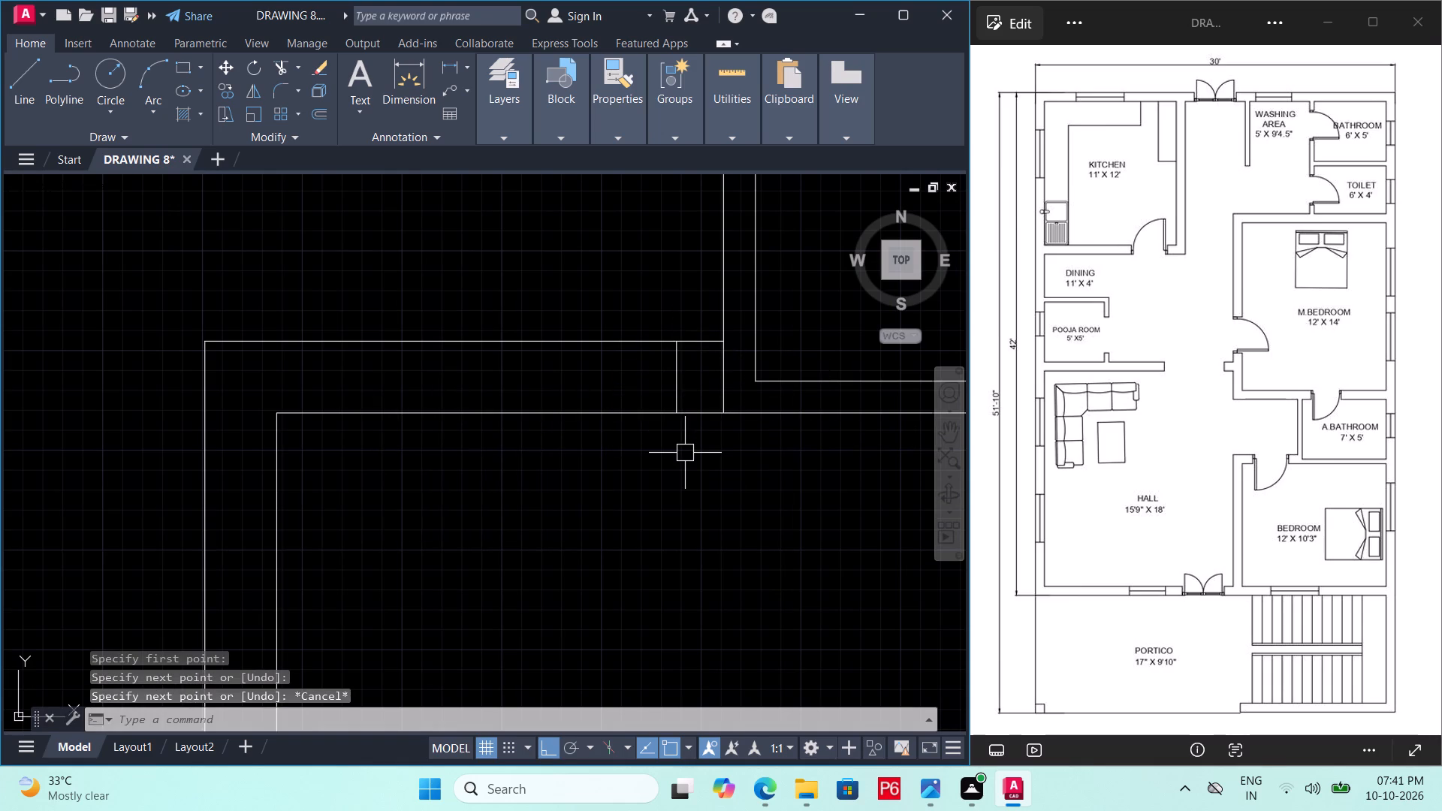
key(Return)
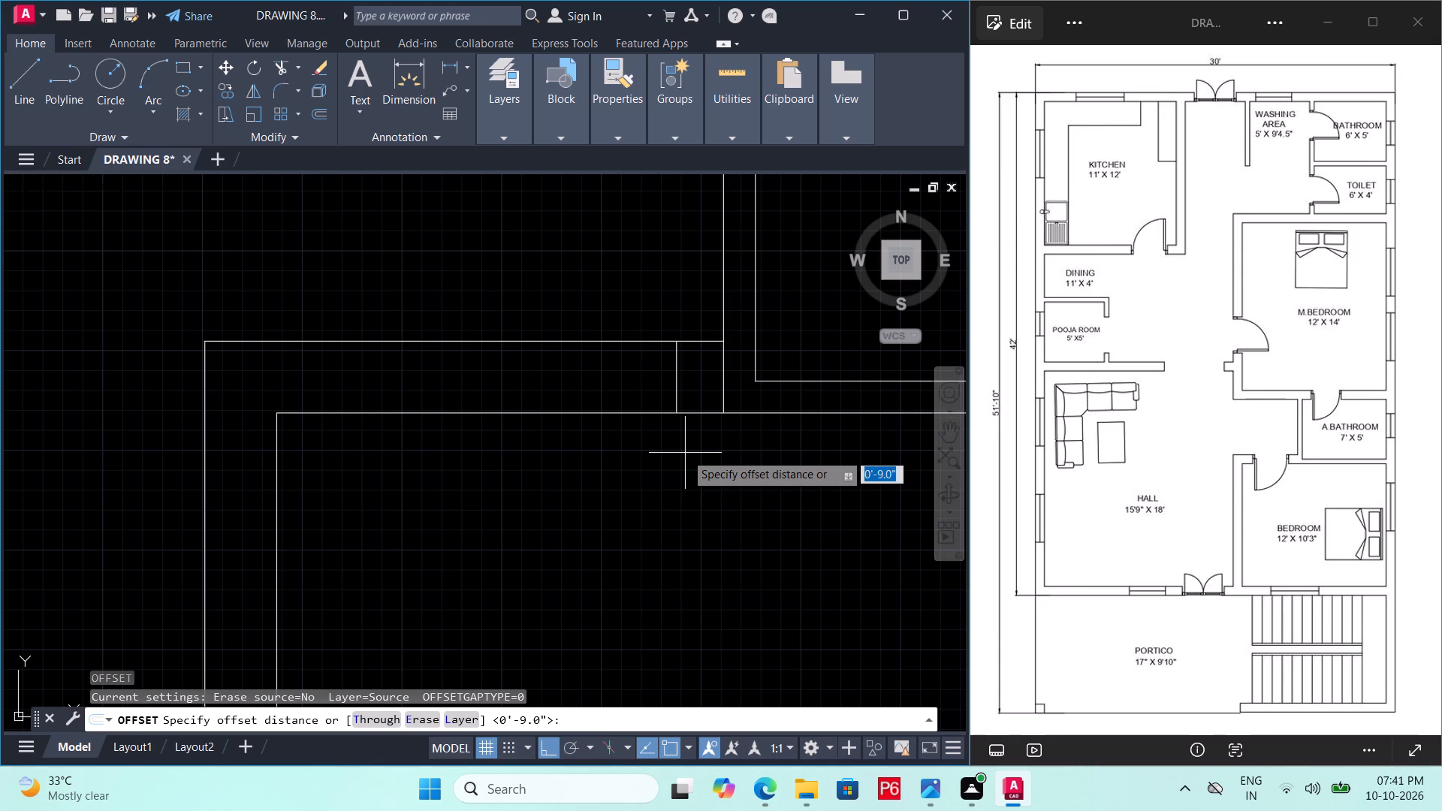
text(3')
key(Return)
click(680, 391)
click(481, 404)
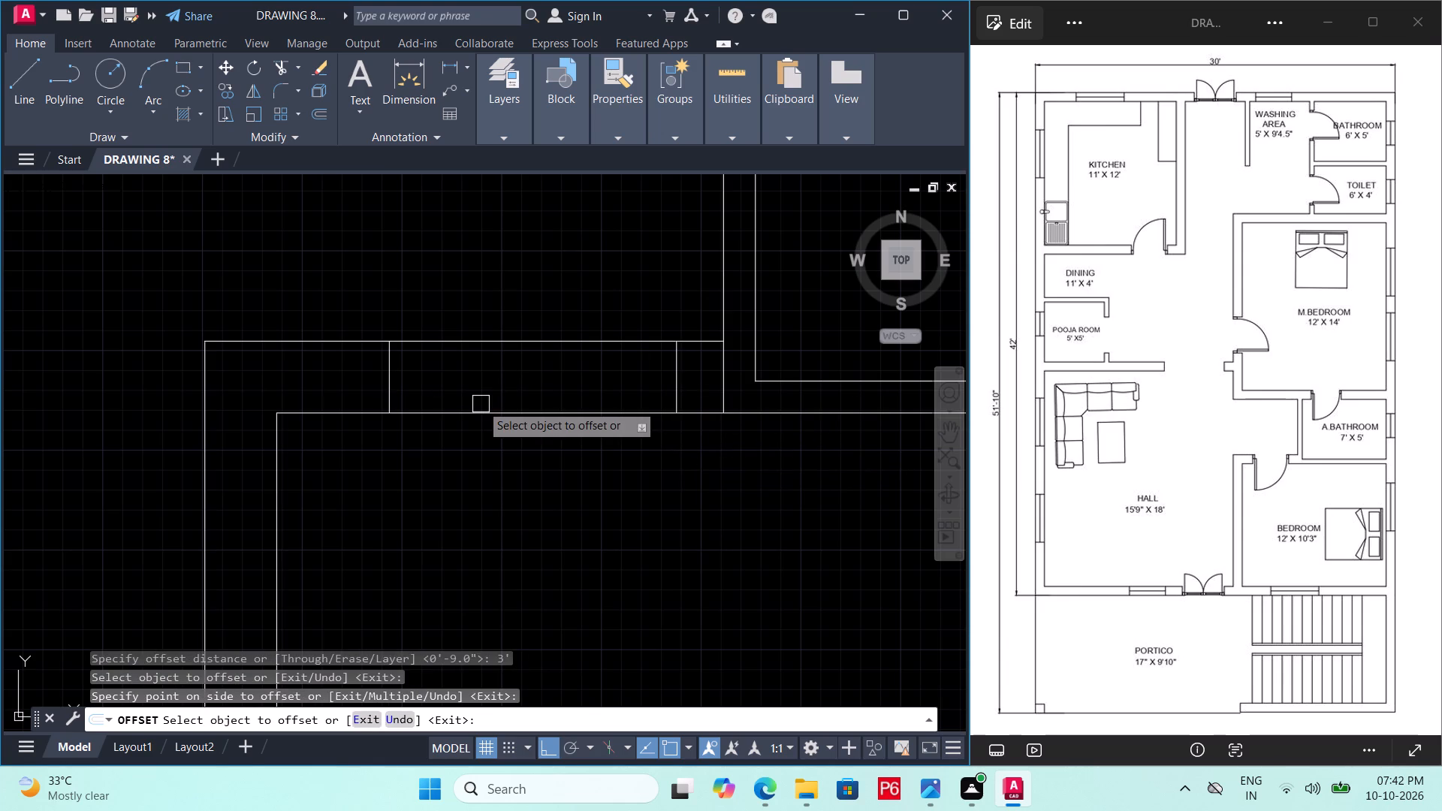
key(Escape)
Trim both wall lines between the short lines to open the bedroom door, plus the partition line crossing the wall.
text(TR)
key(space)
key(space)
click(515, 321)
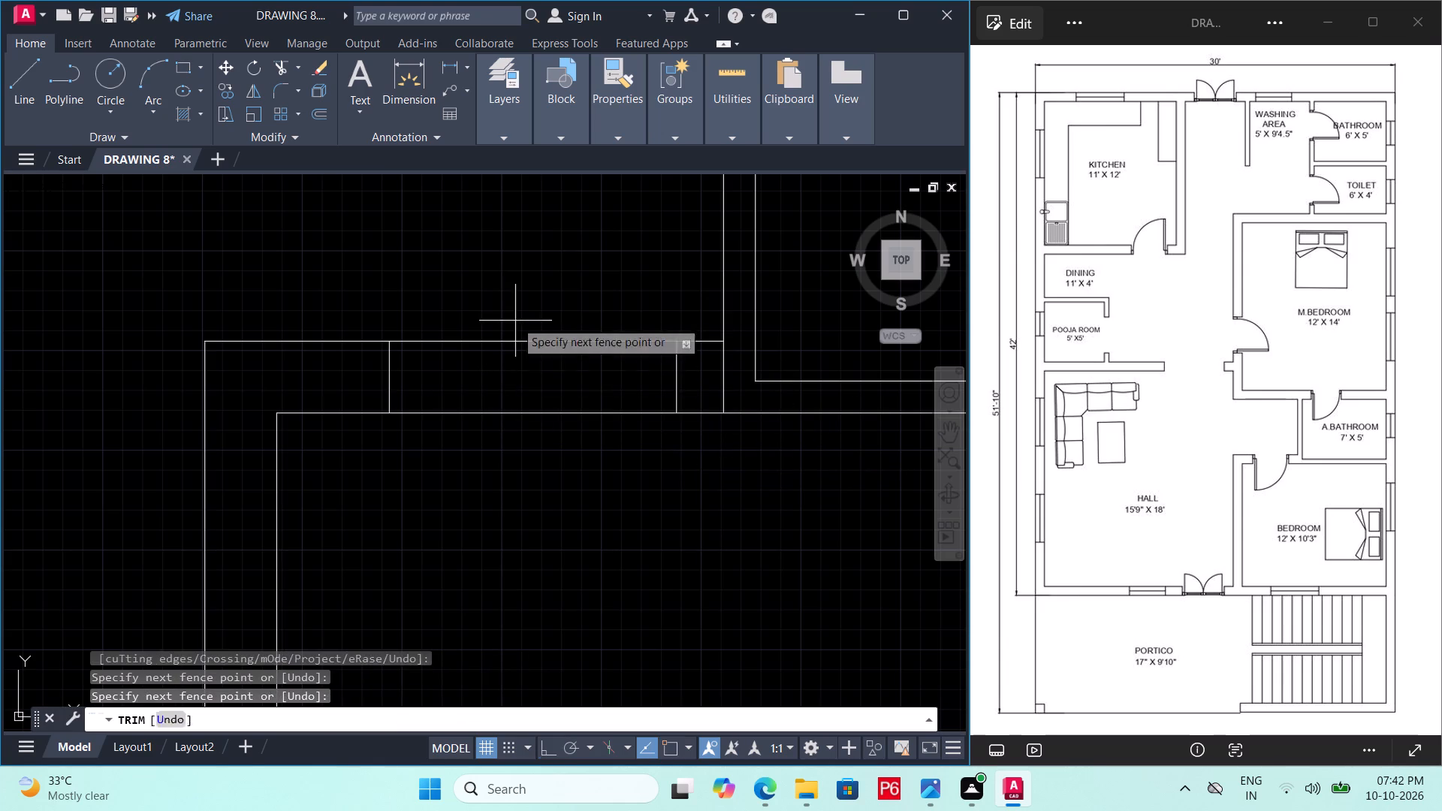
drag(520, 484, 528, 480)
click(720, 386)
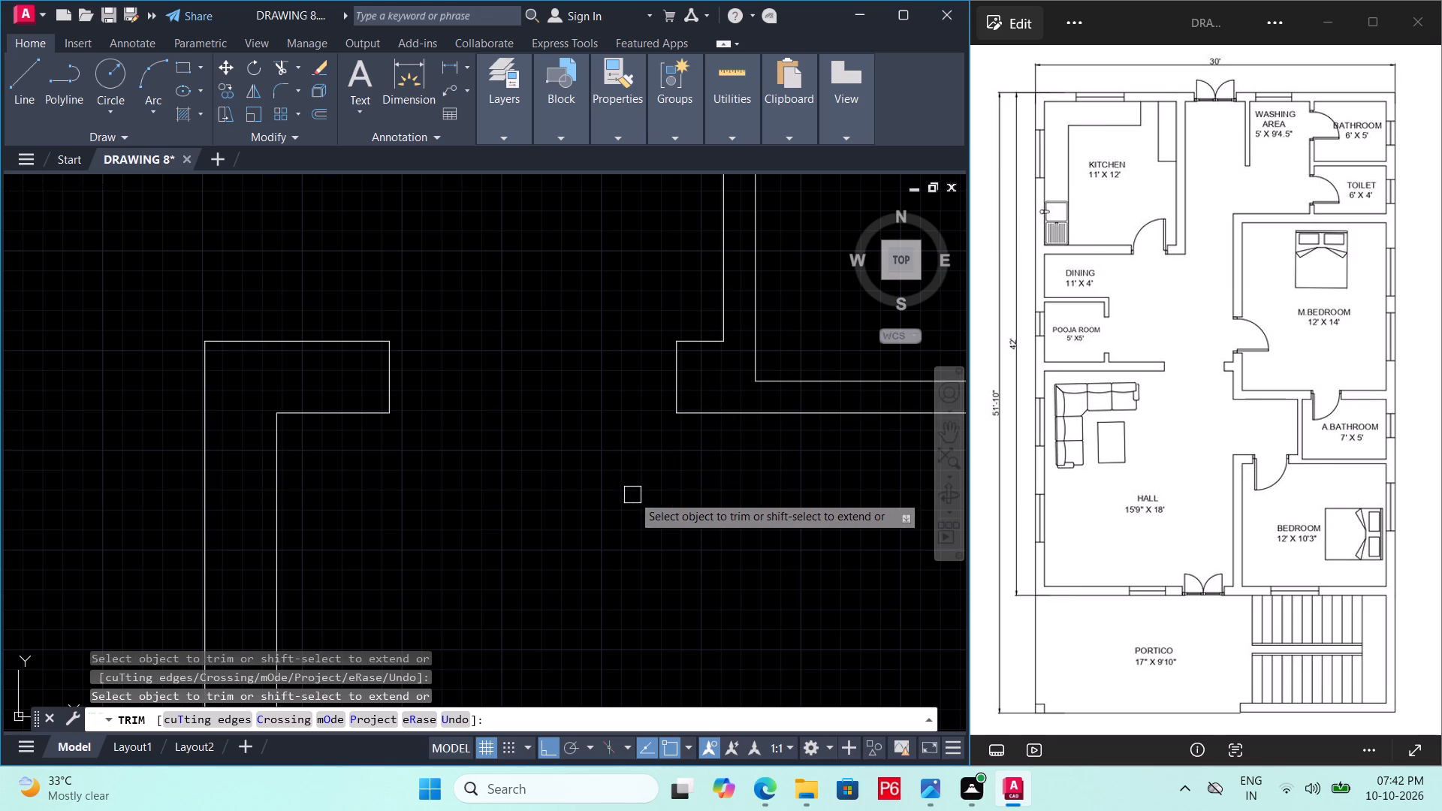
Trim the wall line between the two attached bathroom partition lines at their upper junction, and save the drawing.
key(ctrl+s)
key(ctrl+s)
scroll(543, 504, down, 2)
middle_drag(569, 494, 481, 532)
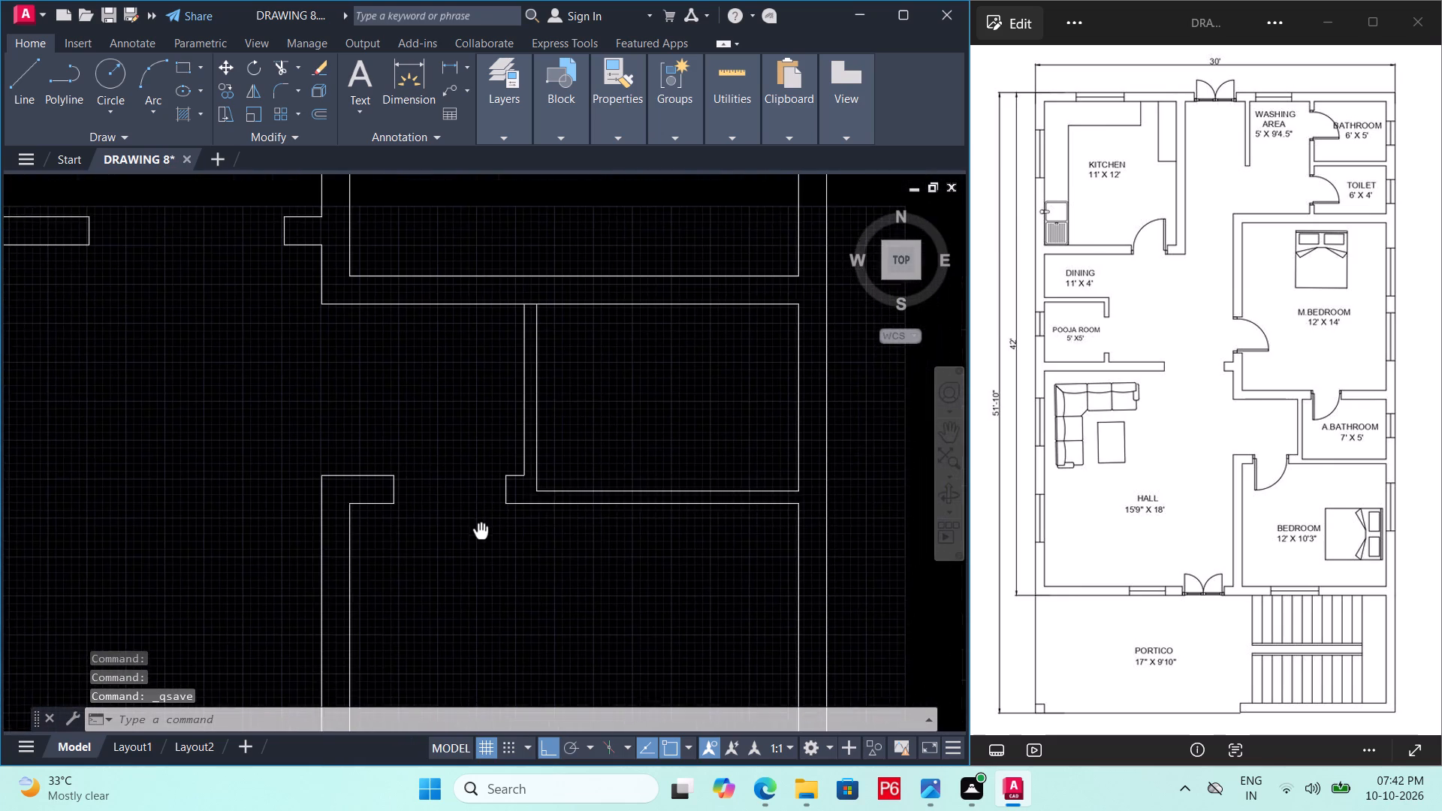
middle_drag(481, 532, 471, 557)
scroll(538, 408, up, 2)
middle_drag(538, 412, 490, 494)
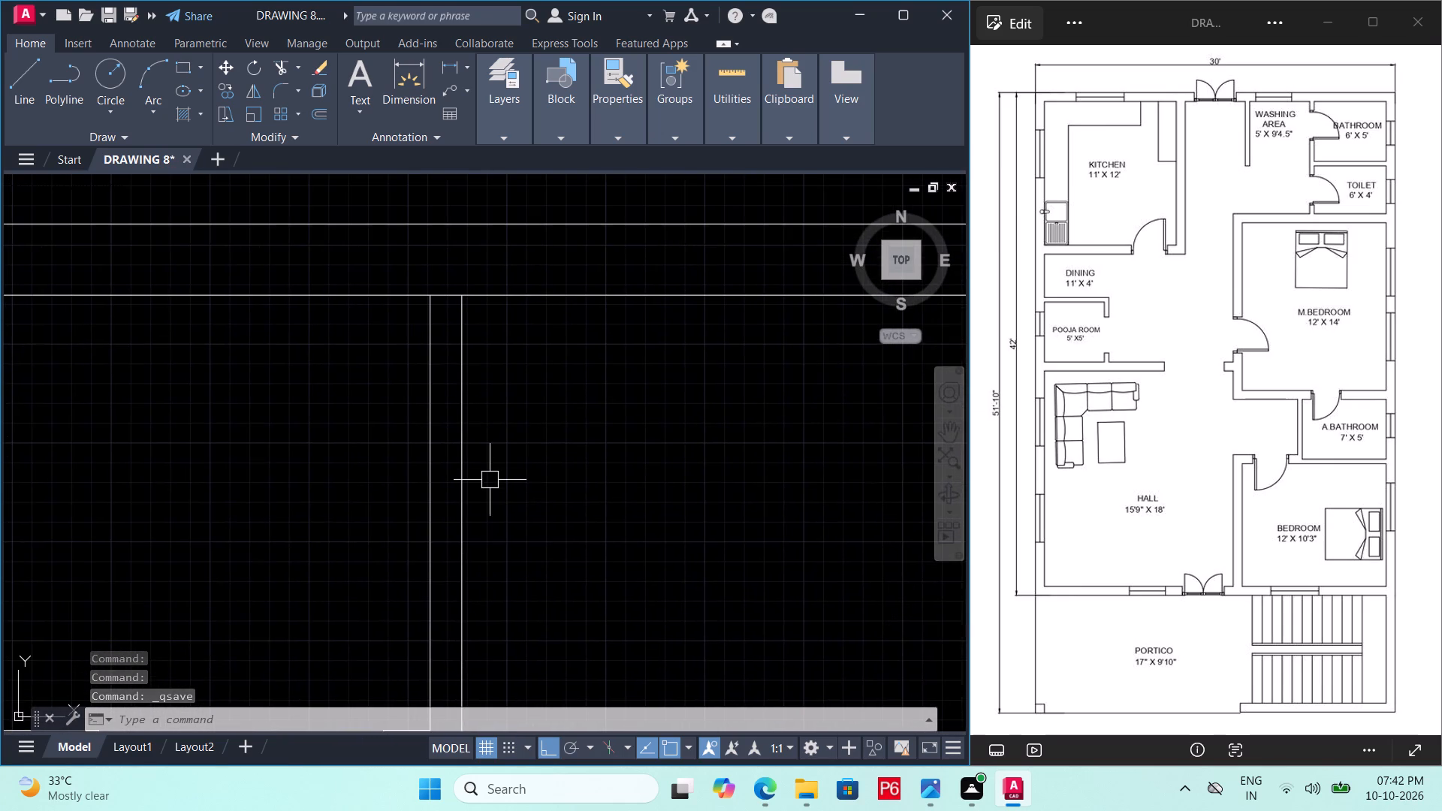
text(TR)
key(space)
key(space)
click(454, 298)
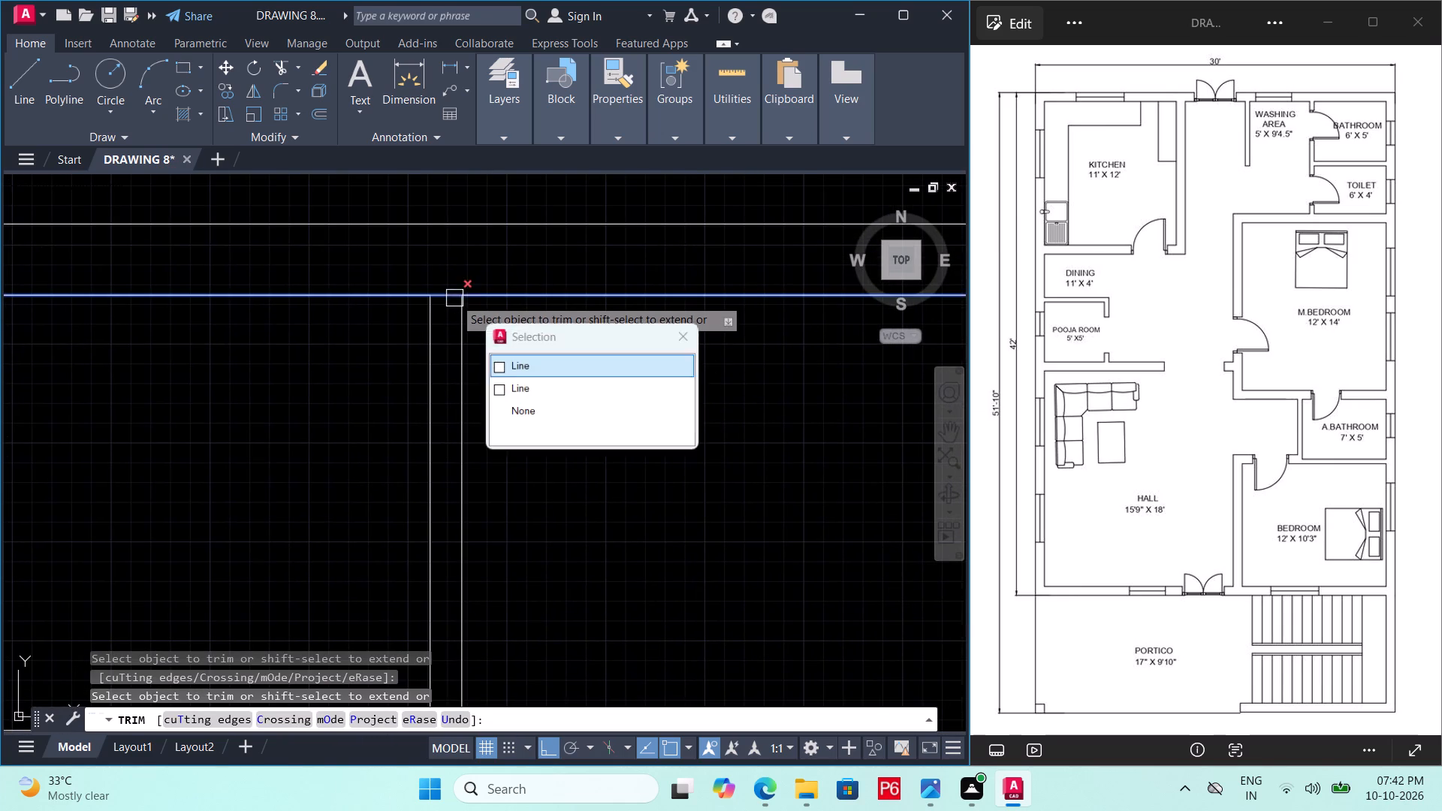
click(441, 296)
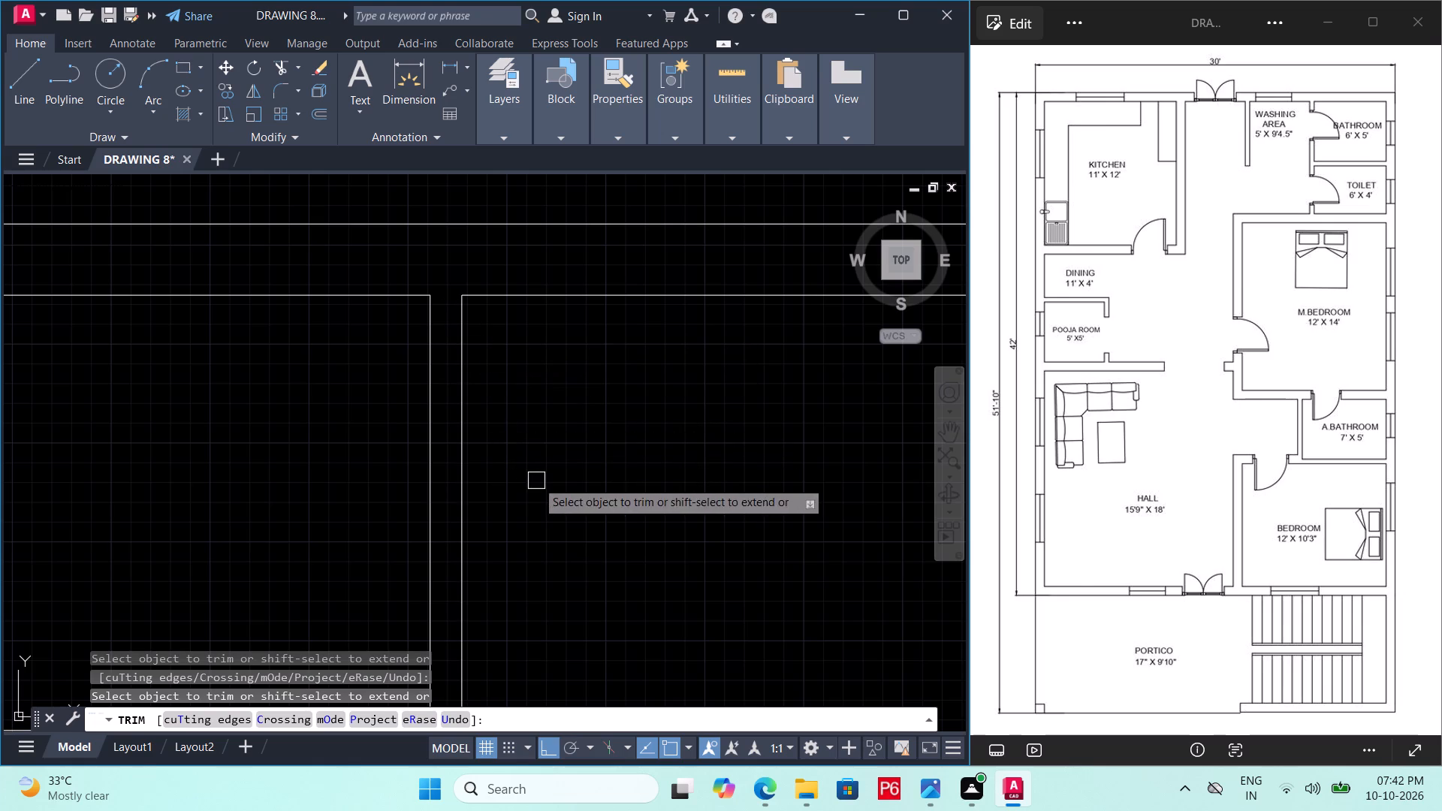
key(ctrl+s)
key(ctrl+s)
key(ctrl+s)
Draw a short vertical line across the wall between master bedroom and attached bathroom, just right of the bathroom's left partition.
scroll(537, 481, down, 1)
middle_drag(531, 501, 521, 509)
scroll(528, 505, down, 1)
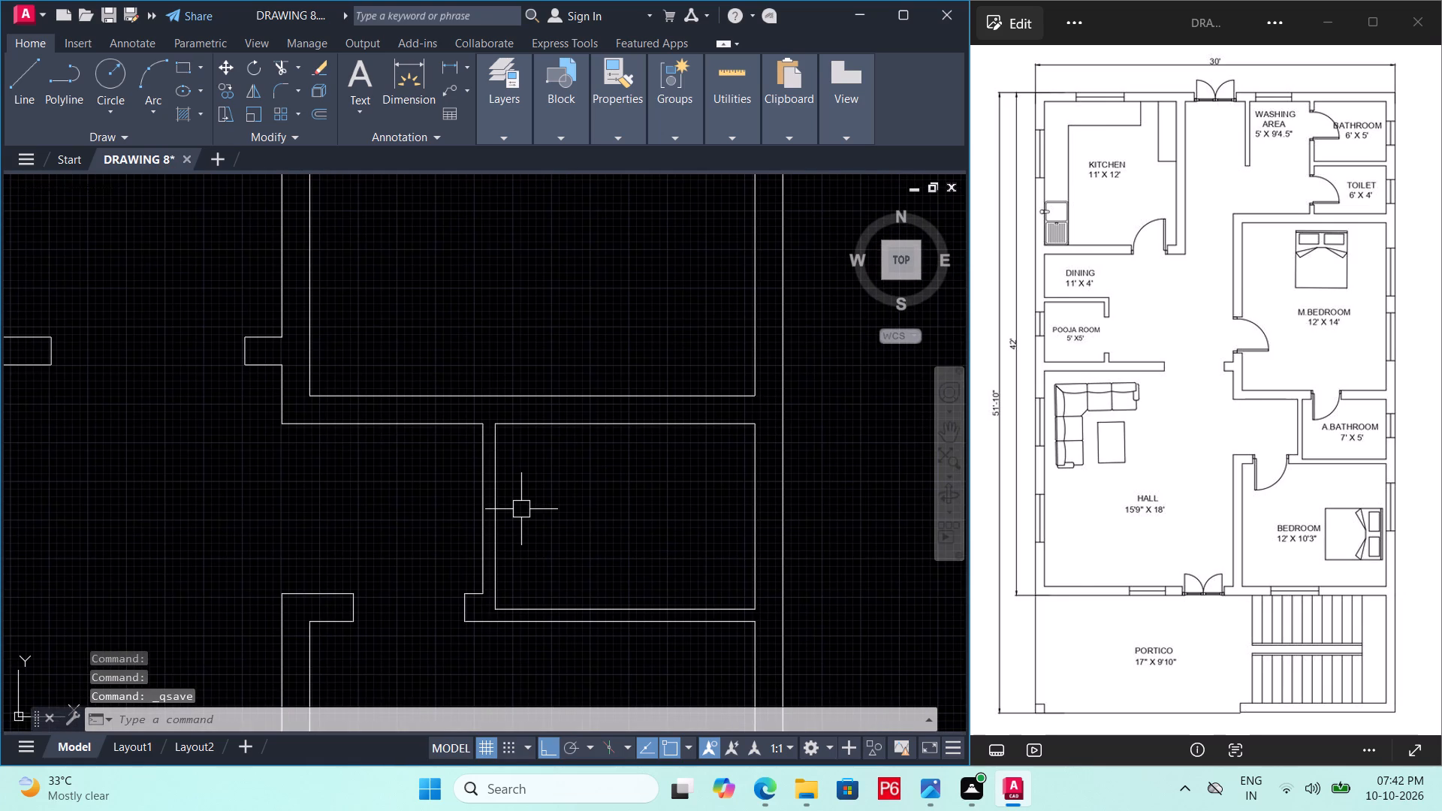
key(l)
key(space)
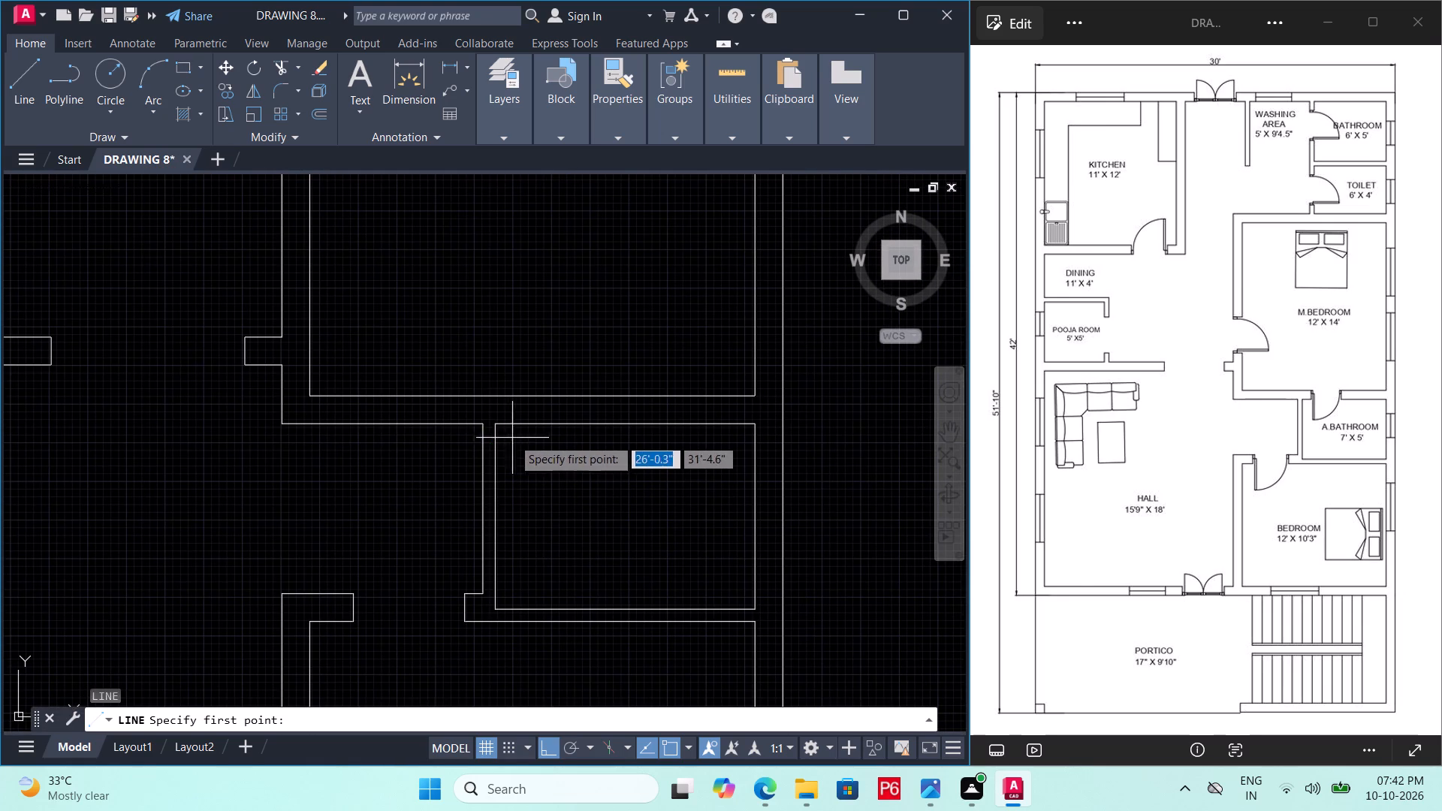
click(521, 427)
click(520, 400)
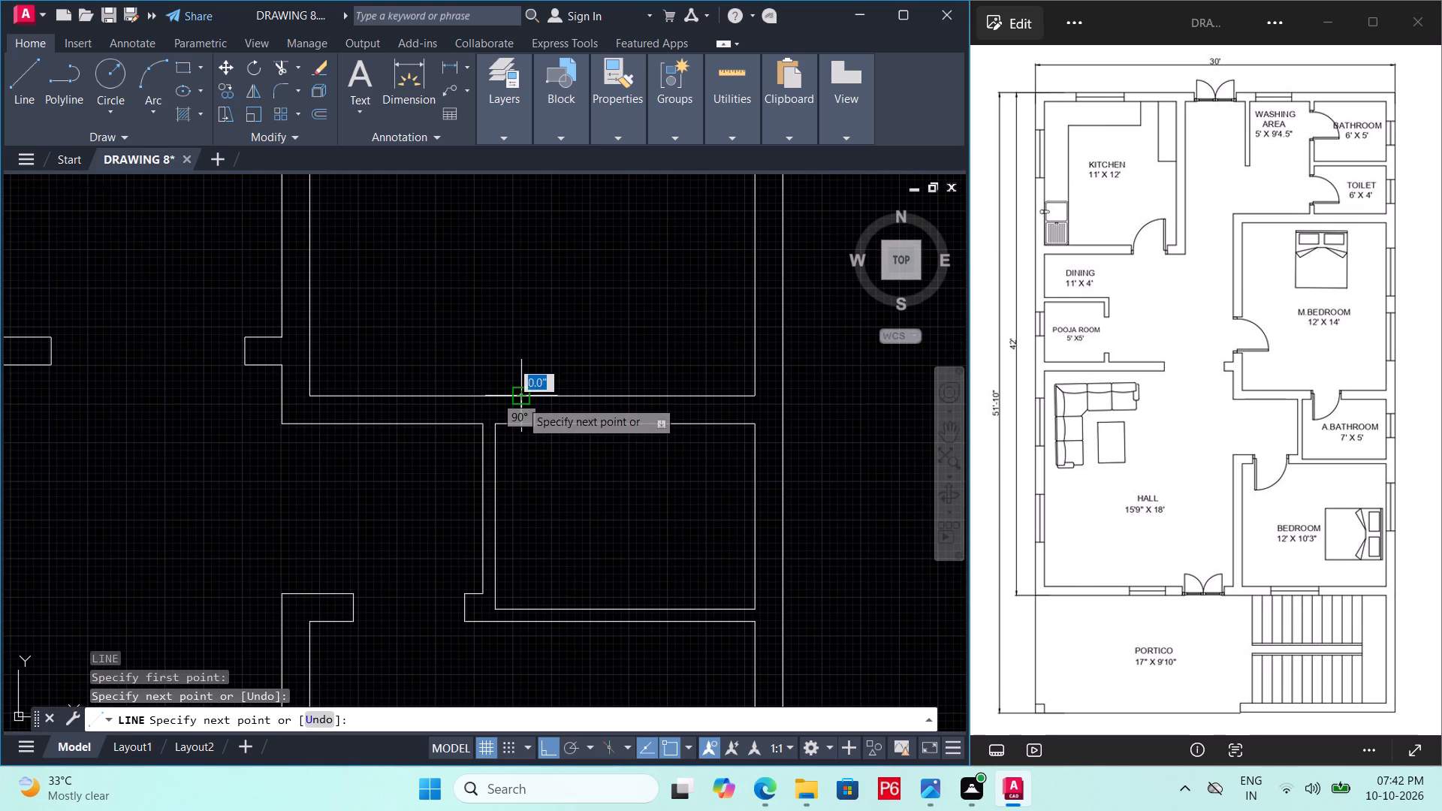
key(Escape)
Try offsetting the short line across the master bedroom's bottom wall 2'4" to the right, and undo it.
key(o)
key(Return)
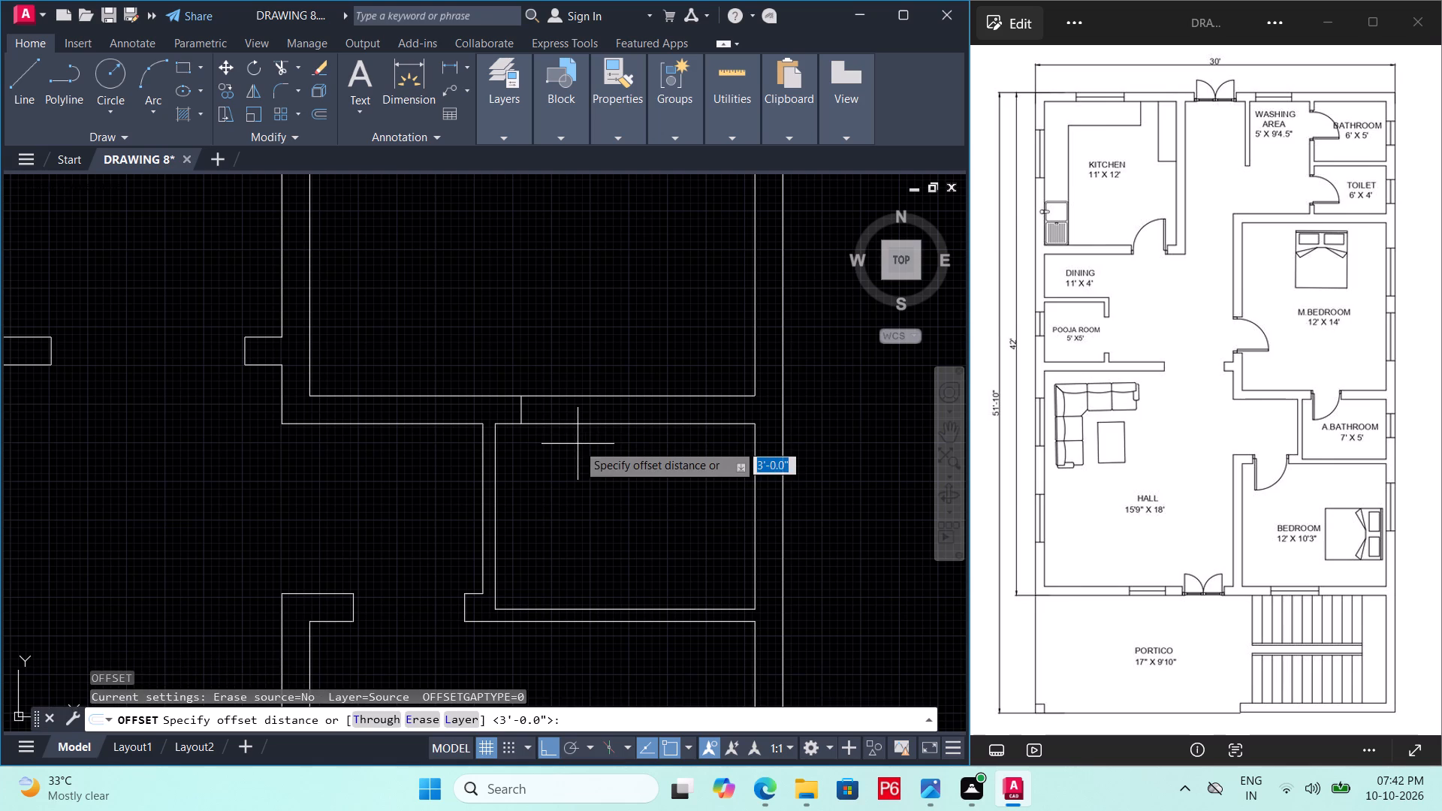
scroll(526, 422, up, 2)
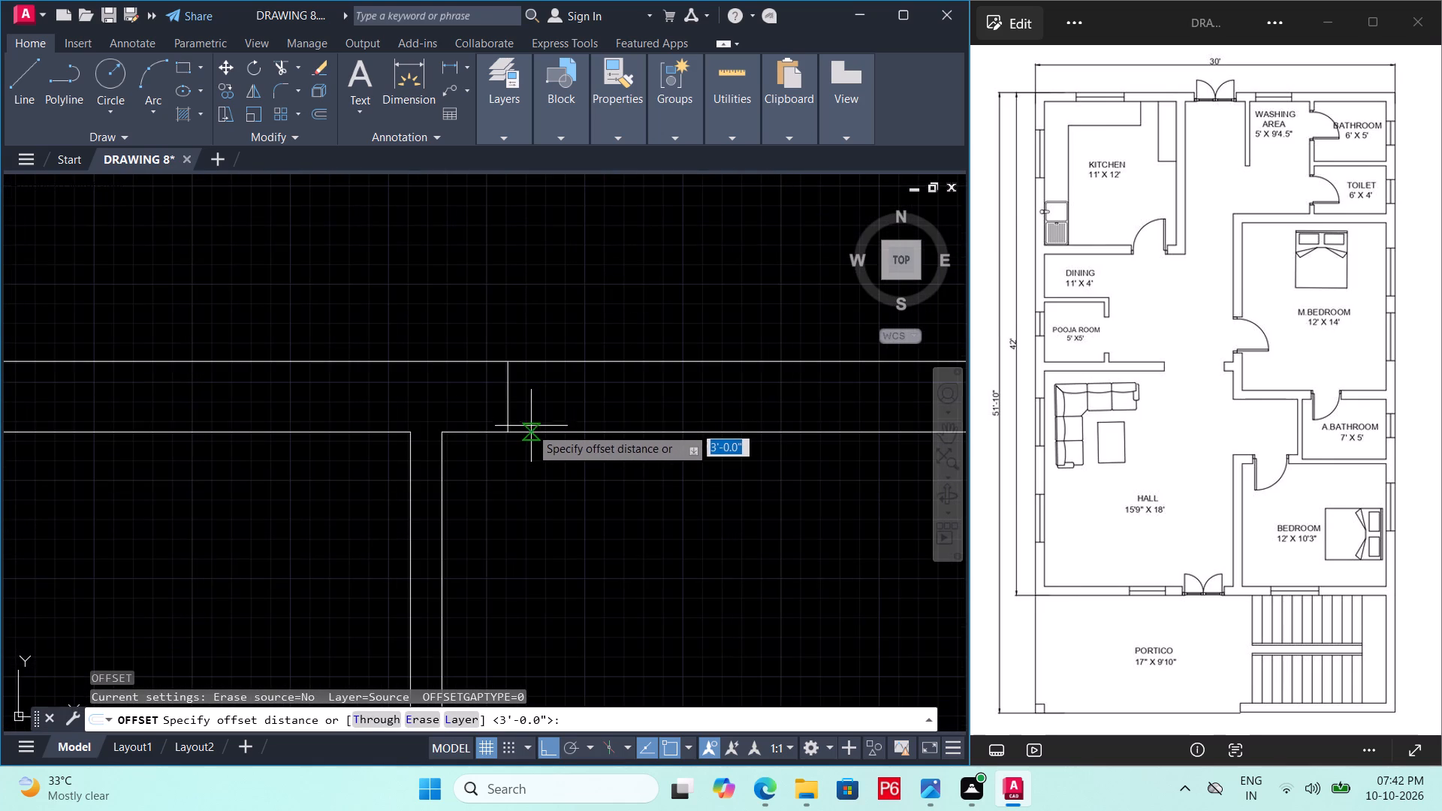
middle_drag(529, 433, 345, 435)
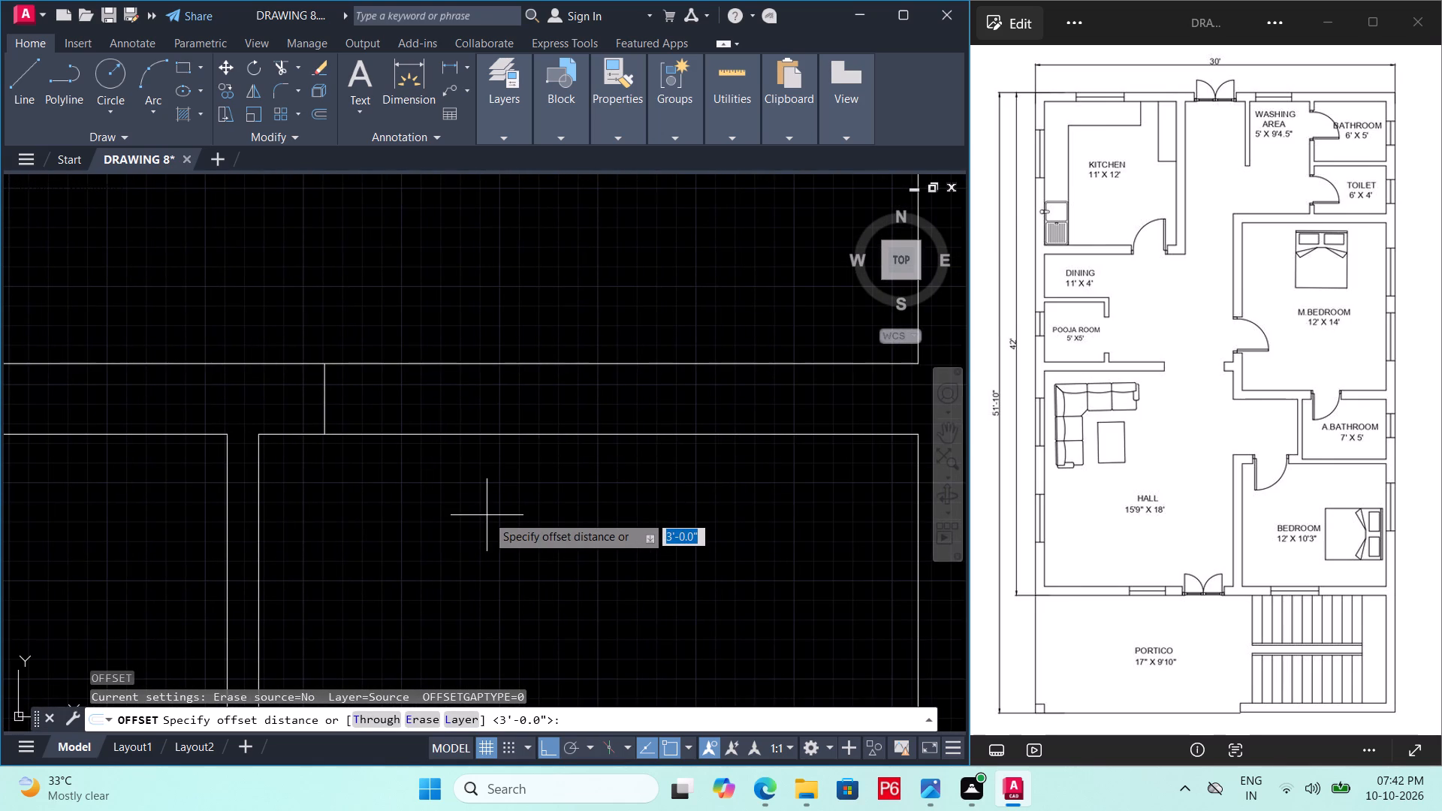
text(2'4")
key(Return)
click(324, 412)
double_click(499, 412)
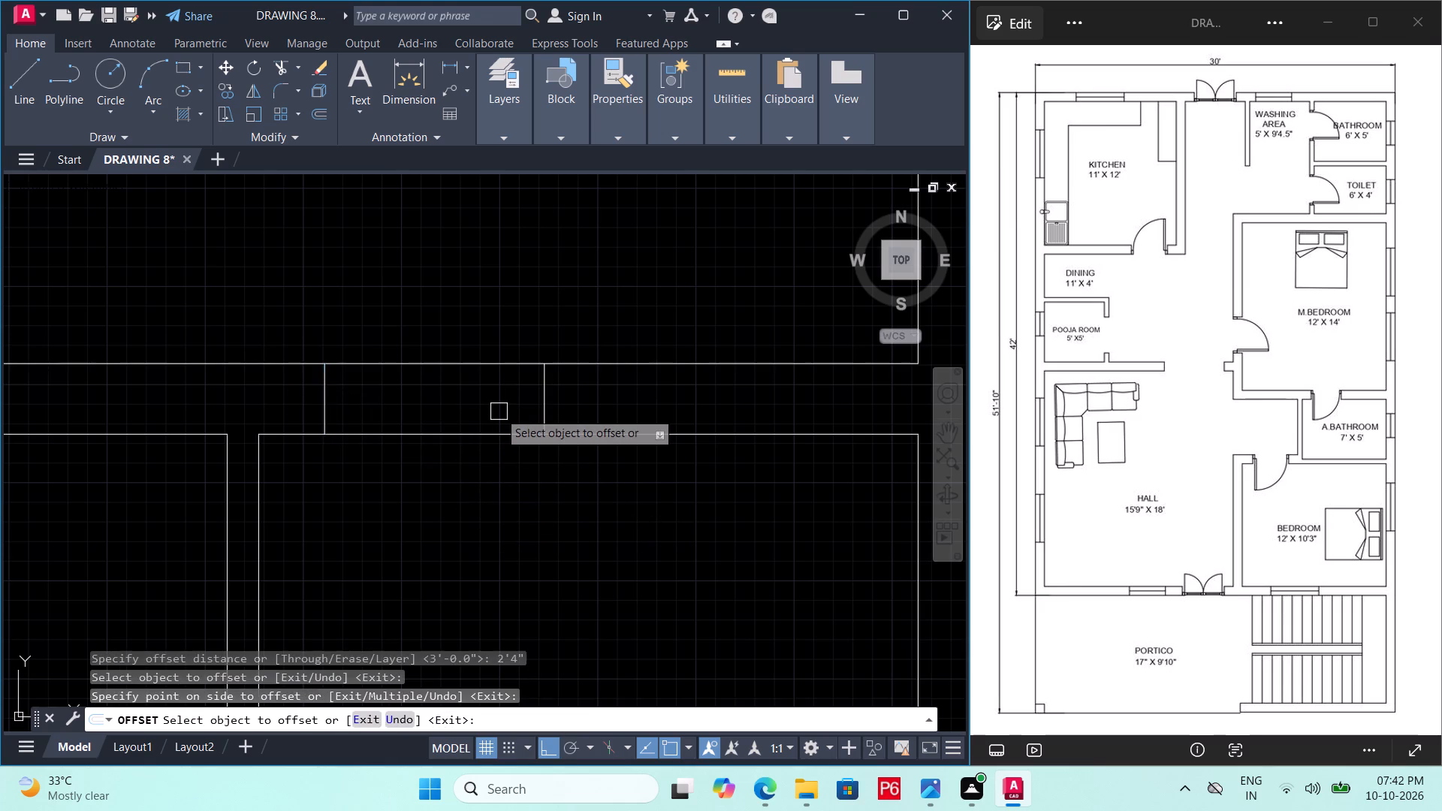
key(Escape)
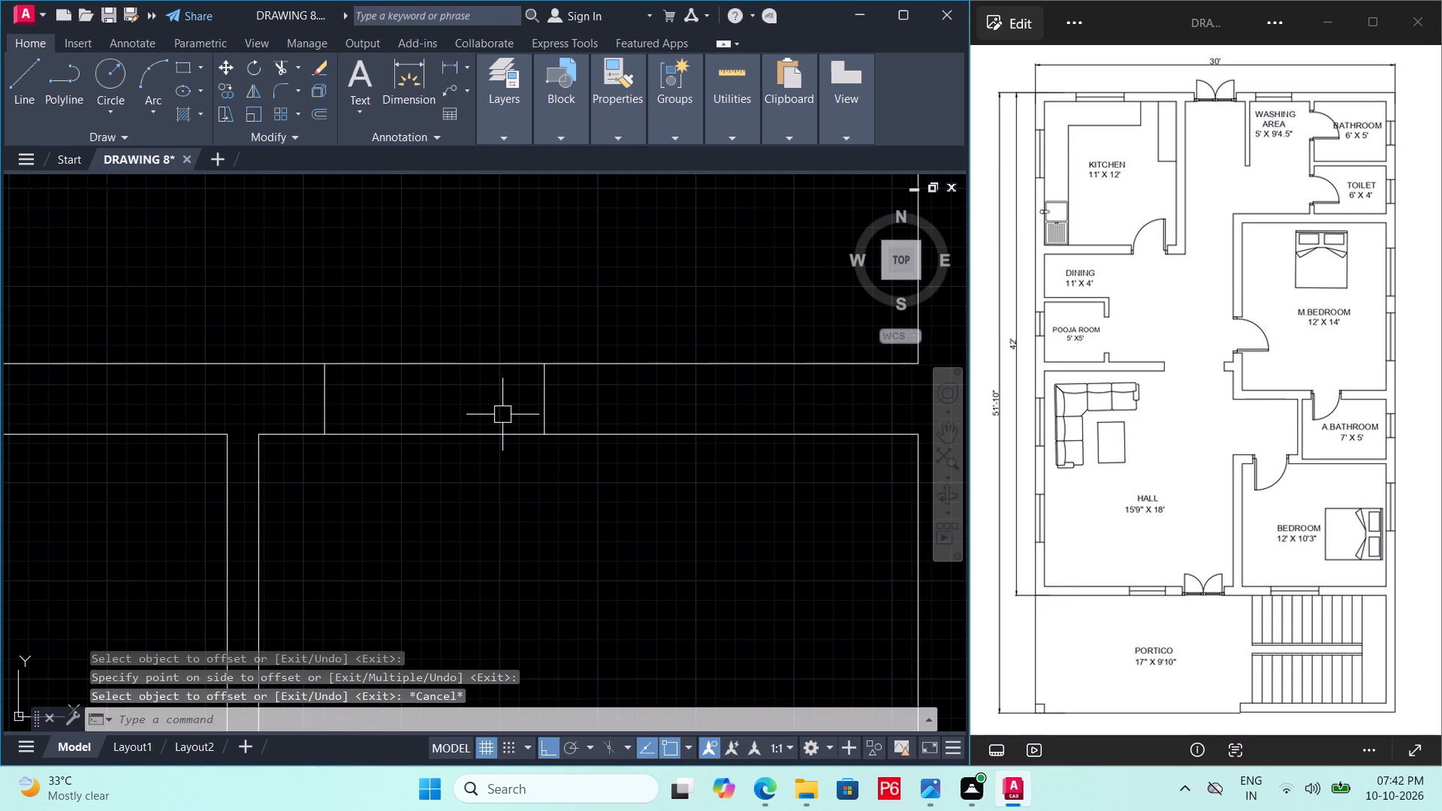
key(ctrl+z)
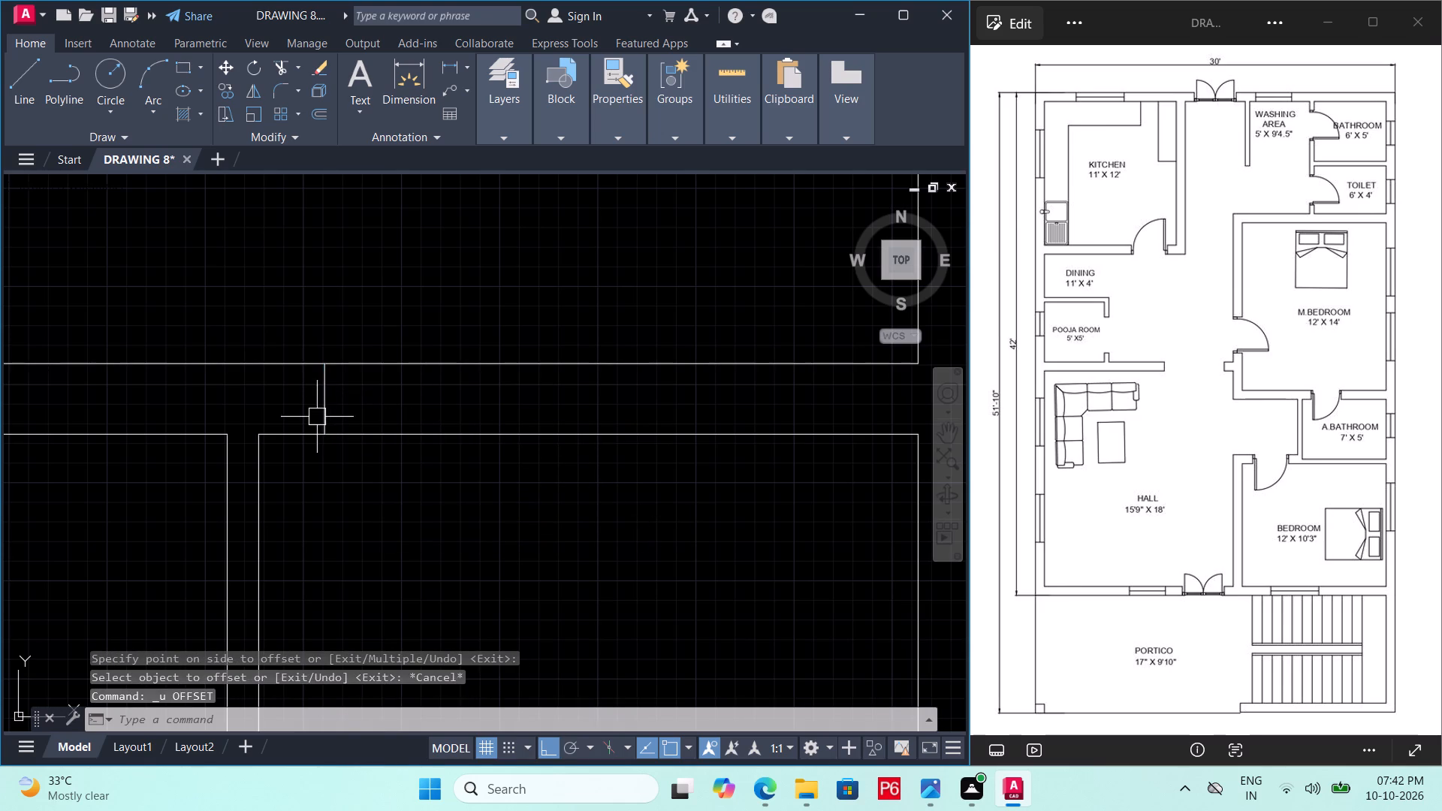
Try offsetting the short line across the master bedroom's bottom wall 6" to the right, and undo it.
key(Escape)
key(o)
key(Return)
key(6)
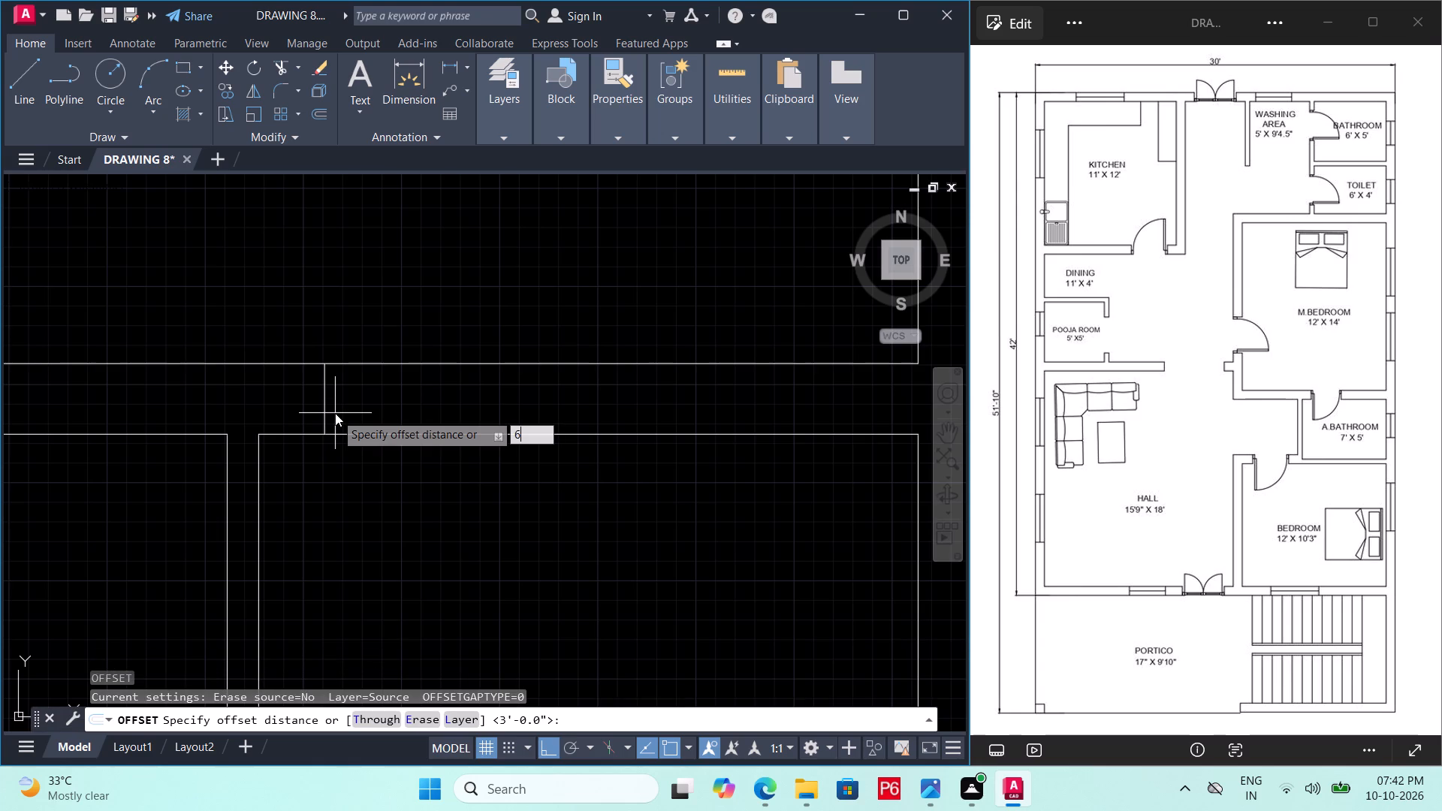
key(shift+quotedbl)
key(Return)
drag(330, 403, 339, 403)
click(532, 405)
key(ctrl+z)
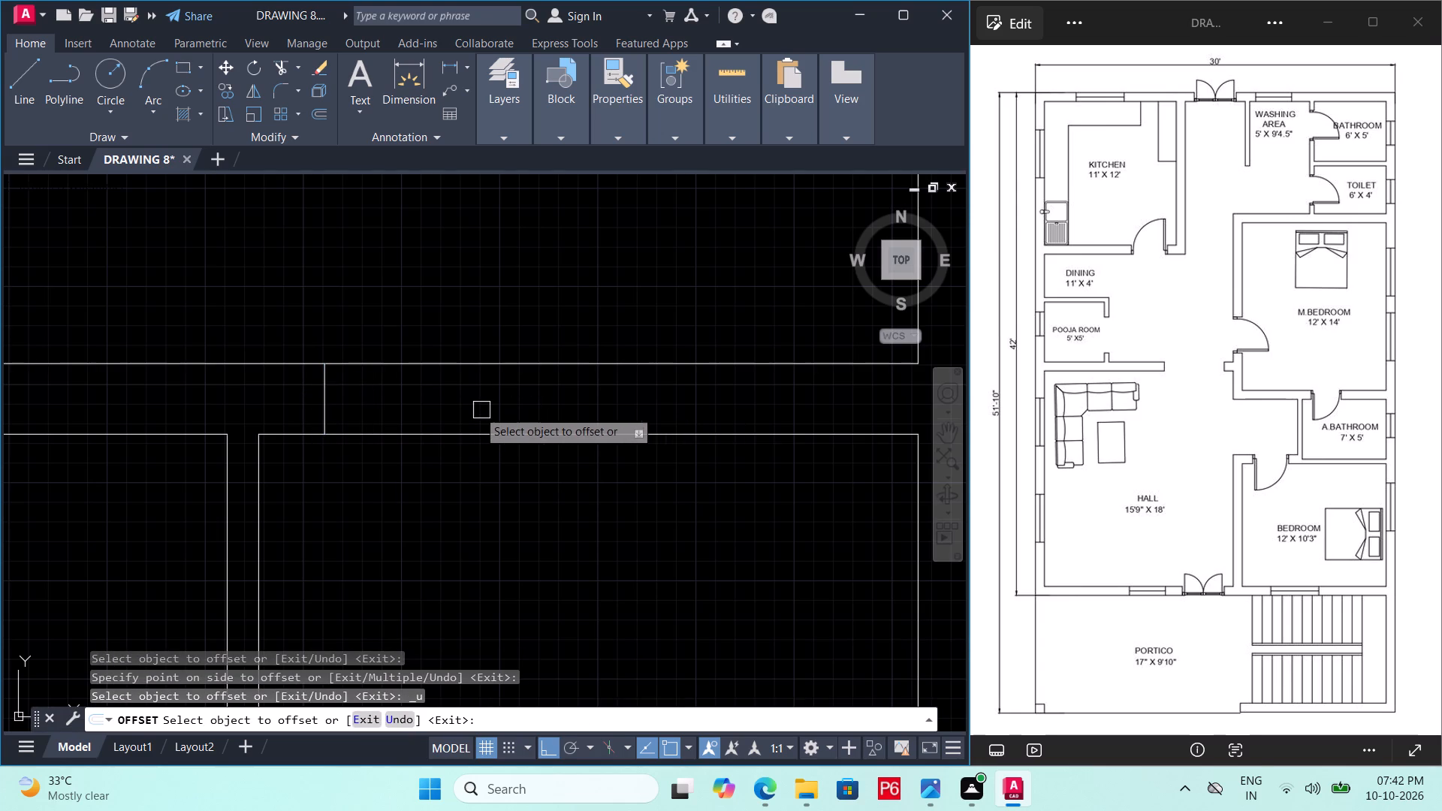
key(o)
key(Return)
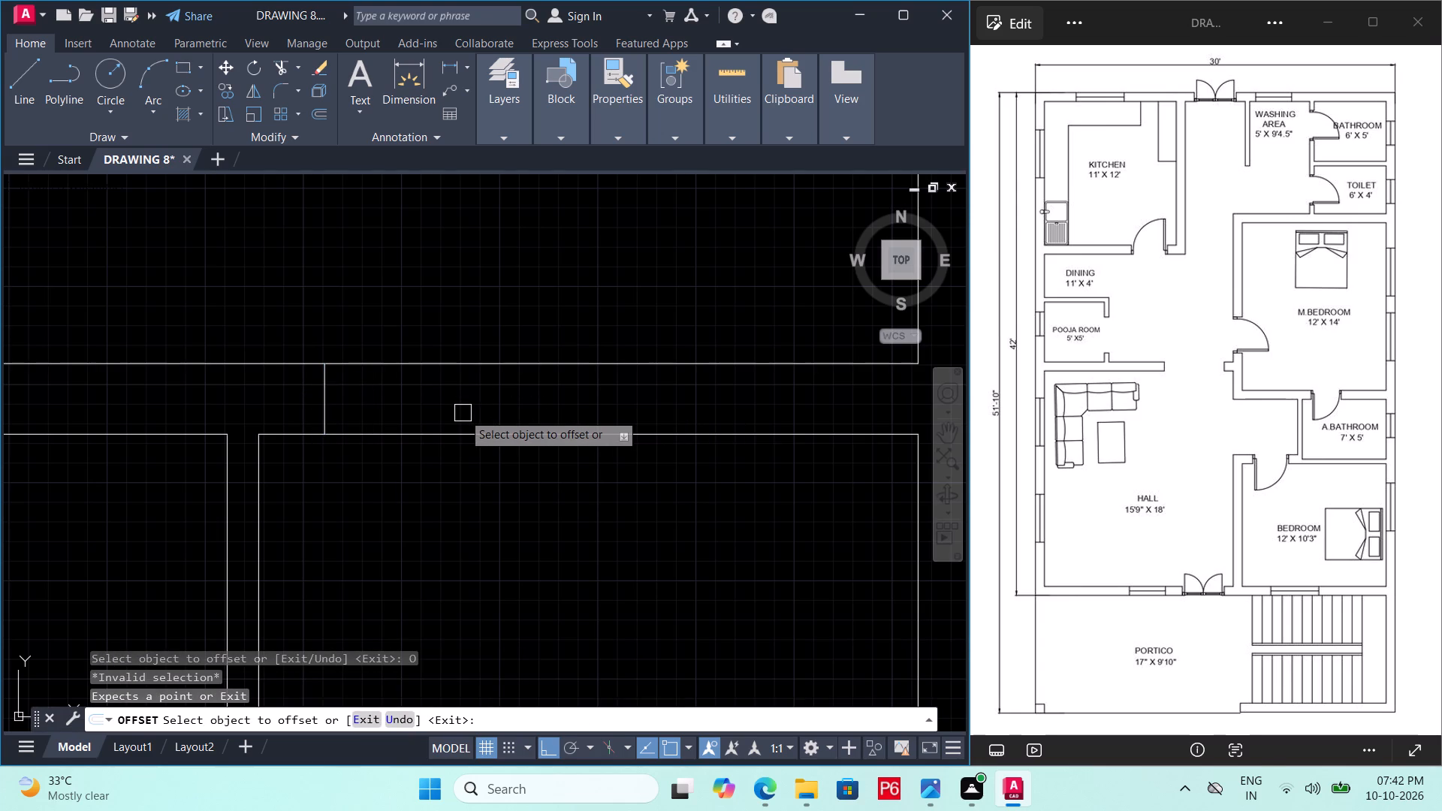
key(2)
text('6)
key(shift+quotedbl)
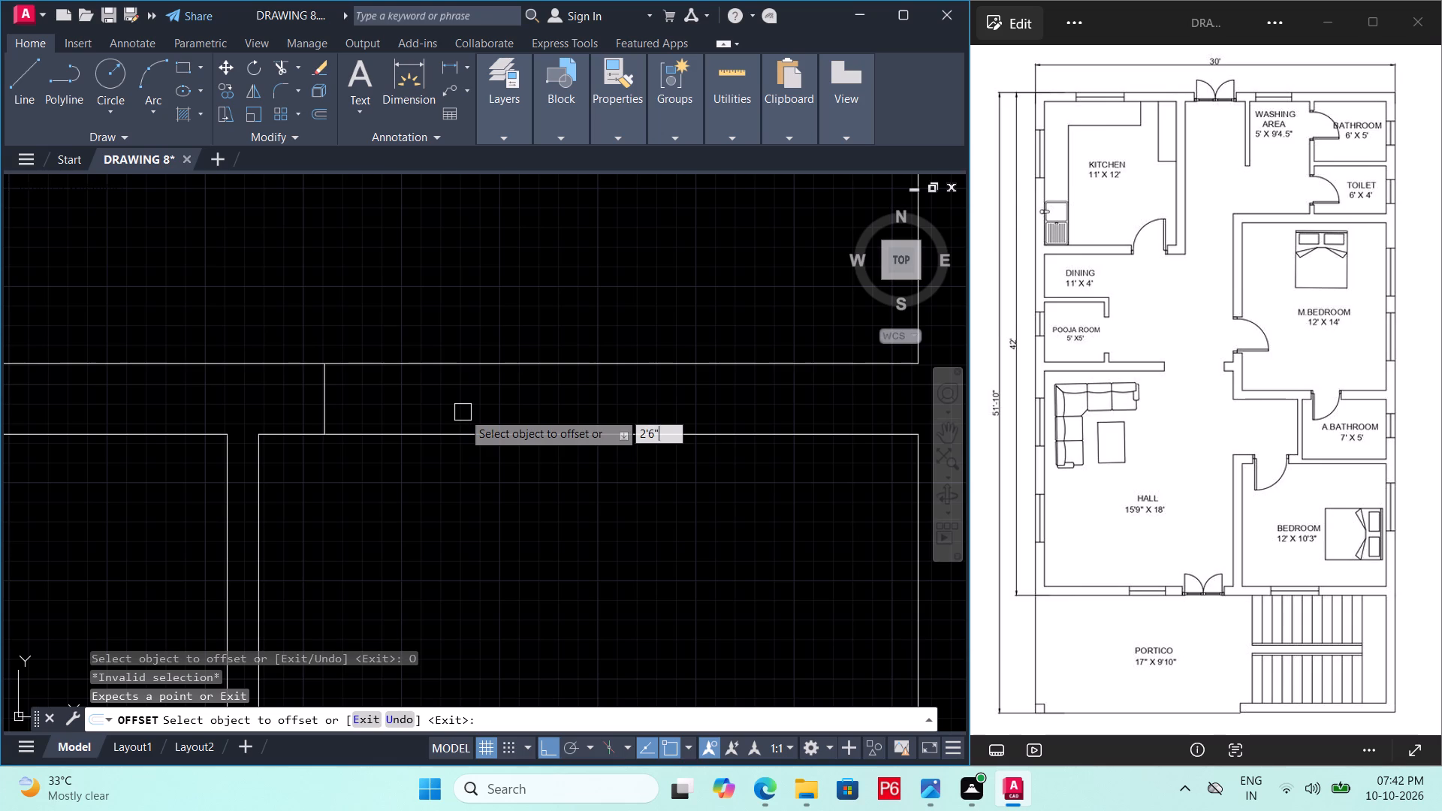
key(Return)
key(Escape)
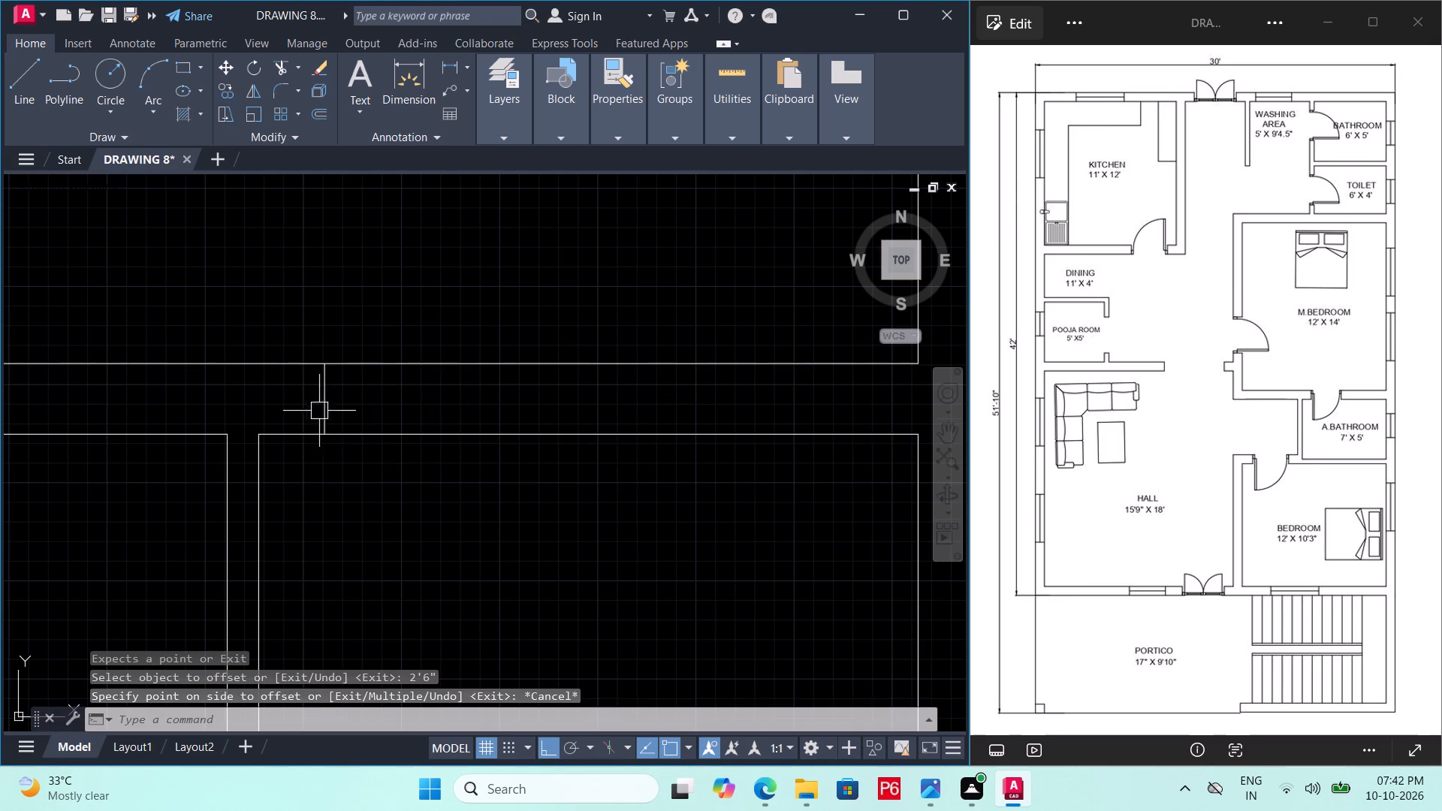
Offset the short line across the master bedroom's bottom wall 2'6" to the right.
click(323, 407)
key(o)
key(Return)
text(2'6)
key(shift+quotedbl)
key(Return)
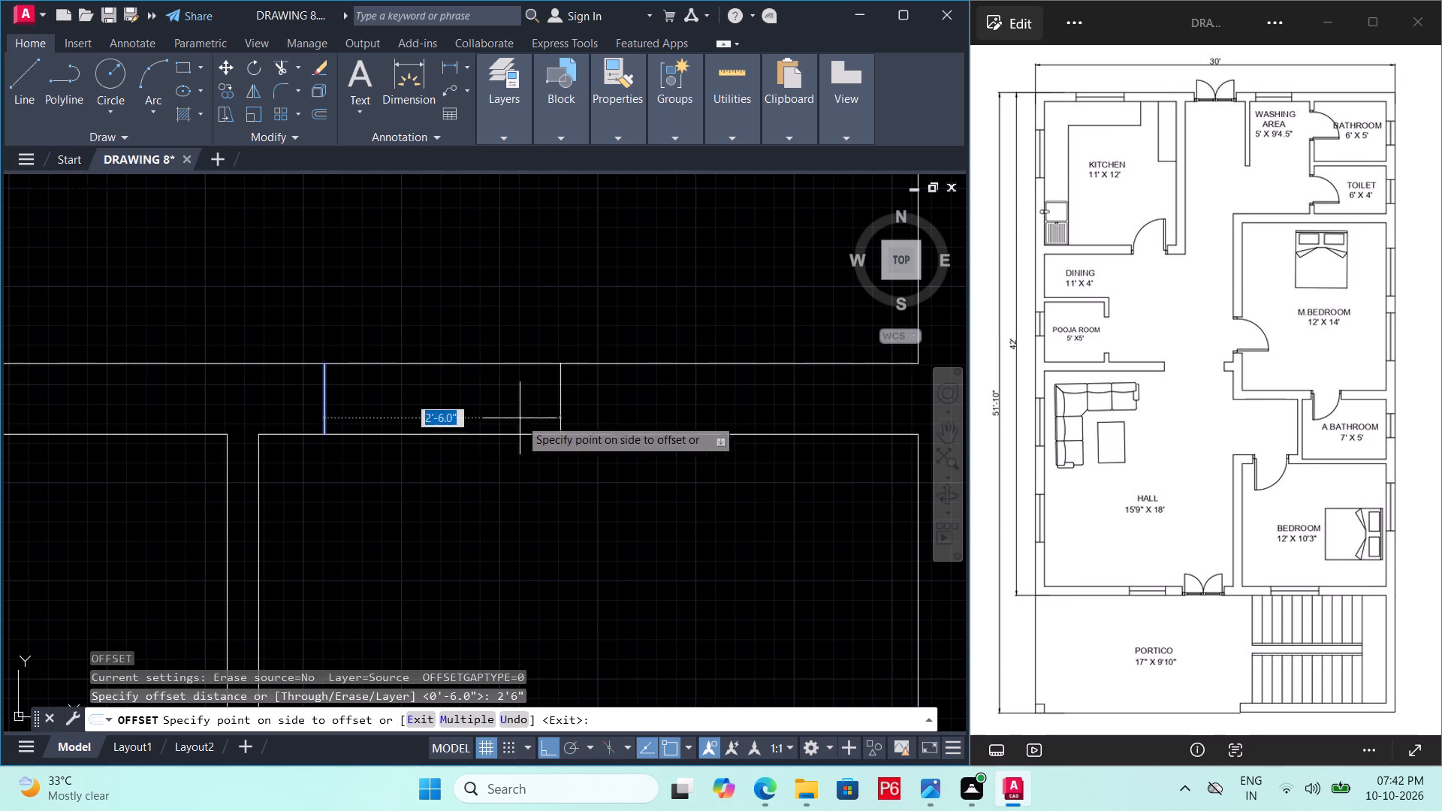
click(539, 420)
key(Escape)
Trim both wall lines between the short lines to open the attached bathroom door, and save the drawing.
text(TR)
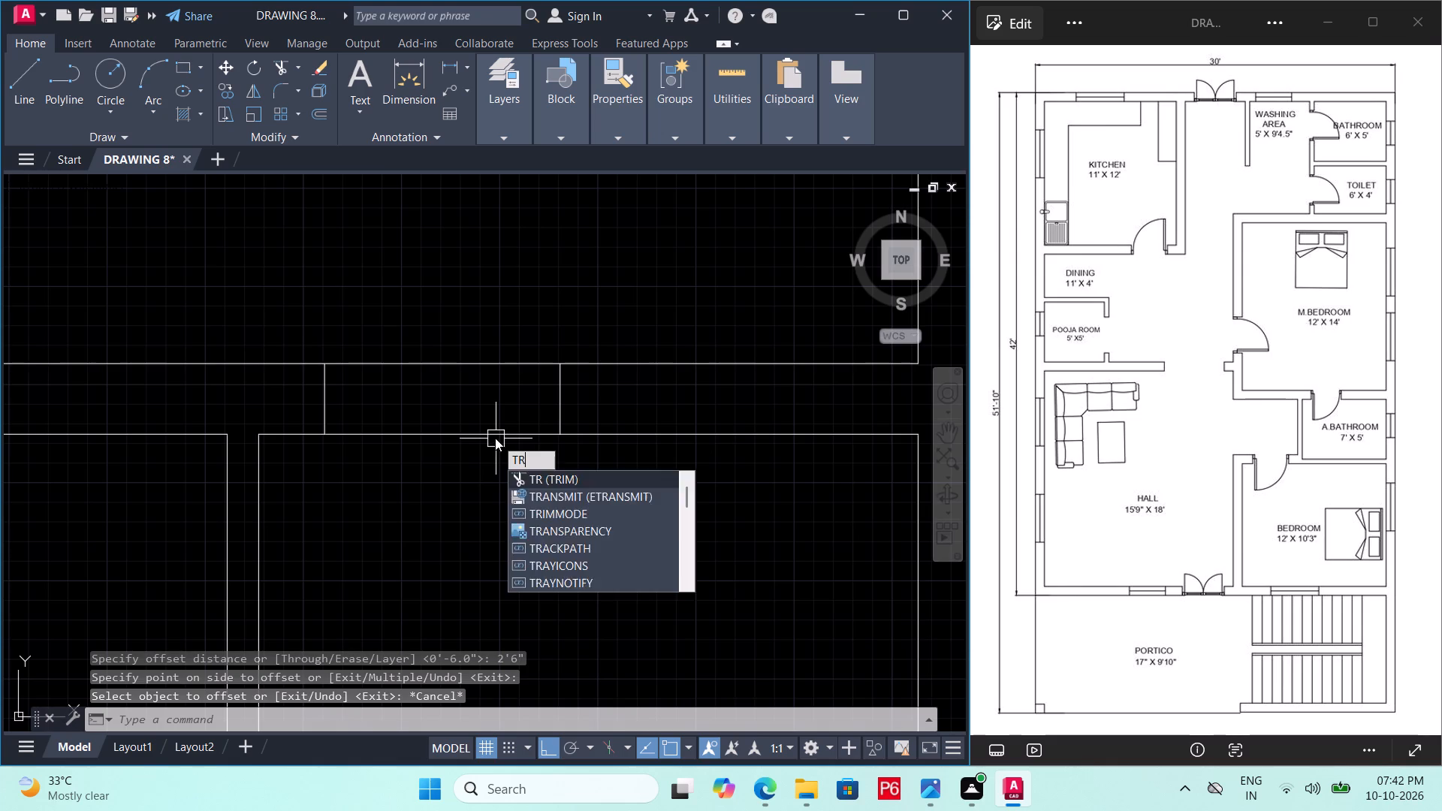
key(space)
key(space)
click(478, 330)
click(451, 486)
scroll(466, 436, down, 2)
key(ctrl+s)
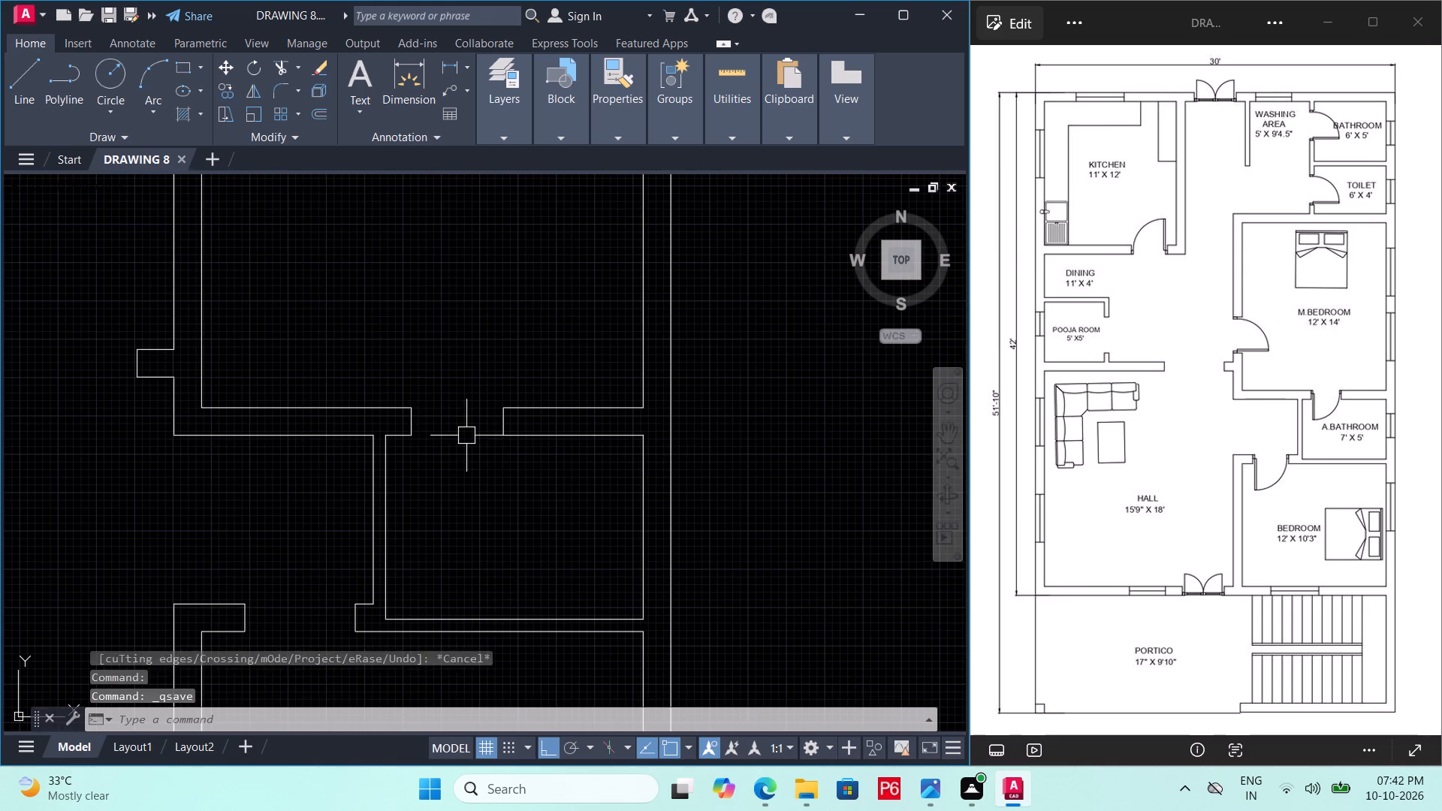
key(ctrl+s)
key(ctrl+s)
Draw a horizontal line across the master bedroom's 9" left wall, just above the projecting wall stub, and save.
middle_drag(466, 439, 541, 461)
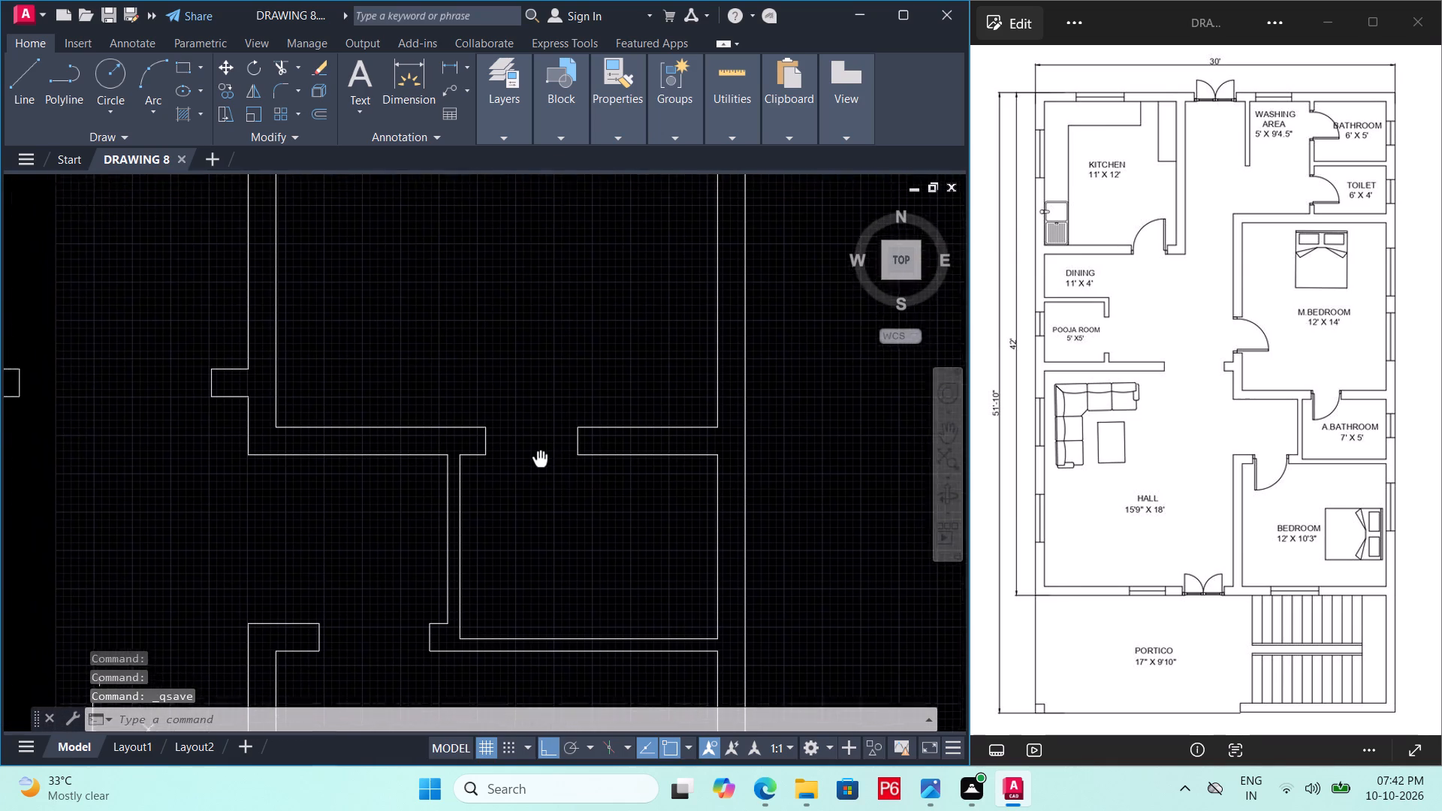
middle_drag(541, 461, 581, 522)
scroll(308, 402, up, 1)
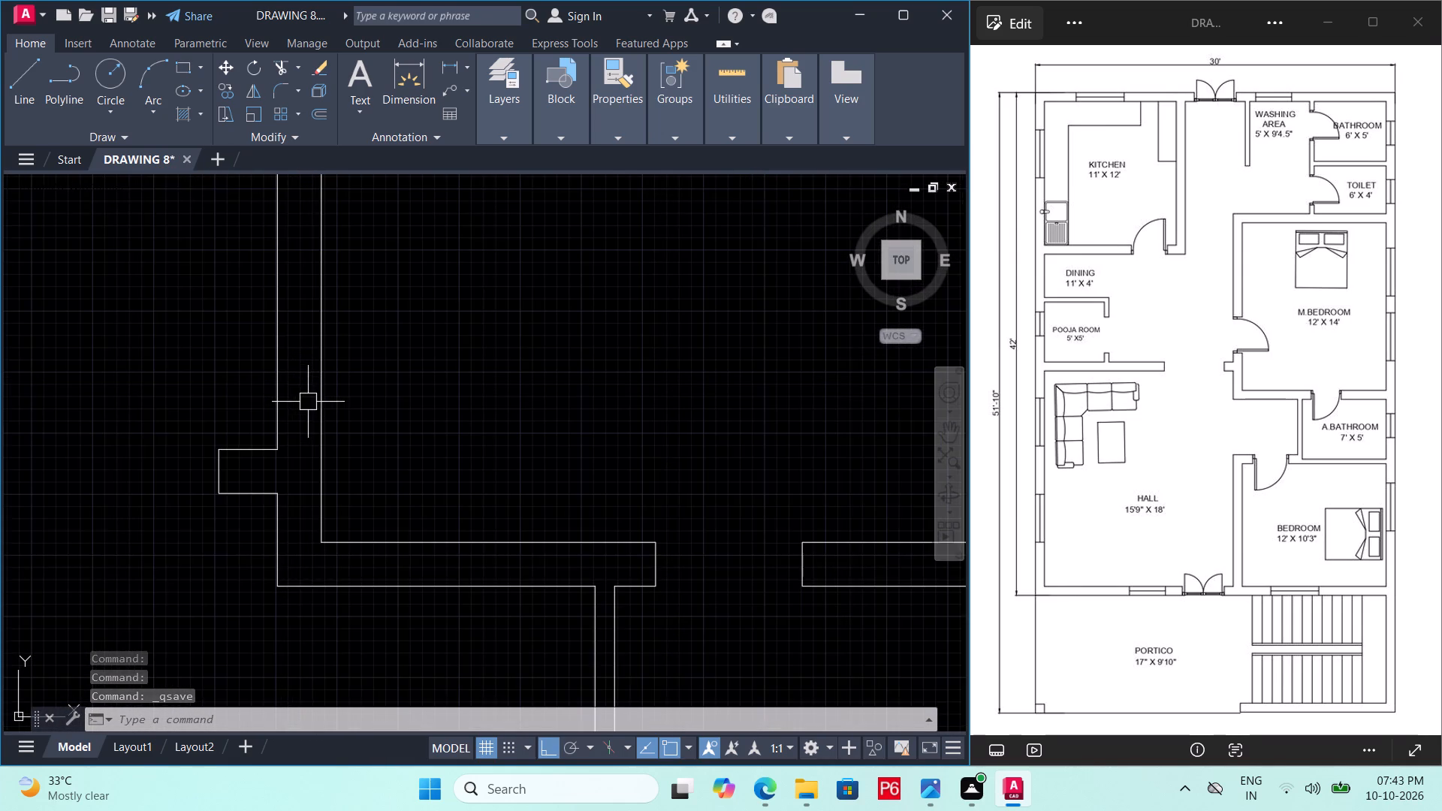
middle_drag(312, 402, 368, 404)
scroll(345, 405, up, 1)
text(L)
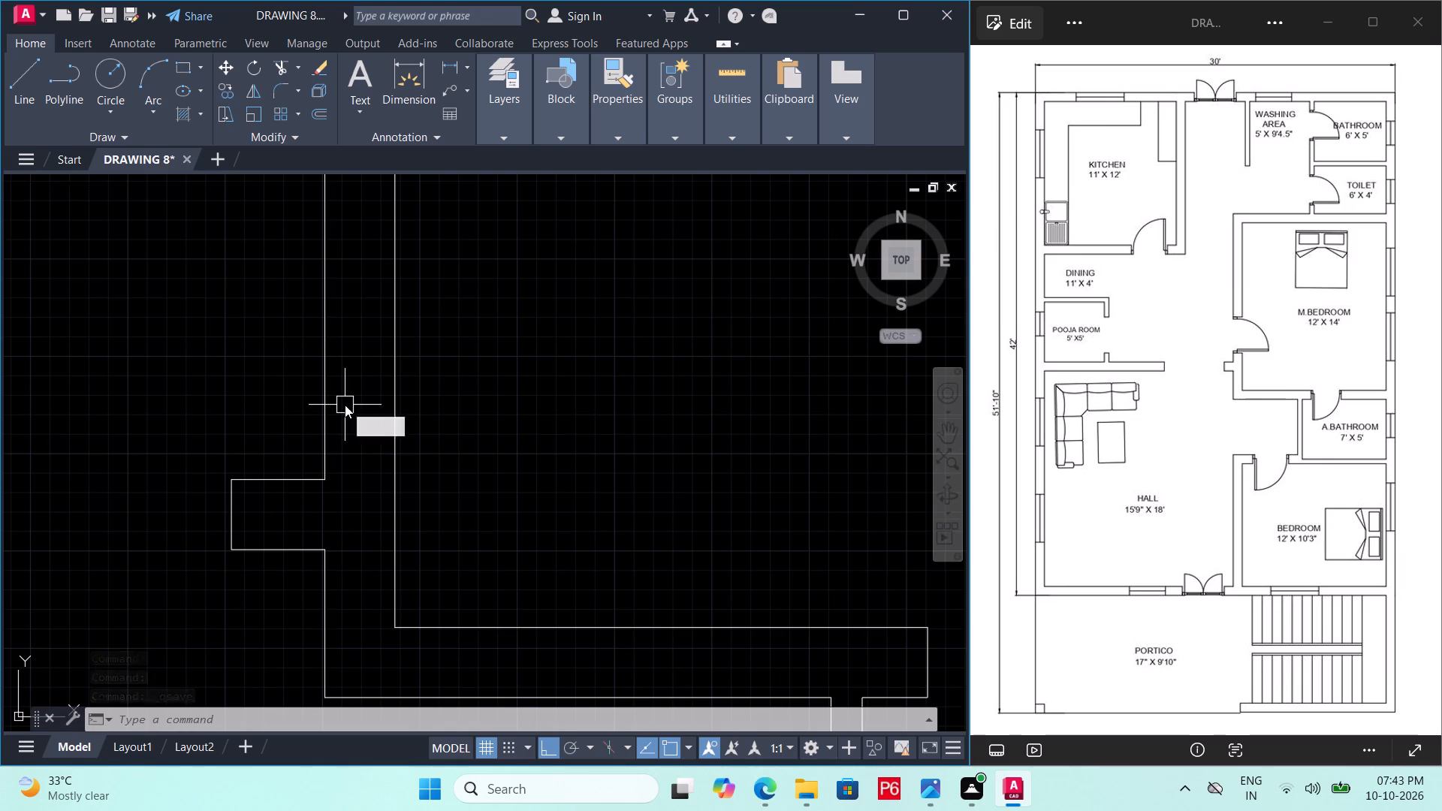
key(space)
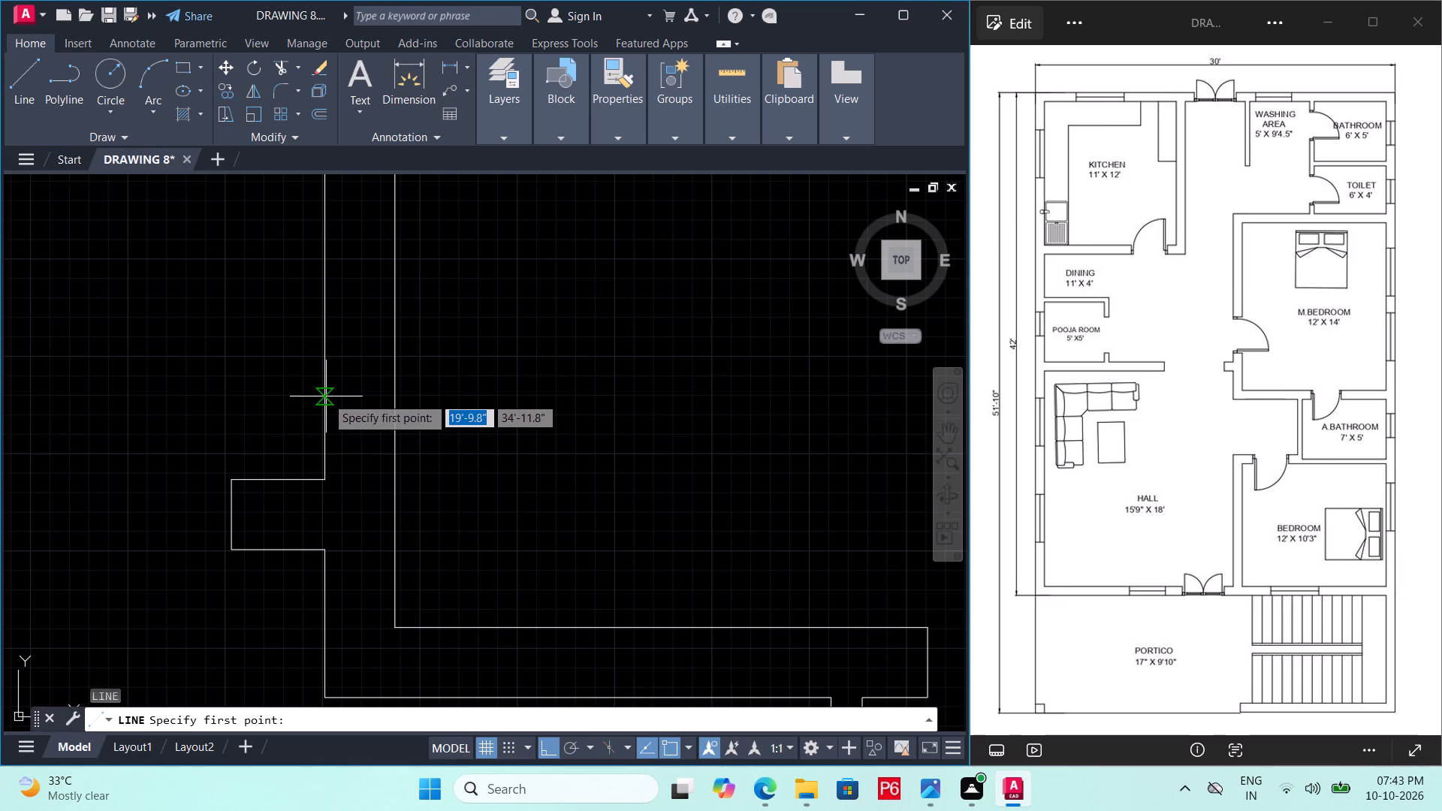
drag(327, 406, 339, 407)
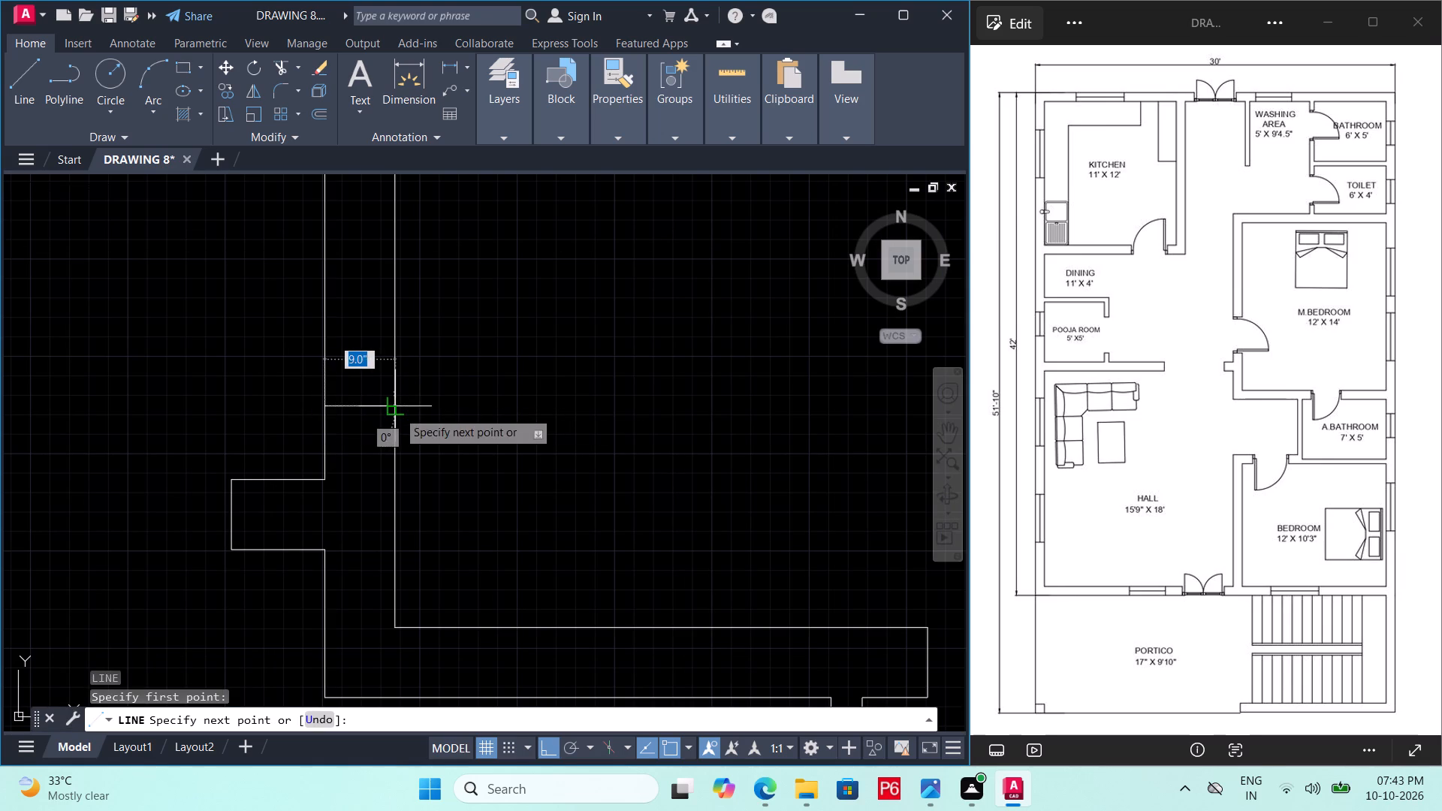
click(397, 411)
key(Escape)
key(ctrl+s)
key(ctrl+s)
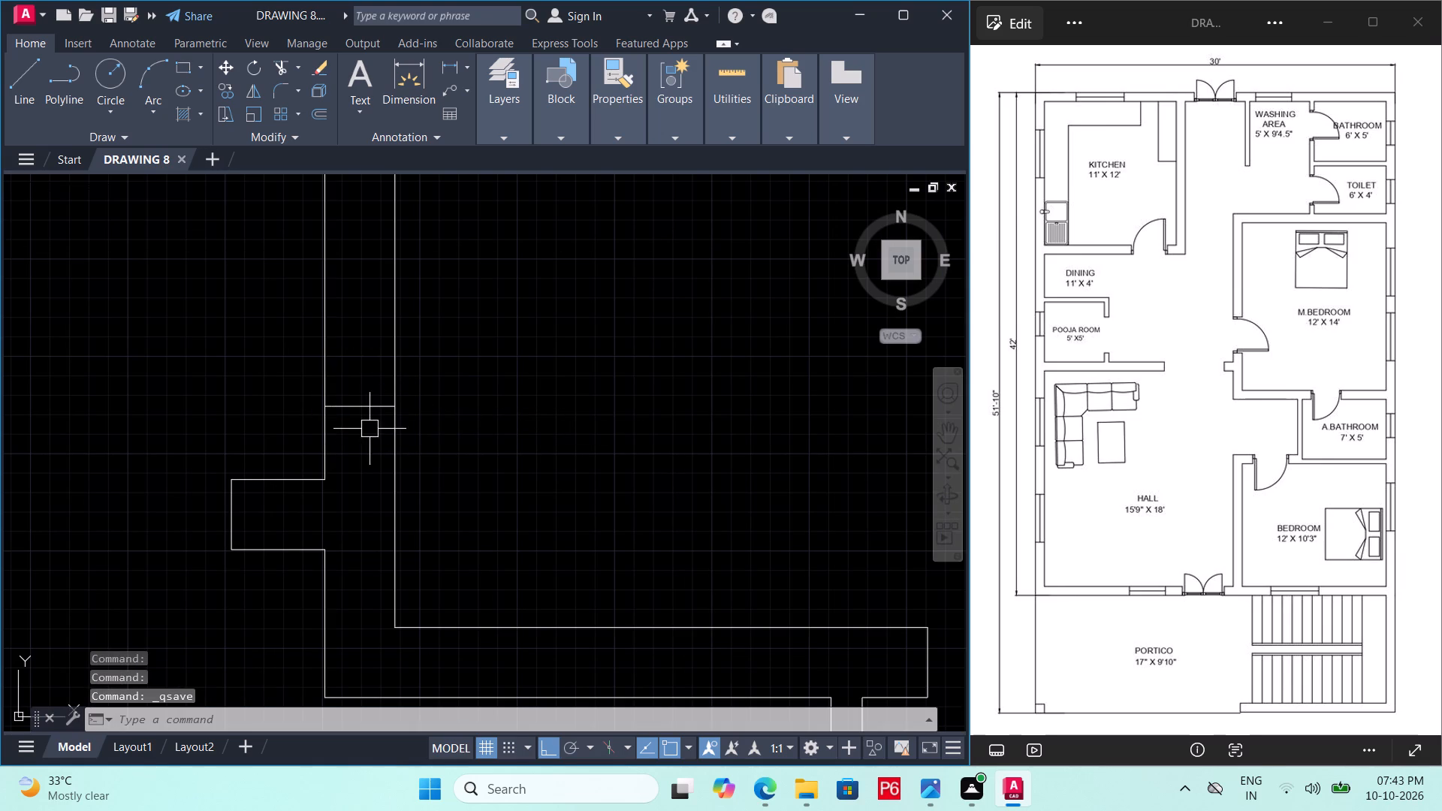
Offset the short line across the master bedroom's left wall 3' upward.
key(o)
key(Return)
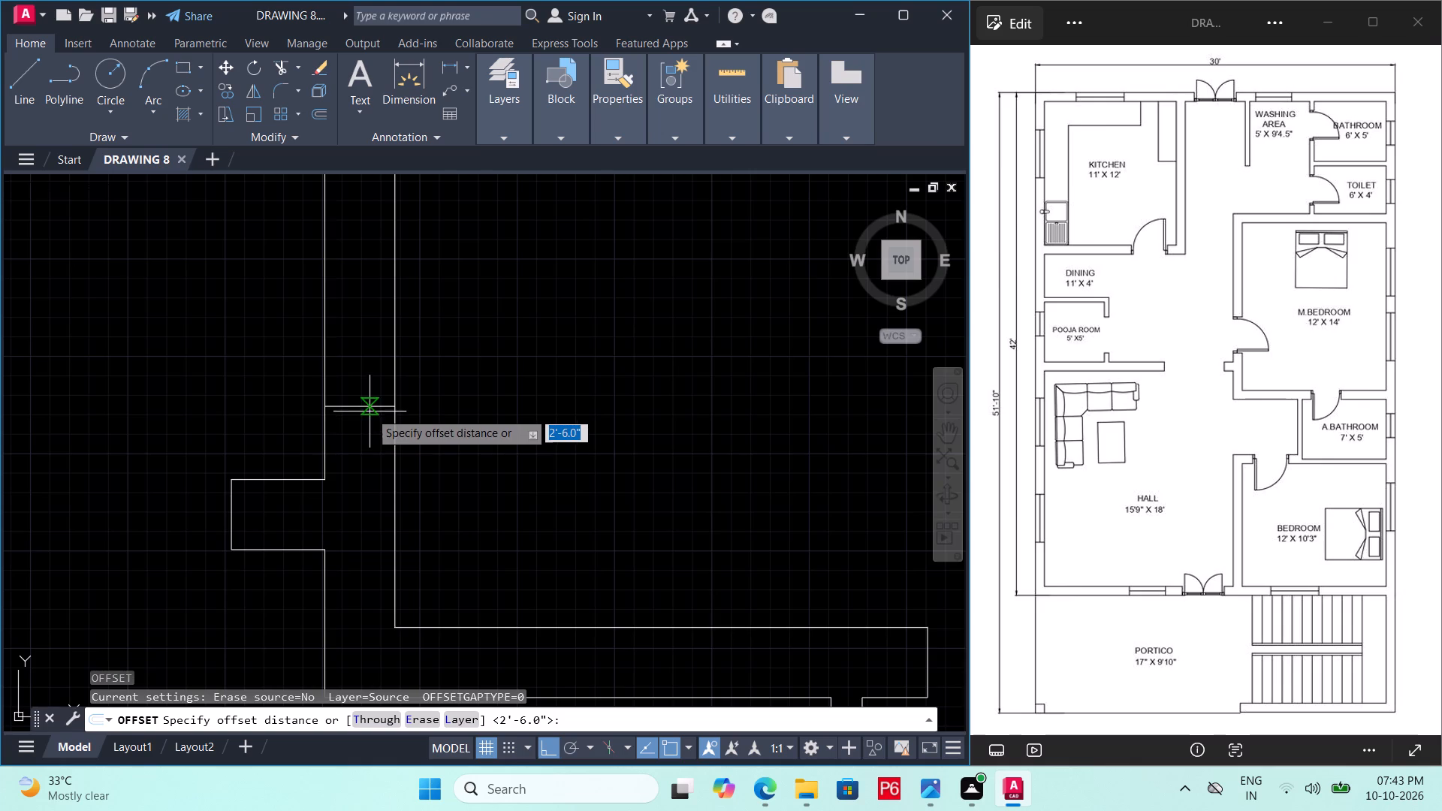
scroll(372, 416, down, 1)
middle_drag(374, 433, 376, 464)
key(3)
key(apostrophe)
key(Return)
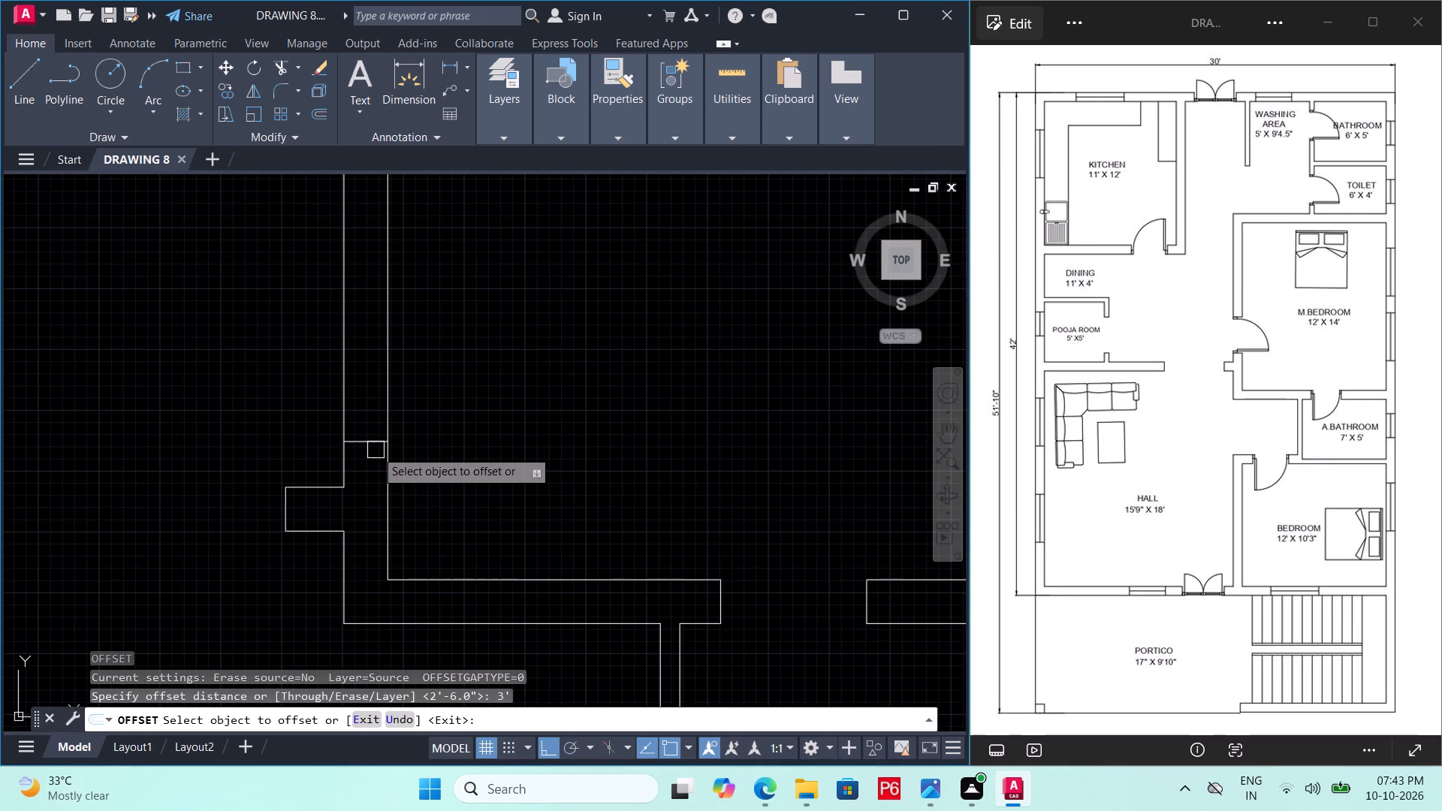
click(372, 445)
click(365, 318)
key(Escape)
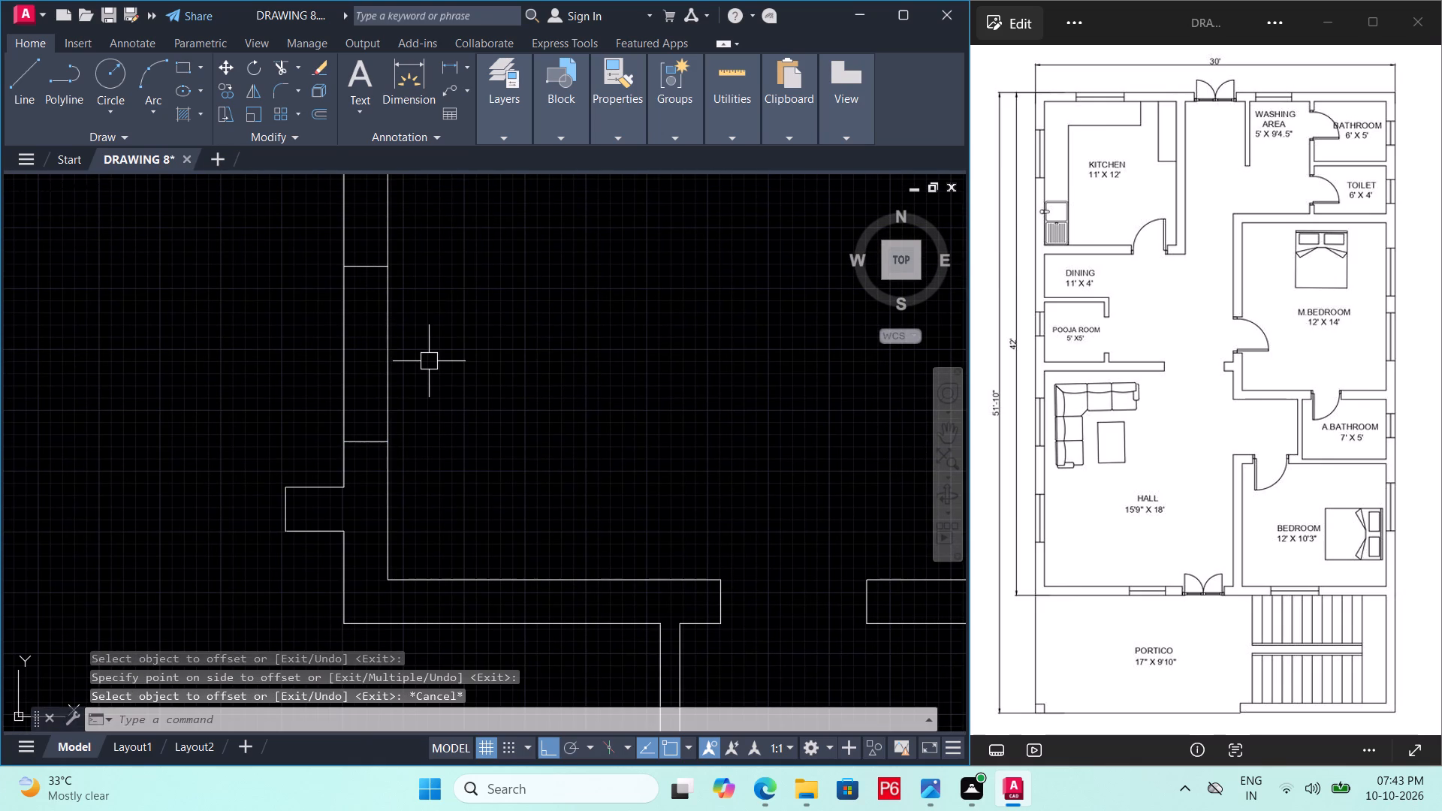
Trim both left wall lines between the short lines to open the master bedroom door, and save the drawing.
text(TRR)
key(BackSpace)
key(space)
key(space)
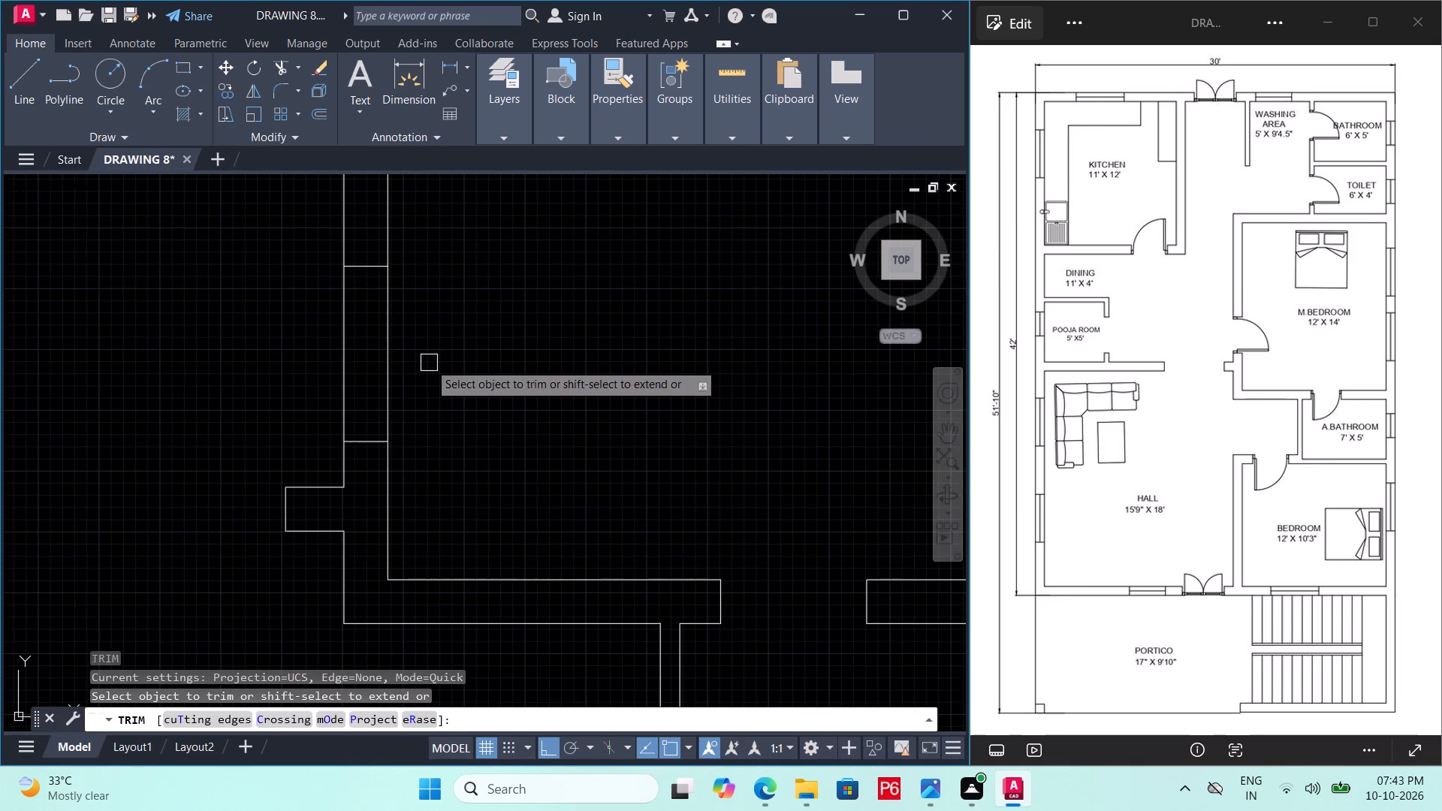
click(448, 348)
click(319, 345)
key(ctrl+s)
key(ctrl+s)
key(ctrl+s)
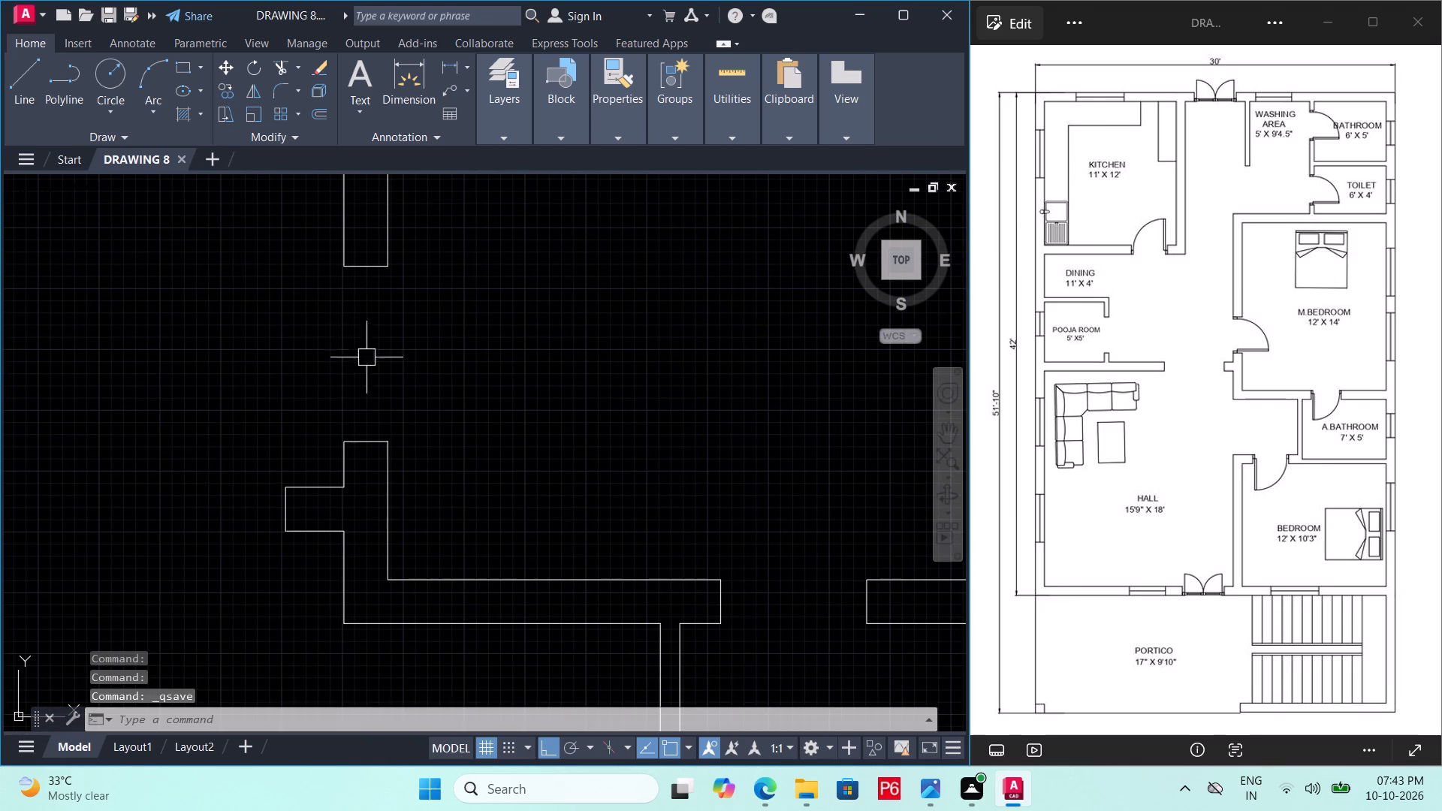
Draw a 4" horizontal line across the toilet's left wall, a little above the wall's lower end.
scroll(380, 360, down, 2)
middle_drag(408, 407, 386, 620)
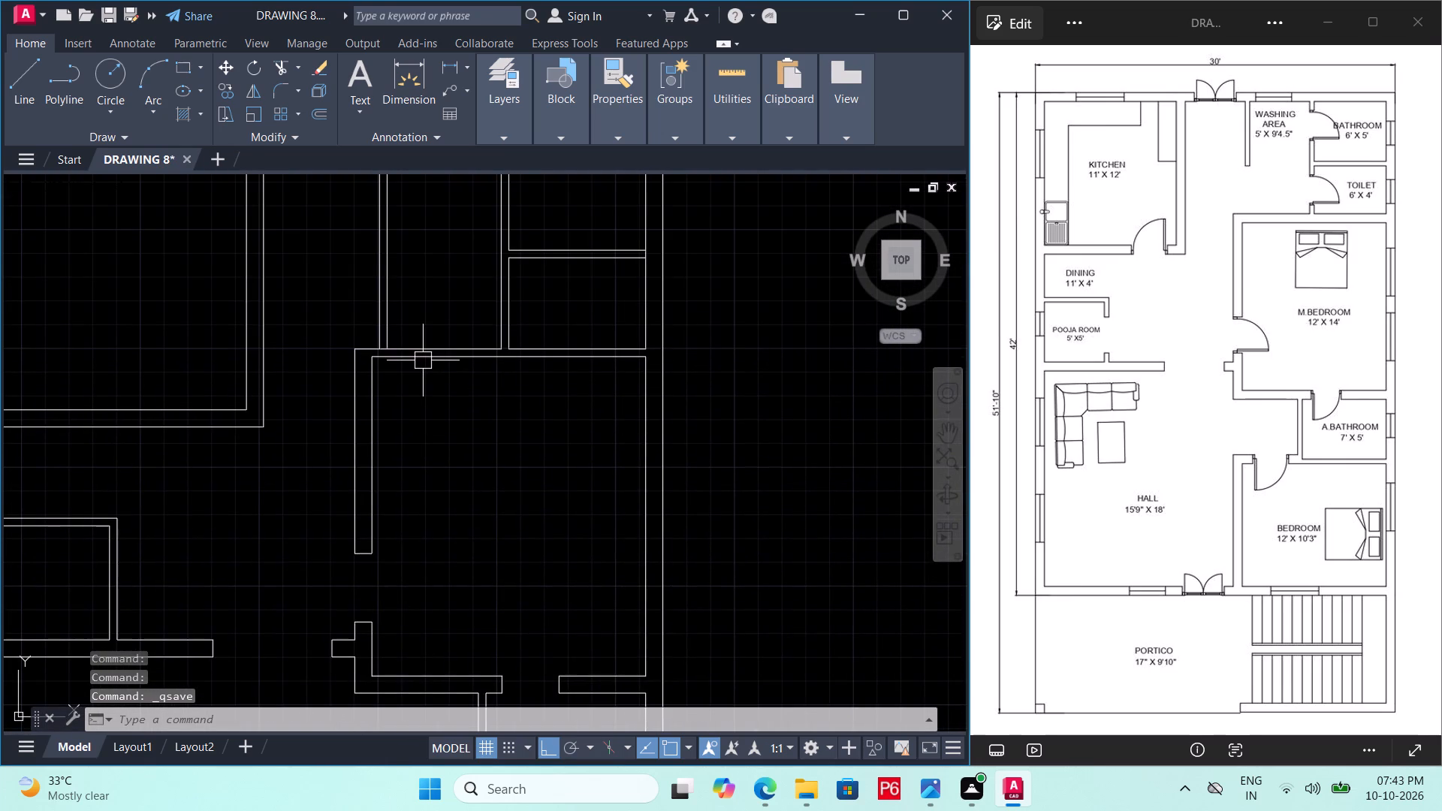
middle_drag(509, 307, 490, 378)
scroll(494, 351, up, 2)
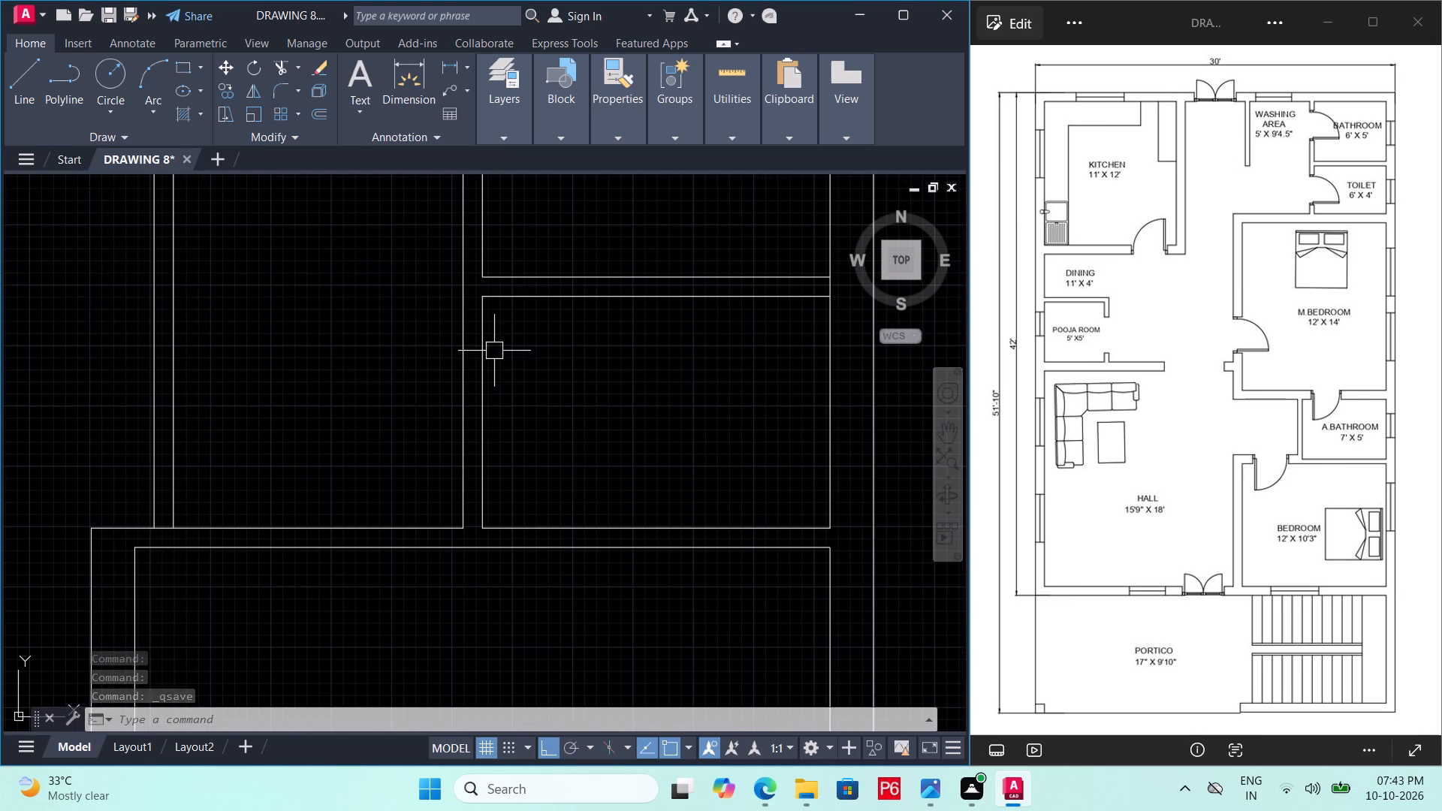
scroll(506, 467, up, 1)
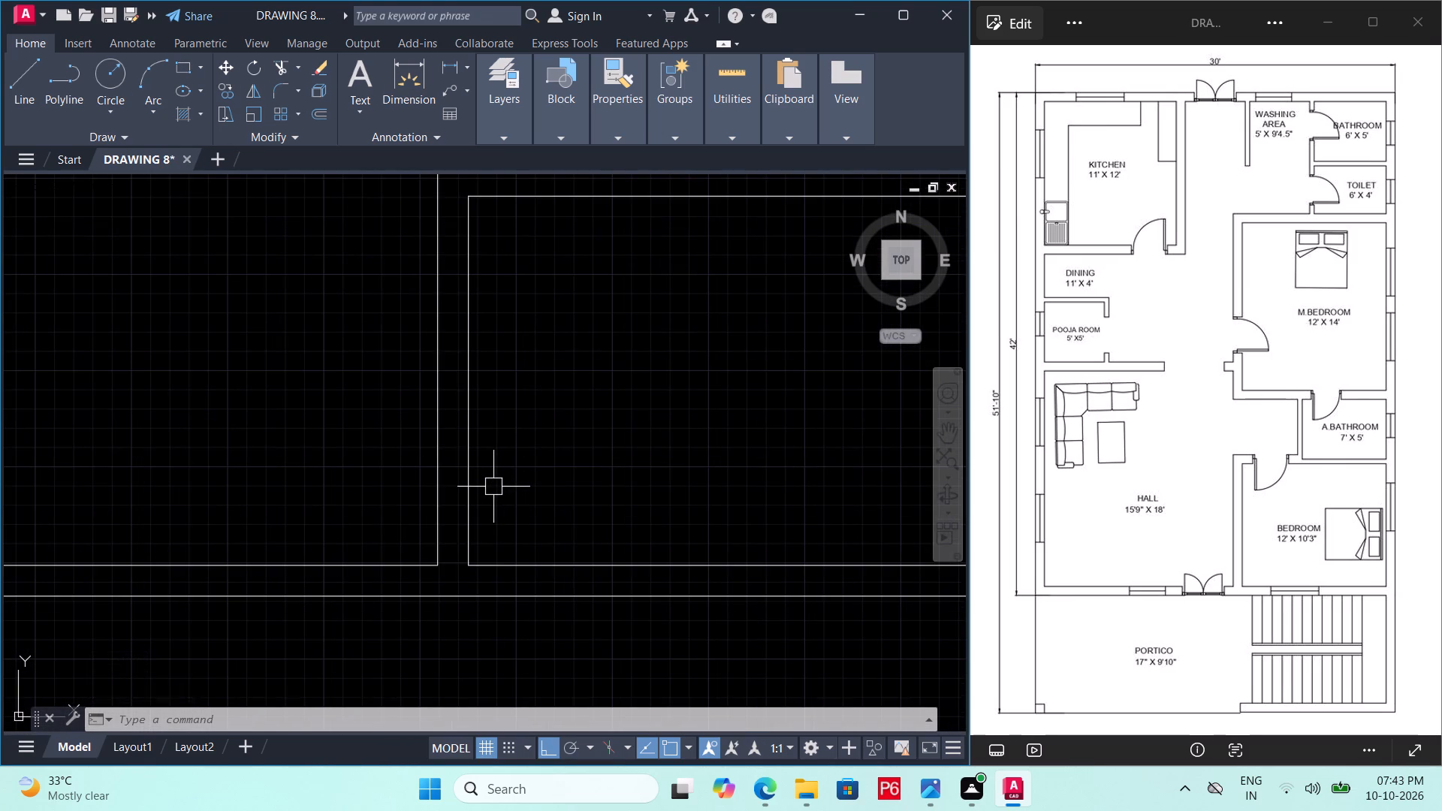
text(L)
key(space)
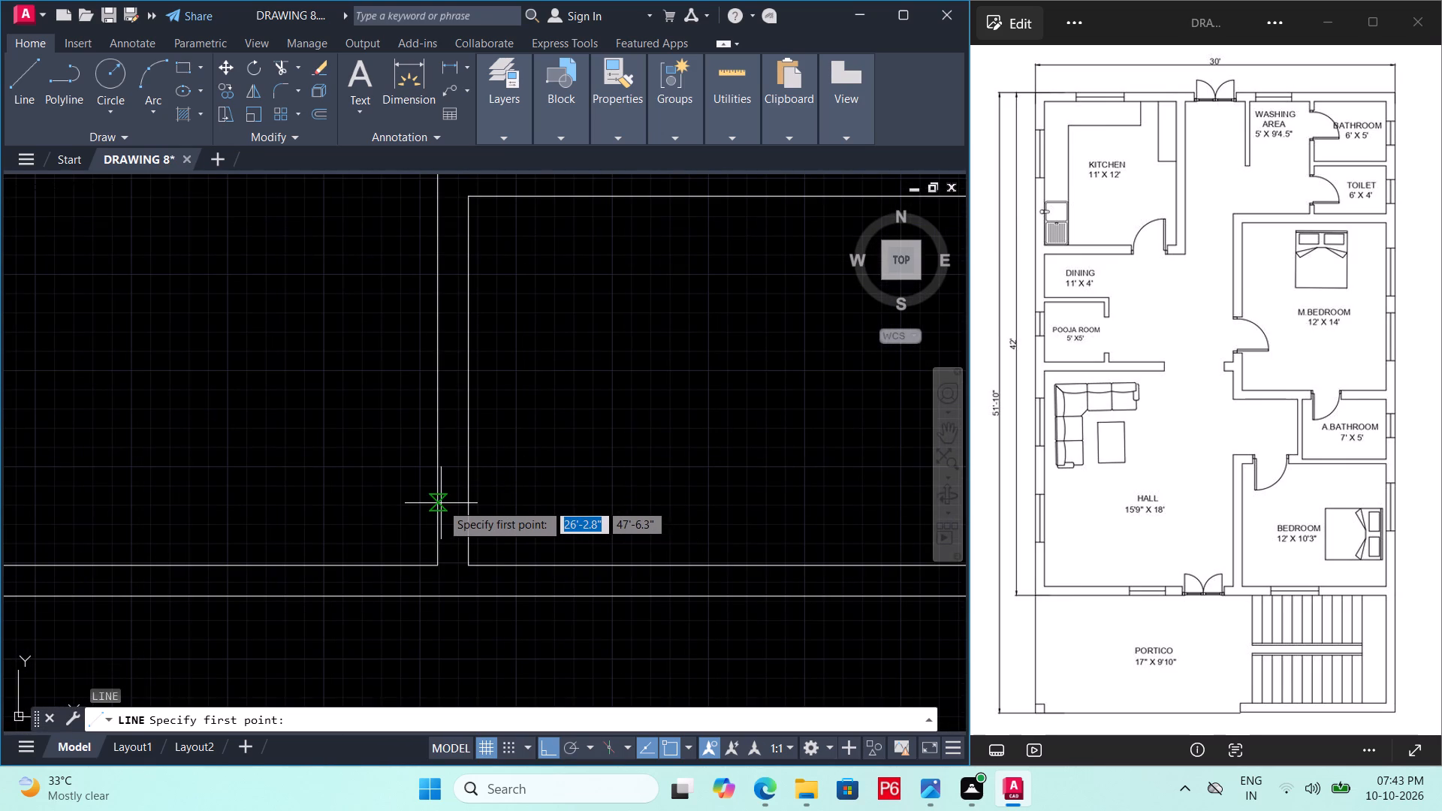
click(439, 499)
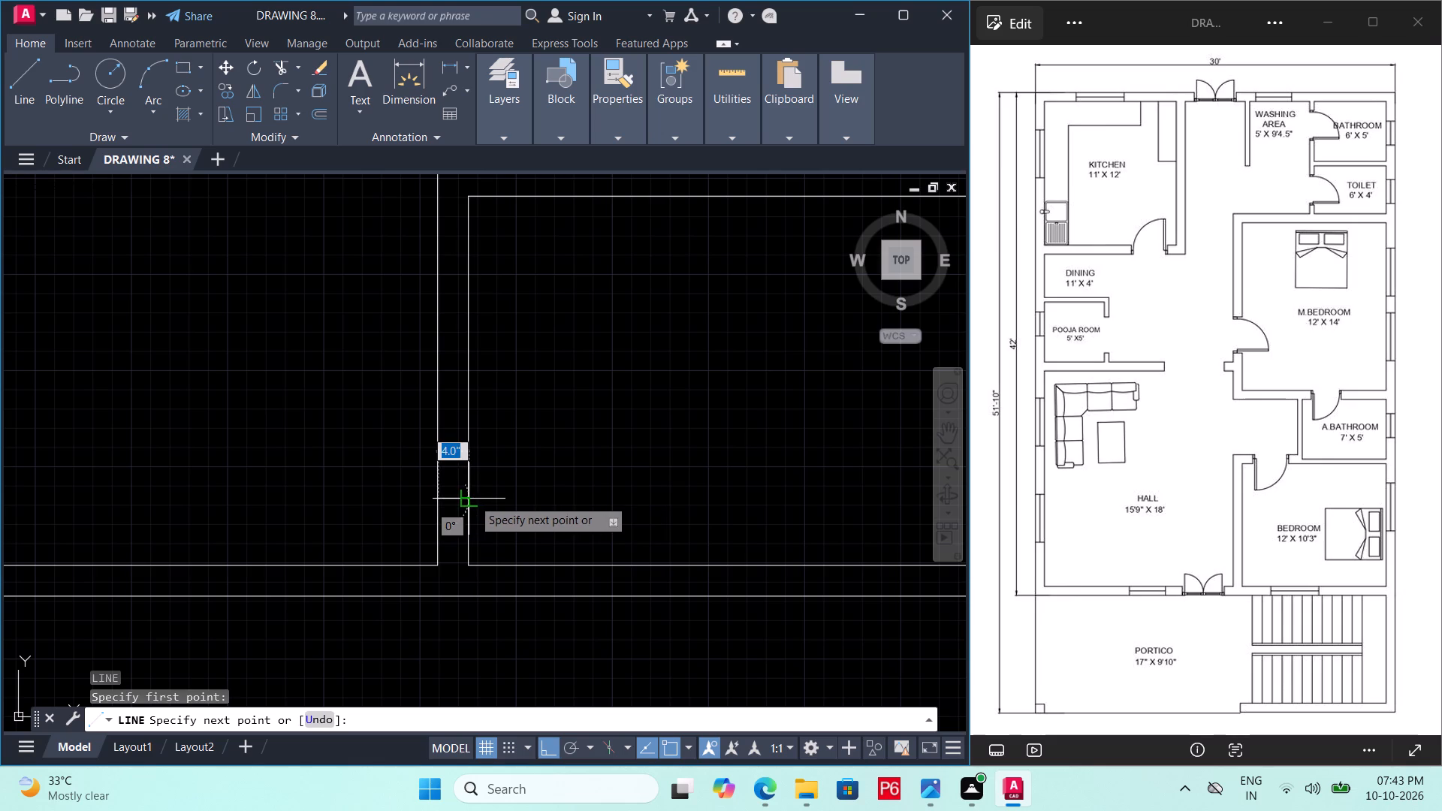
double_click(472, 499)
key(Escape)
Offset the short line across the toilet's left wall 2'6" upward.
key(o)
key(Return)
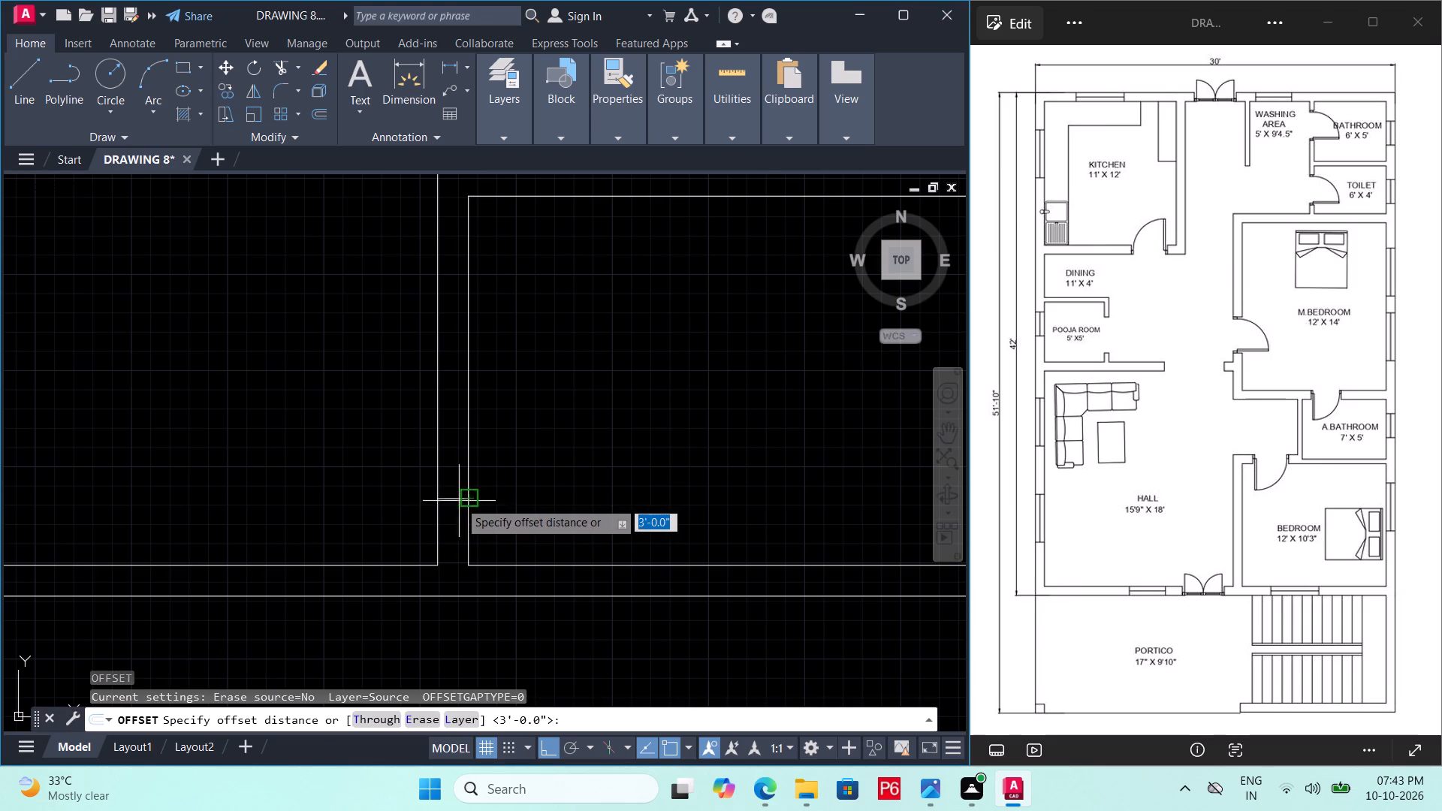
key(Escape)
click(454, 501)
key(o)
key(Return)
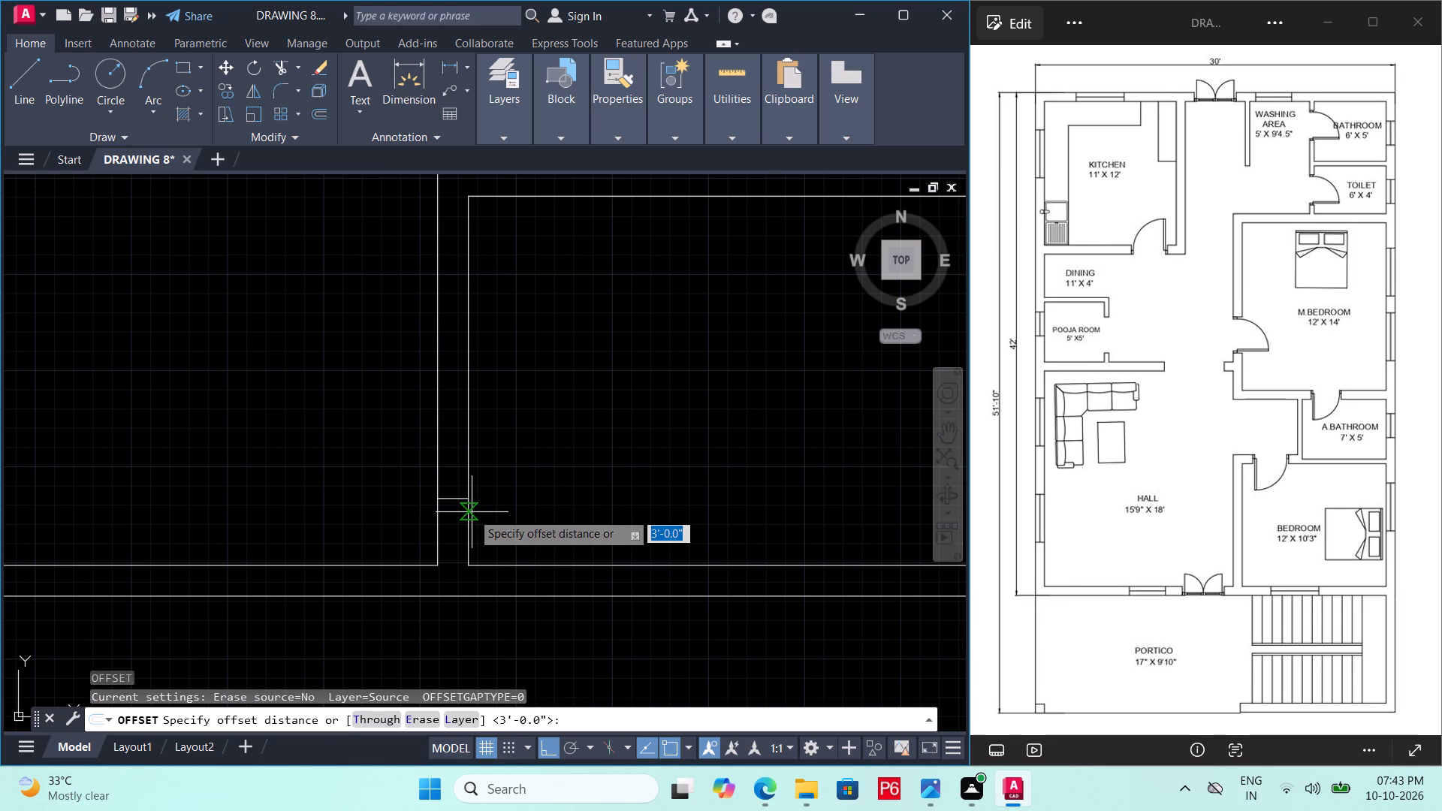
text(2'6")
key(Return)
click(469, 371)
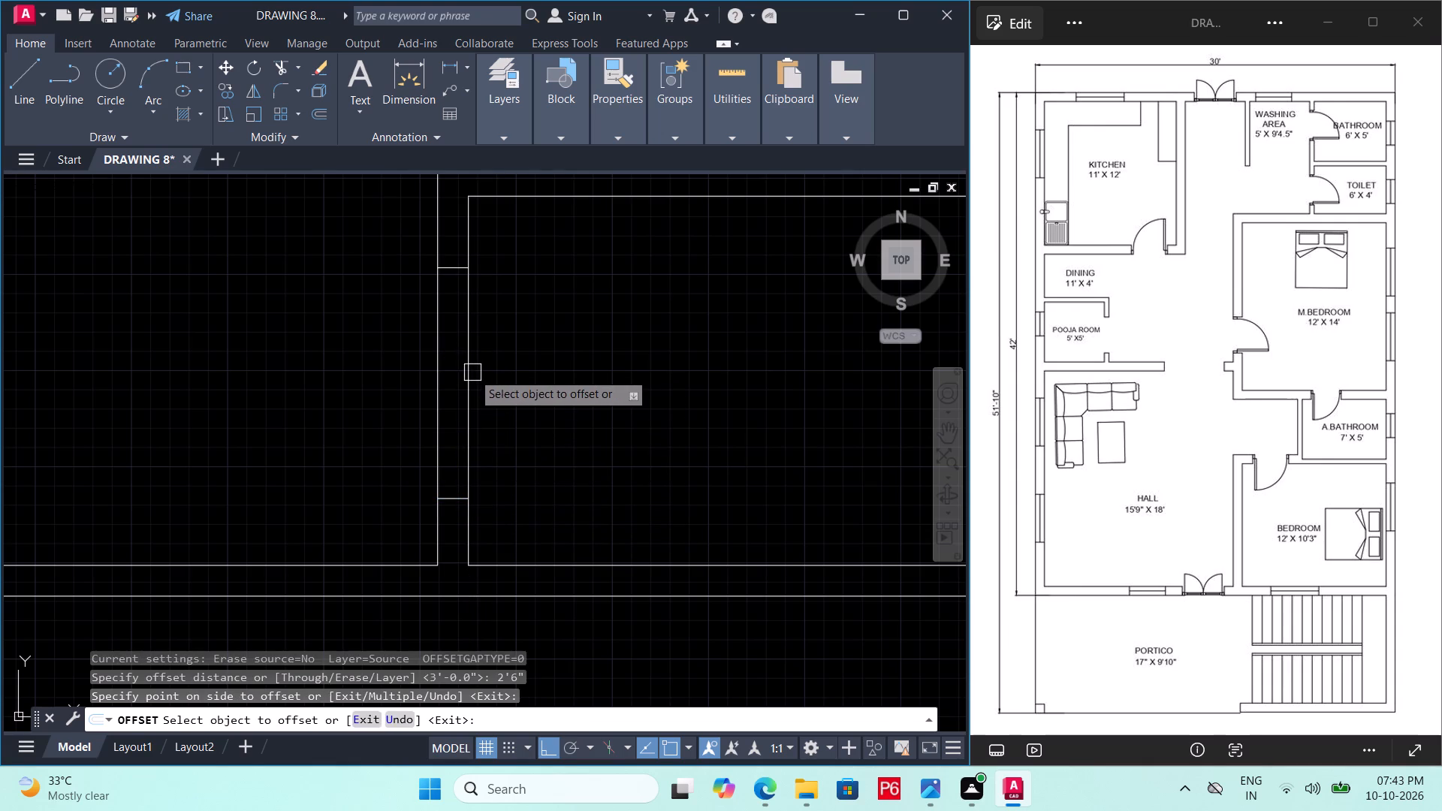
key(Escape)
Trim both toilet wall lines between the short lines to open the toilet door, and save the drawing.
text(TR)
key(space)
key(space)
drag(493, 369, 486, 369)
double_click(335, 385)
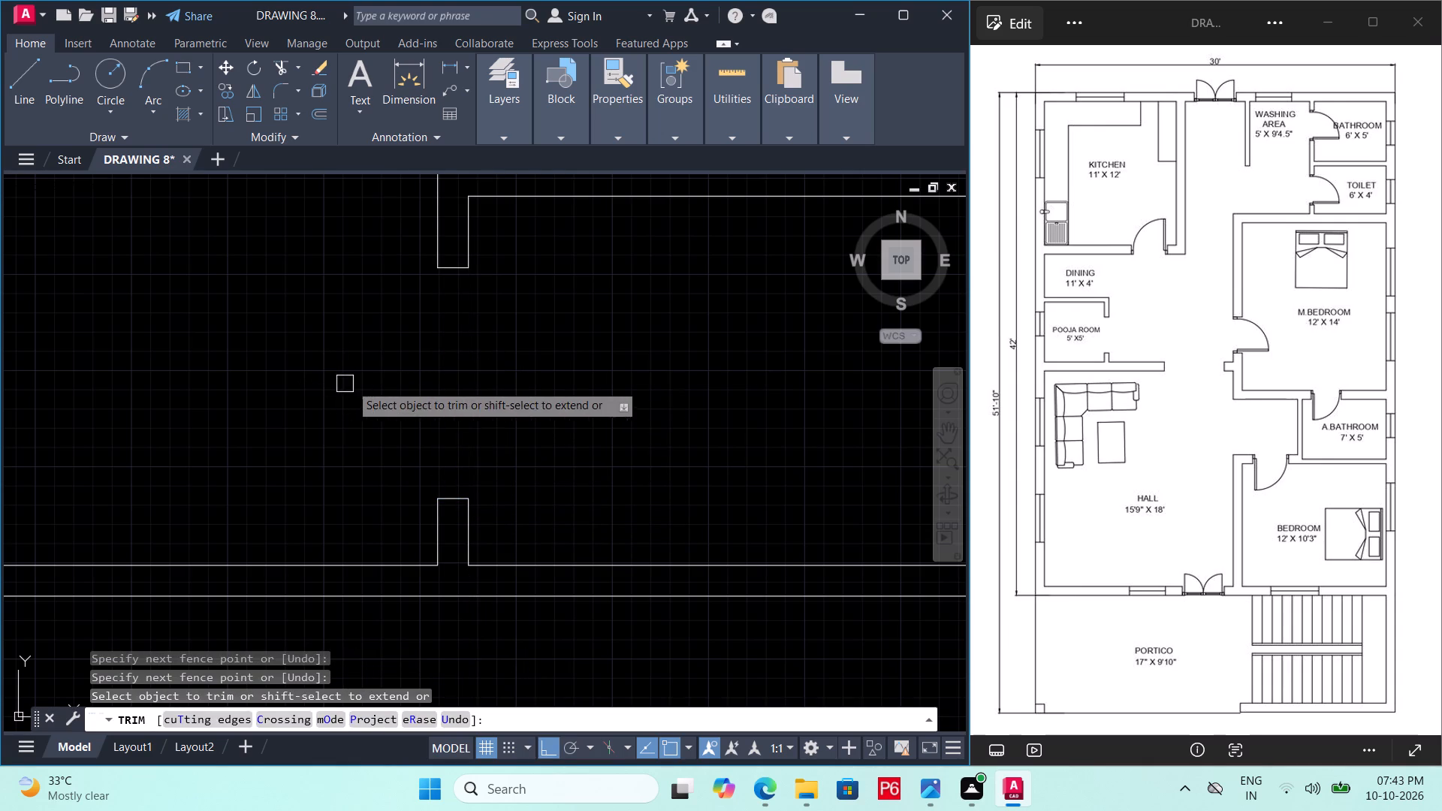
key(ctrl+s)
key(ctrl+s)
Draw a short horizontal line across the bathroom's left wall, just above the partition between bathroom and toilet.
middle_drag(490, 397, 511, 614)
scroll(512, 596, down, 1)
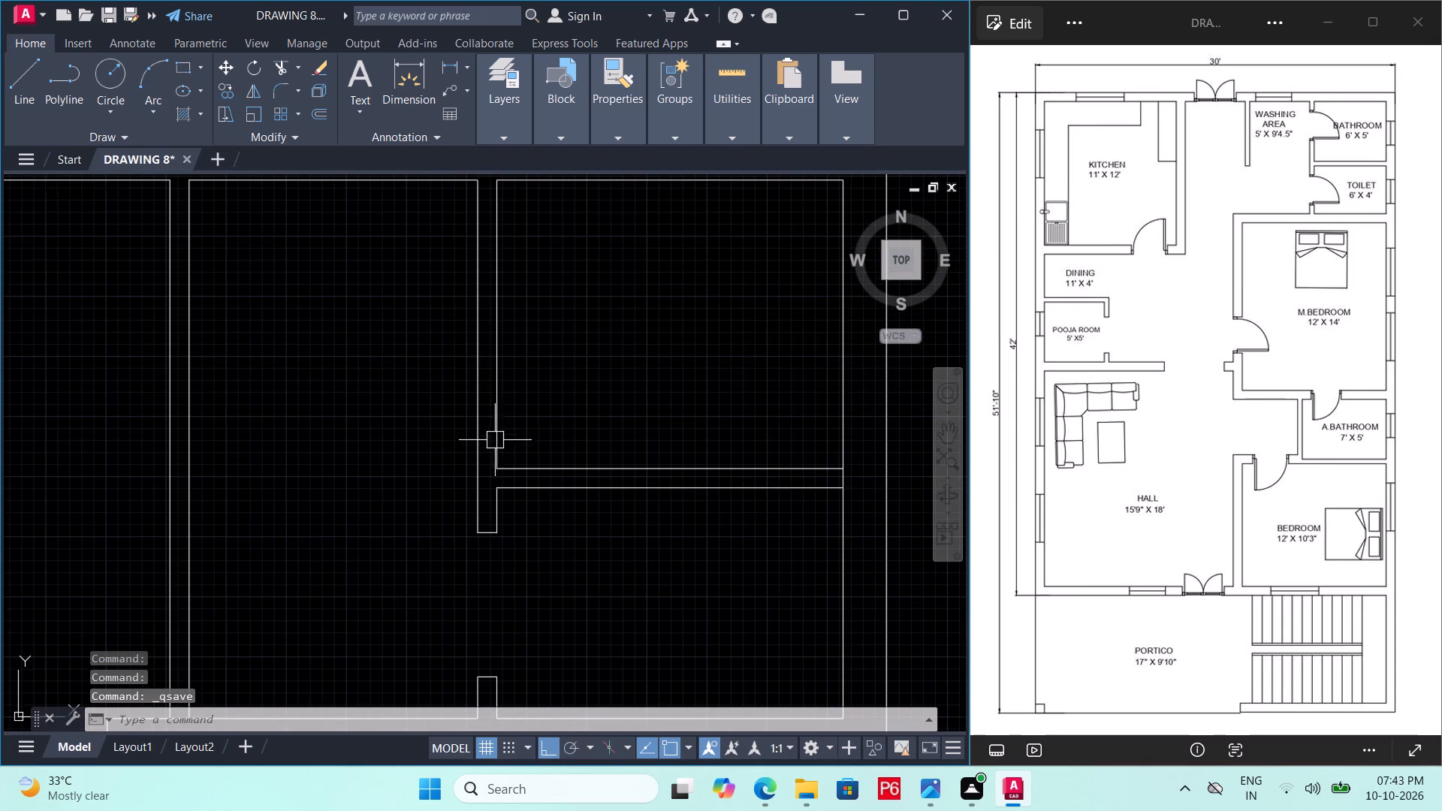
key(l)
scroll(502, 423, up, 1)
key(space)
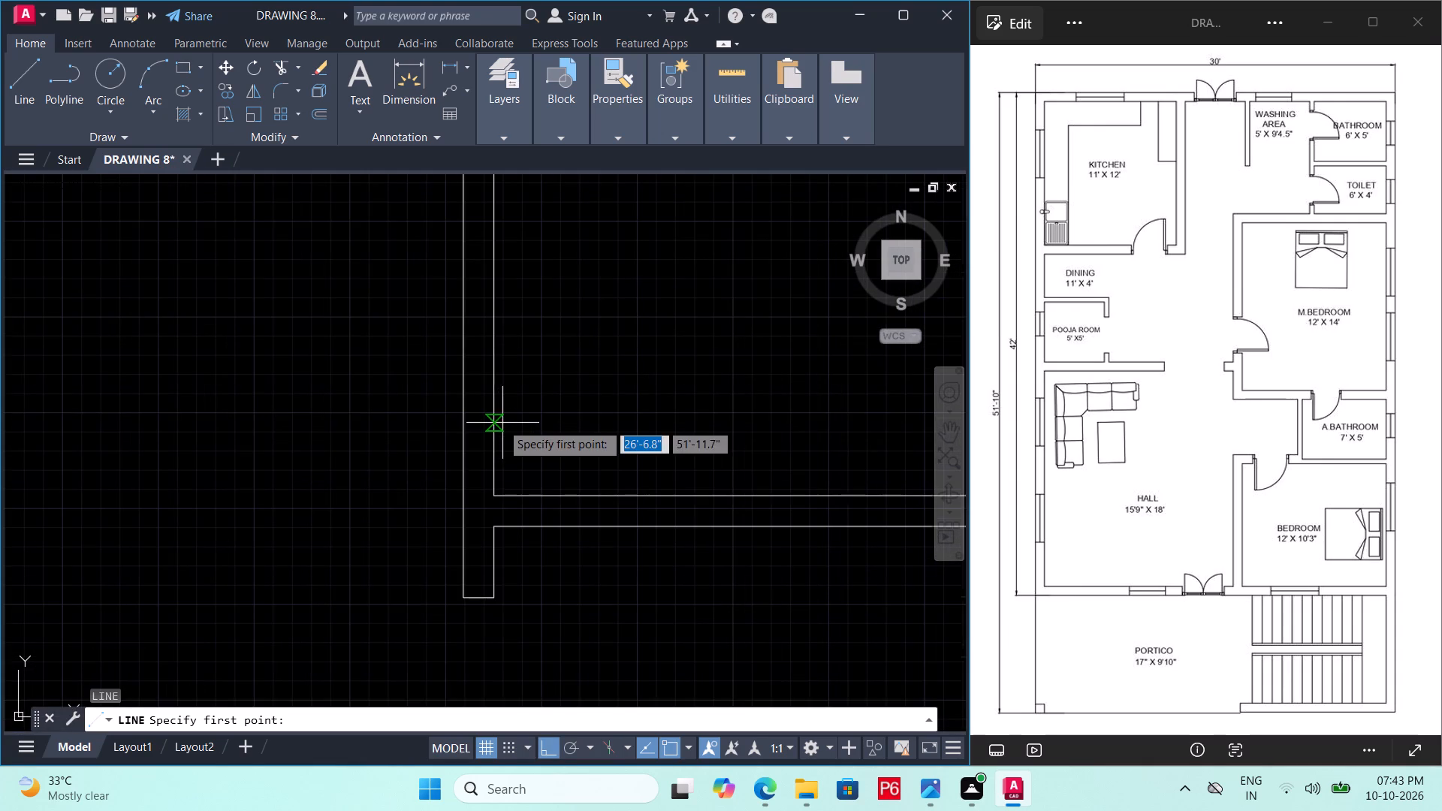
click(495, 413)
click(460, 418)
key(Escape)
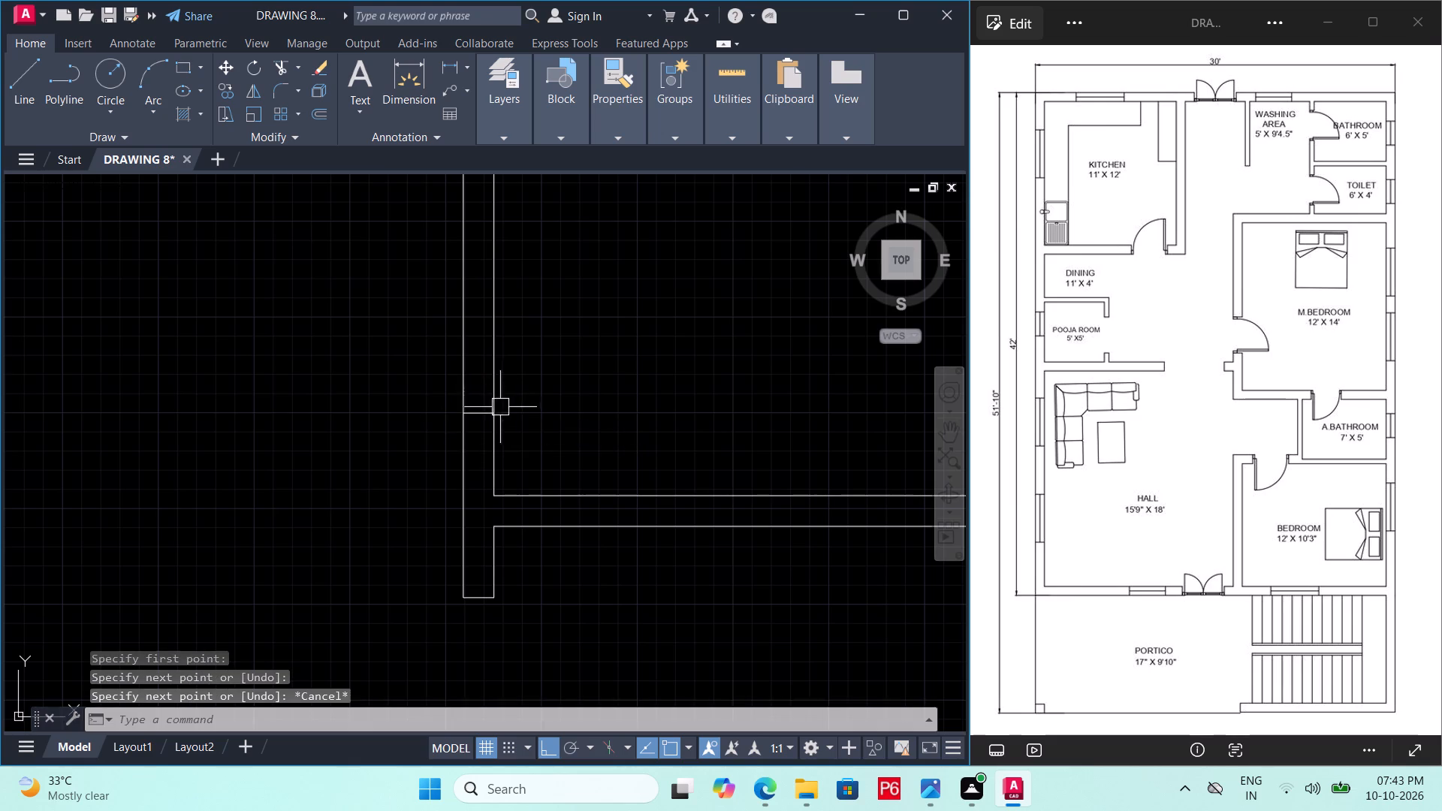
Offset the short line across the bathroom's left wall 2'6" upward.
middle_drag(501, 407, 503, 470)
scroll(510, 493, down, 1)
middle_drag(510, 493, 510, 475)
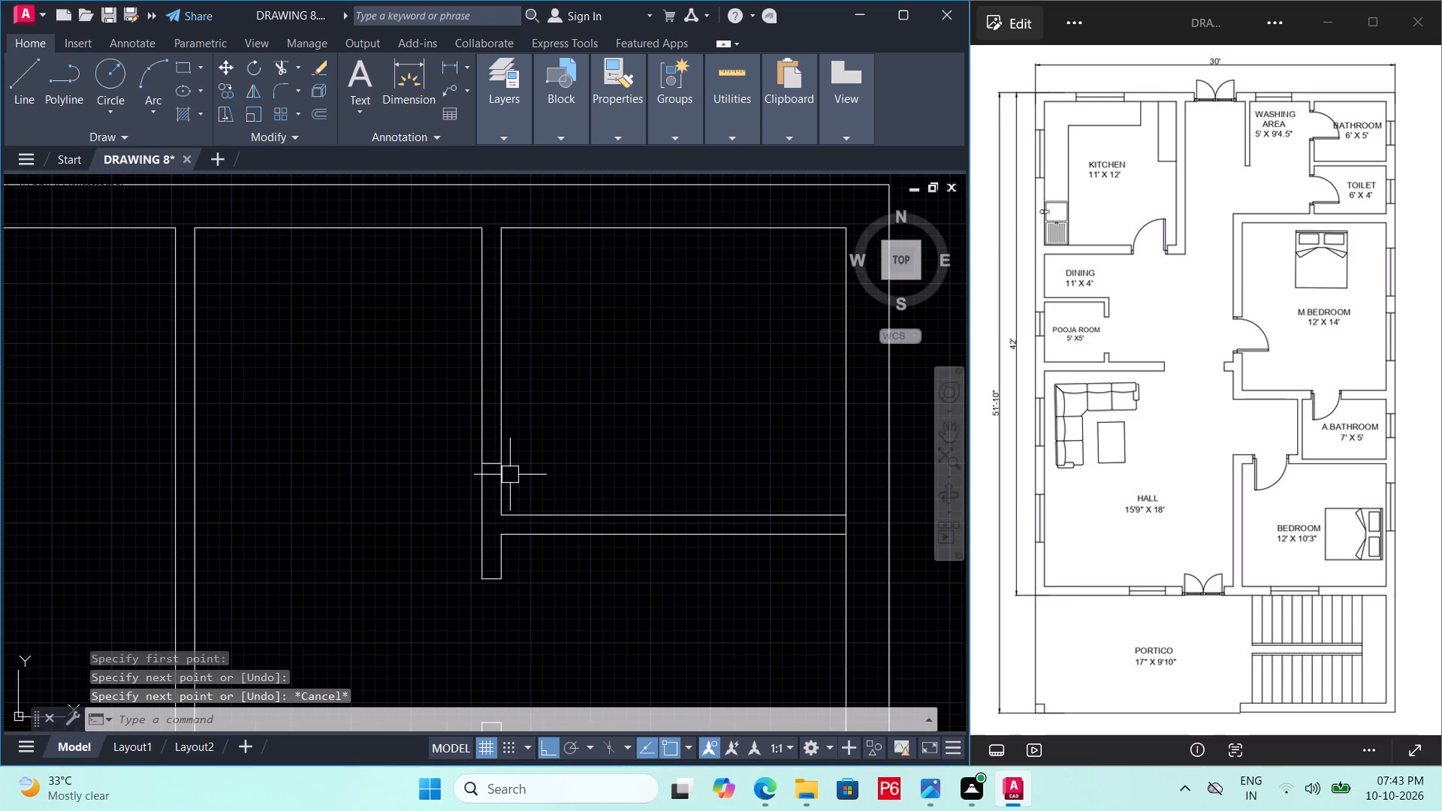
key(o)
key(Return)
key(Escape)
click(487, 469)
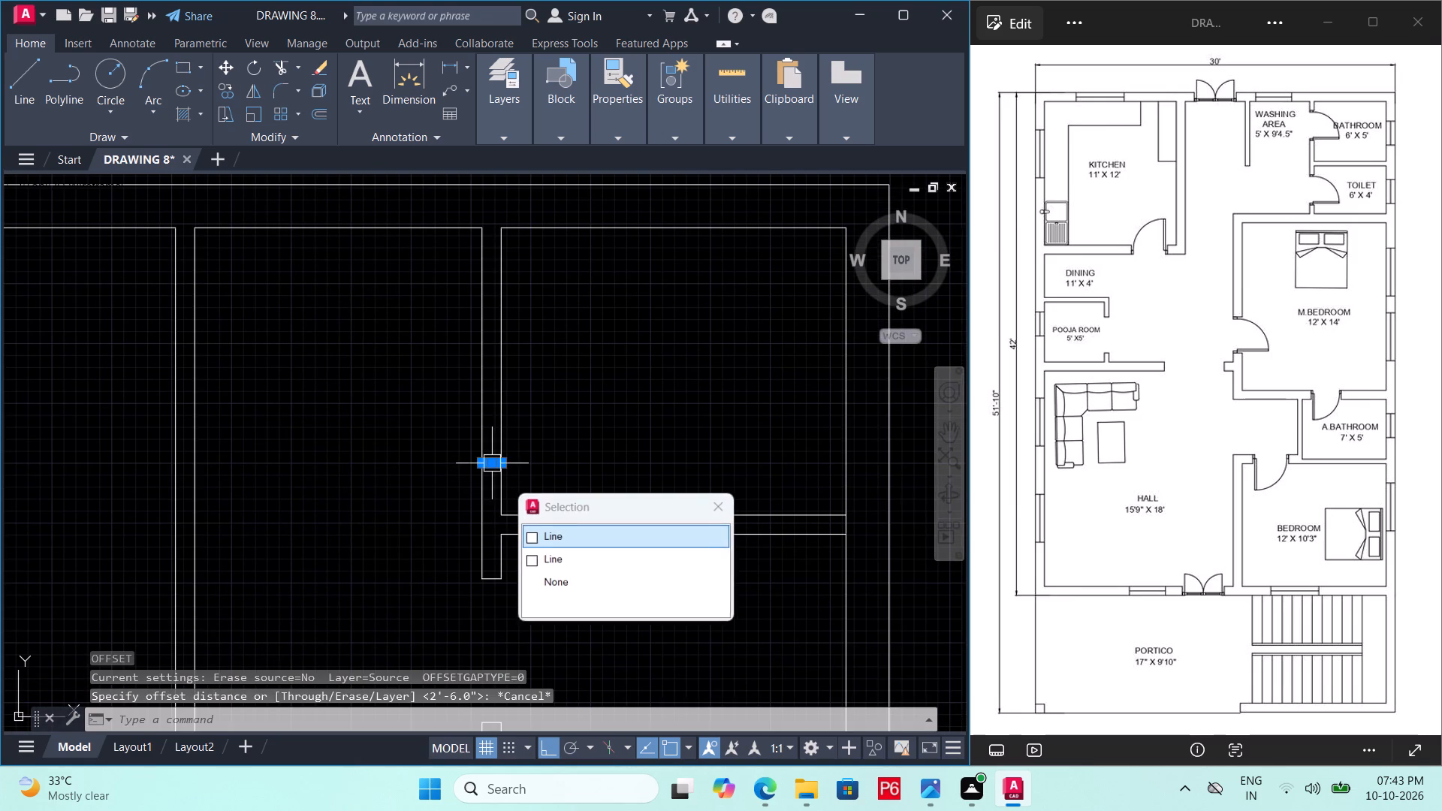
key(Return)
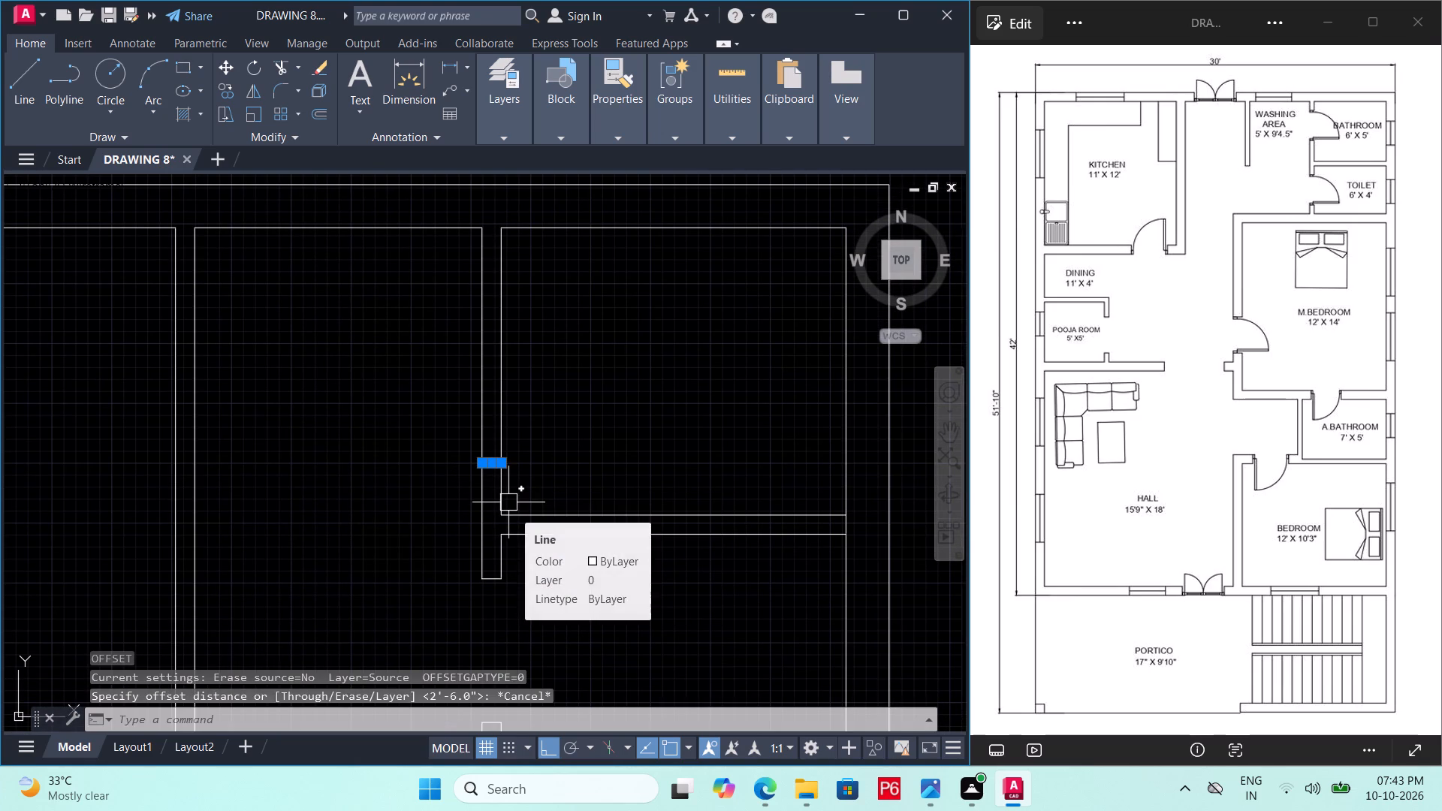
key(Return)
key(Escape)
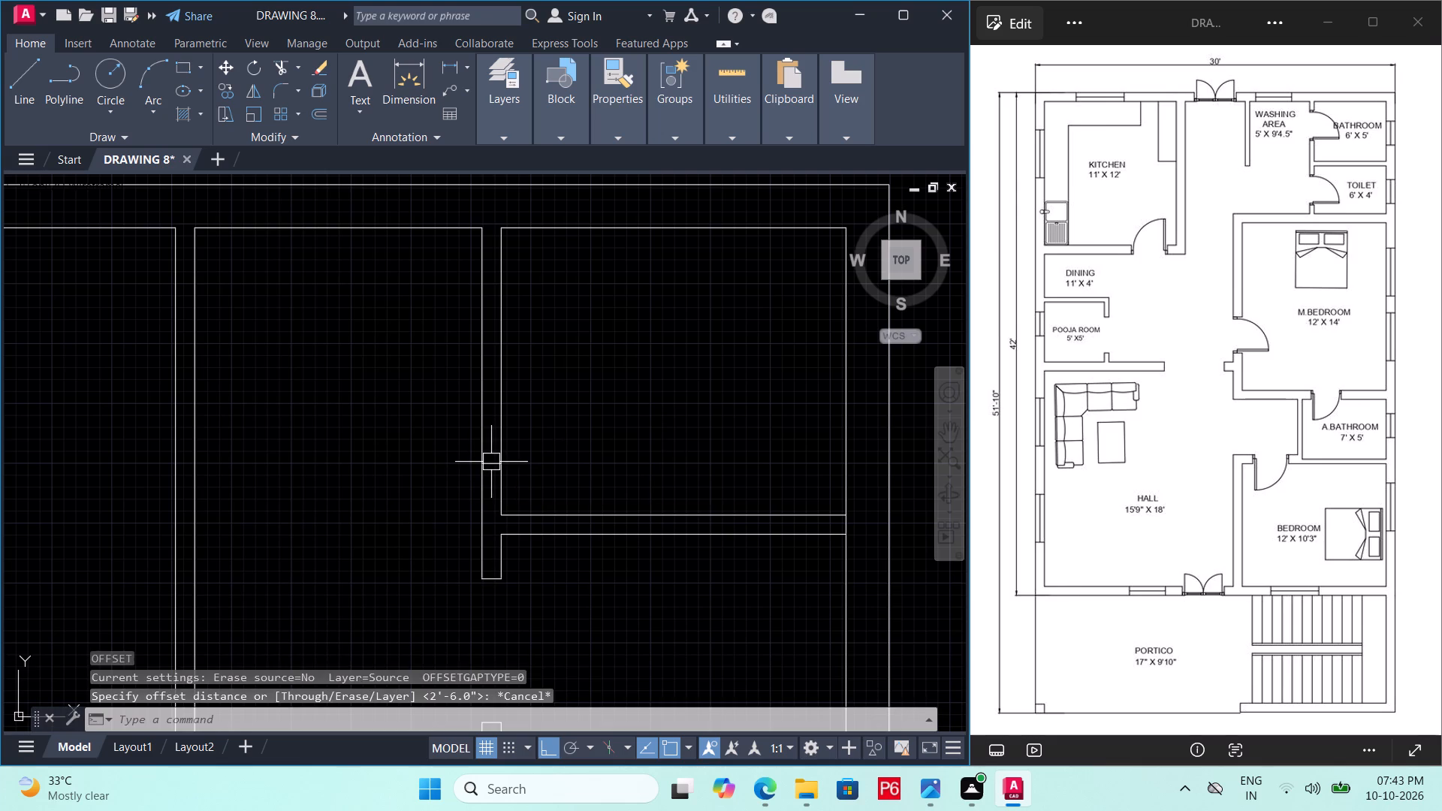
click(491, 462)
key(o)
key(Return)
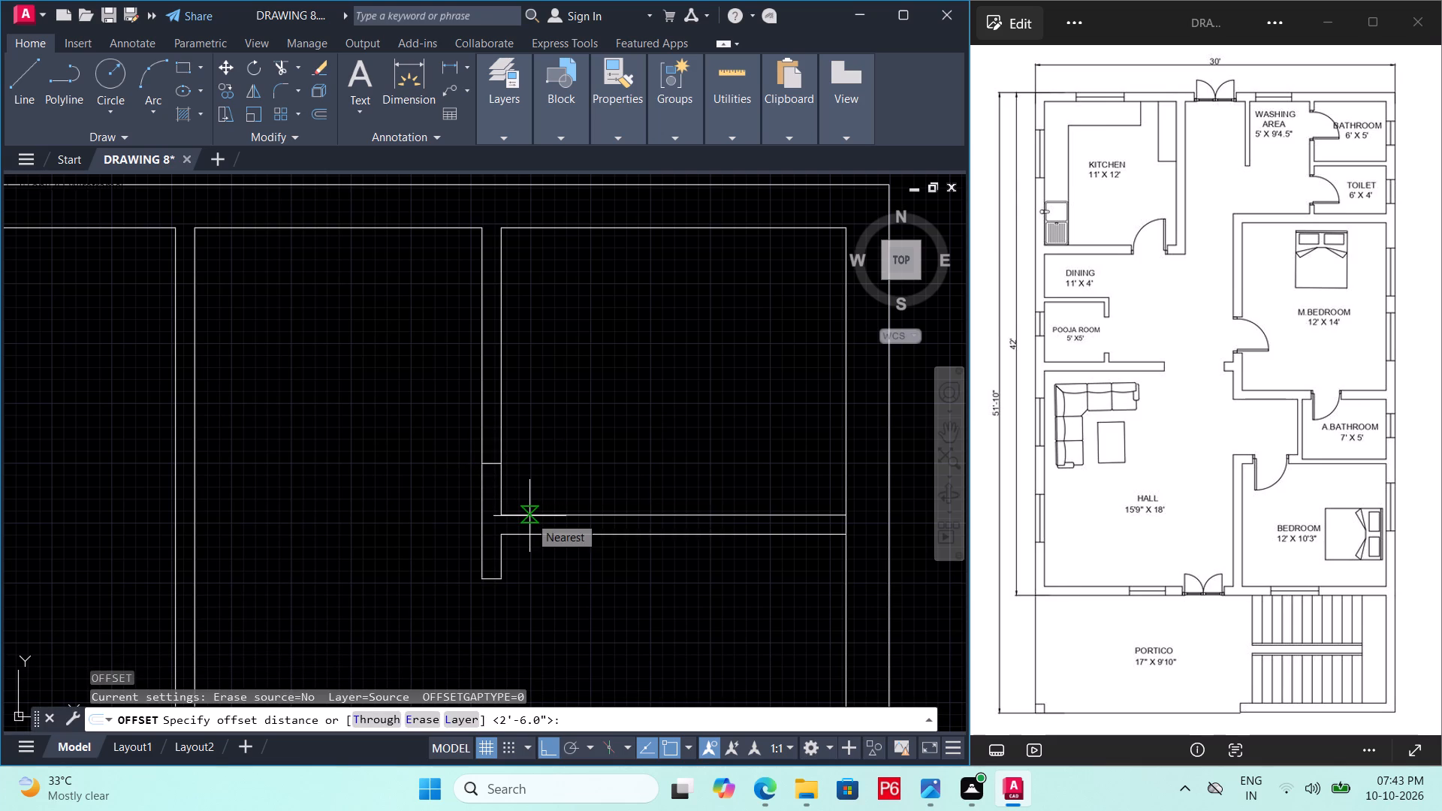
text(2'6)
key(shift+quotedbl)
key(Return)
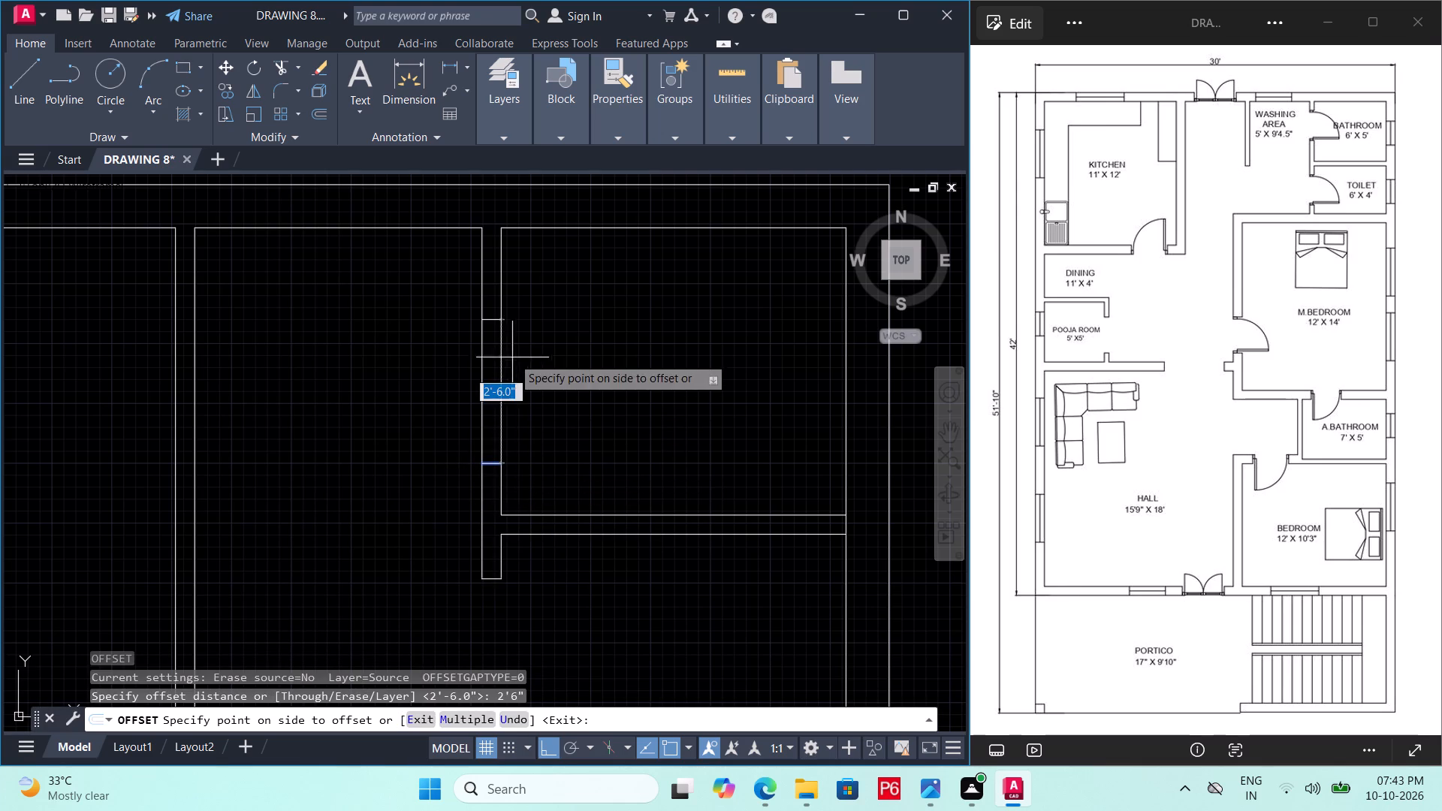
click(517, 349)
key(Escape)
Trim both bathroom wall lines between the short lines to open the bathroom door, and save the drawing.
key(t)
text(R)
key(space)
key(space)
drag(528, 405, 510, 403)
click(426, 411)
key(ctrl+s)
key(ctrl+s)
key(ctrl+s)
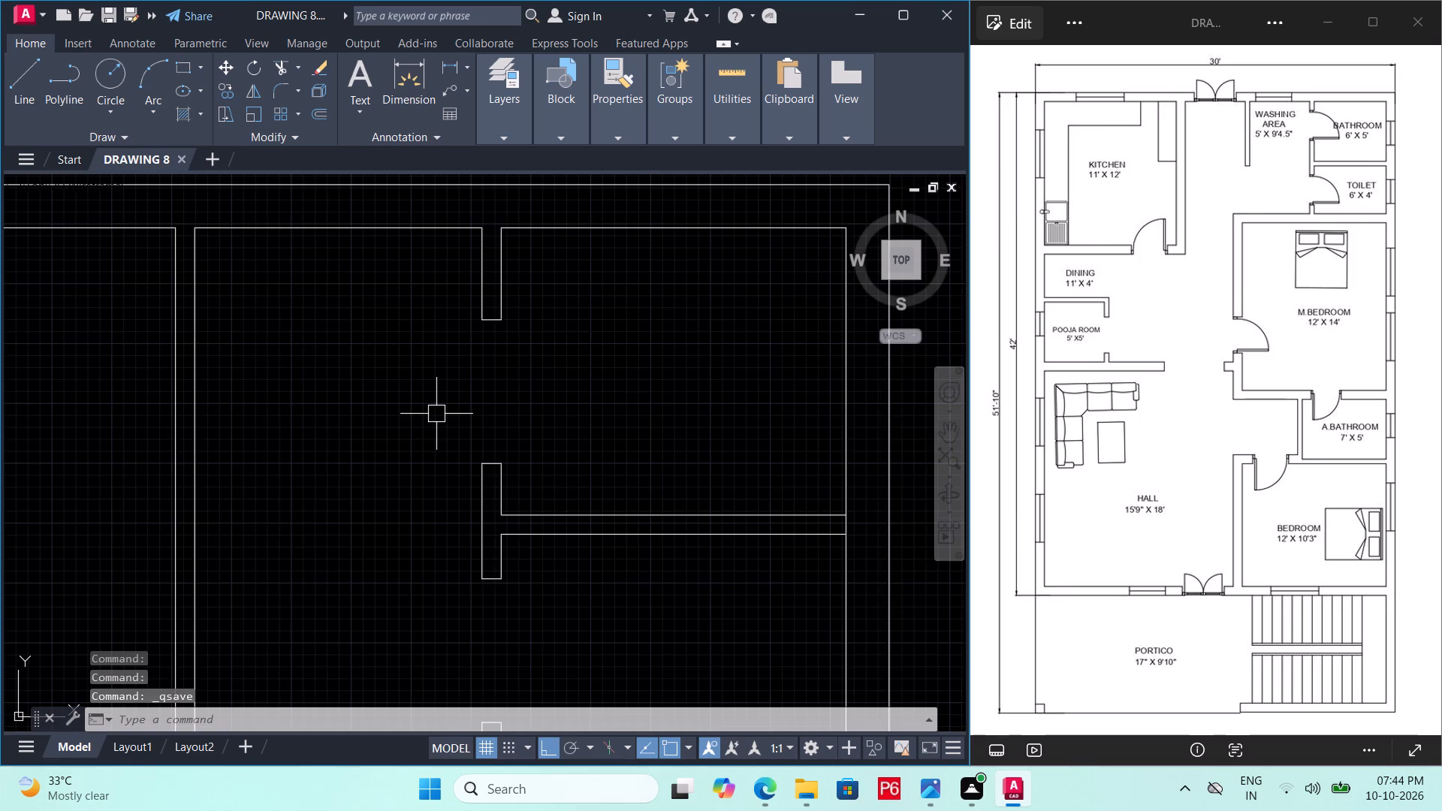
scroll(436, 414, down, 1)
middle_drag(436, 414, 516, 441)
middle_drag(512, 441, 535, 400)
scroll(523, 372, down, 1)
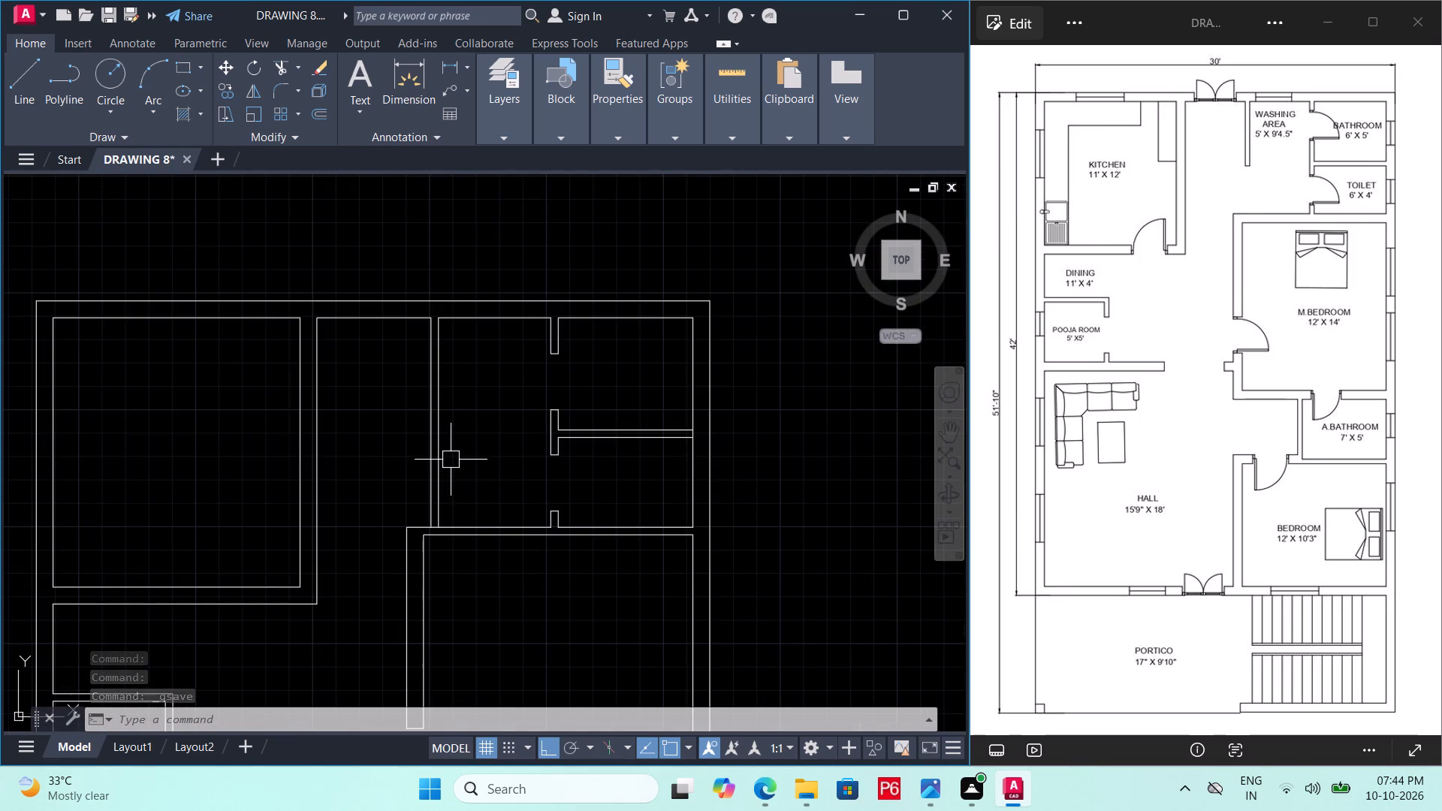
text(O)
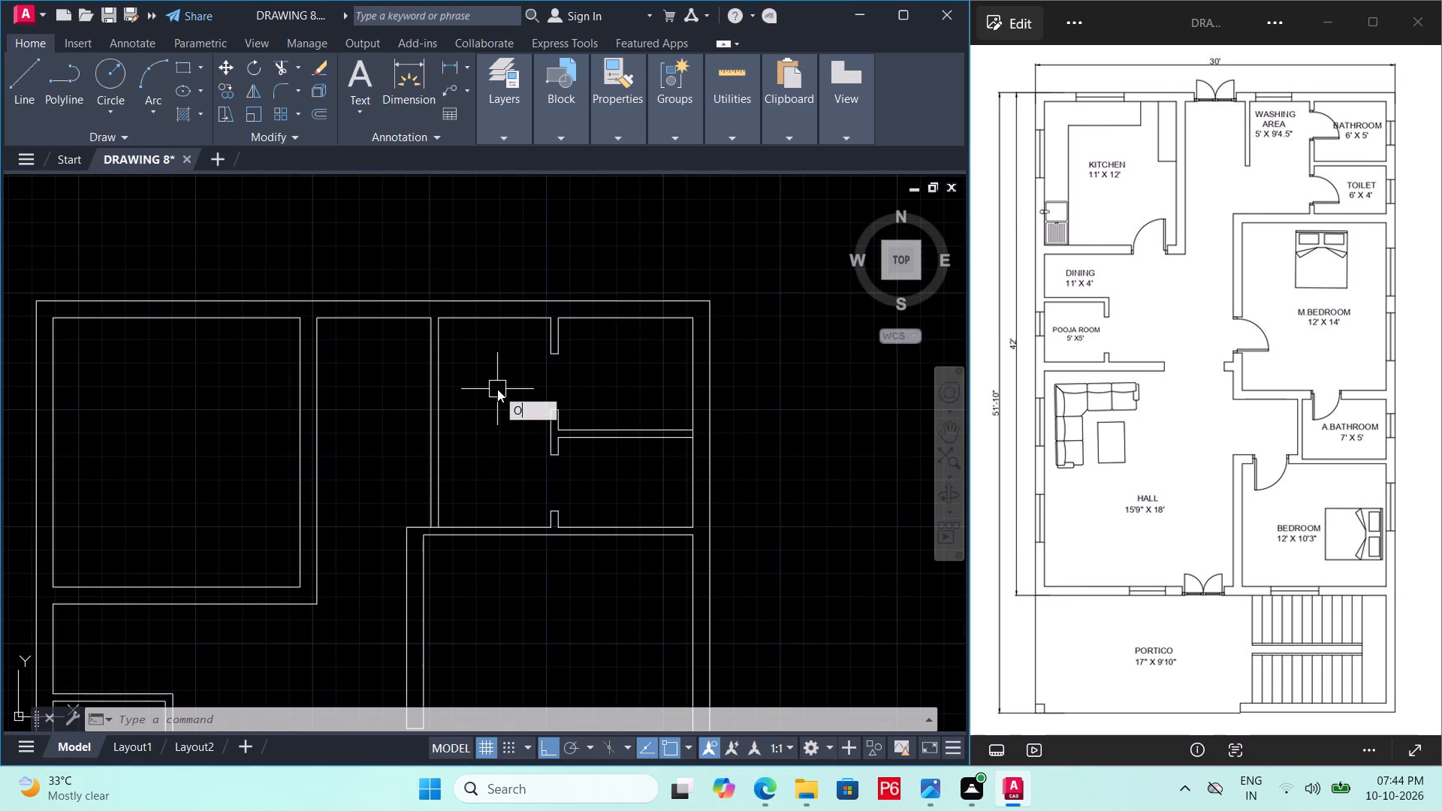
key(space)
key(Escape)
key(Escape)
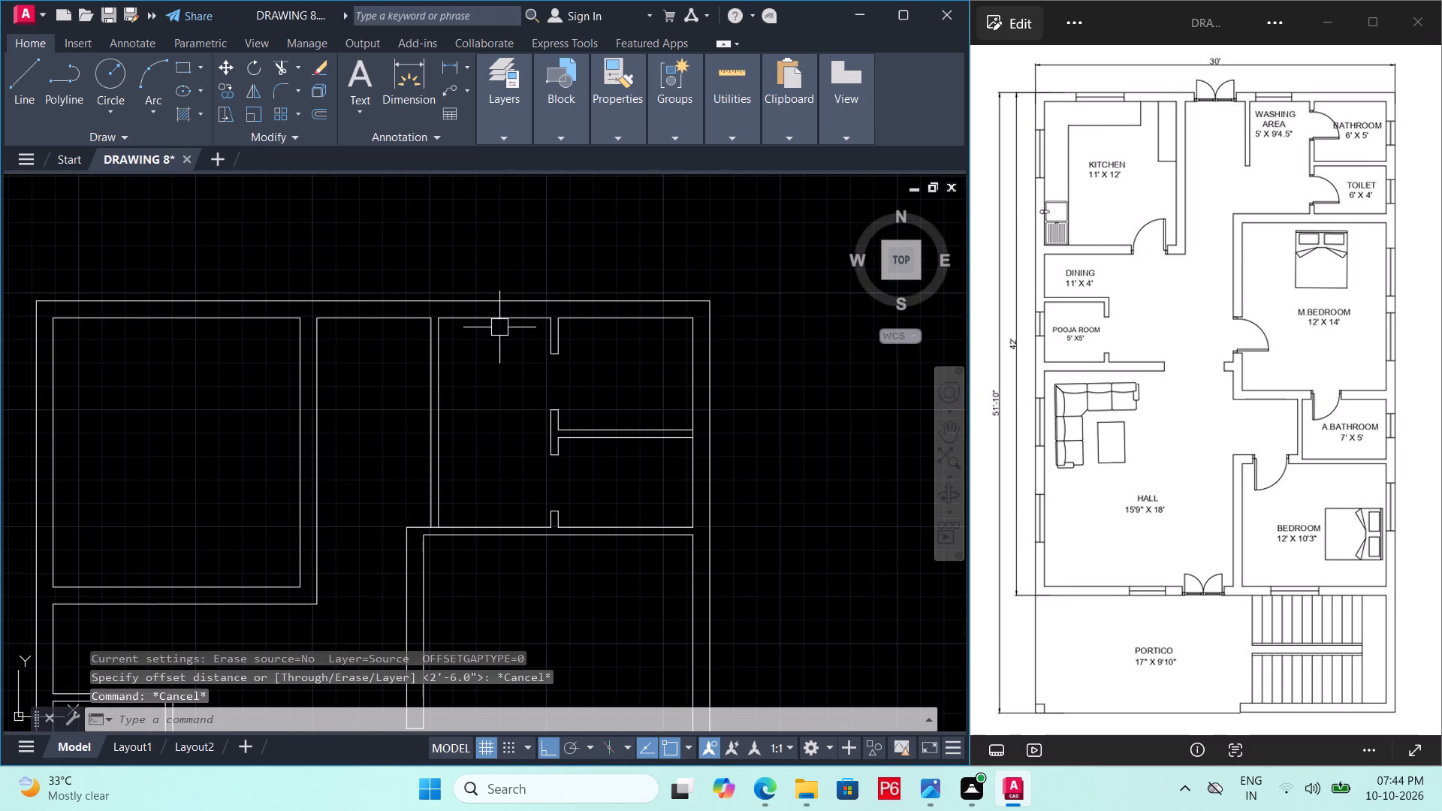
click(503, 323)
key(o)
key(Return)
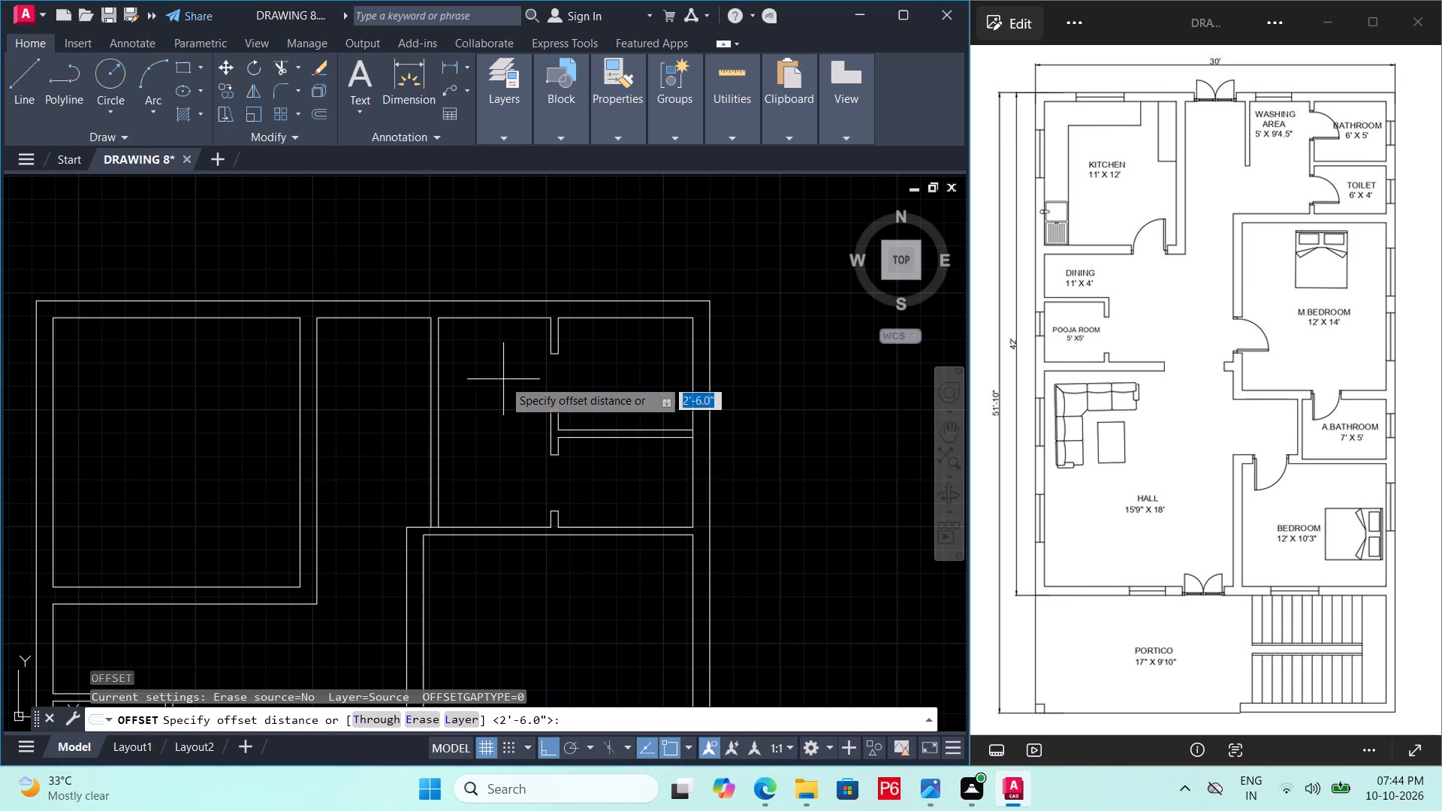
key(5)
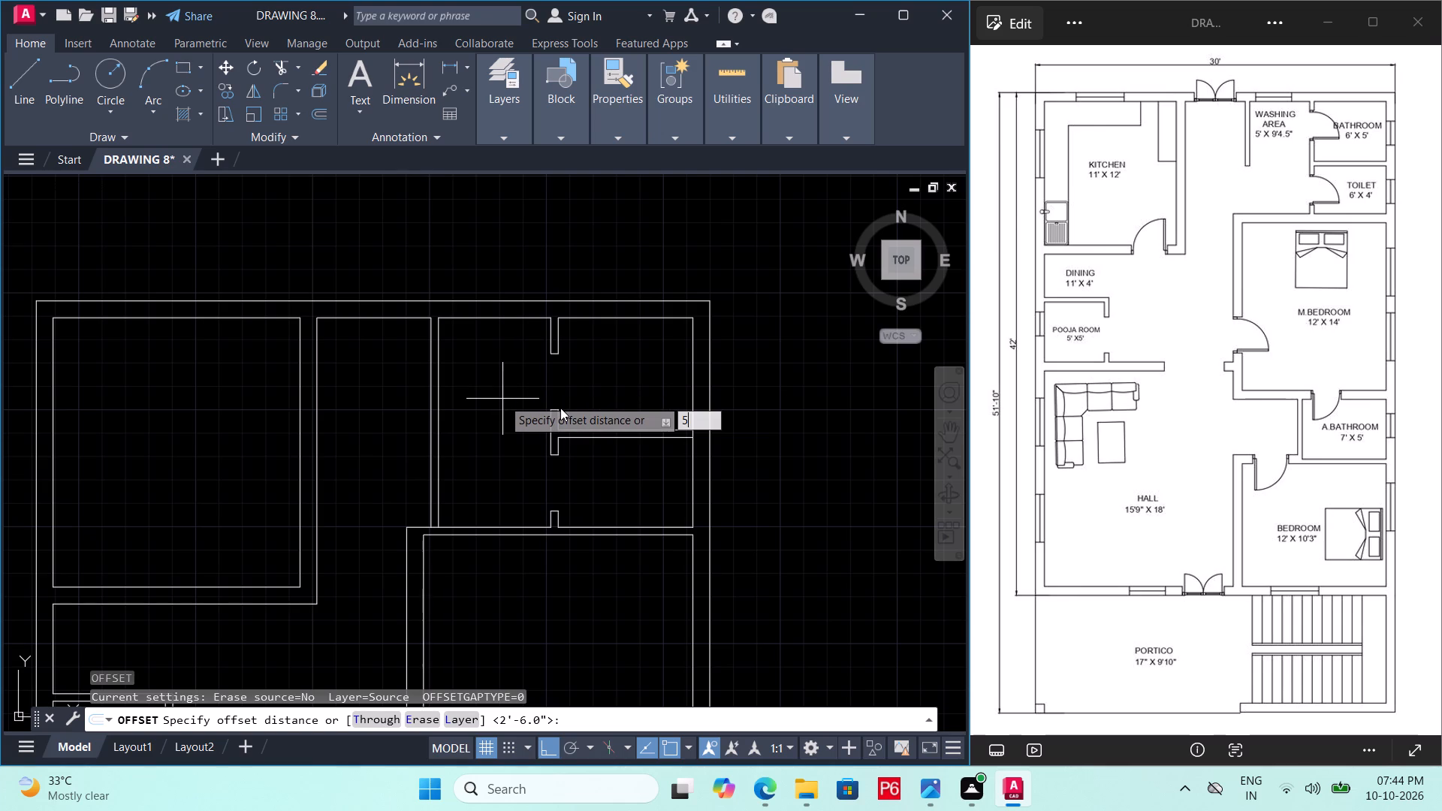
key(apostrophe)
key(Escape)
Draw a horizontal line across the washing area's left wall, roughly level with the bathroom-toilet partition and overhanging both wall faces.
scroll(432, 462, up, 1)
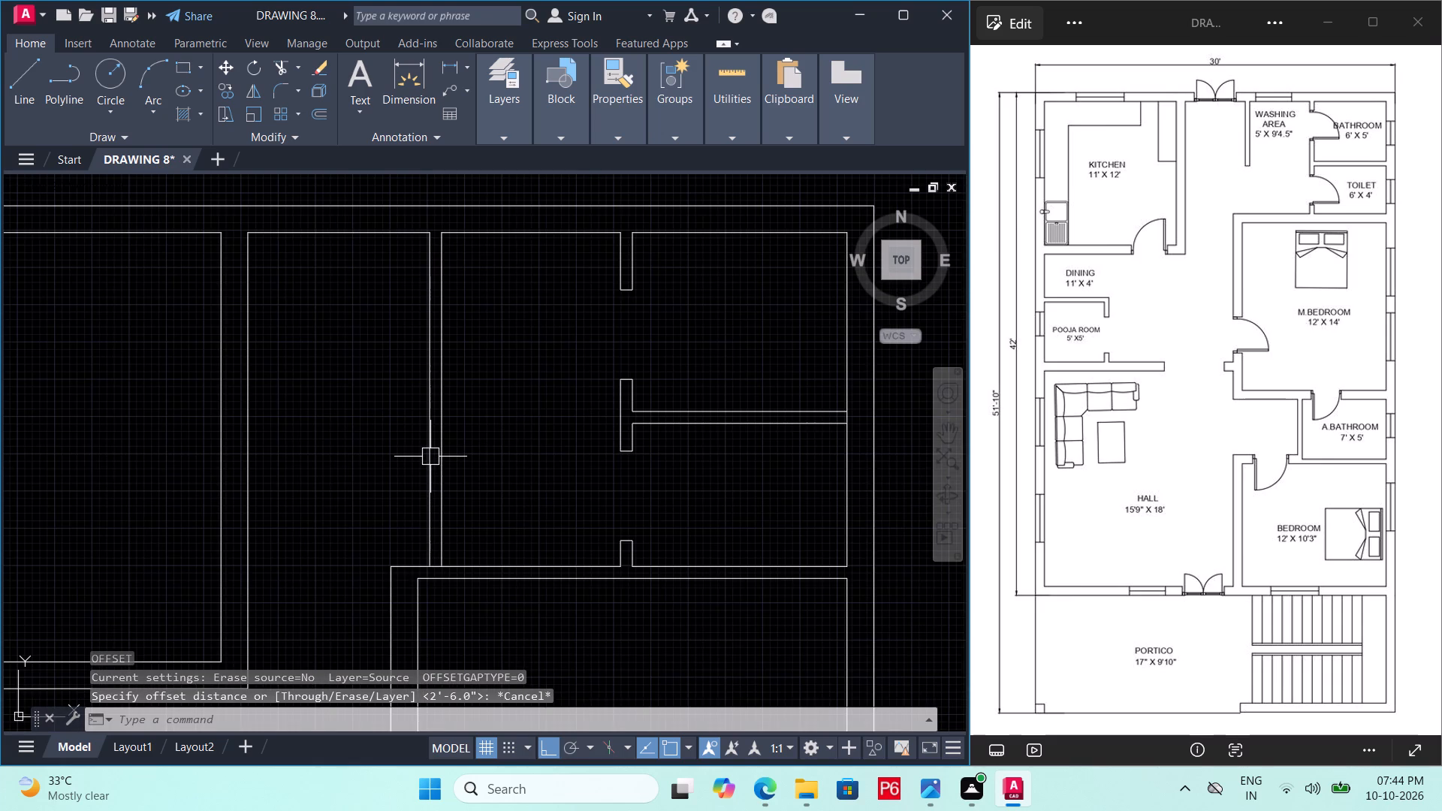
key(l)
key(space)
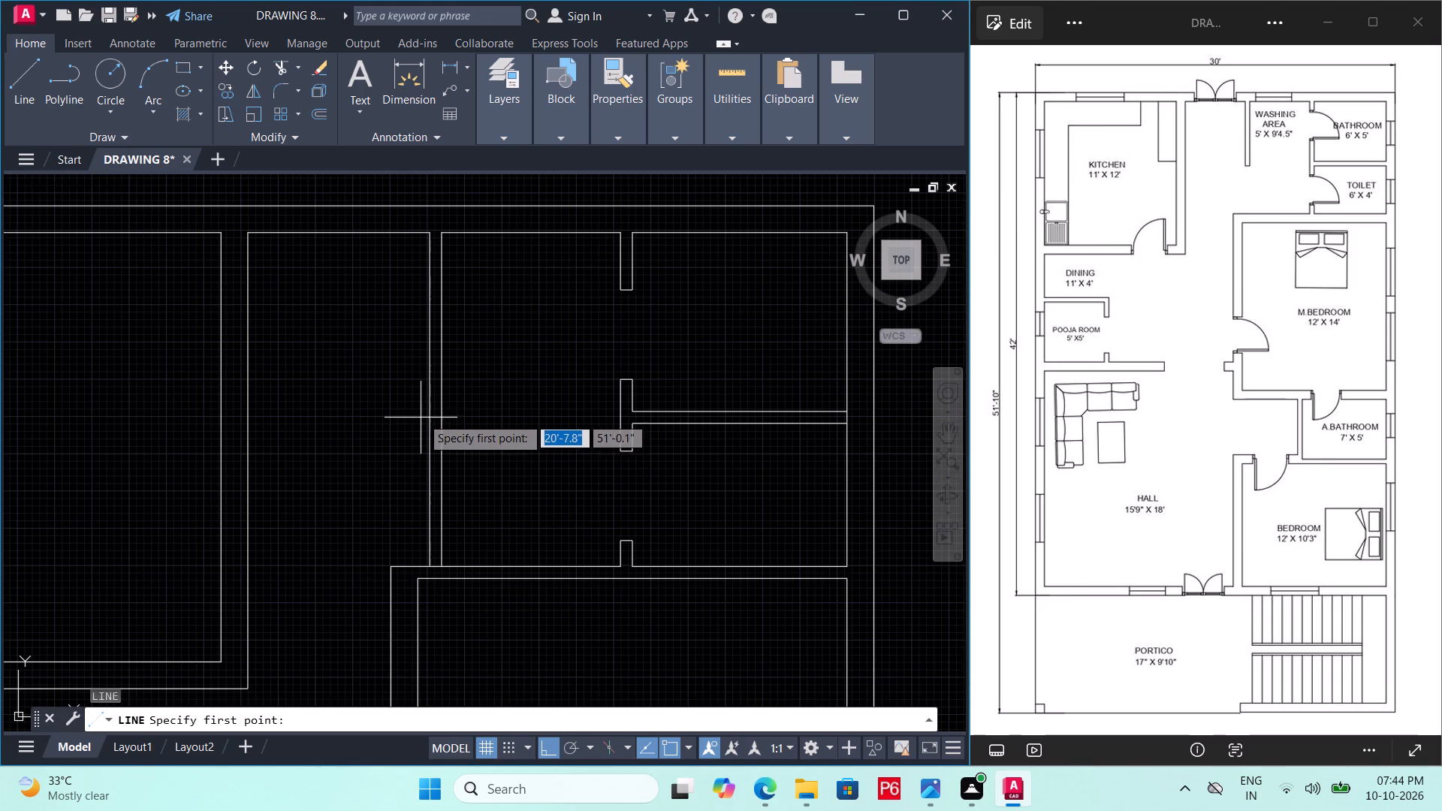
click(419, 422)
click(460, 422)
key(Escape)
Trim the cross line's overhanging ends and the washing area wall below it to leave an open passage, and save the drawing.
scroll(425, 435, up, 1)
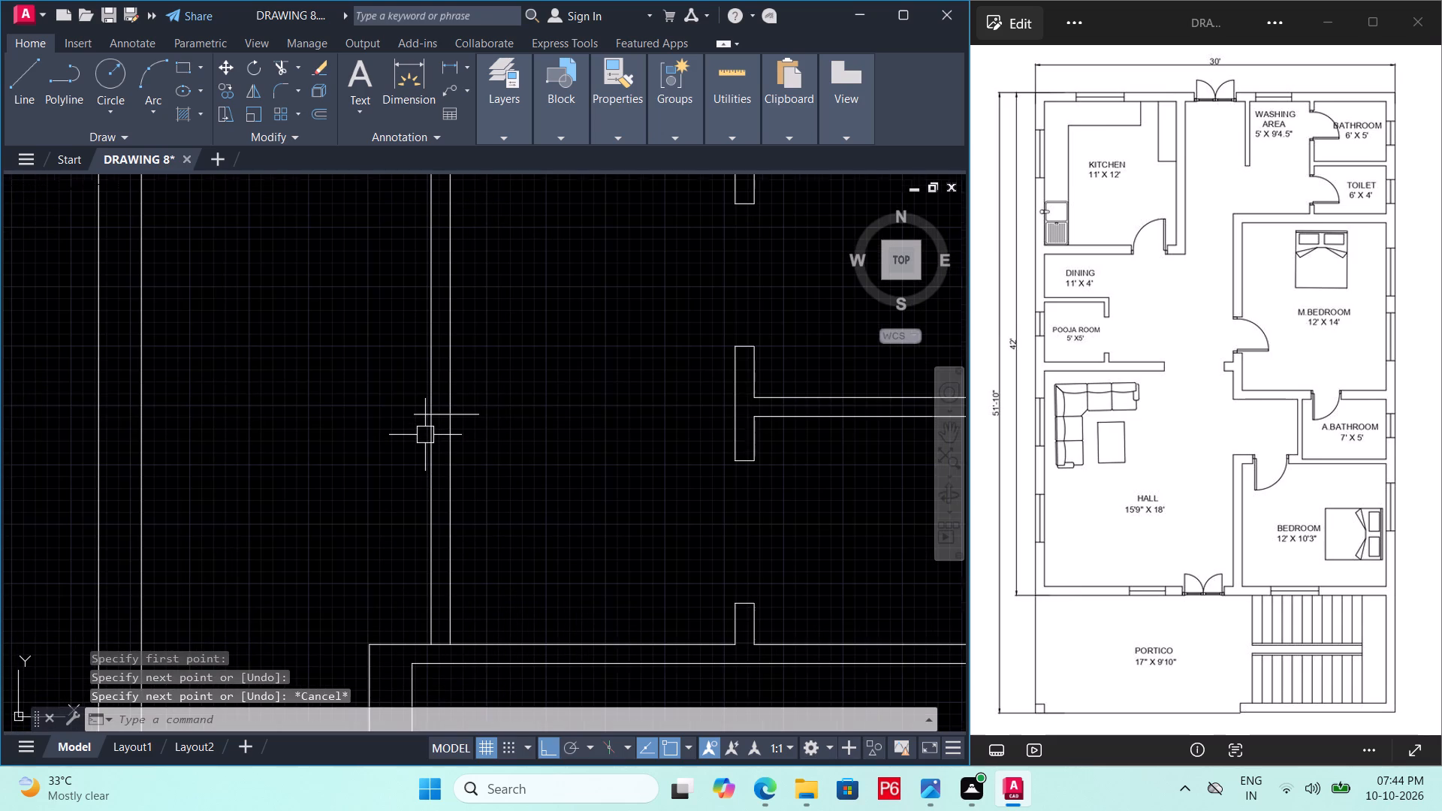
text(TR)
key(space)
key(space)
click(463, 415)
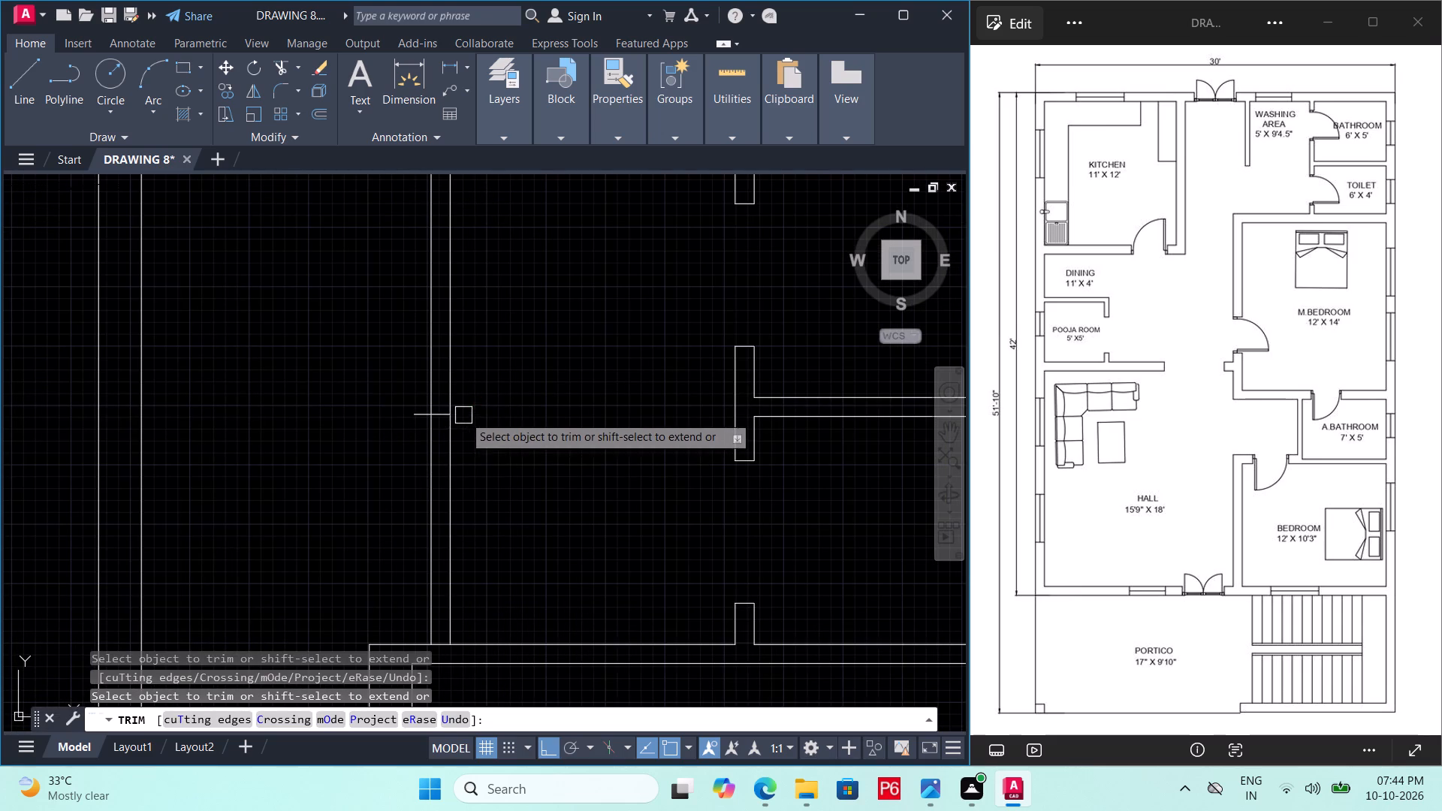
click(409, 418)
click(502, 481)
click(373, 490)
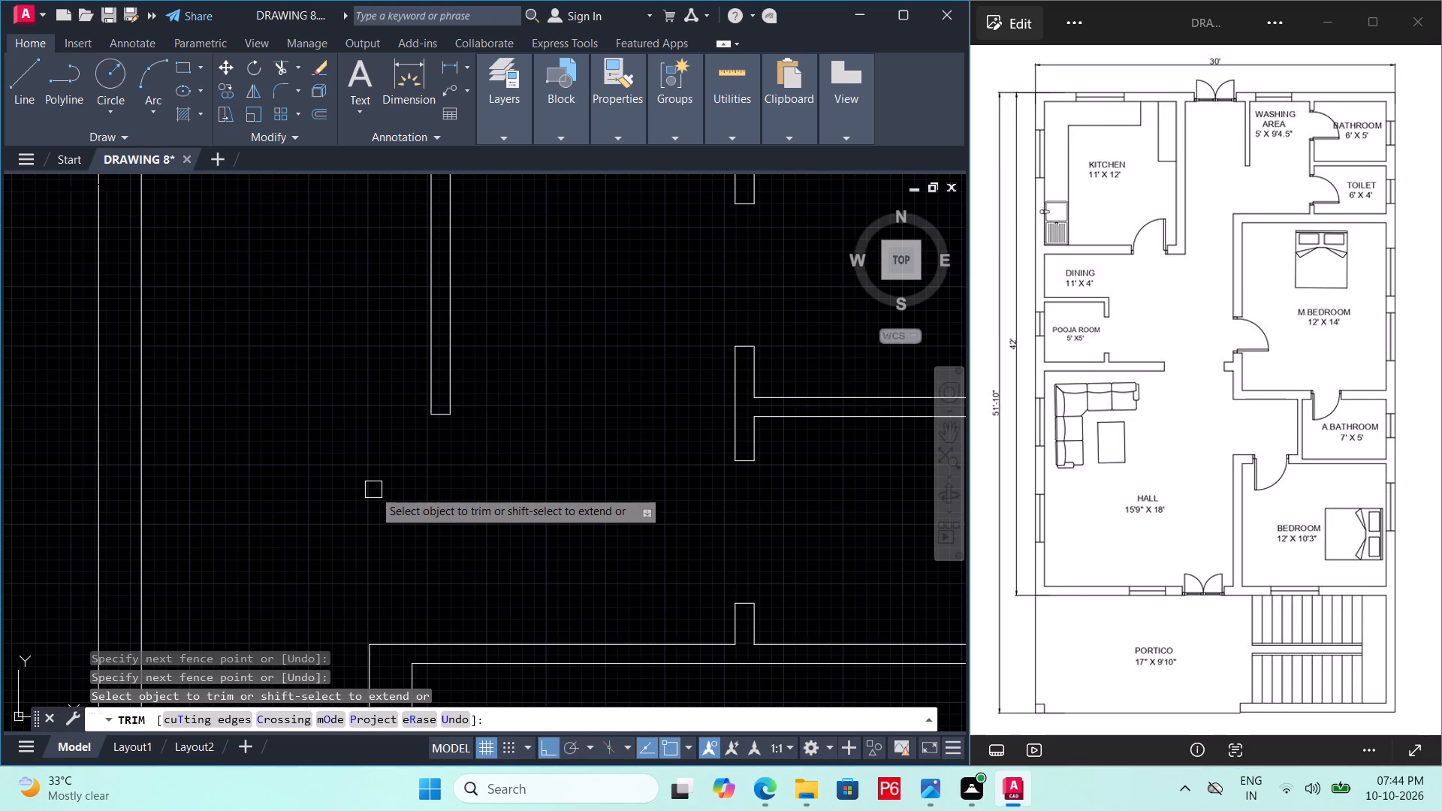
key(ctrl+s)
key(ctrl+s)
key(ctrl+s)
key(ctrl+s)
Draw a short vertical line across the kitchen's bottom wall, just left of the kitchen's lower-right corner.
scroll(447, 487, down, 2)
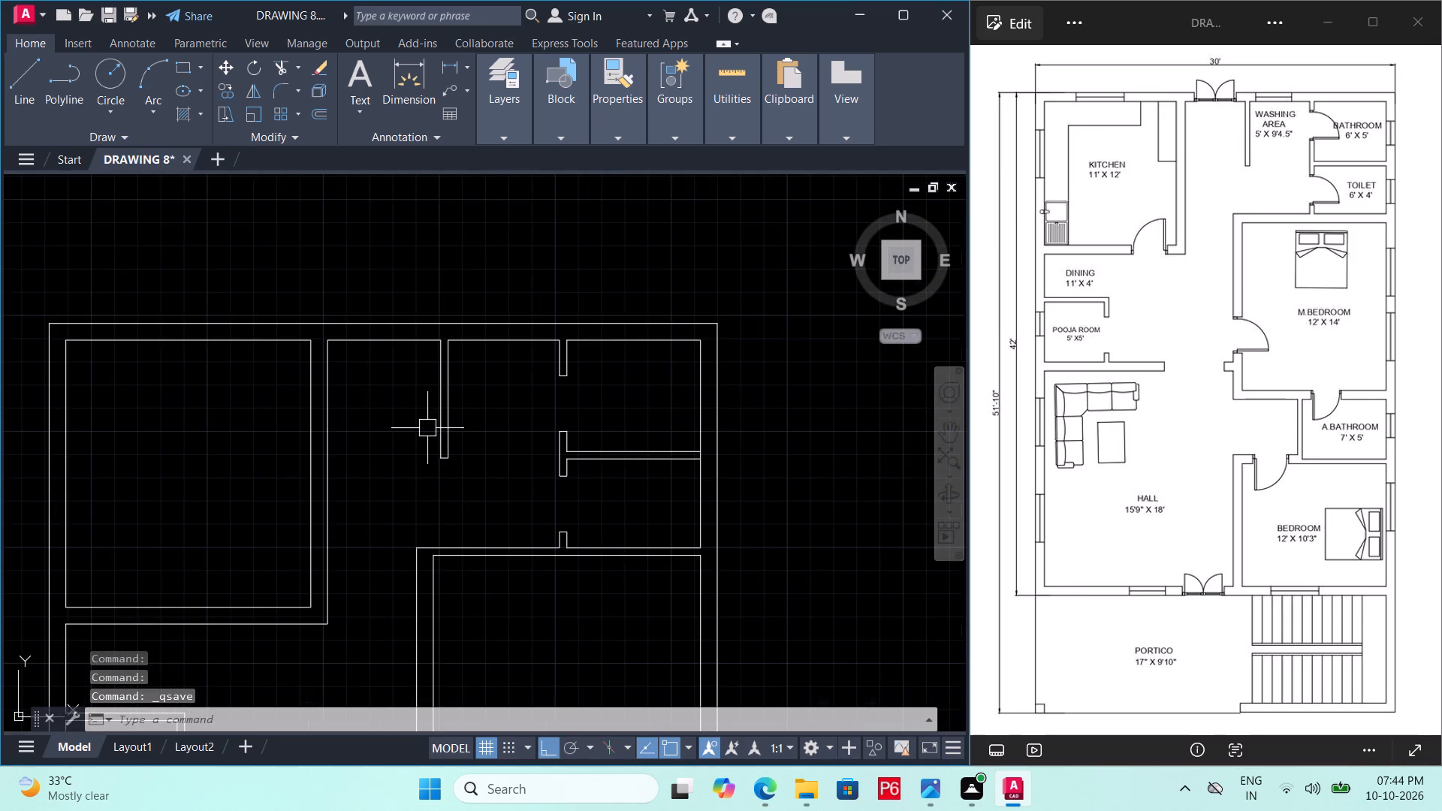
middle_drag(433, 414, 471, 394)
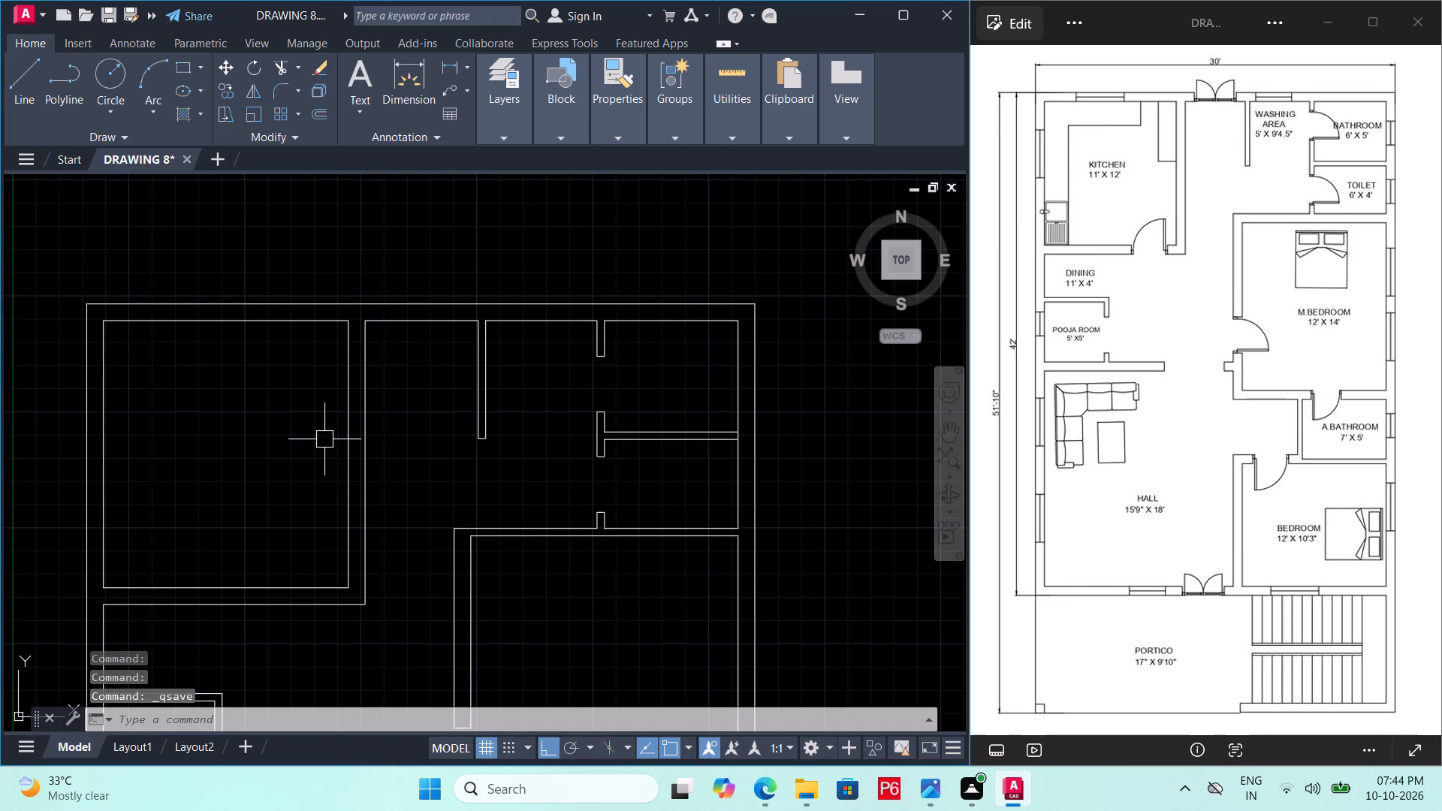
middle_drag(376, 393, 496, 330)
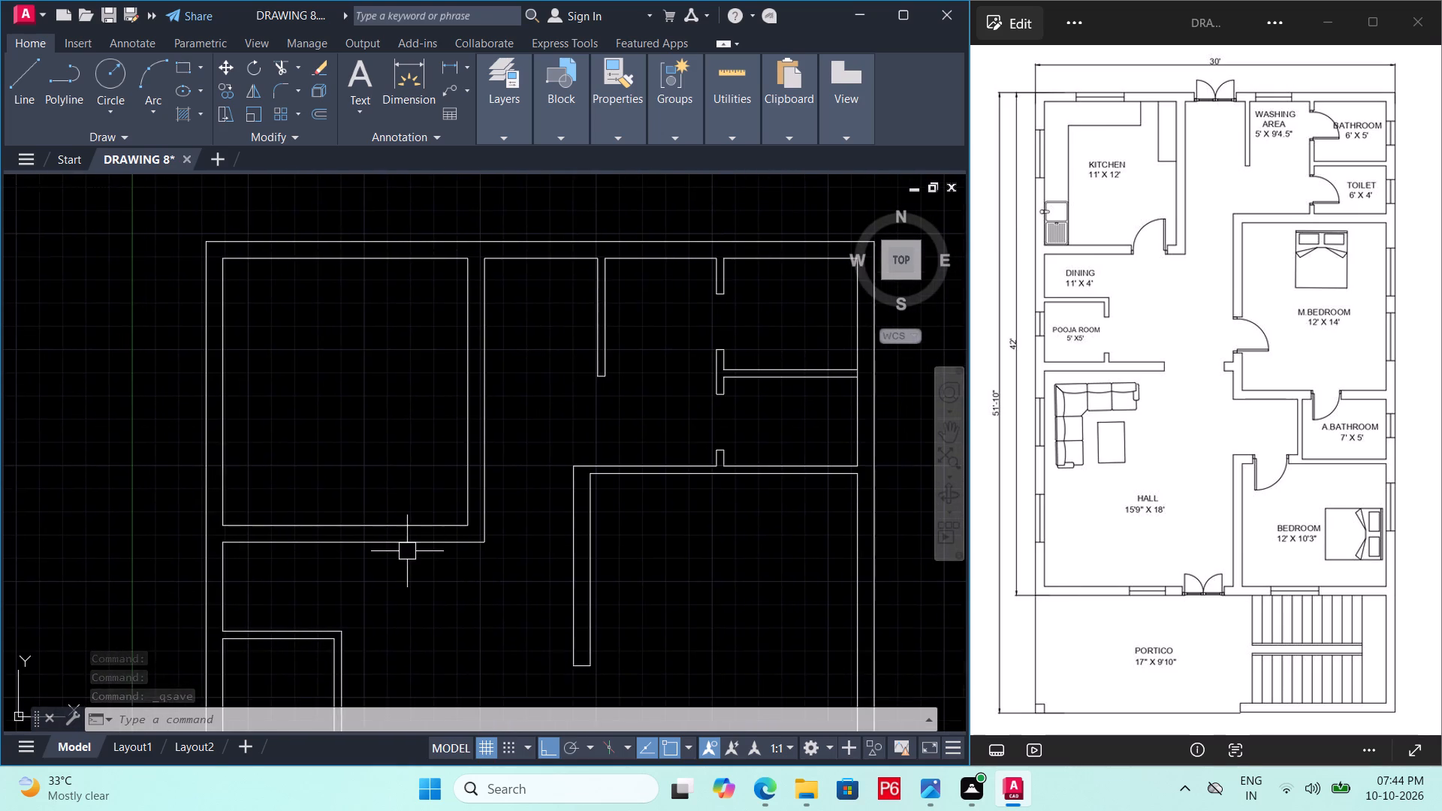
scroll(409, 551, up, 2)
scroll(482, 545, up, 1)
text(L)
key(space)
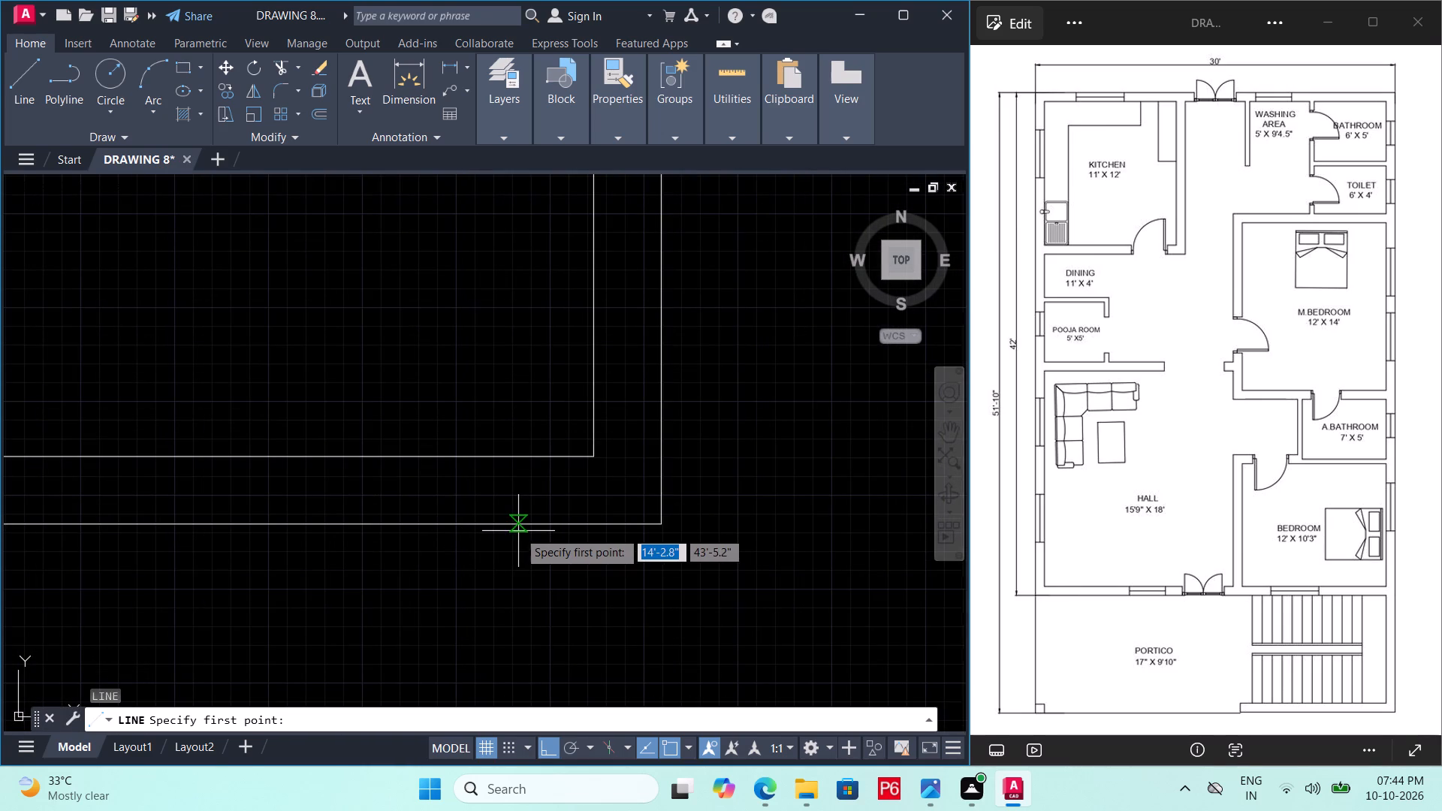
click(529, 524)
click(535, 460)
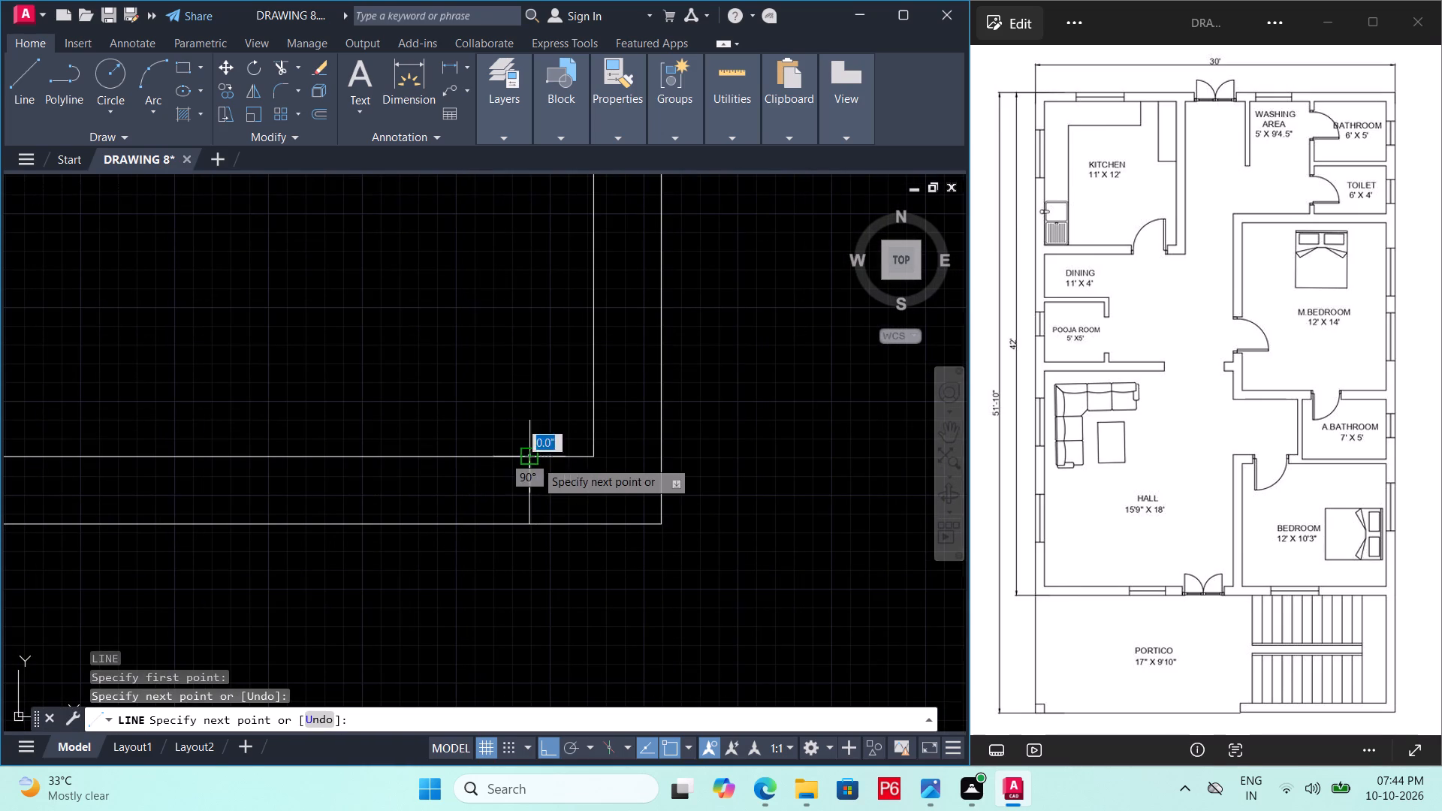
Offset the short vertical line across the kitchen's bottom wall 3' to the left.
key(Escape)
key(o)
key(Return)
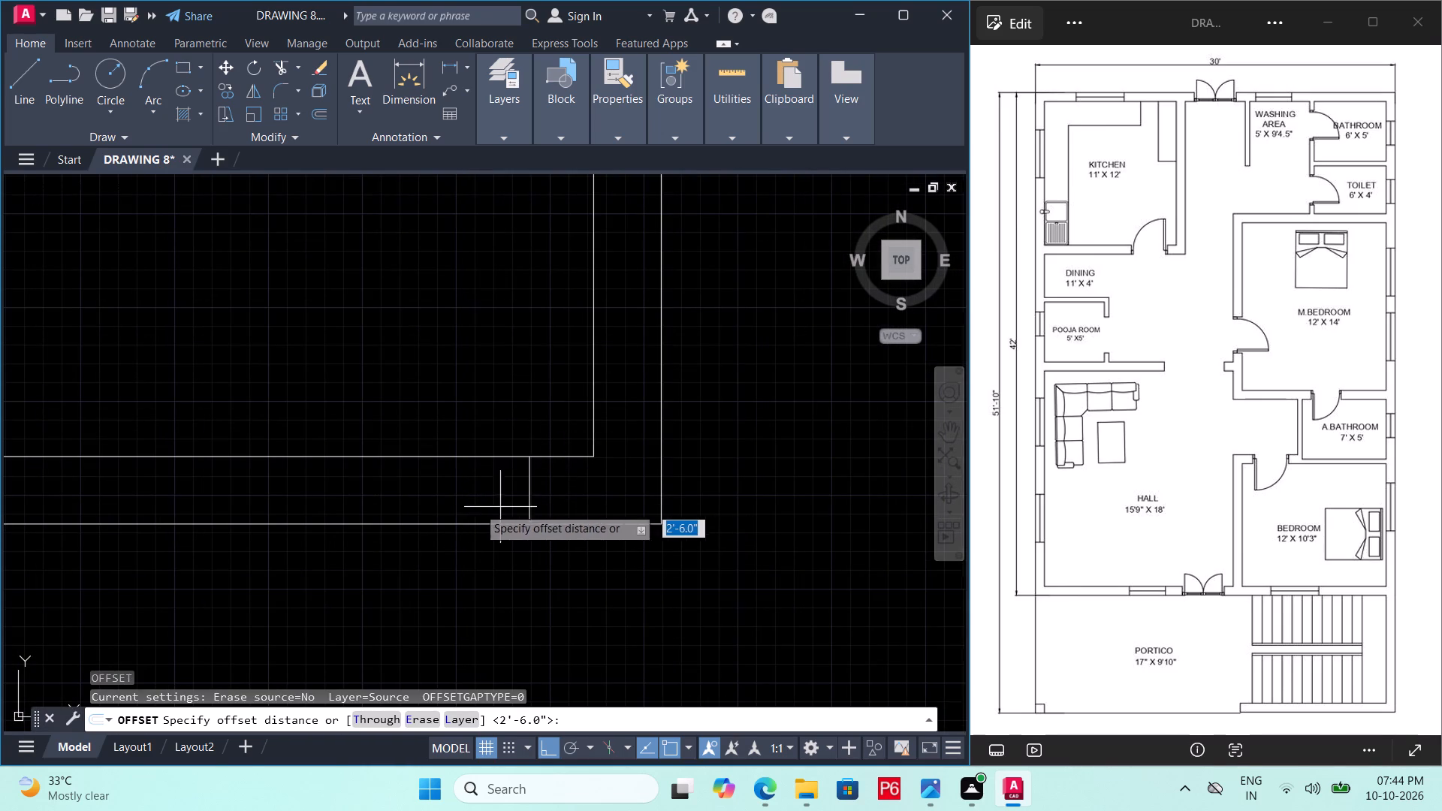
key(3)
key(apostrophe)
key(Return)
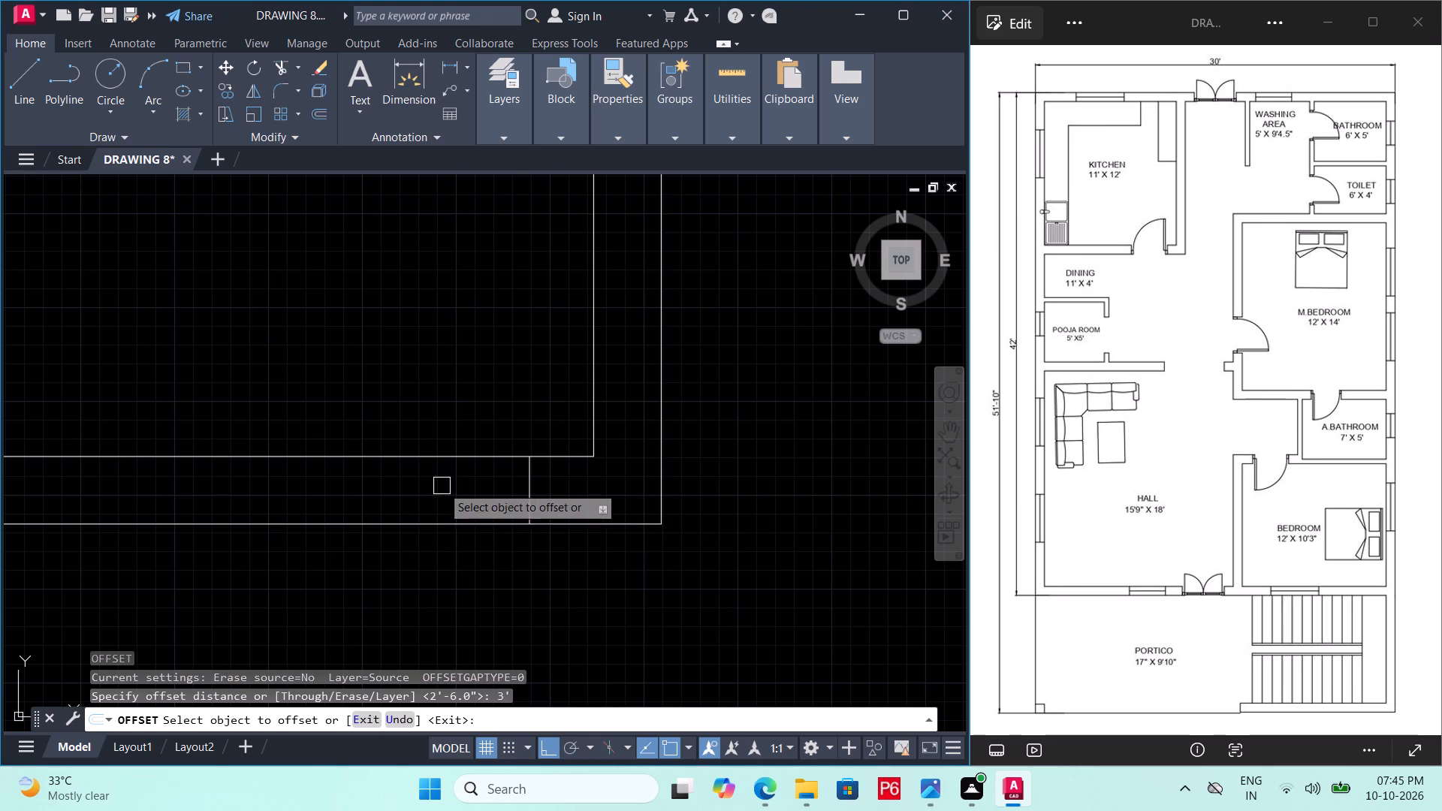
click(526, 480)
double_click(321, 487)
key(Escape)
Trim both kitchen bottom wall lines between the short lines to open the kitchen door, and save the drawing.
text(TR)
key(space)
key(space)
click(360, 411)
drag(370, 535, 371, 526)
scroll(385, 442, down, 2)
middle_click(385, 442)
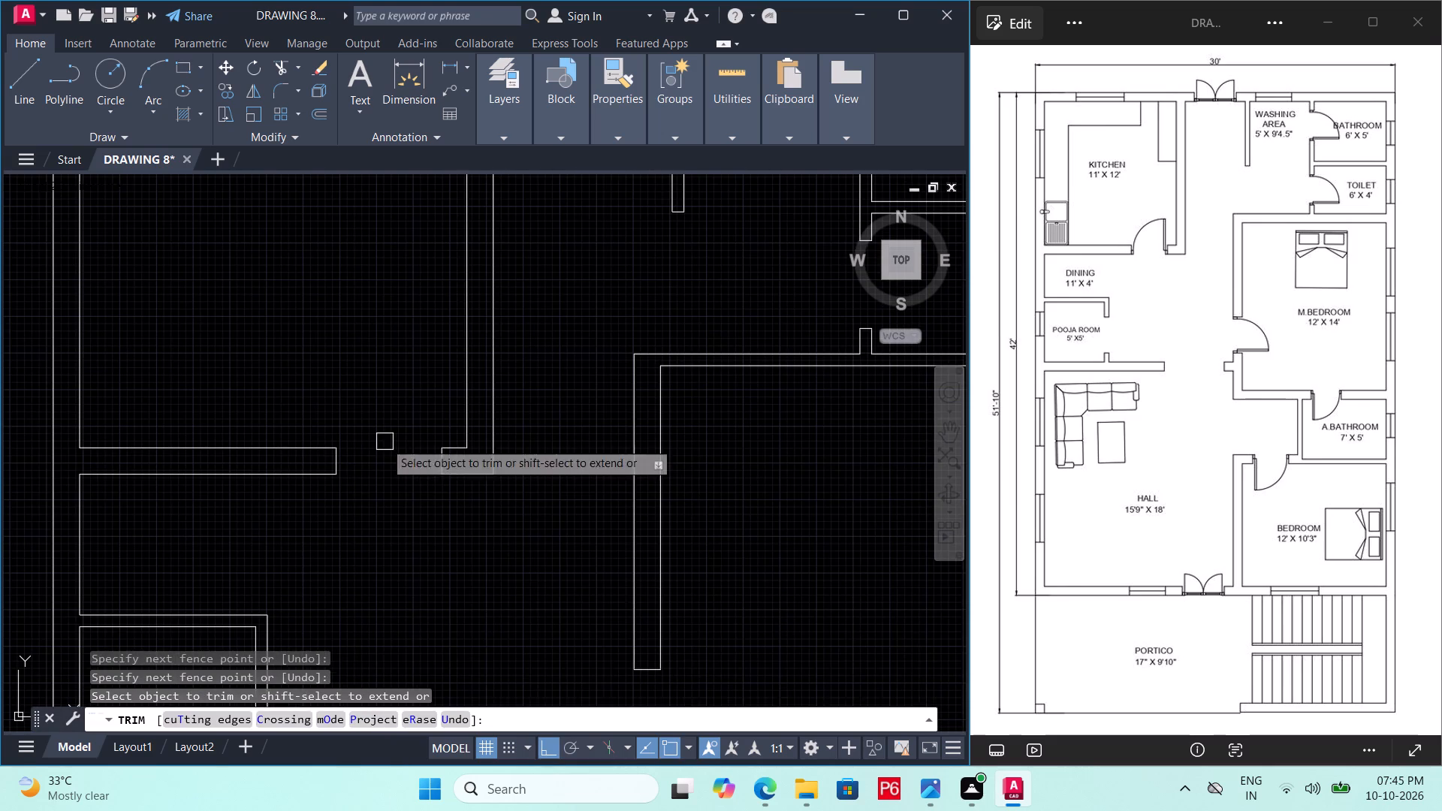
key(ctrl+s)
key(ctrl+s)
key(ctrl+s)
key(ctrl+s)
Draw a short horizontal line across the pooja room's right wall, a little below its upper-right corner.
middle_drag(385, 453, 438, 338)
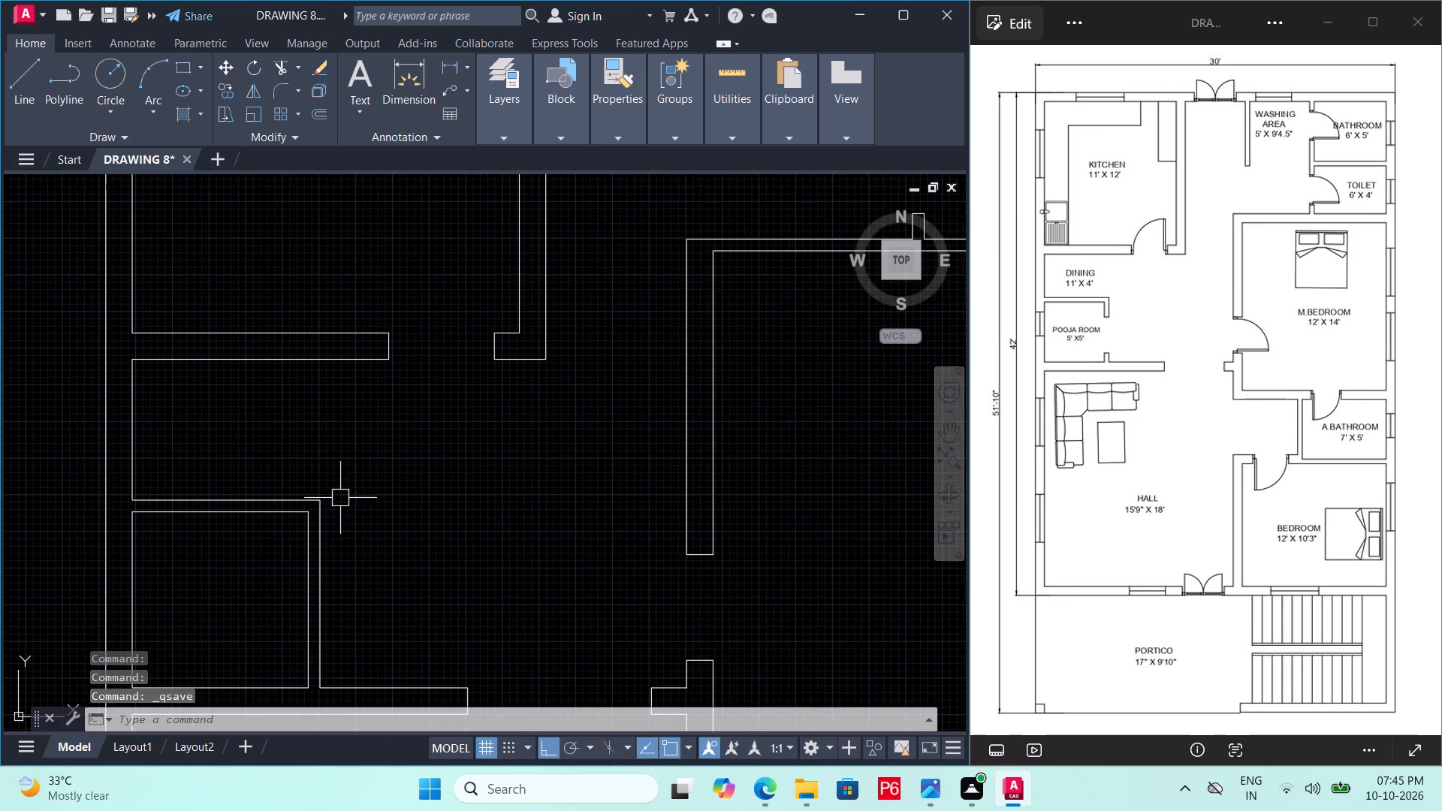
scroll(273, 554, up, 1)
middle_drag(283, 539, 353, 393)
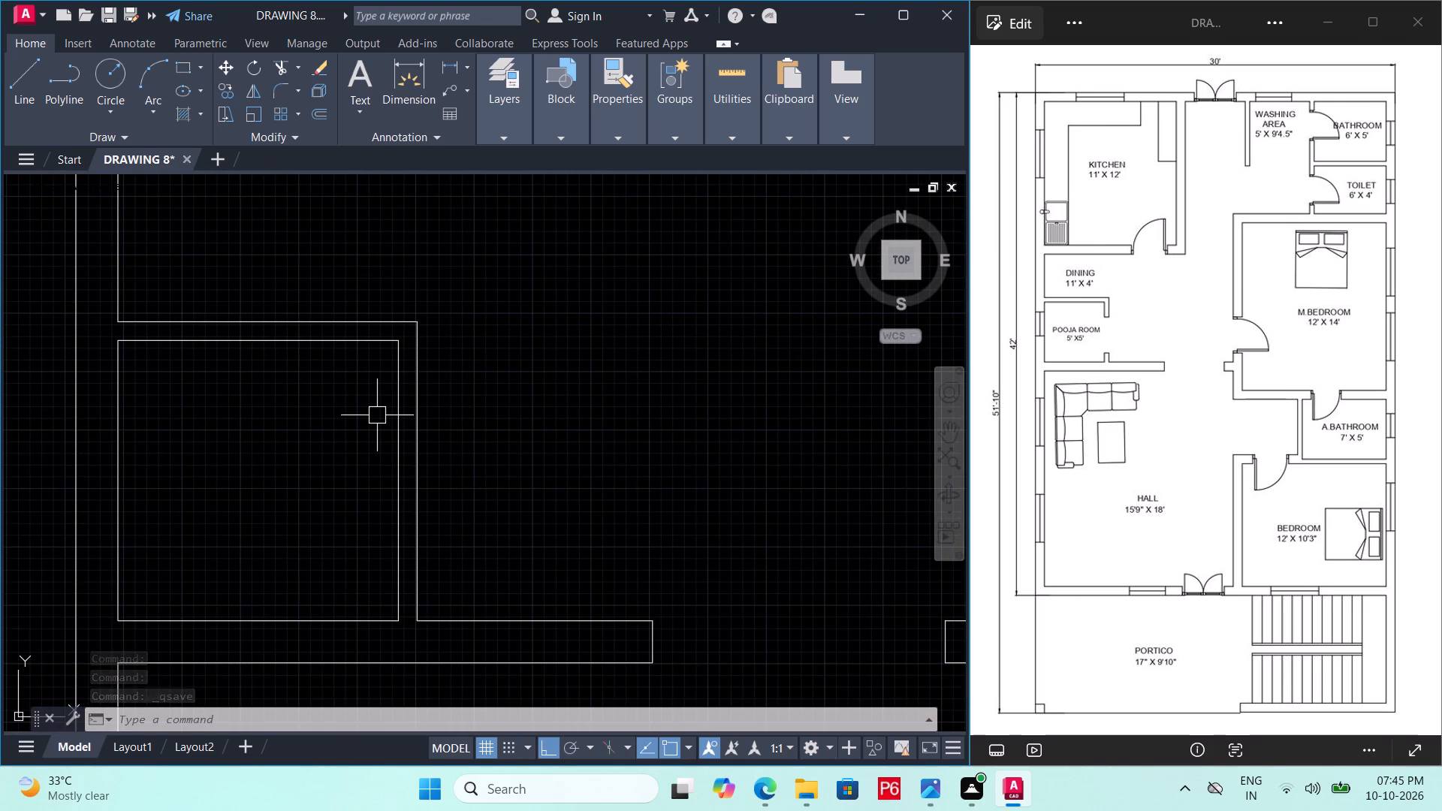
text(L)
key(space)
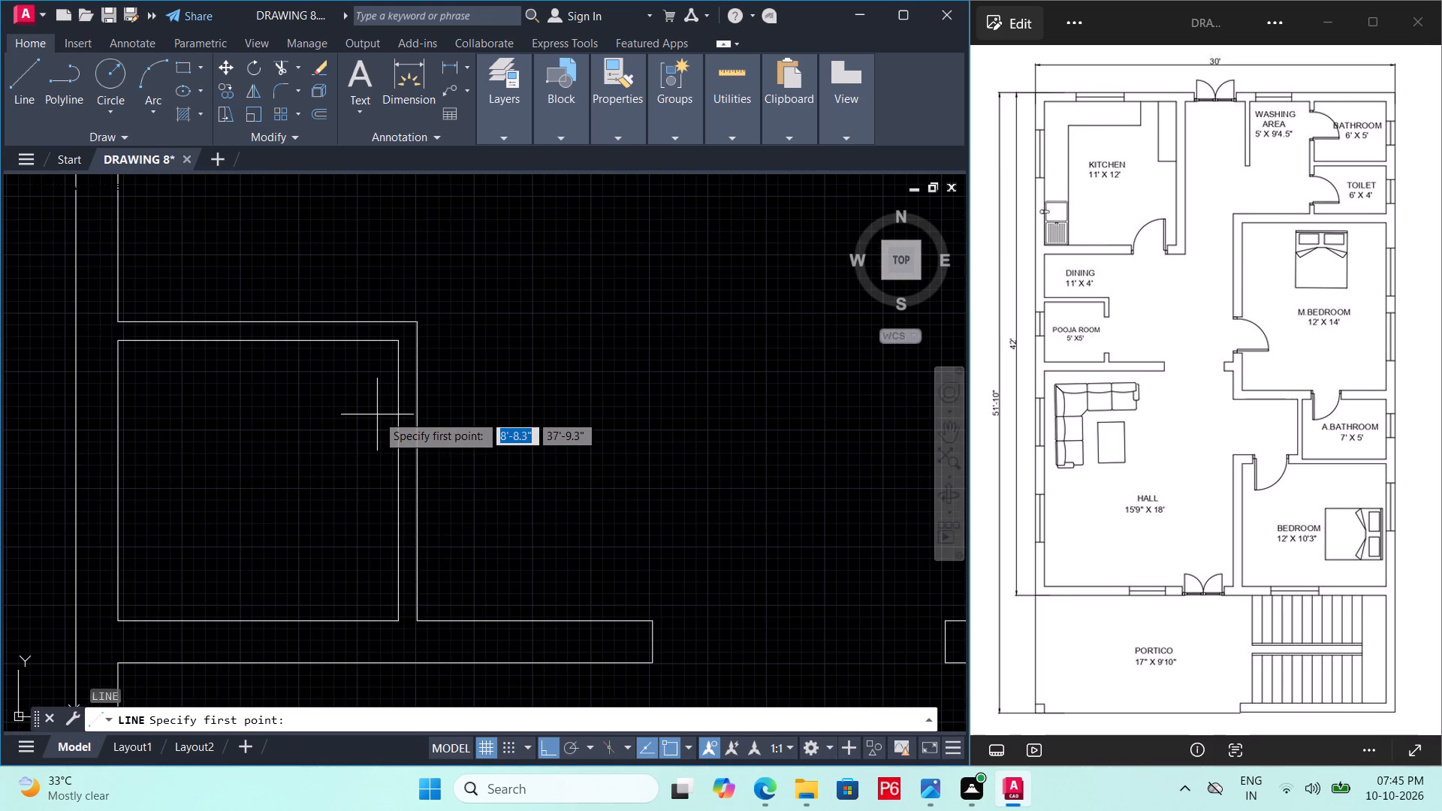
click(396, 412)
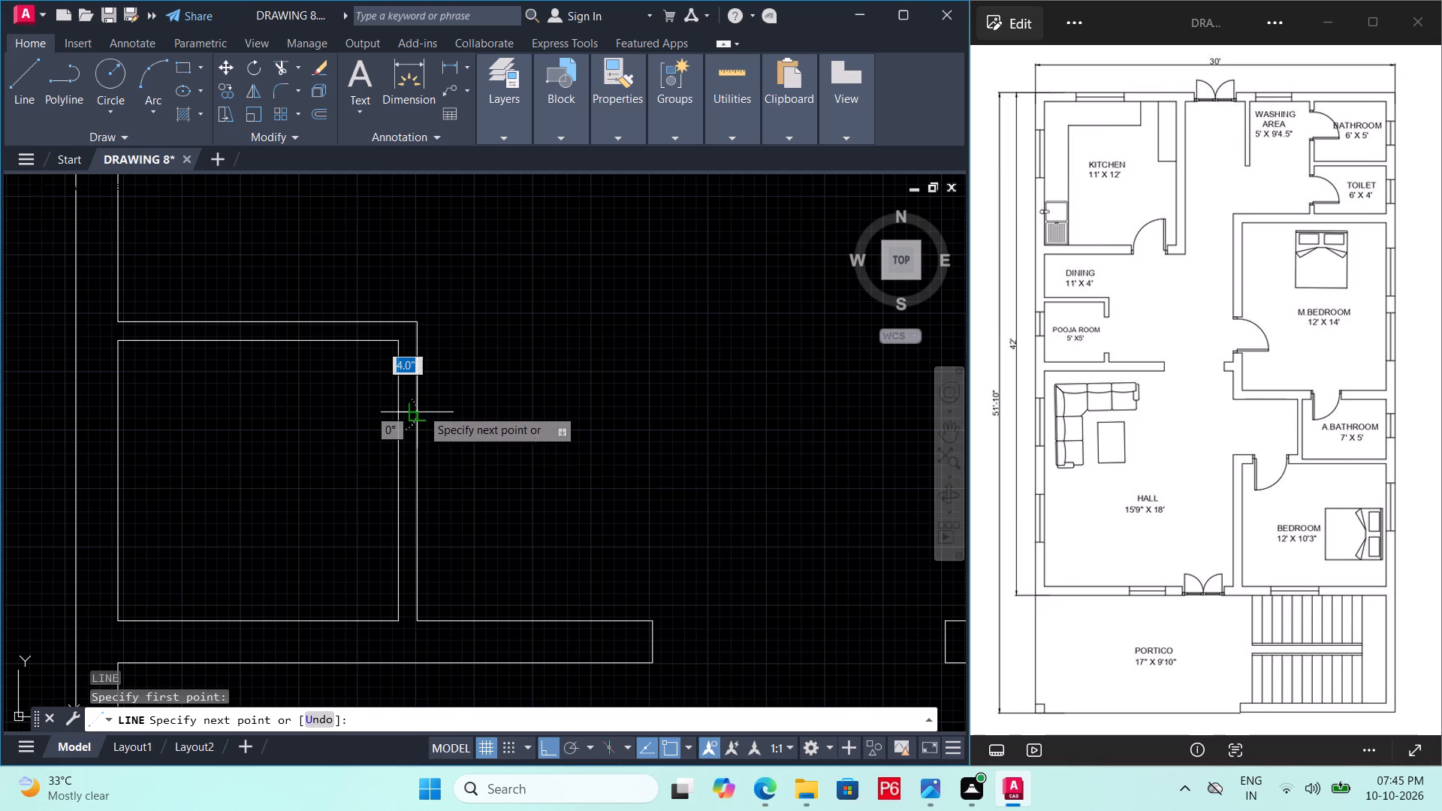
click(422, 408)
key(Escape)
Offset the short line across the pooja room's right wall 3' downward.
key(o)
key(Return)
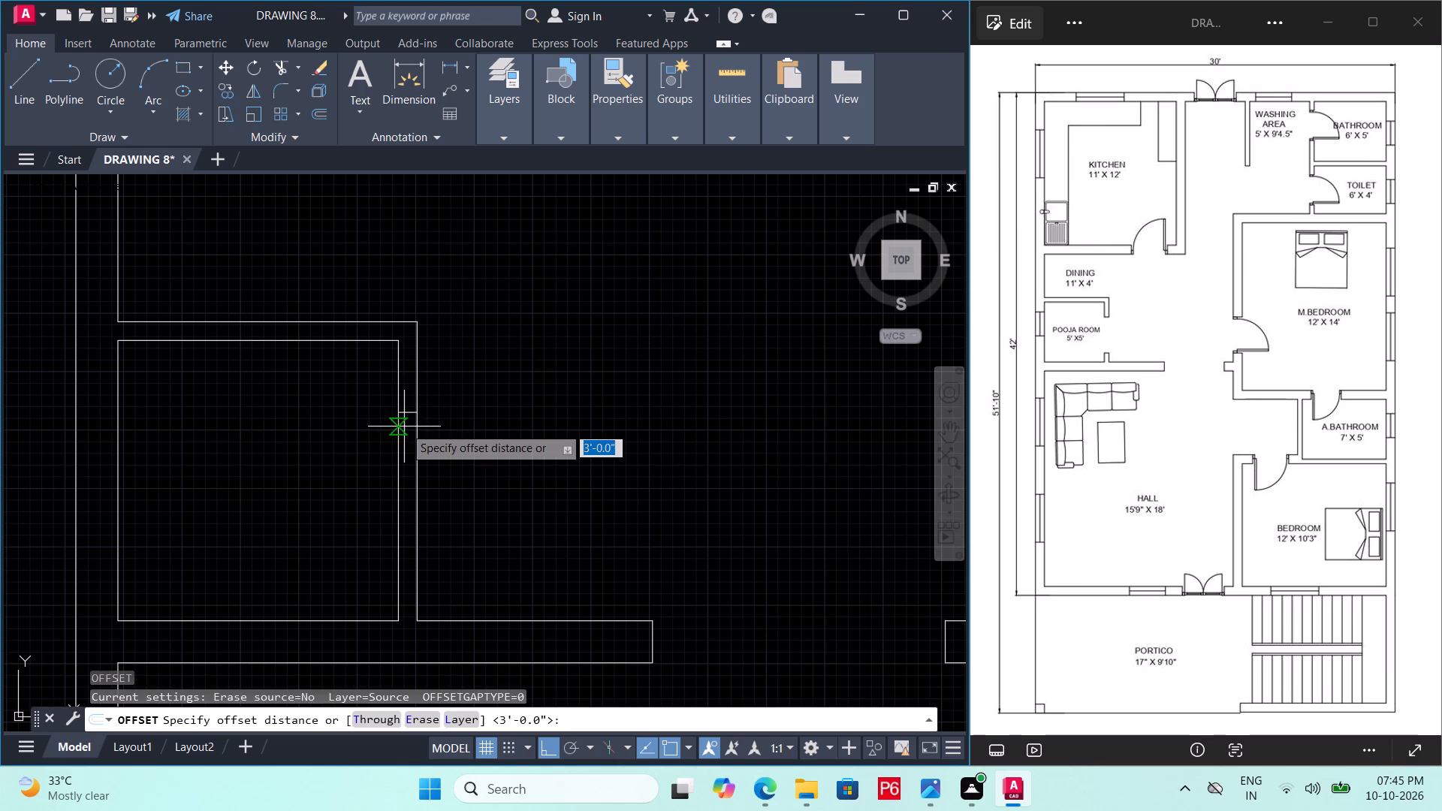
key(Escape)
click(403, 409)
key(o)
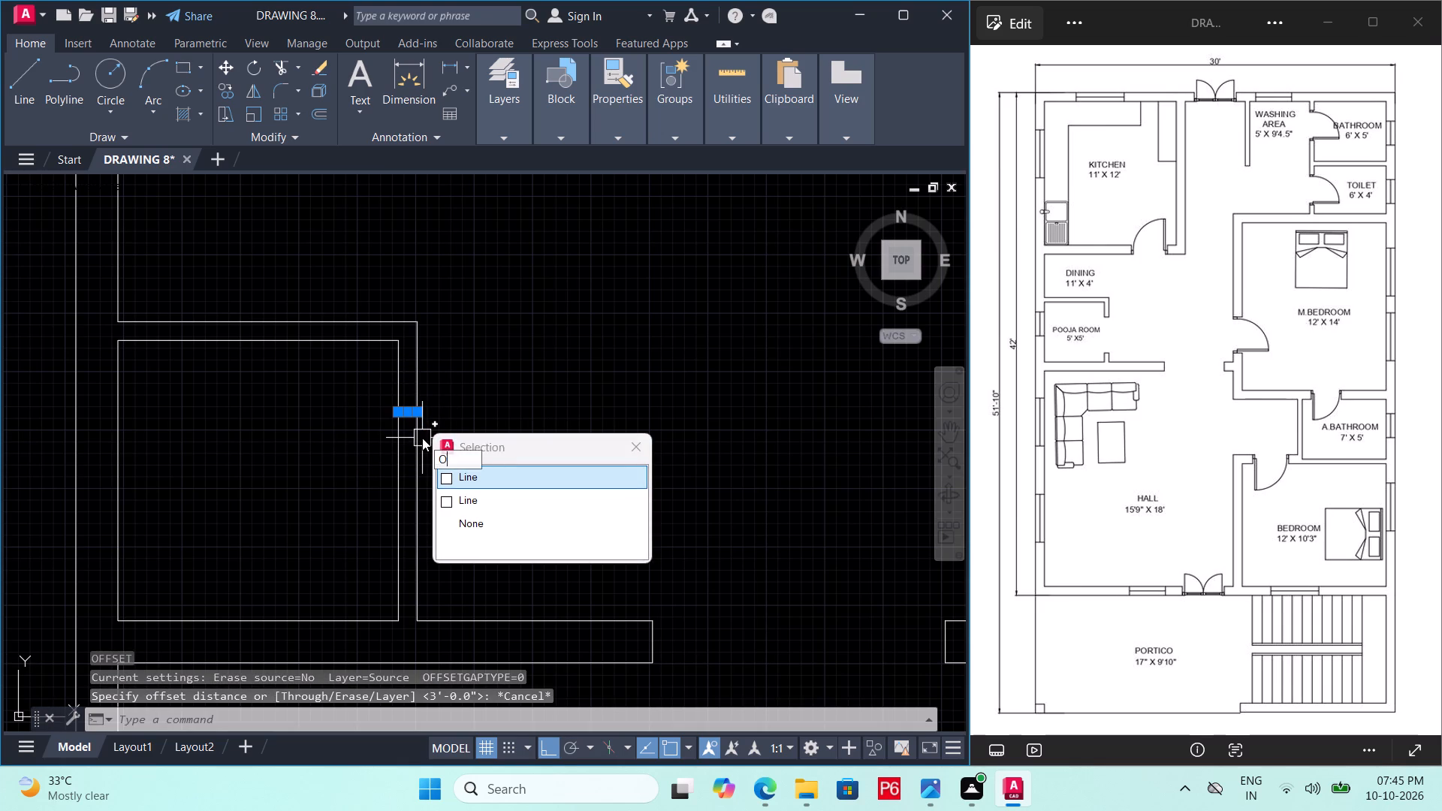
key(Return)
key(Return)
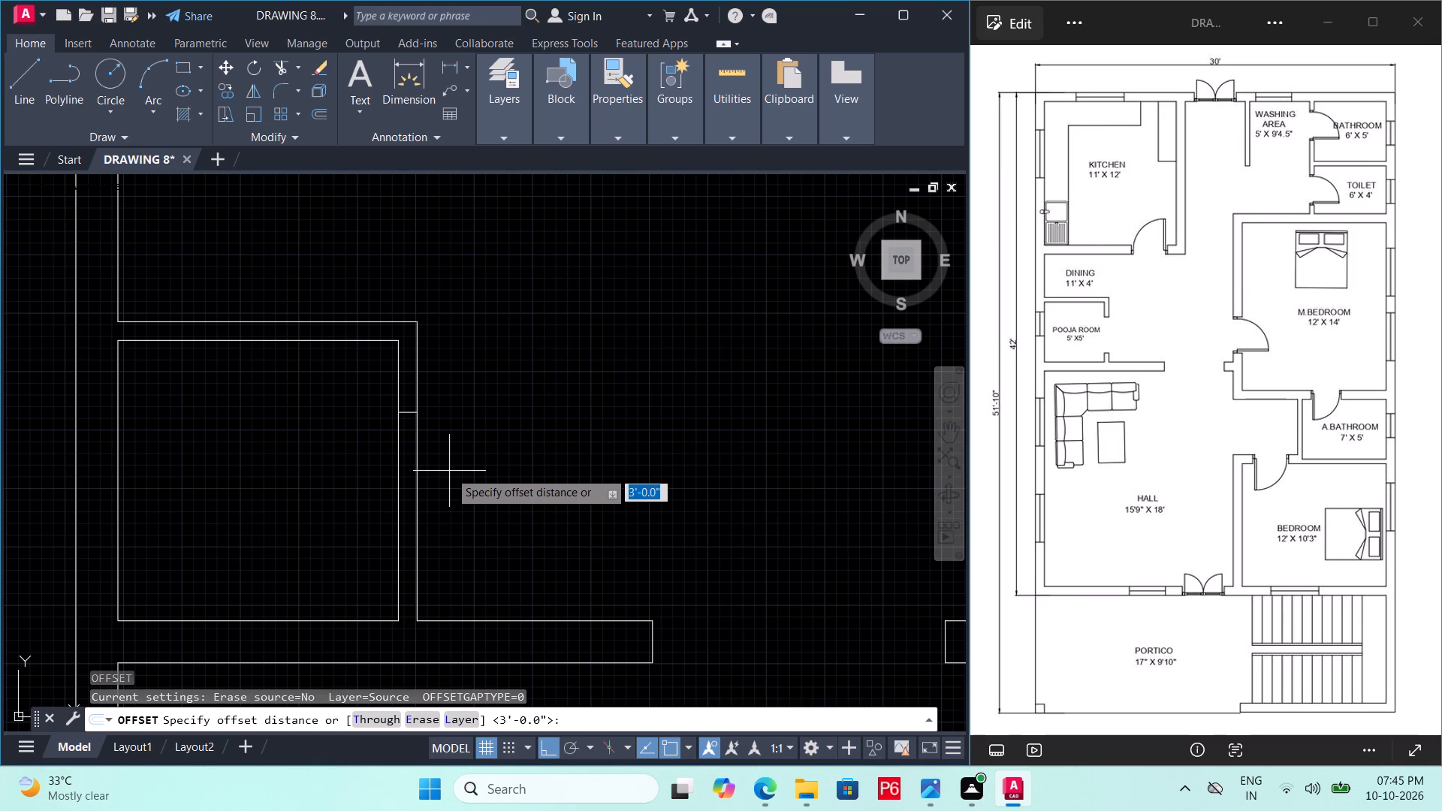
key(3)
key(apostrophe)
key(Return)
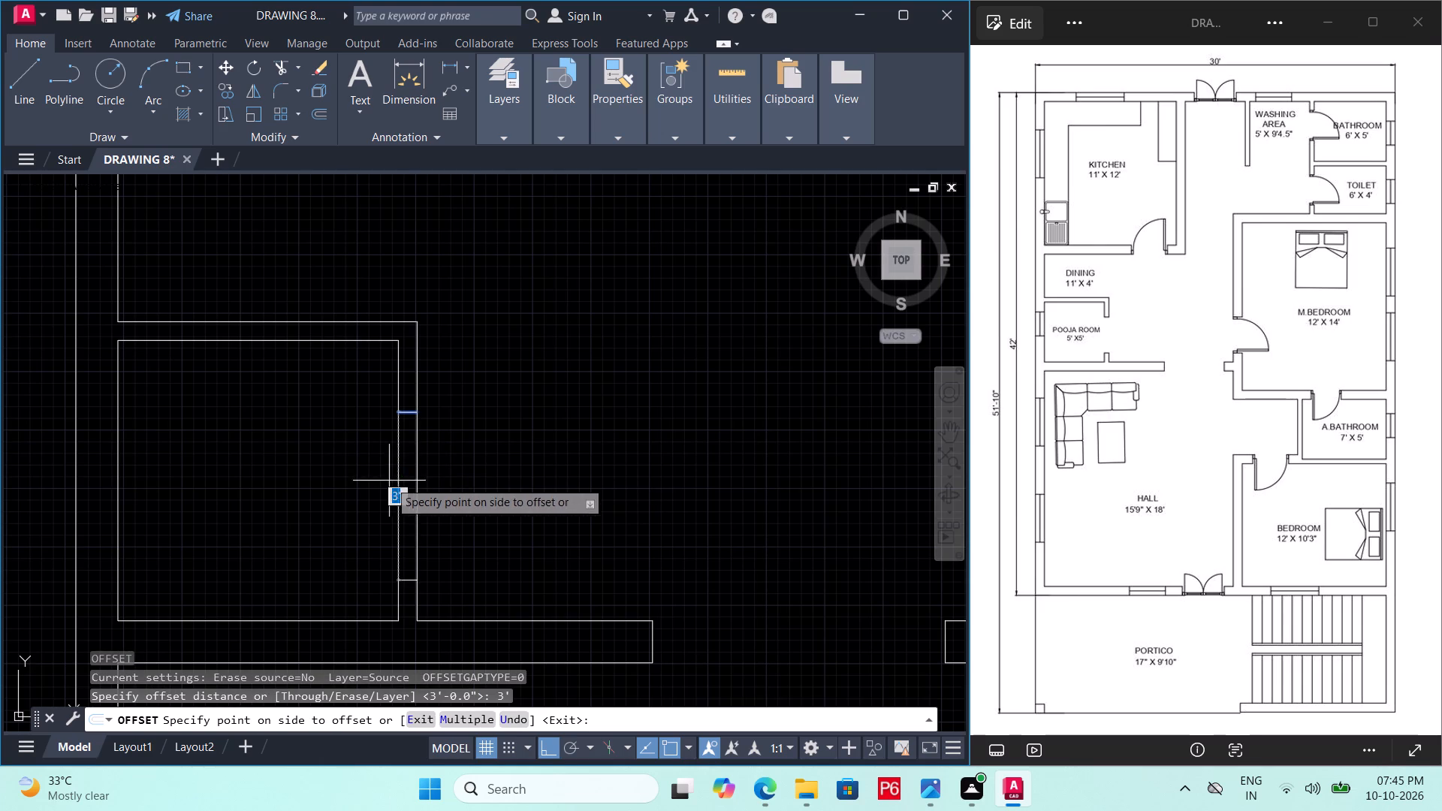
double_click(412, 488)
key(Escape)
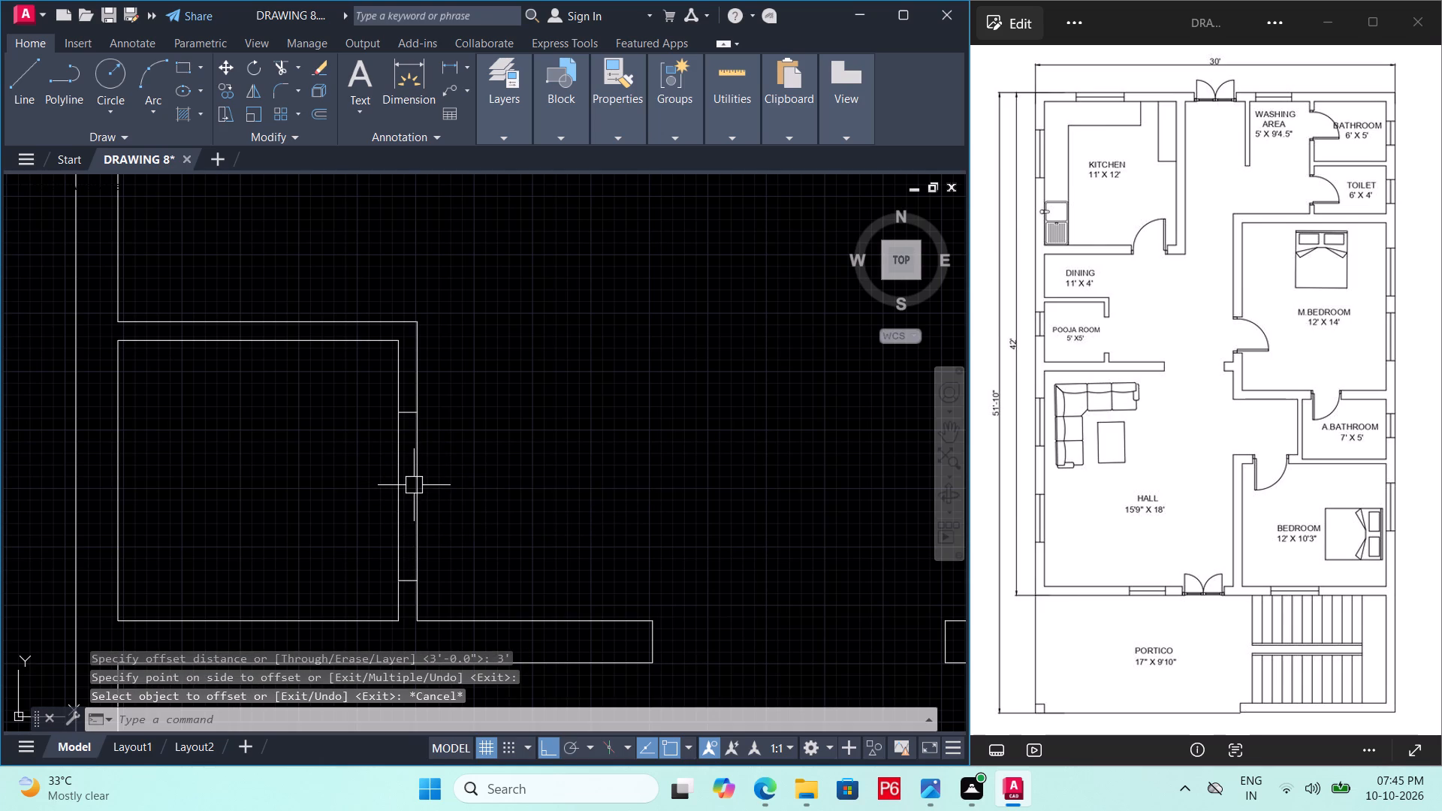
Trim both pooja room right wall lines between the short lines to form the opening, and save the drawing.
text(TR)
key(space)
key(space)
click(439, 476)
double_click(369, 487)
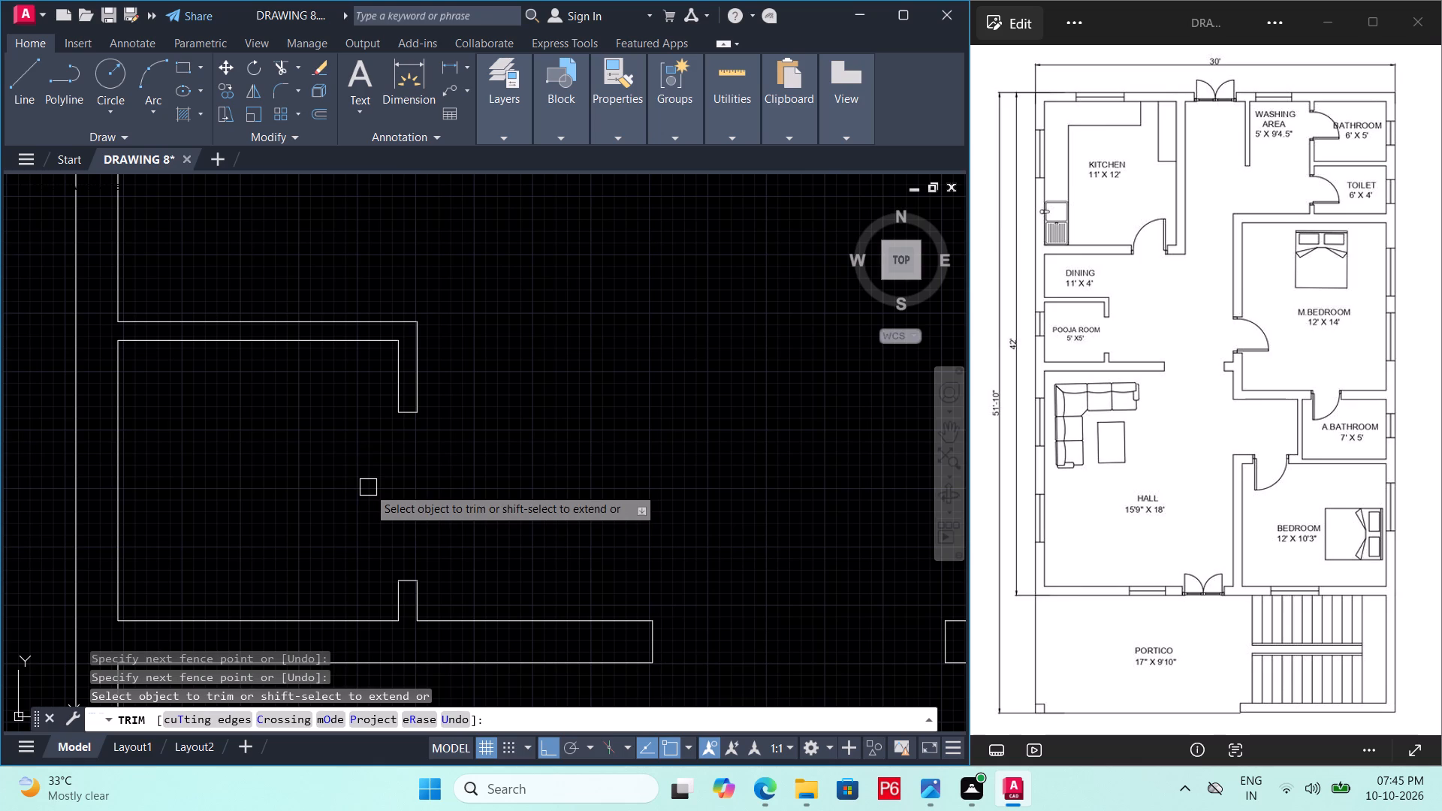
key(ctrl+s)
key(ctrl+s)
key(ctrl+s)
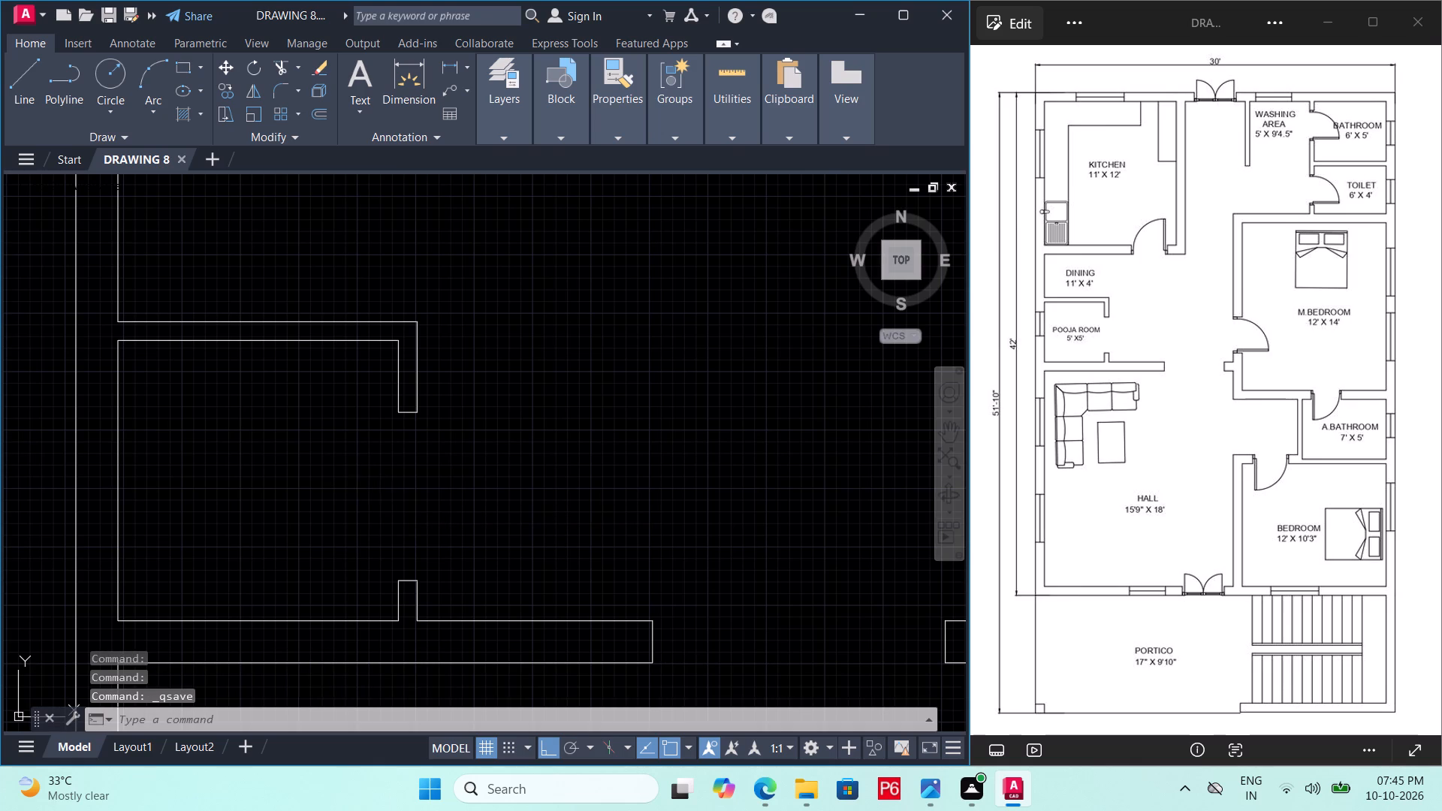
key(ctrl+s)
Review the wall openings throughout the floor plan, from the hall and portico up to the kitchen and washing area, and save the drawing.
scroll(430, 490, down, 1)
middle_drag(429, 487, 418, 435)
middle_drag(514, 545, 527, 369)
scroll(545, 460, down, 1)
middle_drag(545, 460, 544, 445)
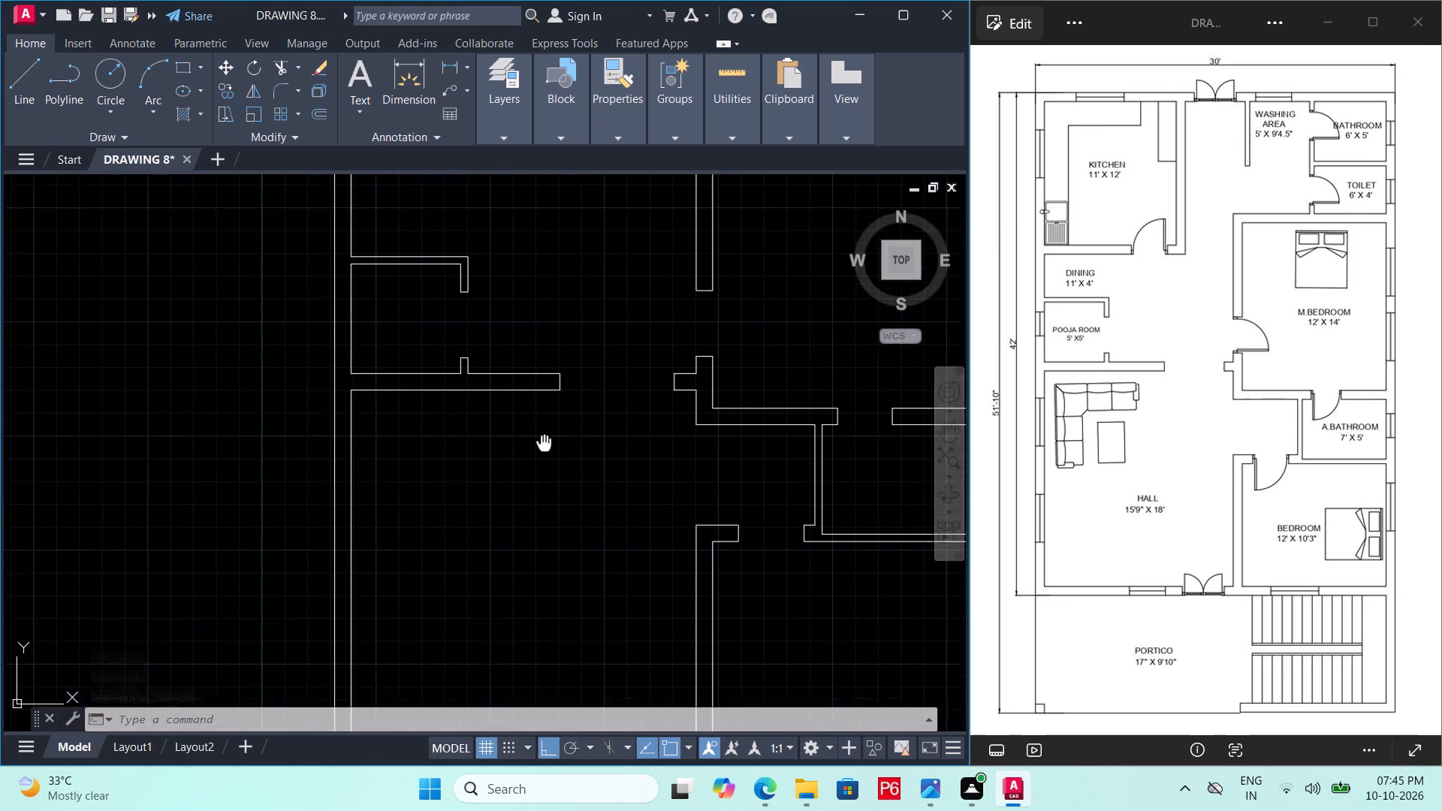
middle_drag(544, 445, 539, 366)
scroll(535, 378, down, 1)
middle_drag(568, 460, 517, 394)
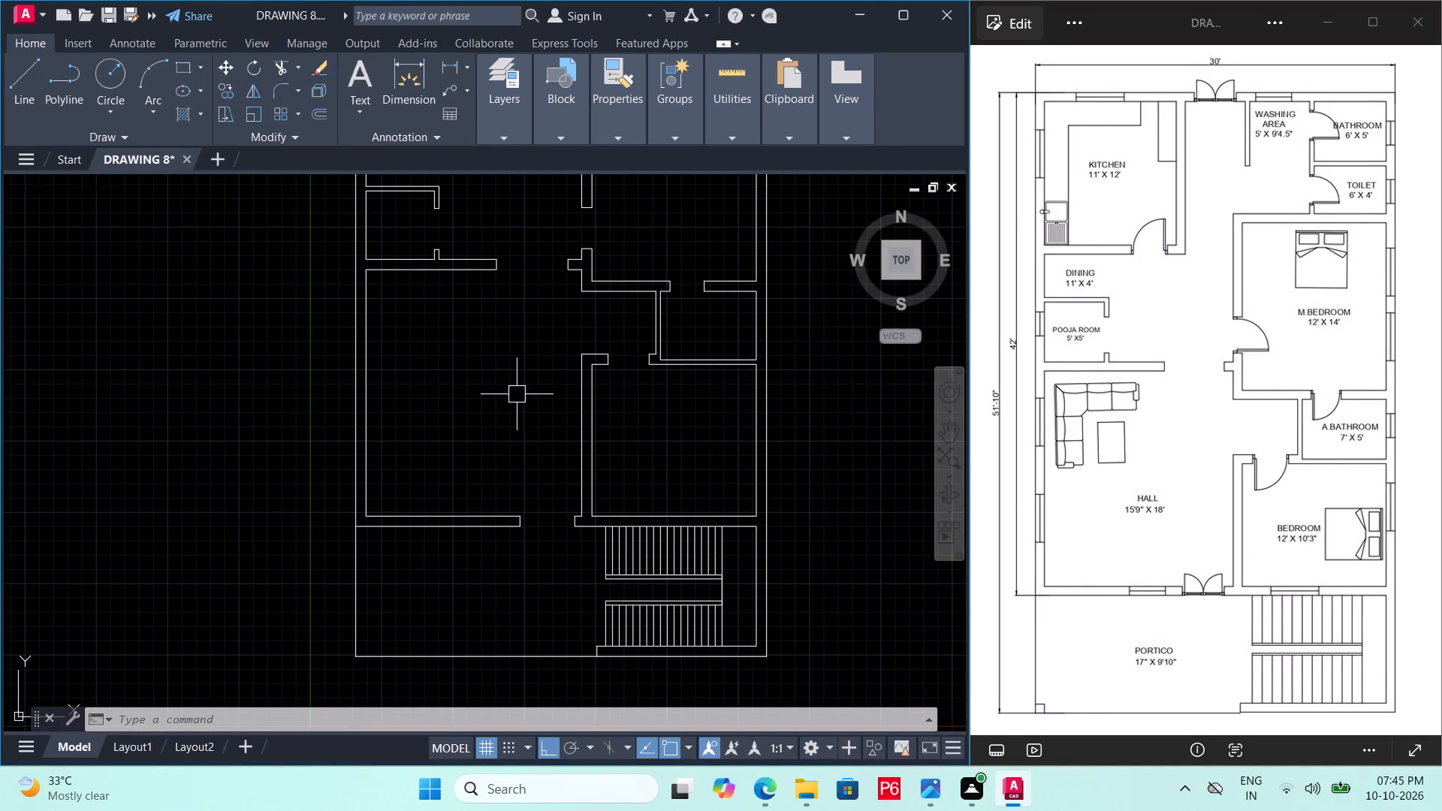
middle_drag(596, 424, 534, 492)
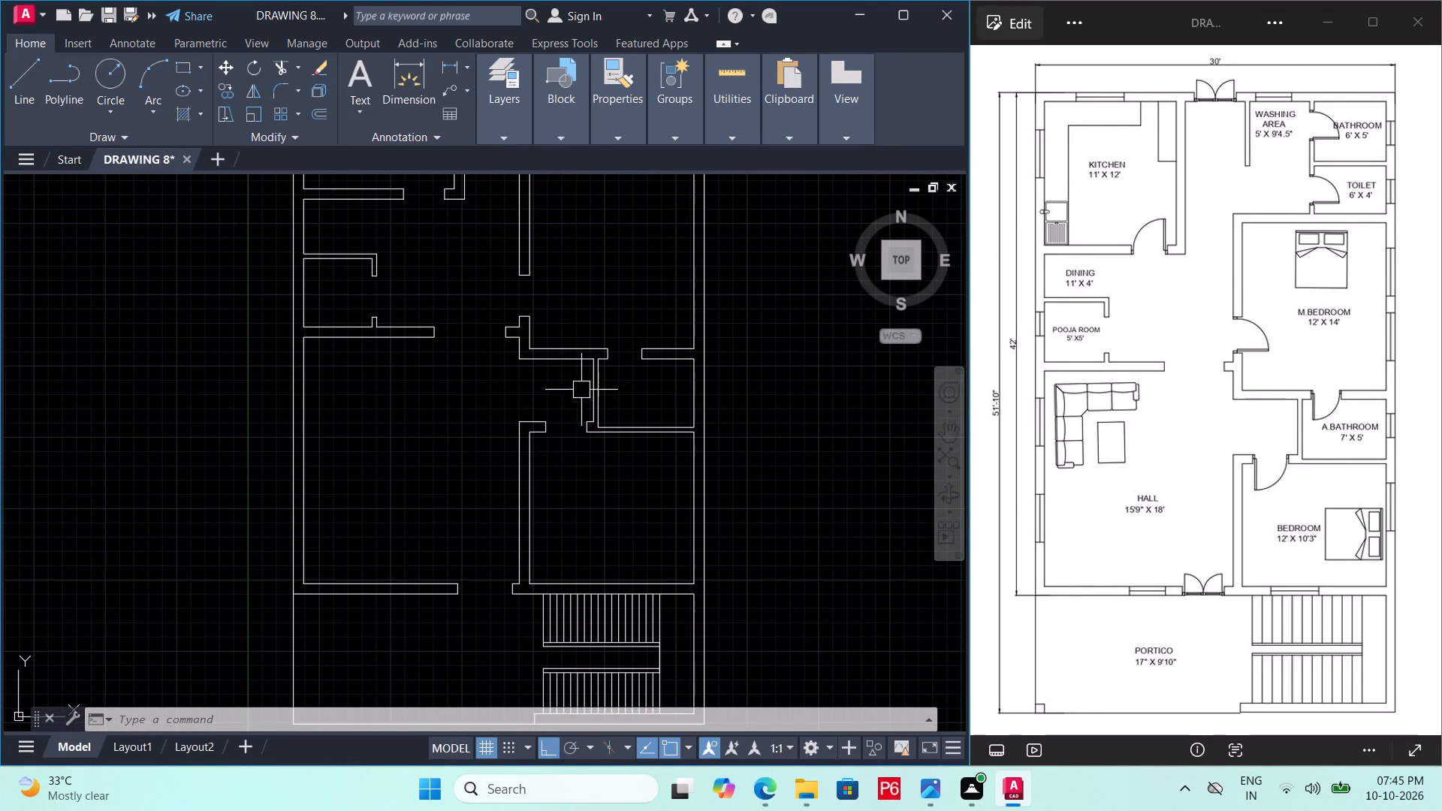
middle_drag(589, 377, 580, 435)
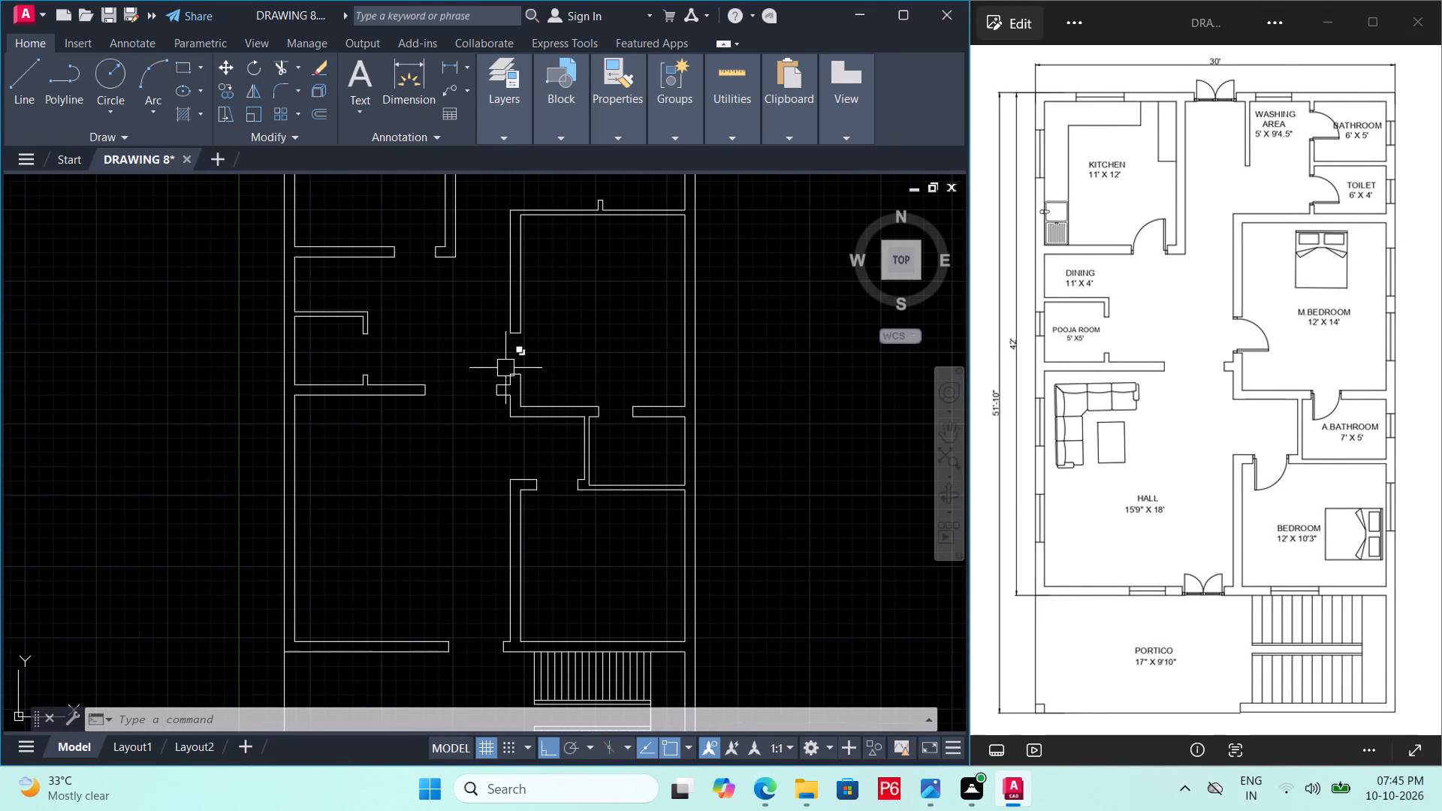
middle_drag(505, 368, 587, 502)
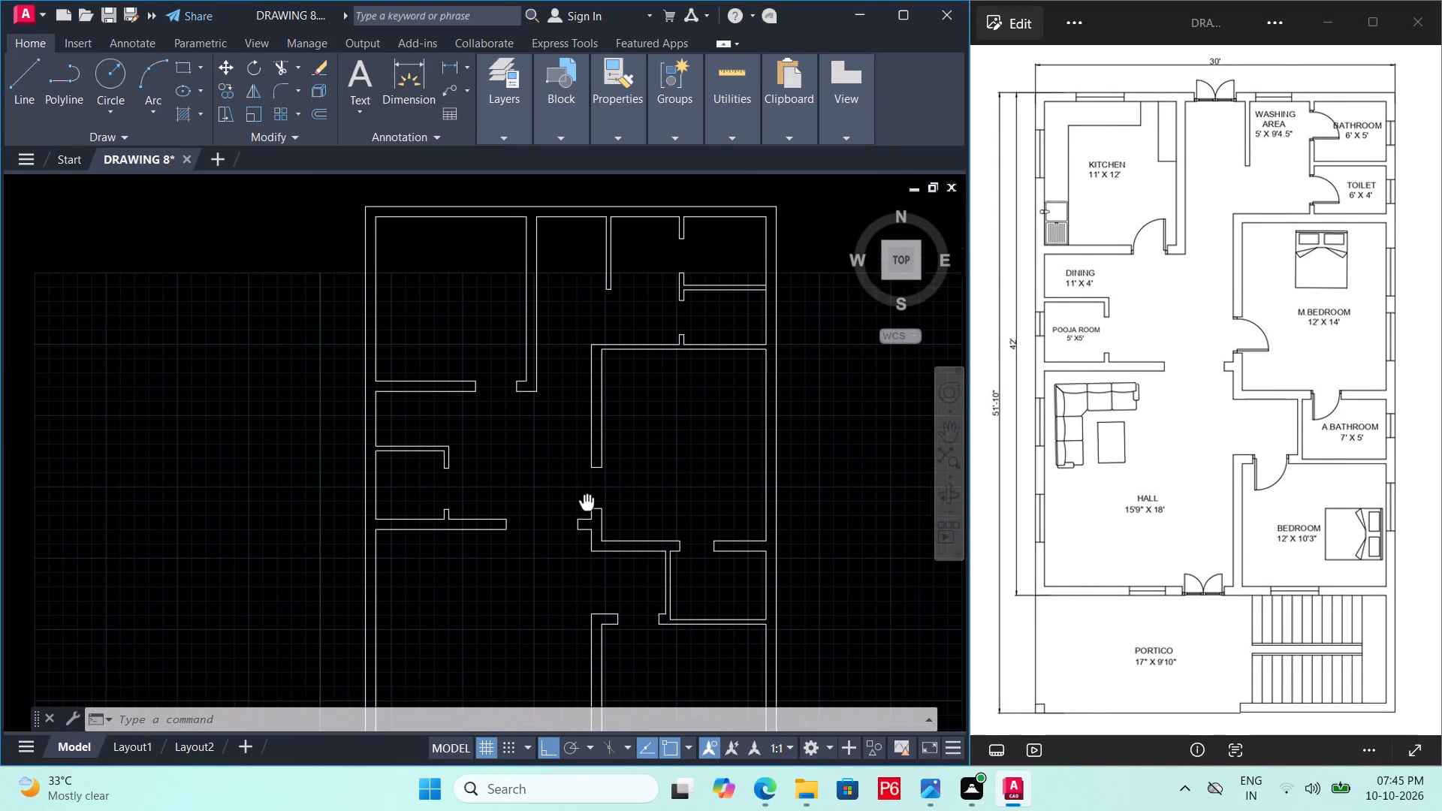
middle_drag(587, 502, 587, 614)
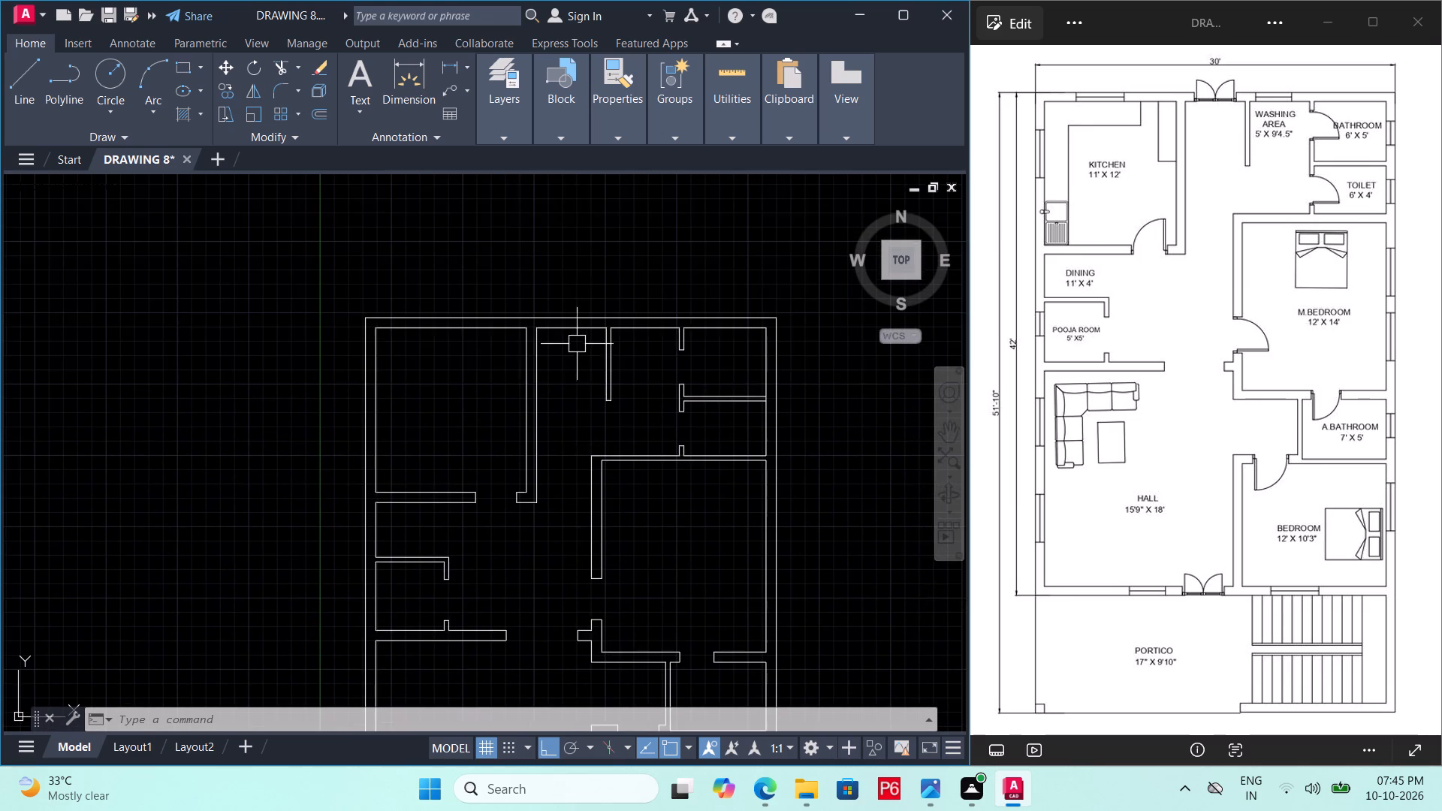
scroll(576, 342, up, 1)
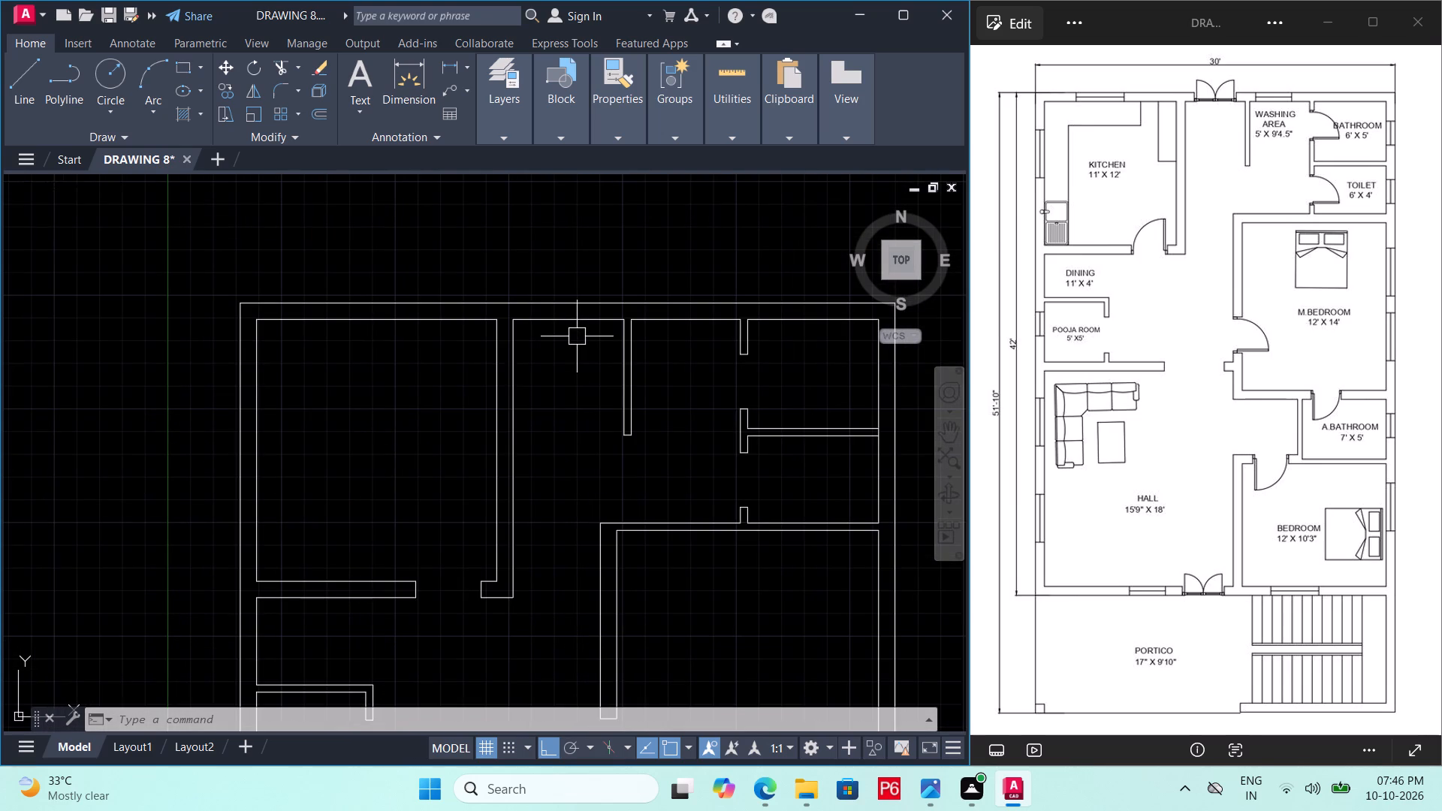
scroll(500, 366, down, 2)
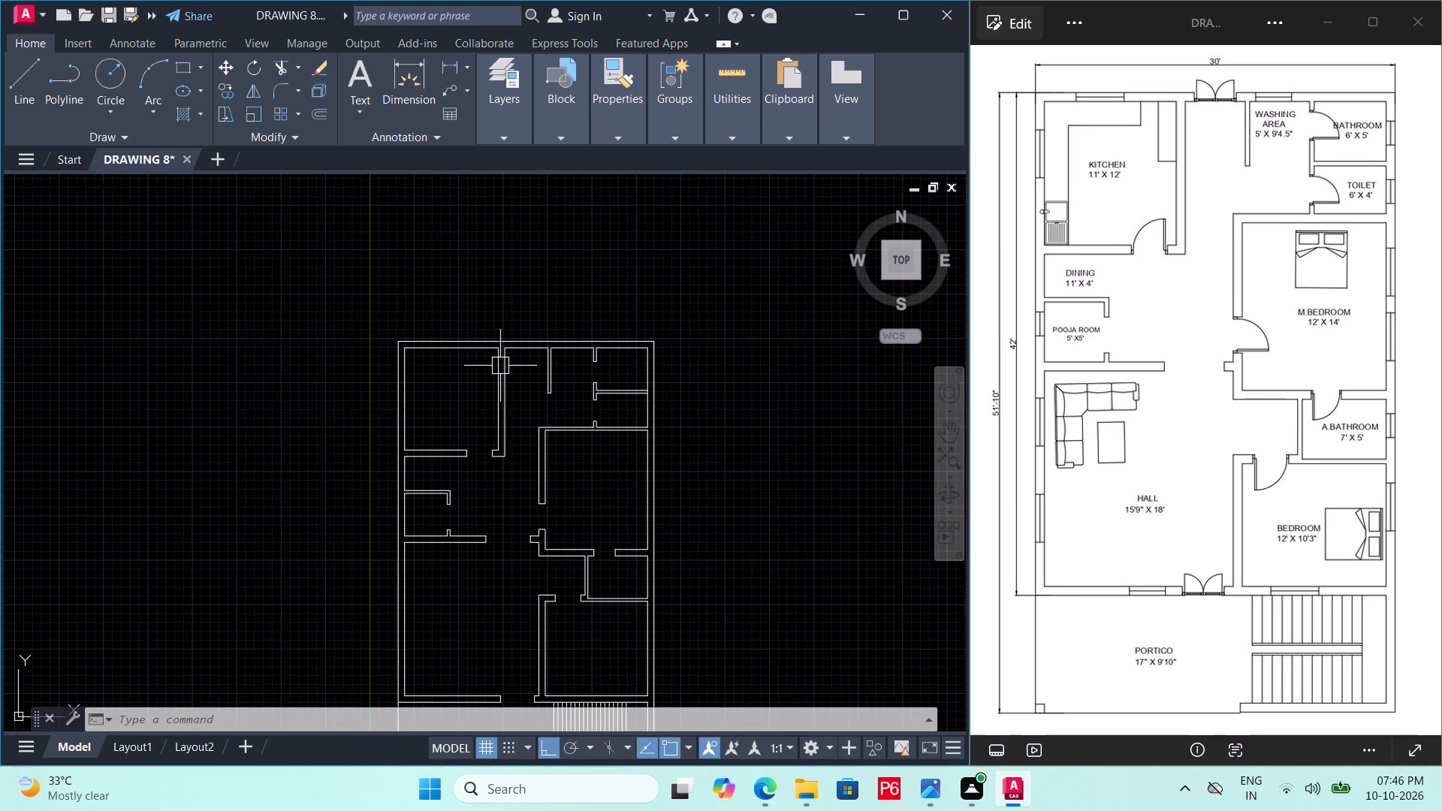
key(ctrl+s)
key(ctrl+s)
middle_drag(520, 452, 521, 396)
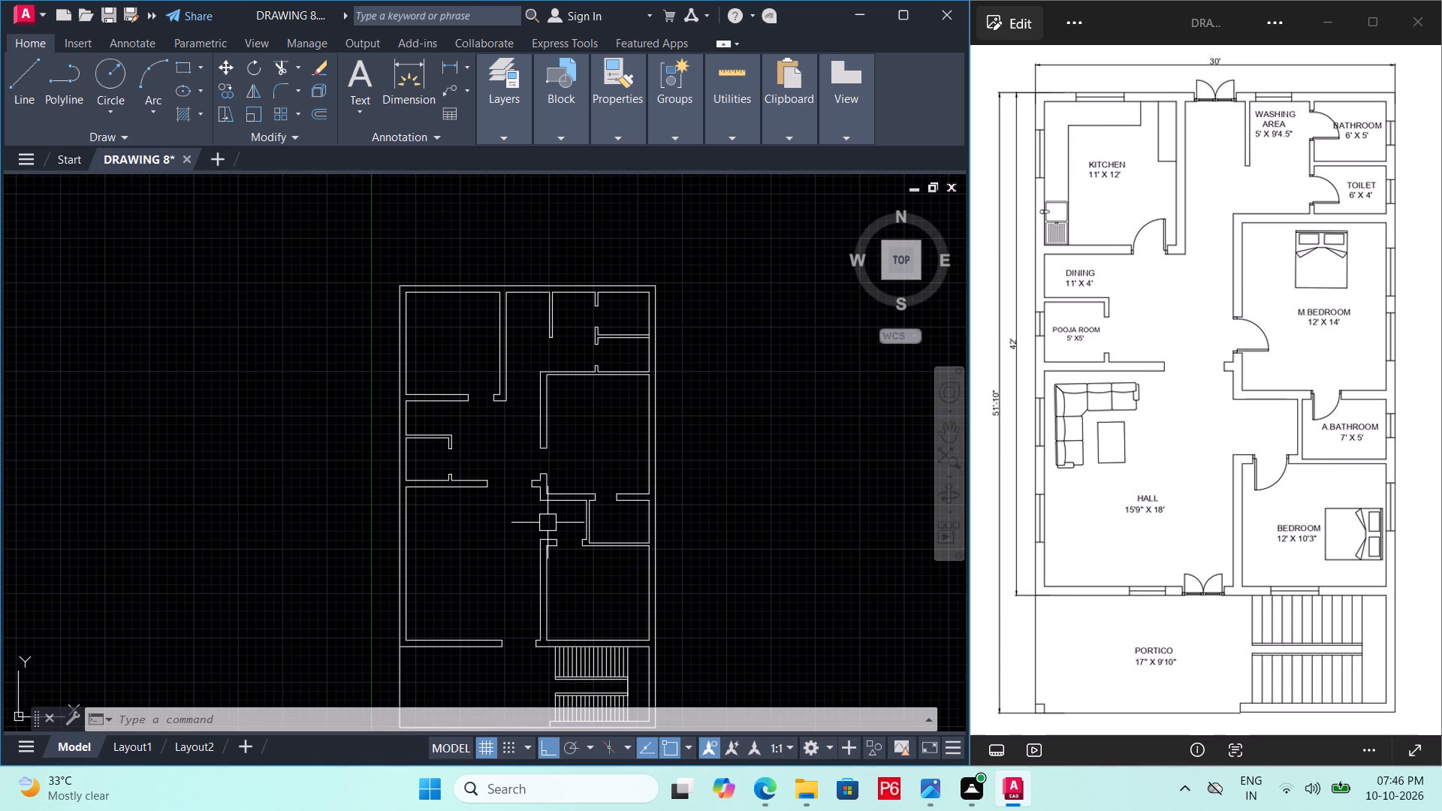
key(ctrl+s)
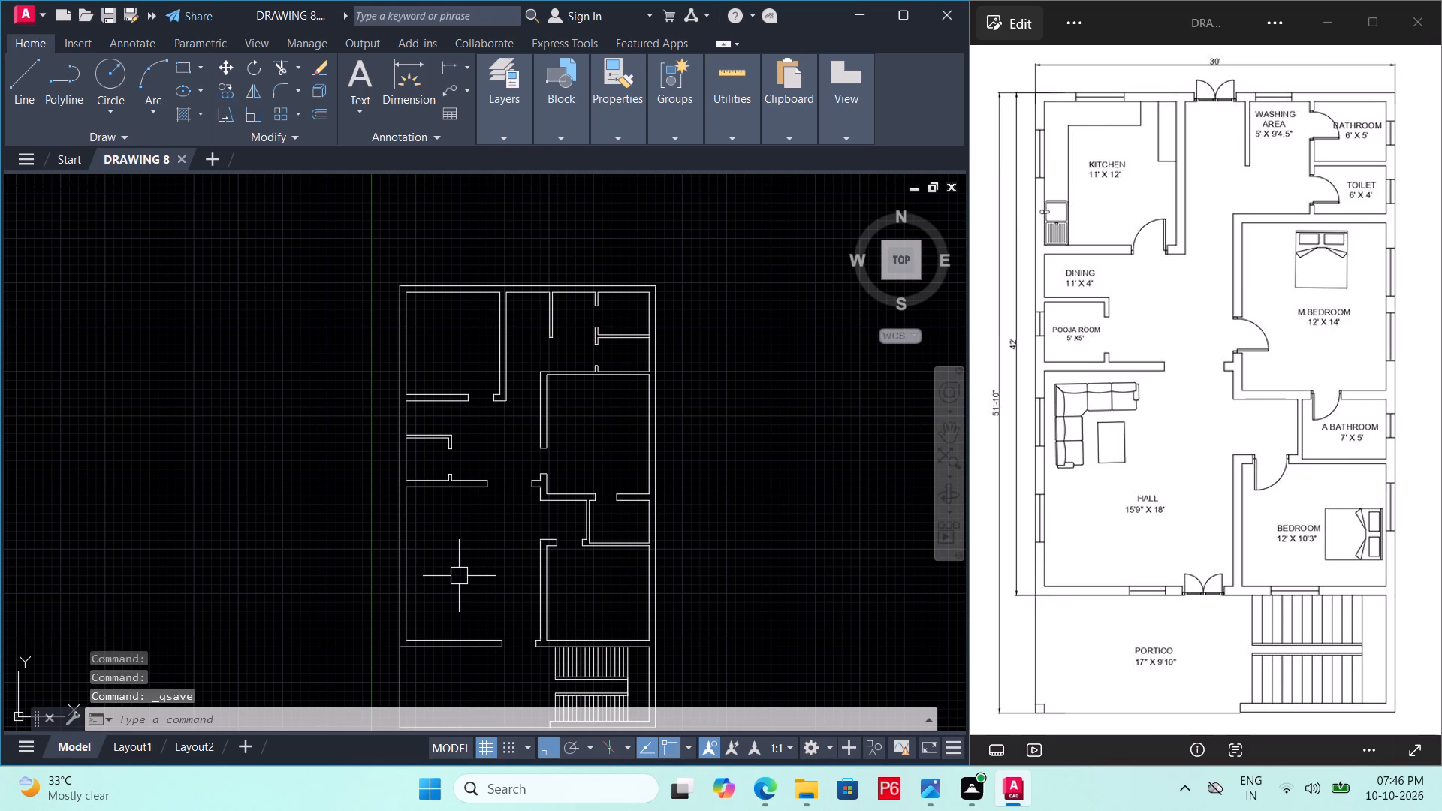
key(ctrl+s)
key(ctrl+s)
Examine the hall's entrance opening, the bedroom's bottom wall and the staircase, and save the drawing.
middle_drag(566, 550, 575, 448)
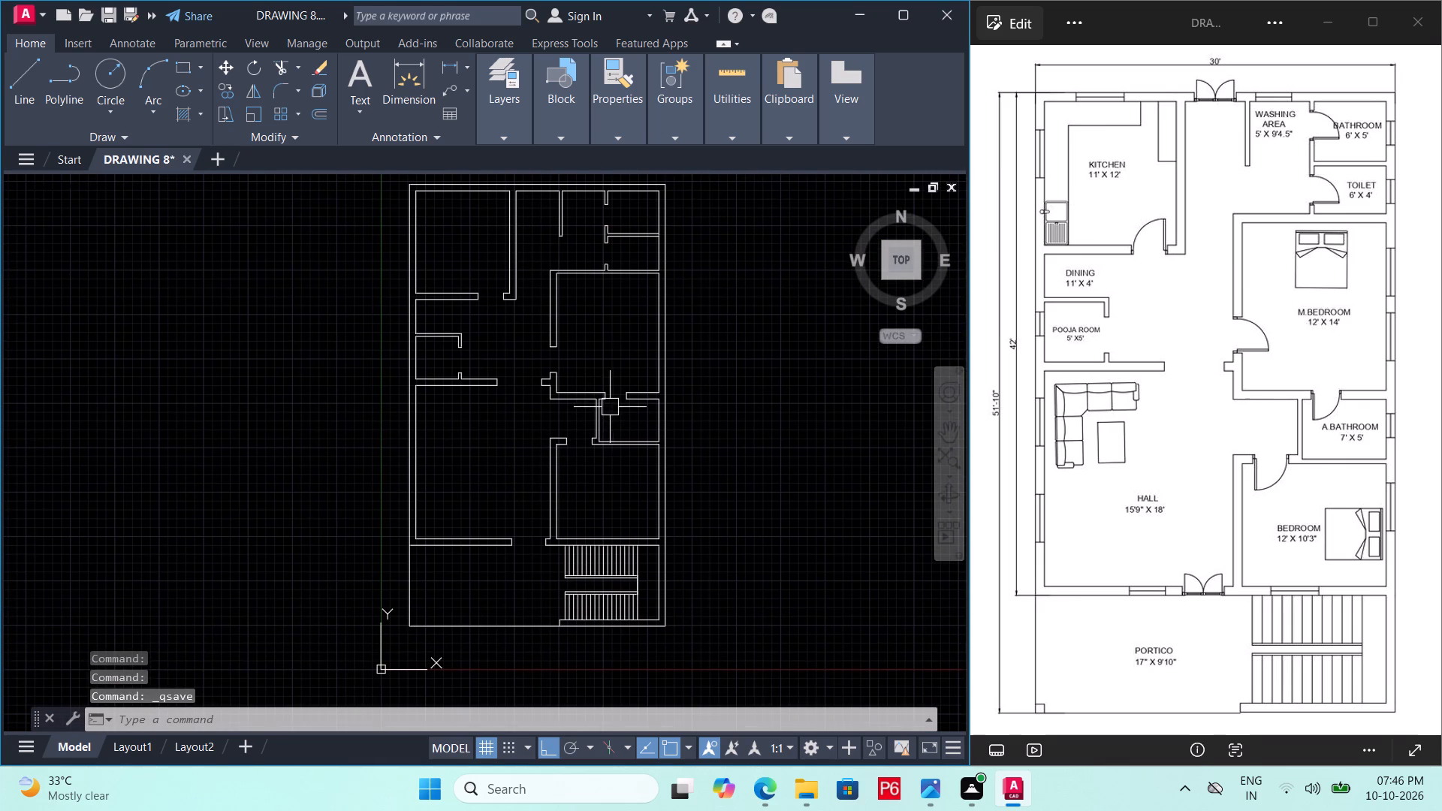
scroll(557, 449, up, 1)
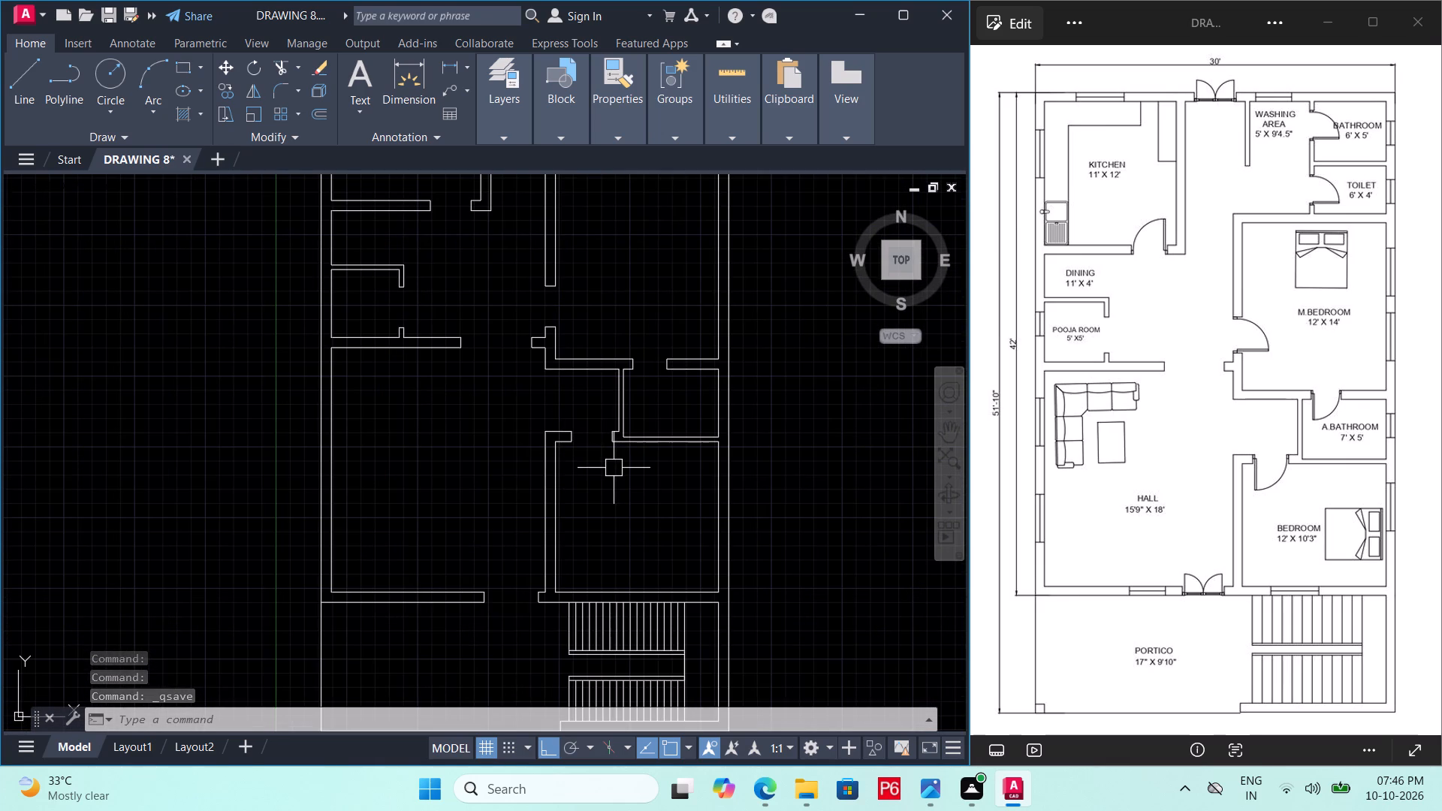
middle_drag(614, 468, 617, 442)
scroll(612, 427, up, 1)
middle_drag(616, 546, 623, 529)
middle_drag(535, 628, 552, 526)
scroll(629, 555, up, 1)
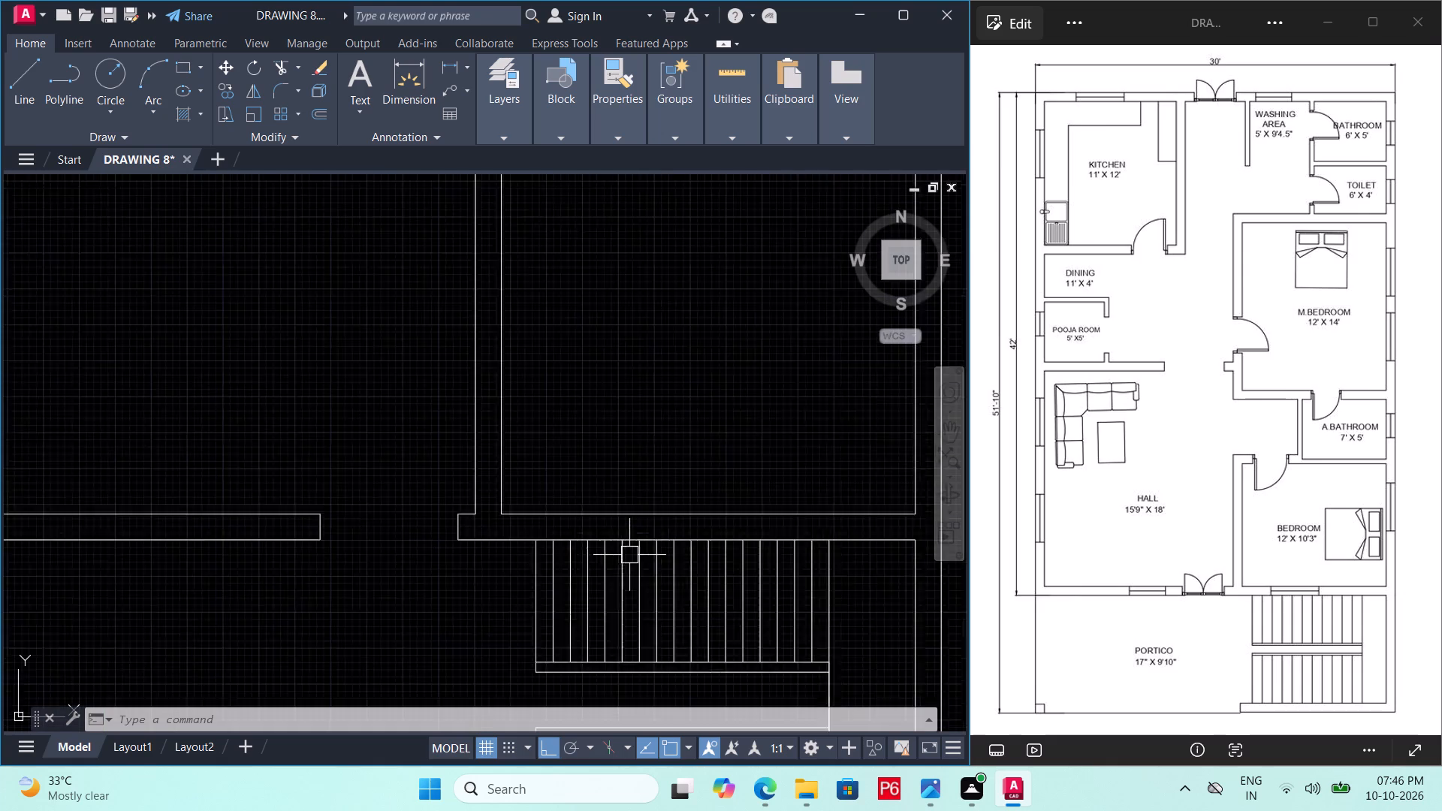
scroll(629, 555, up, 1)
middle_drag(645, 528, 600, 454)
scroll(617, 482, down, 1)
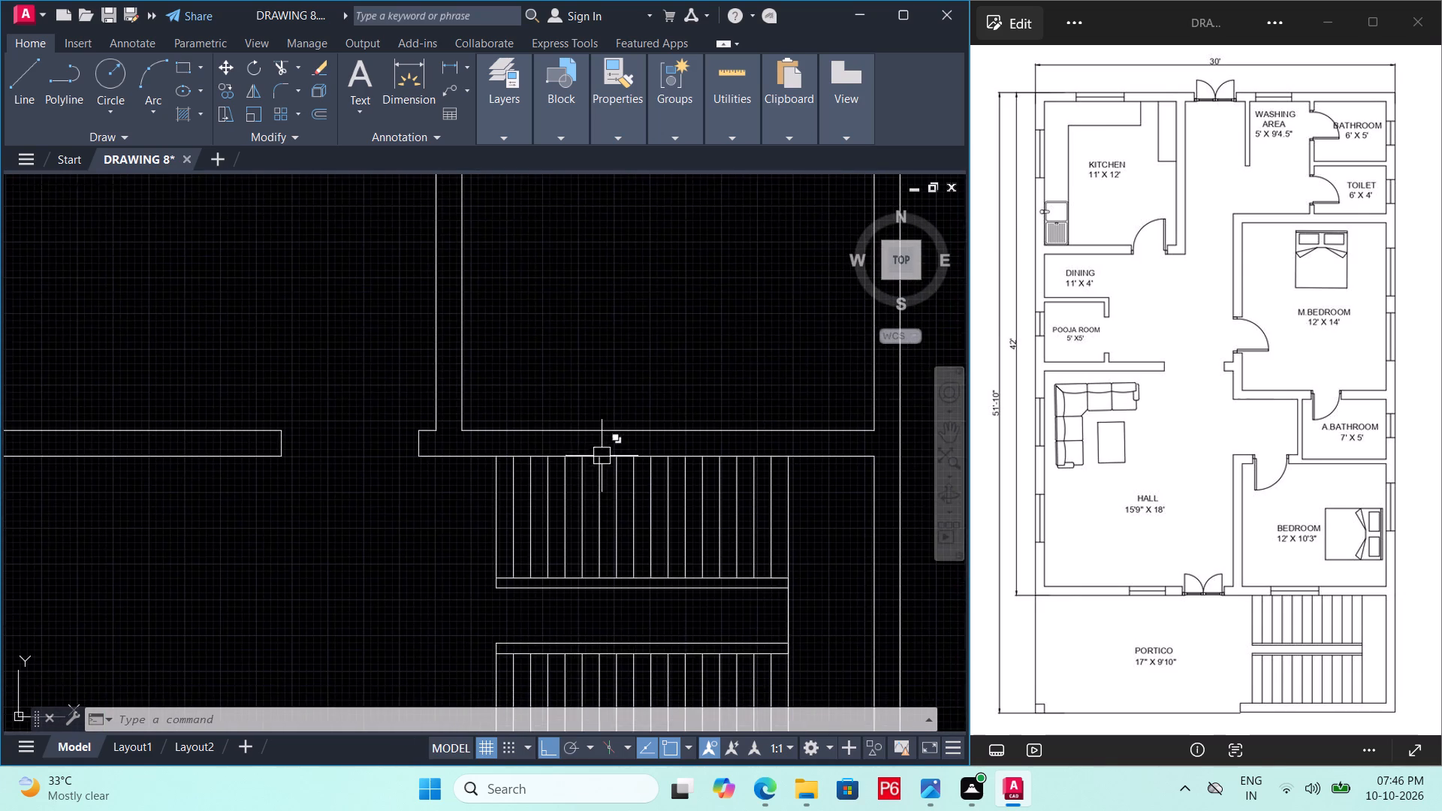
scroll(608, 485, down, 2)
key(ctrl+s)
key(ctrl+s)
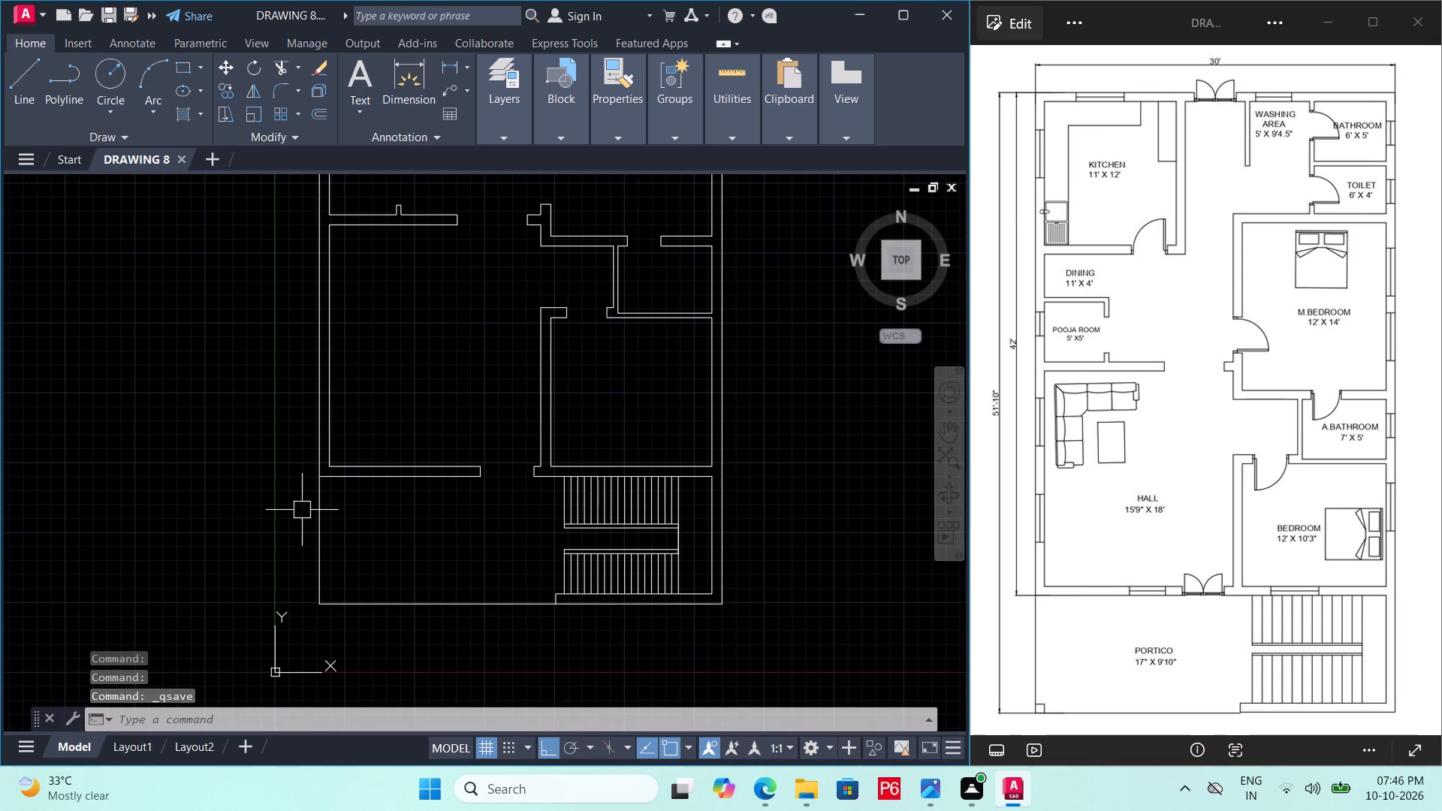
Draw a closed upright rectangle 9" wide and 4' high with the Line tool outside the plan, left of the hall, and save the drawing.
scroll(320, 506, up, 1)
middle_drag(535, 430, 545, 526)
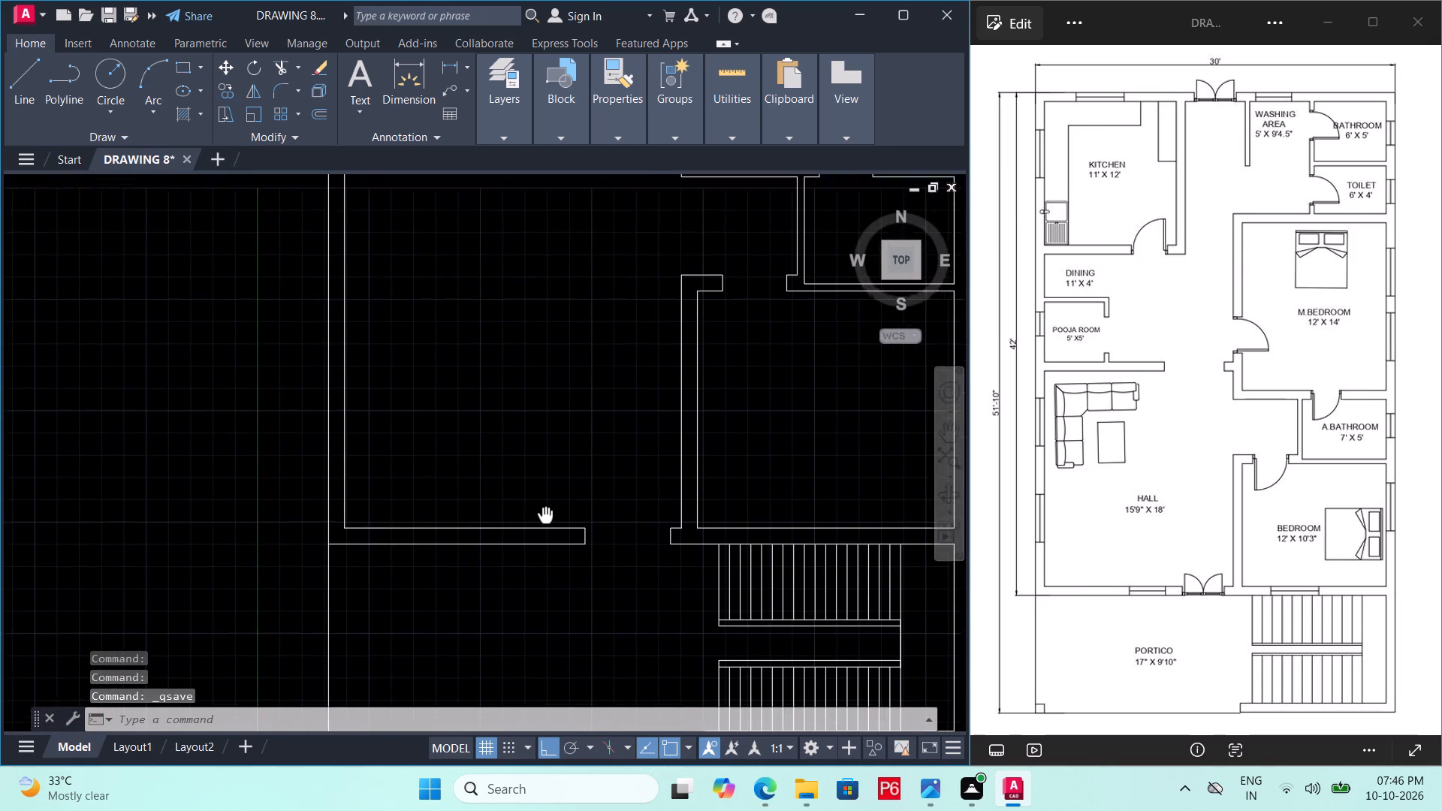
middle_drag(545, 526, 545, 558)
scroll(469, 511, down, 2)
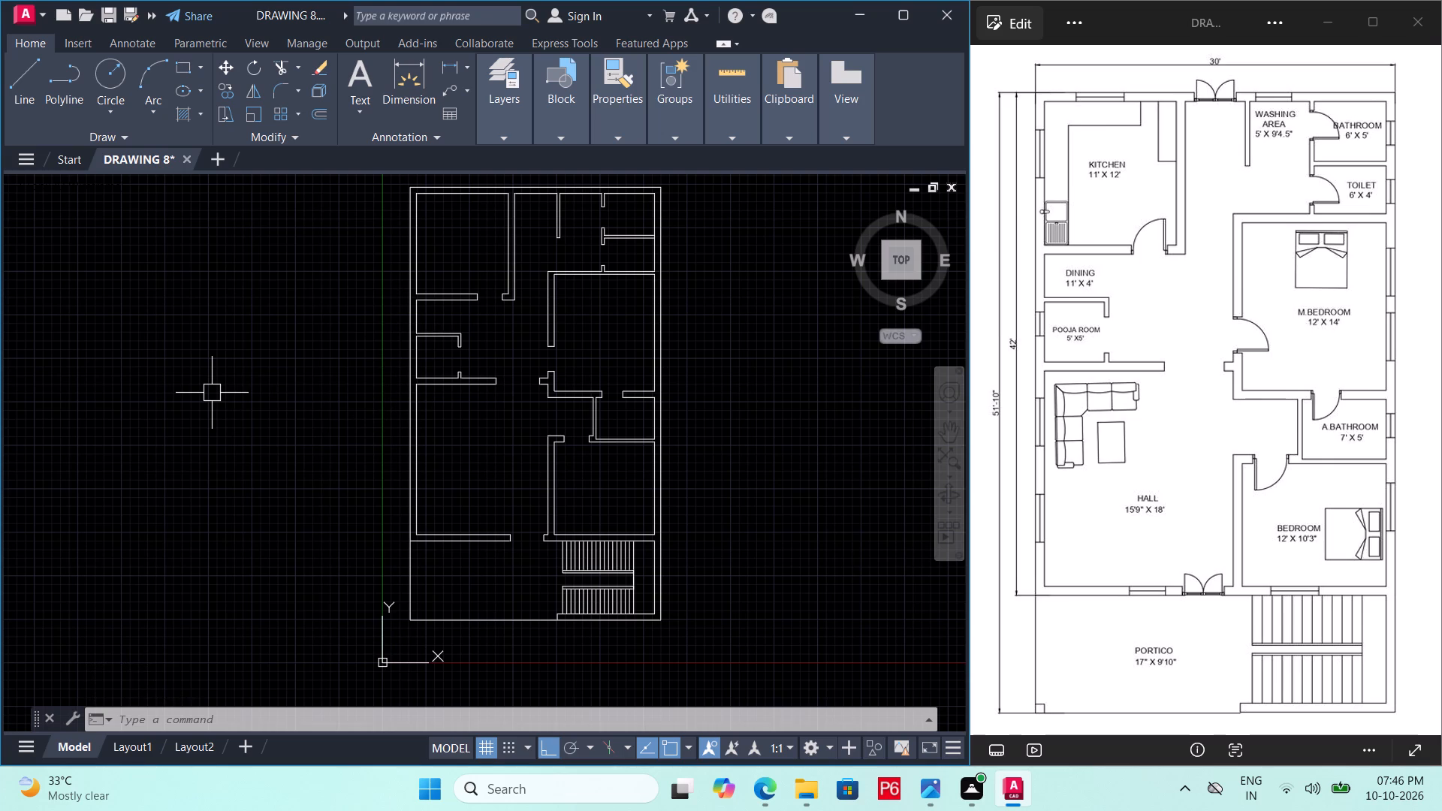
key(l)
key(space)
double_click(316, 409)
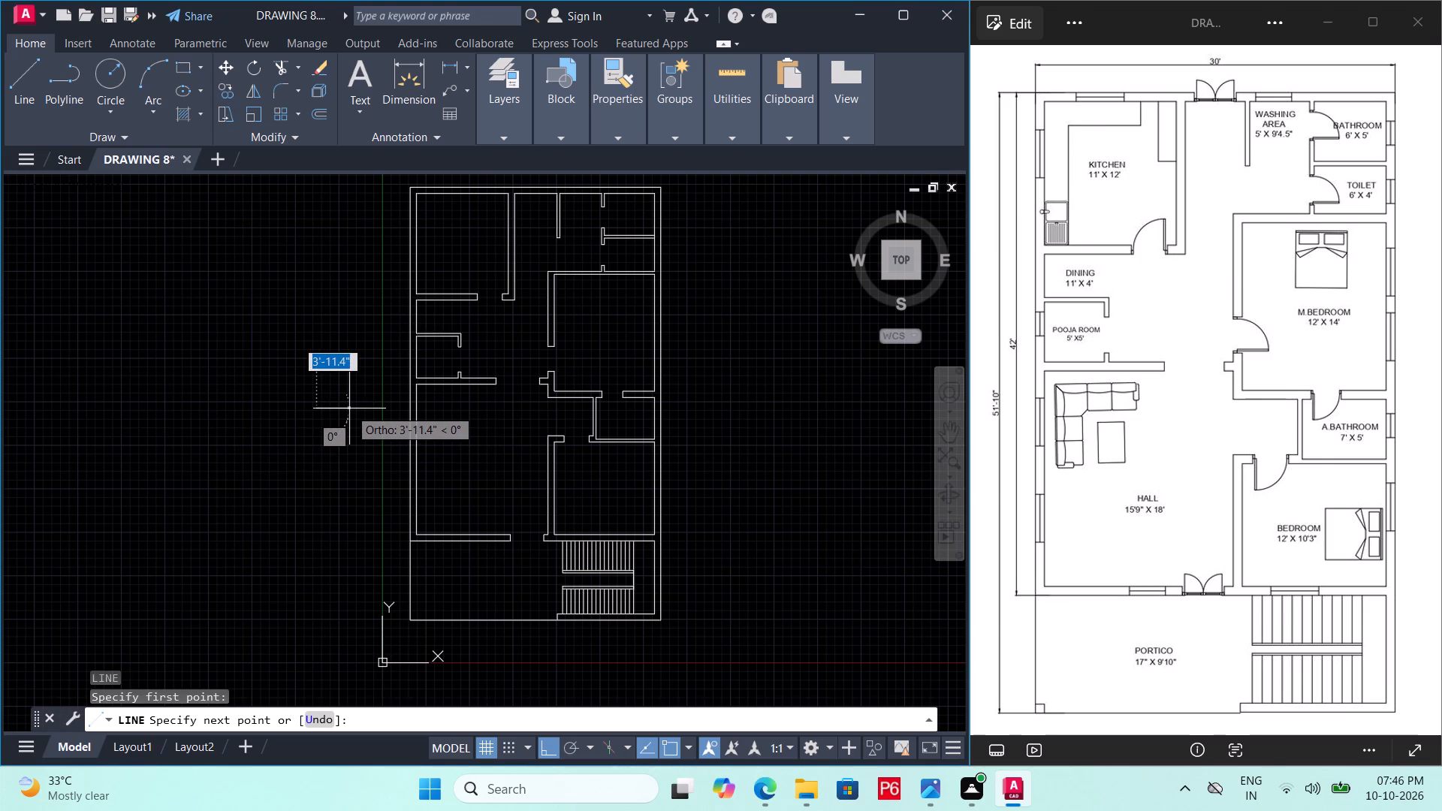
text(9")
key(Return)
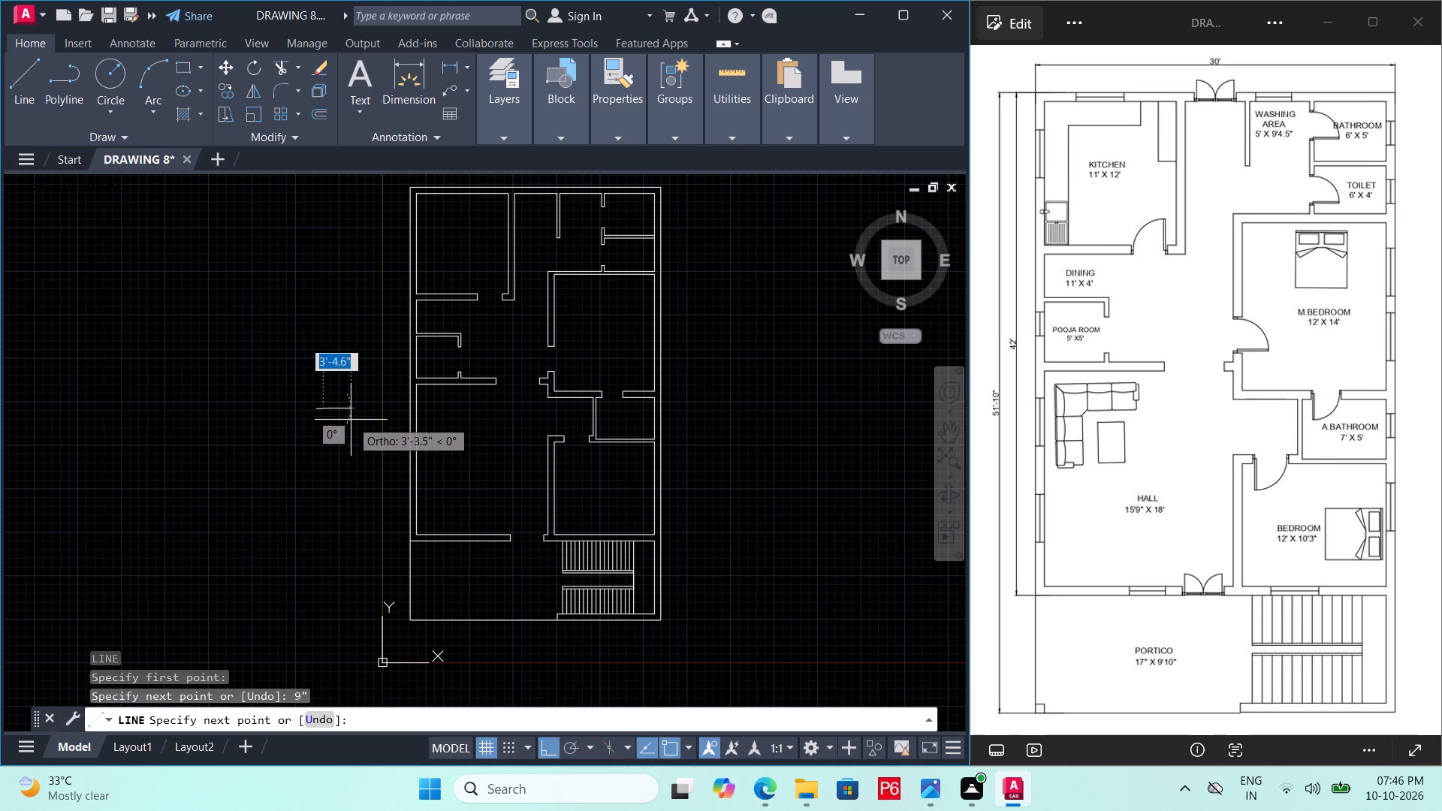
scroll(319, 437, up, 1)
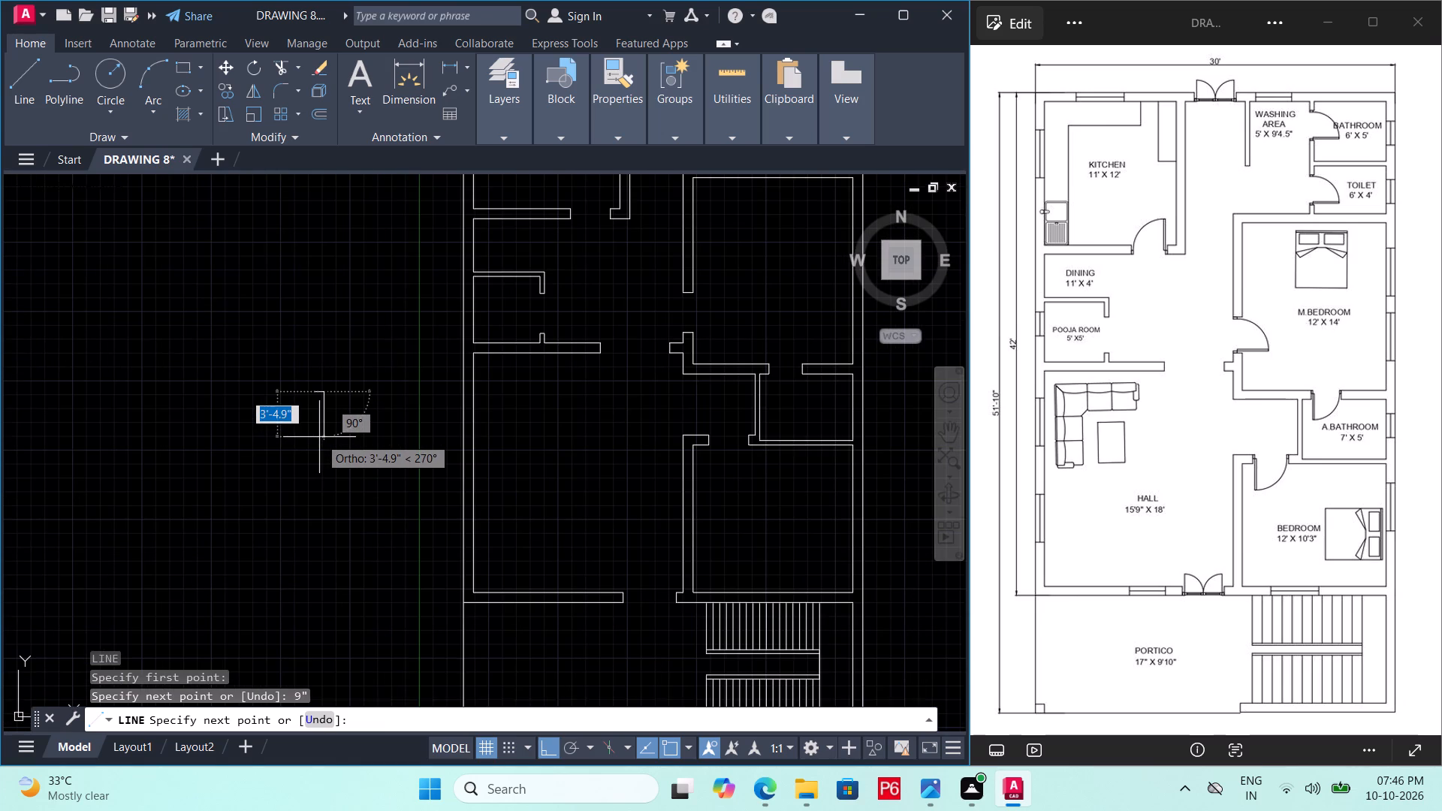
key(4)
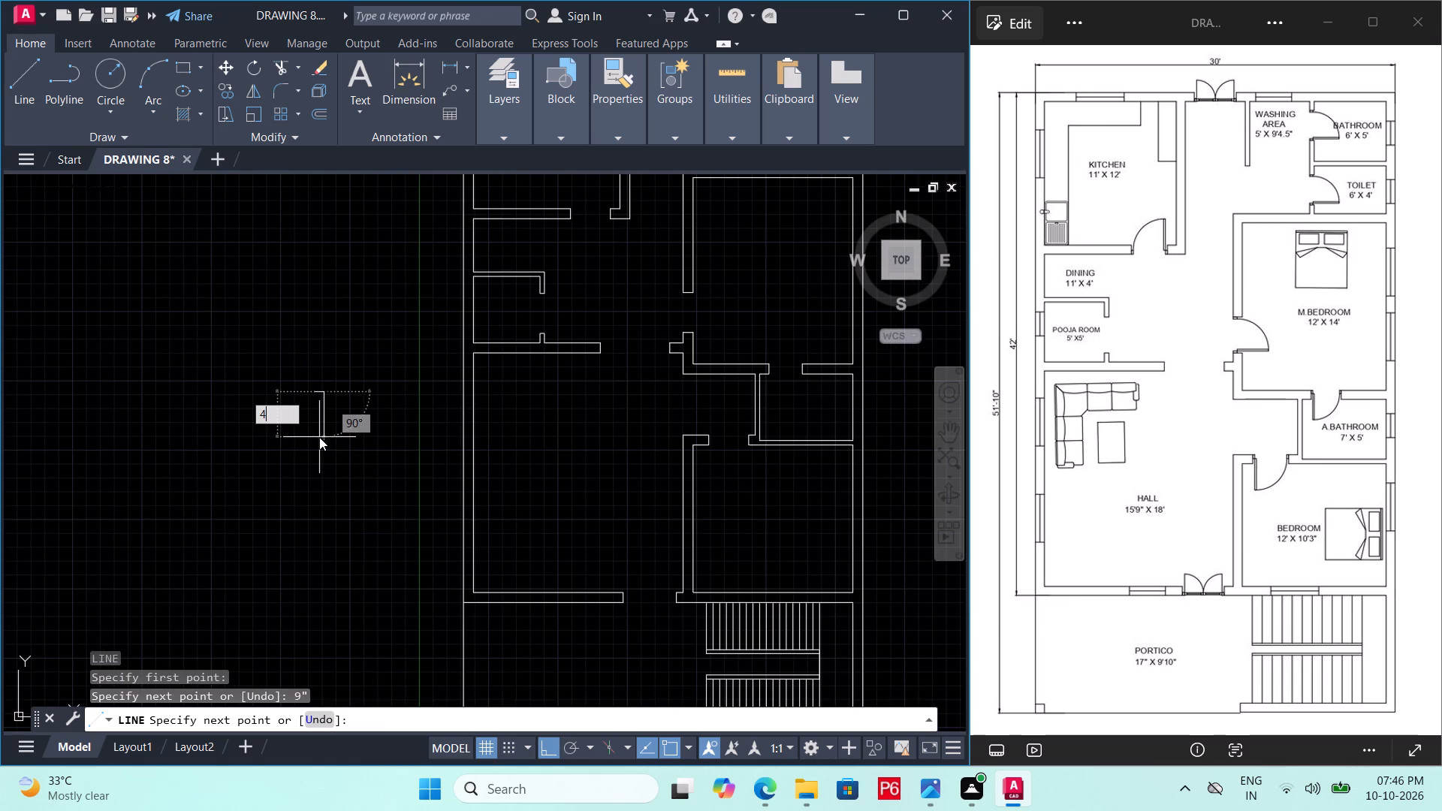
key(apostrophe)
key(Return)
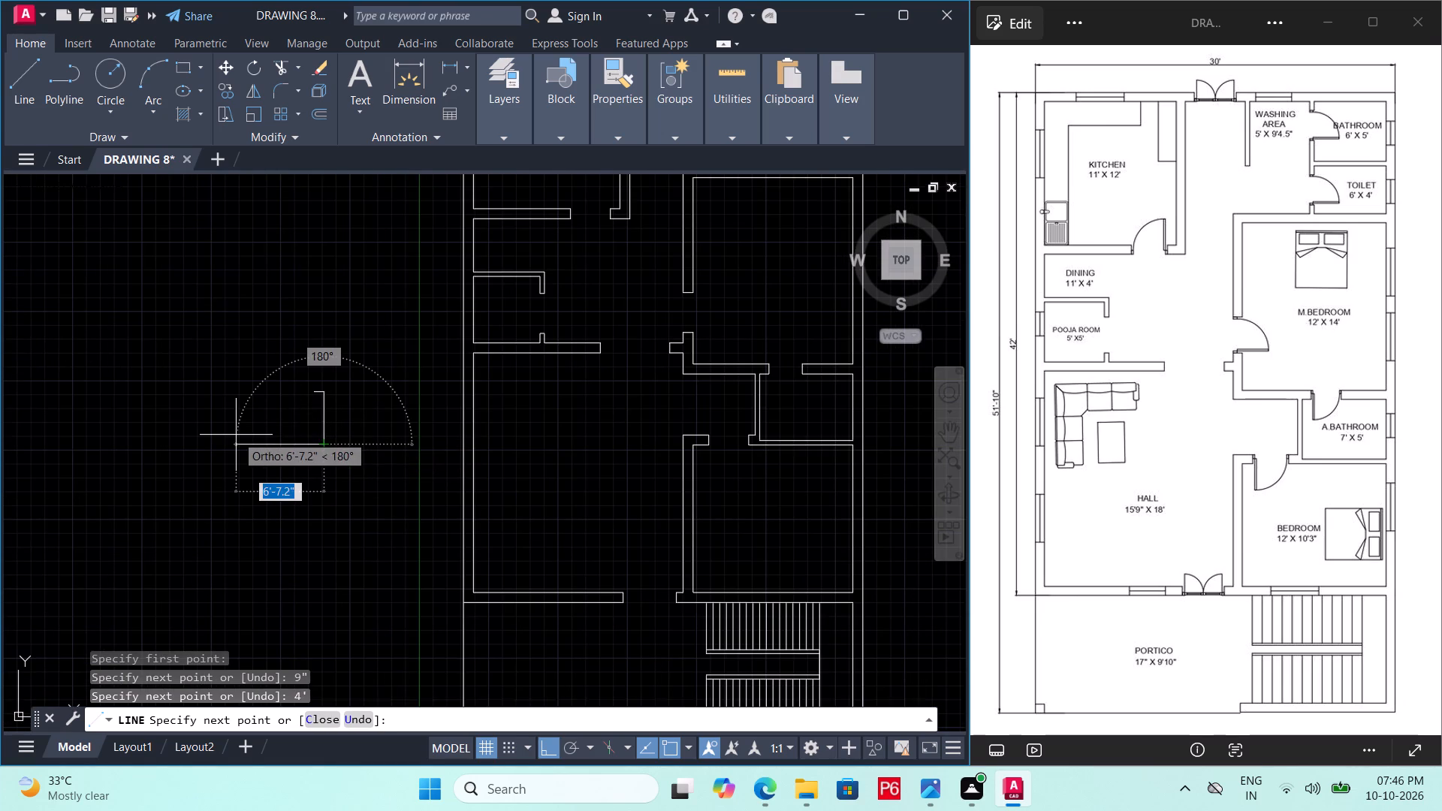
text(9")
key(Return)
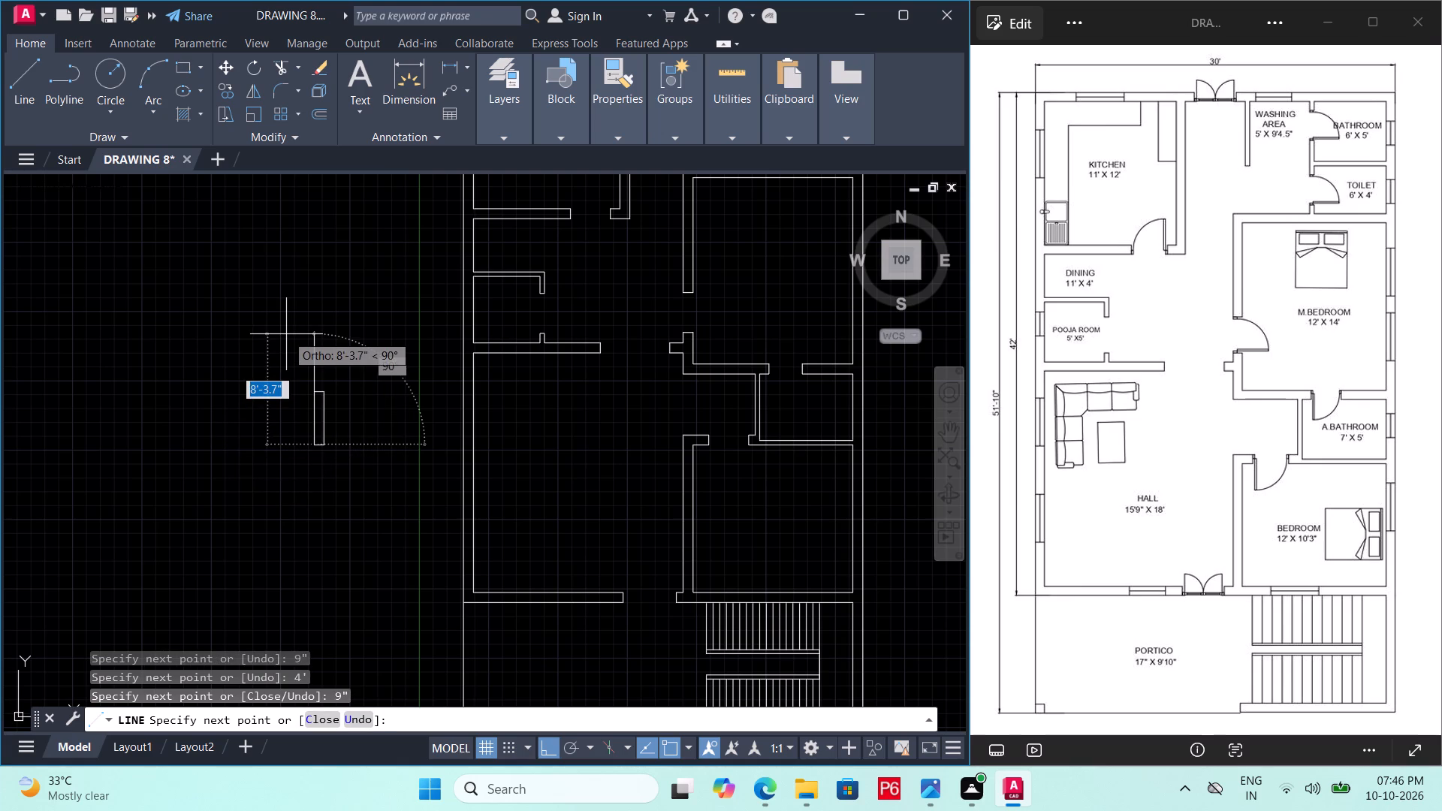
key(4)
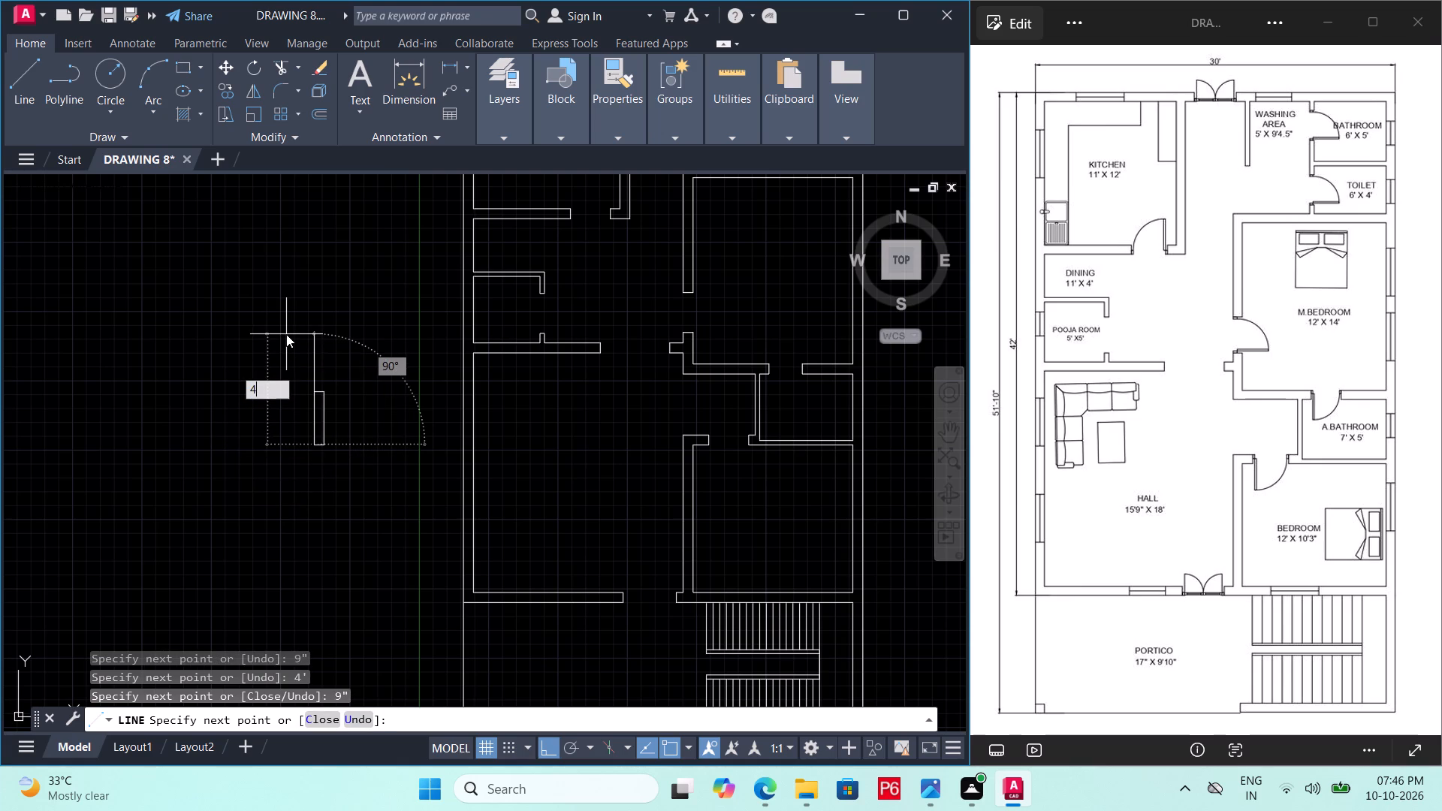
key(apostrophe)
key(Return)
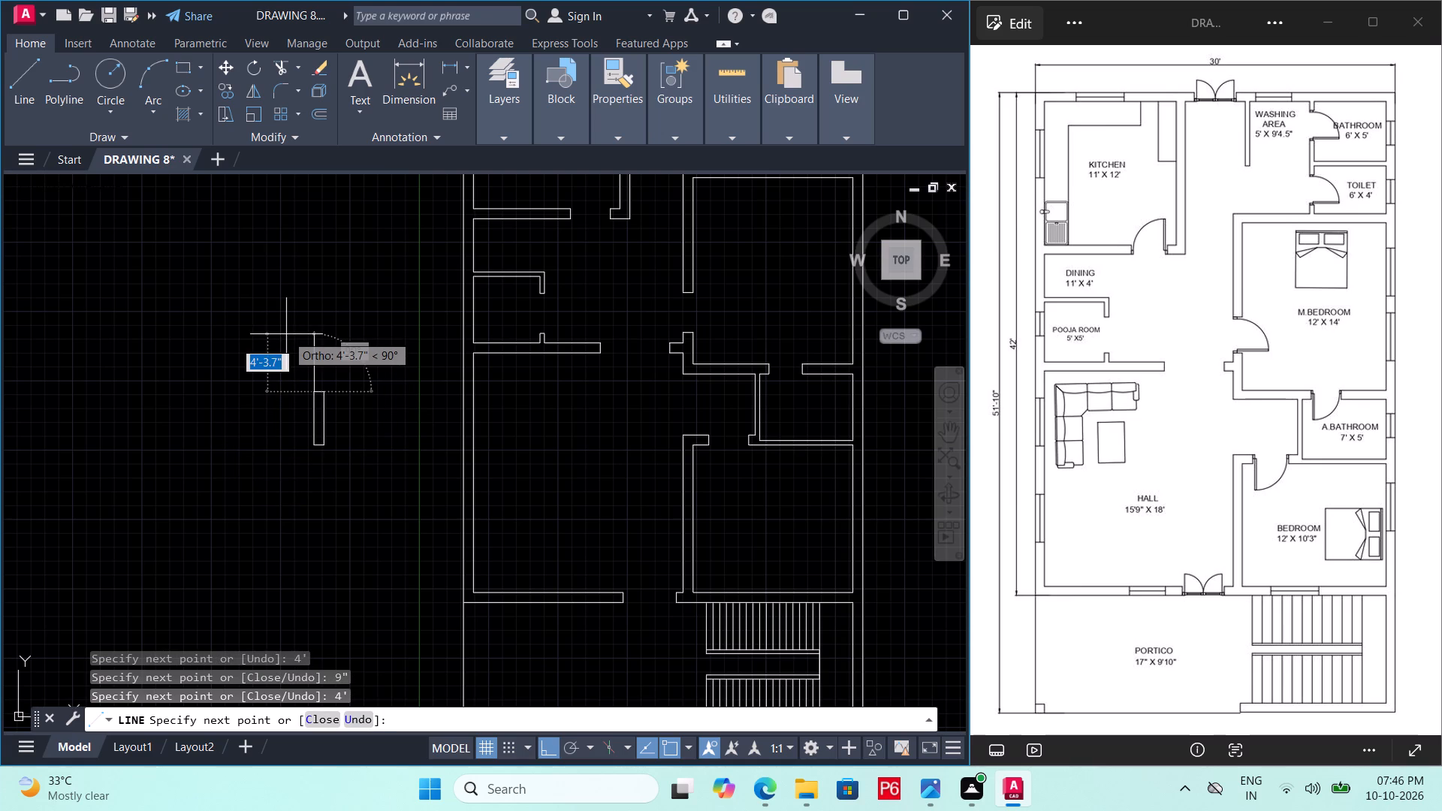
key(ctrl+s)
key(ctrl+s)
Draw a vertical centre line inside the 9" by 4' rectangle, from its top edge's midpoint to its bottom edge.
click(303, 371)
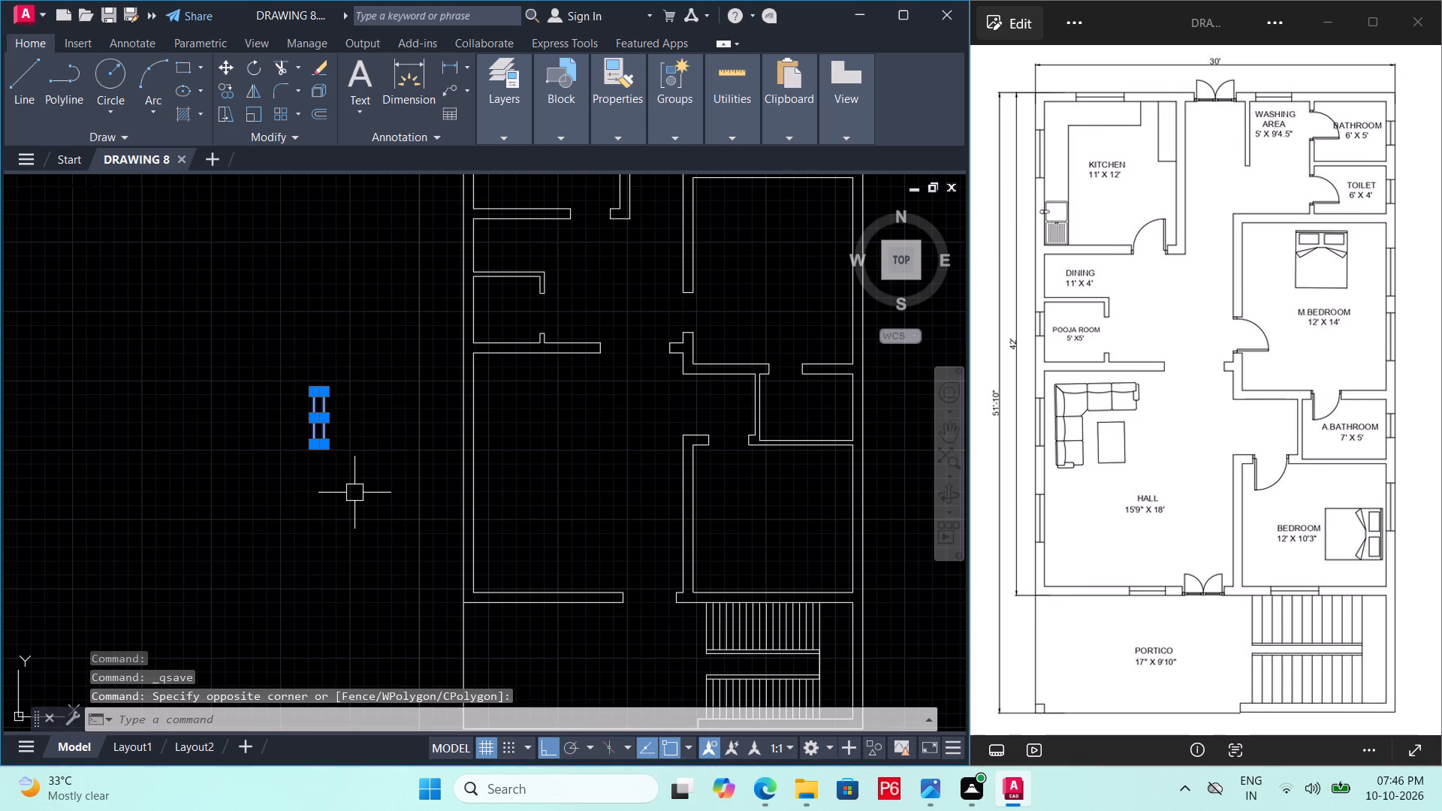
click(354, 493)
scroll(294, 433, up, 3)
key(Escape)
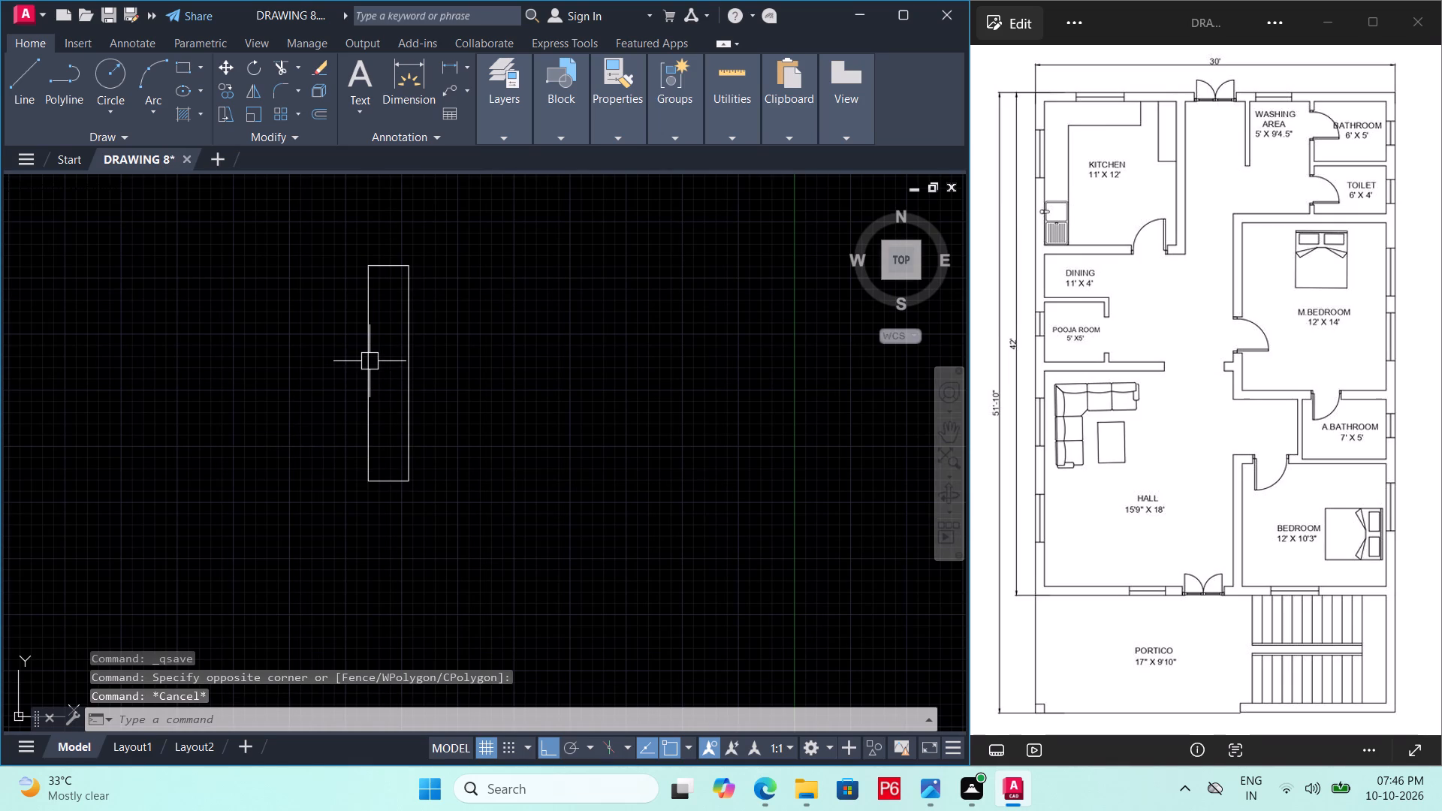
key(l)
key(Return)
click(397, 265)
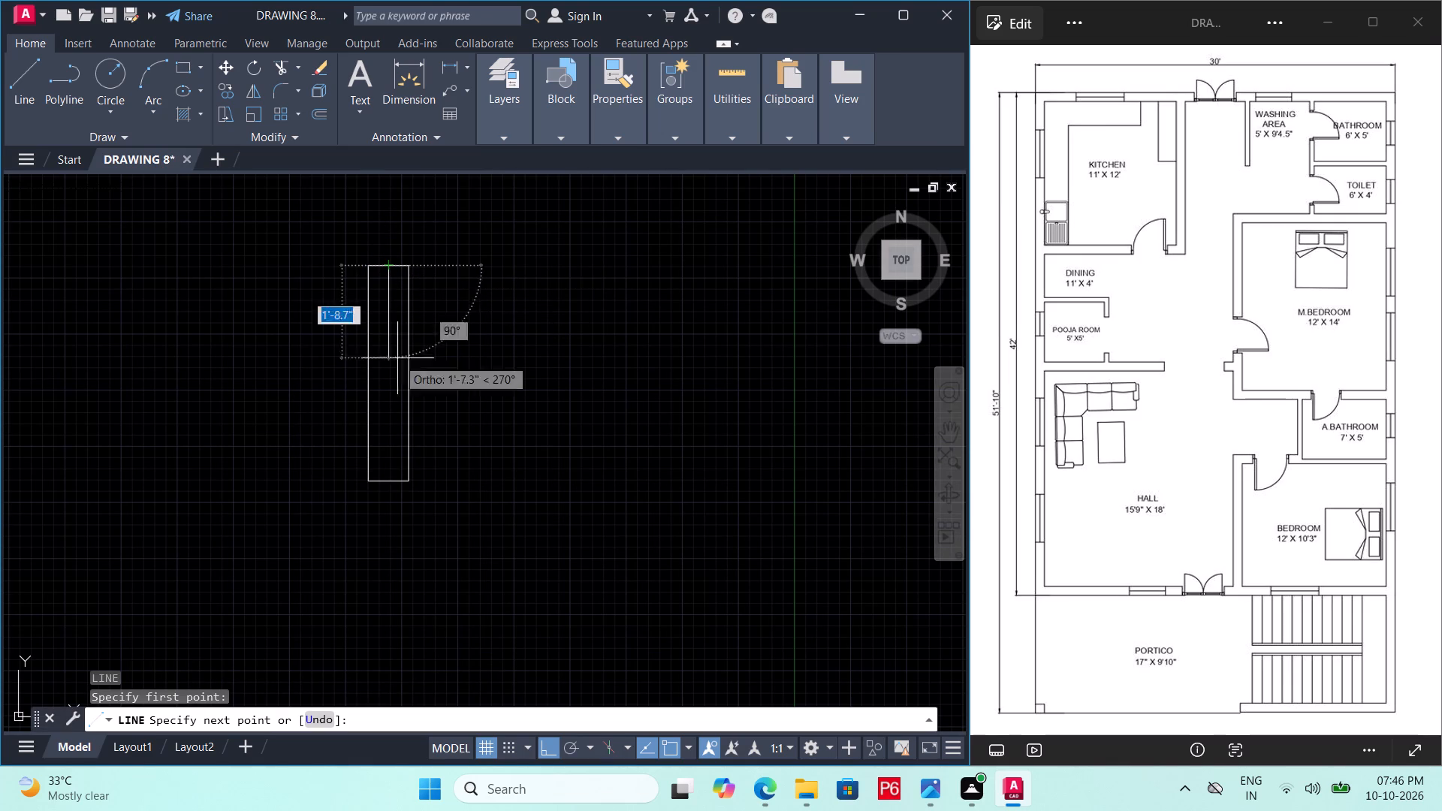
click(397, 483)
key(Escape)
Examine the properties of the rectangle's lines together with its centre line, and save the drawing.
drag(313, 234, 322, 240)
click(430, 508)
right_click(430, 433)
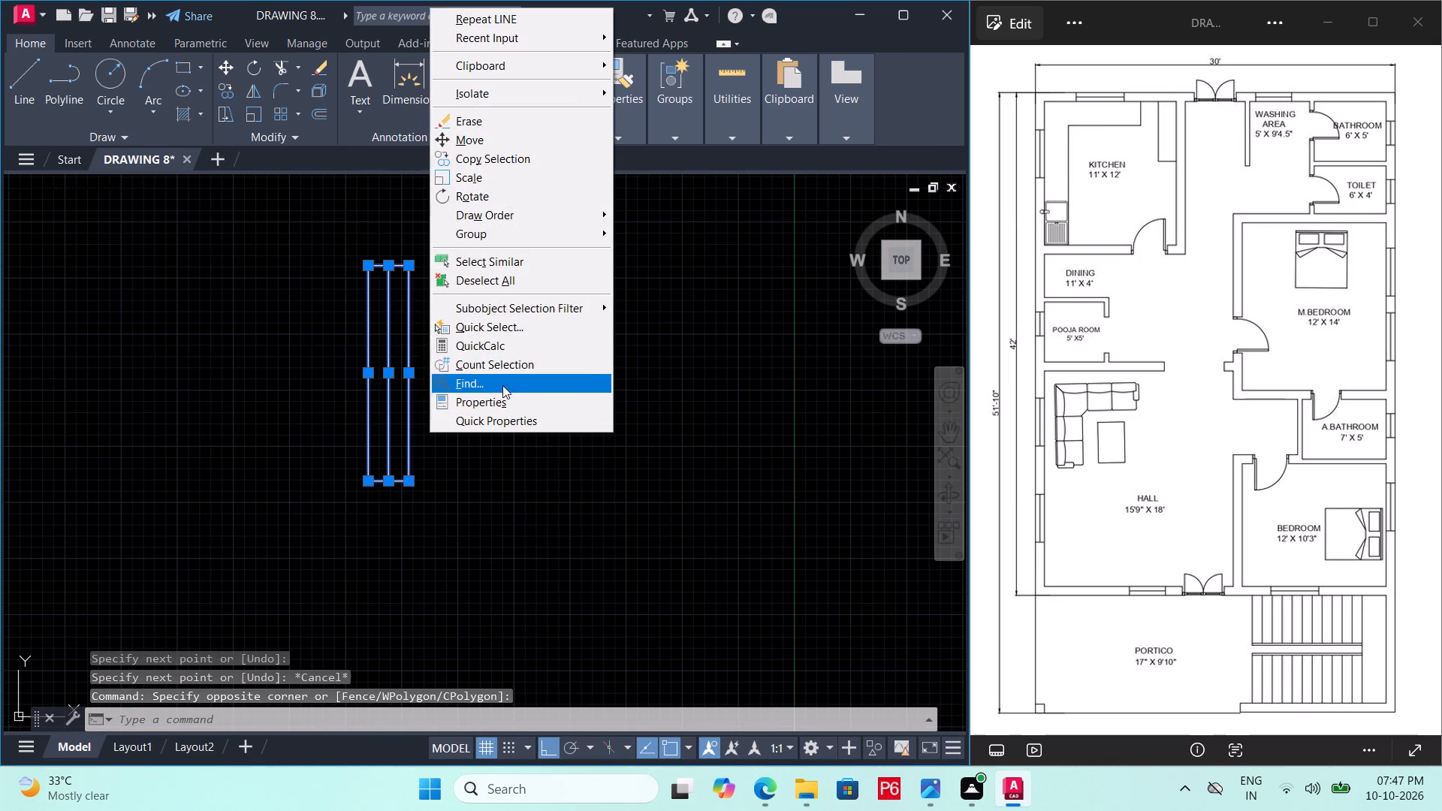
click(505, 406)
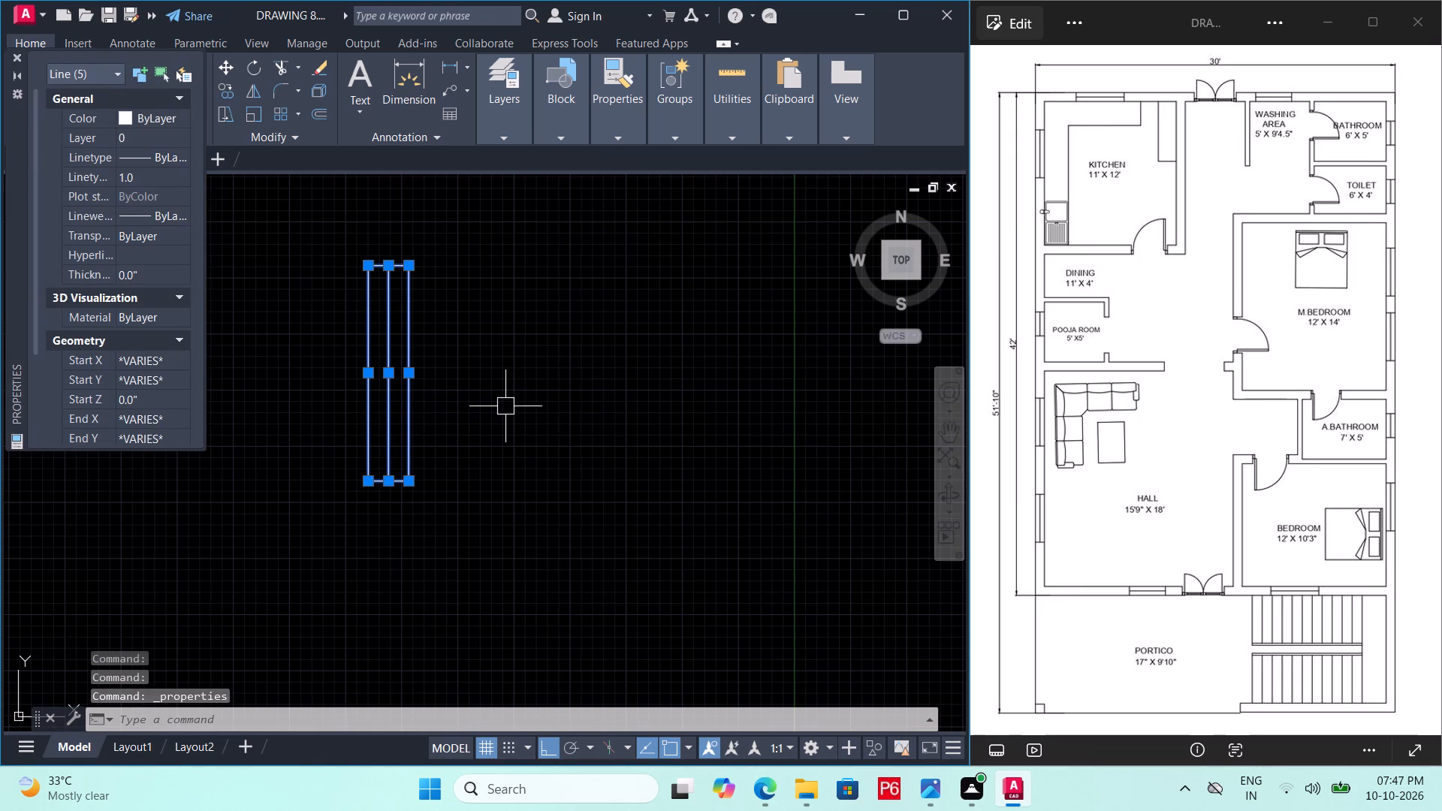
click(14, 56)
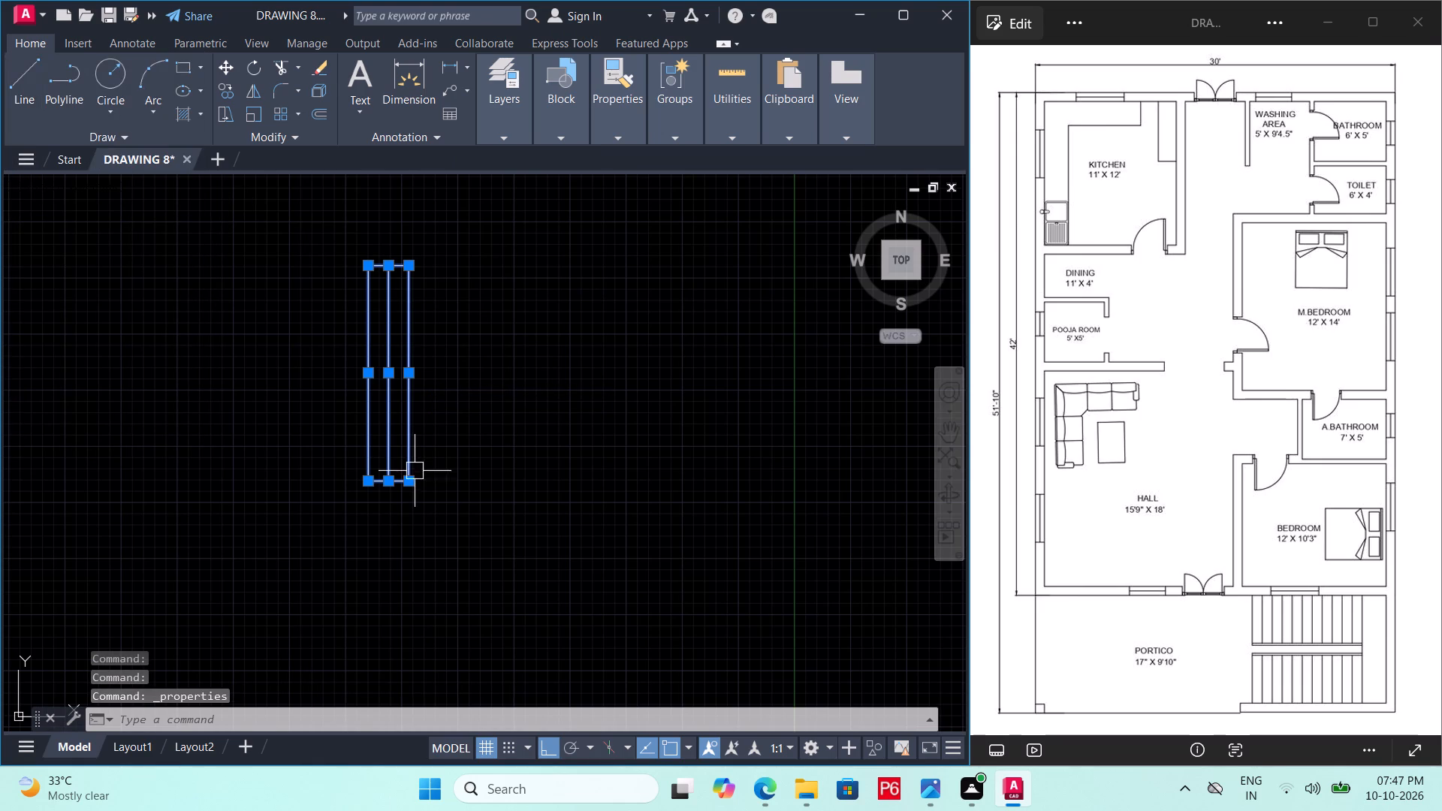
key(ctrl+s)
key(ctrl+s)
key(ctrl+s)
key(ctrl+s)
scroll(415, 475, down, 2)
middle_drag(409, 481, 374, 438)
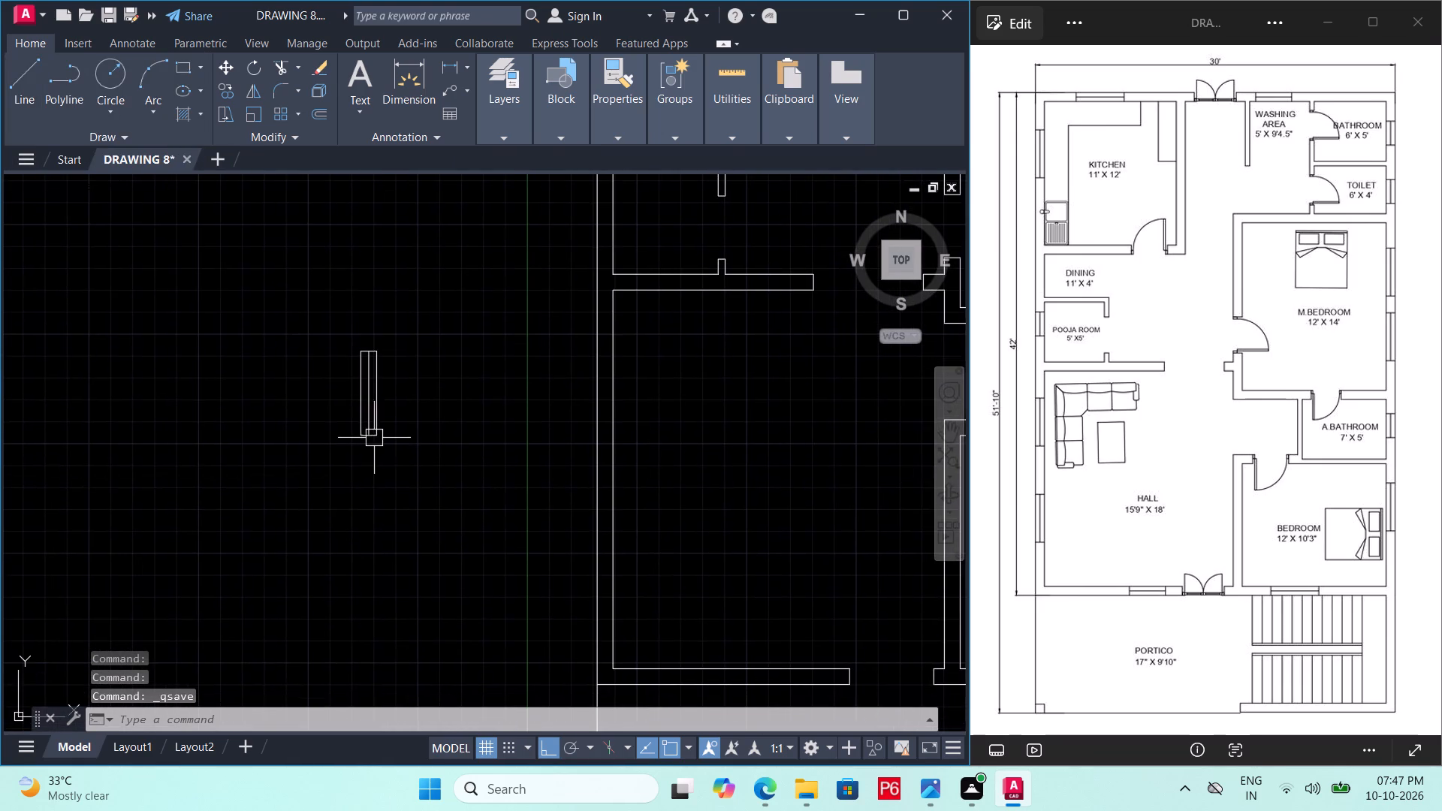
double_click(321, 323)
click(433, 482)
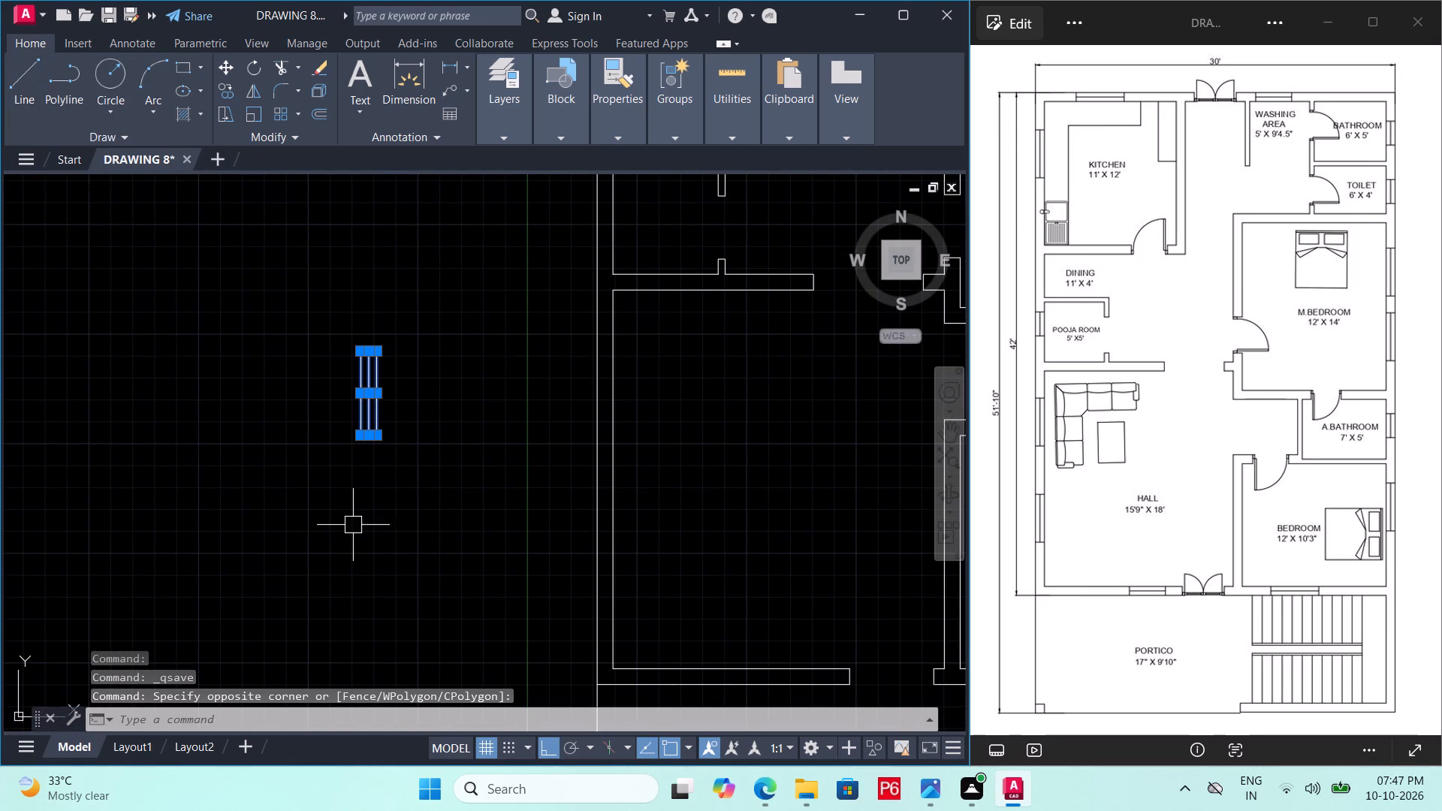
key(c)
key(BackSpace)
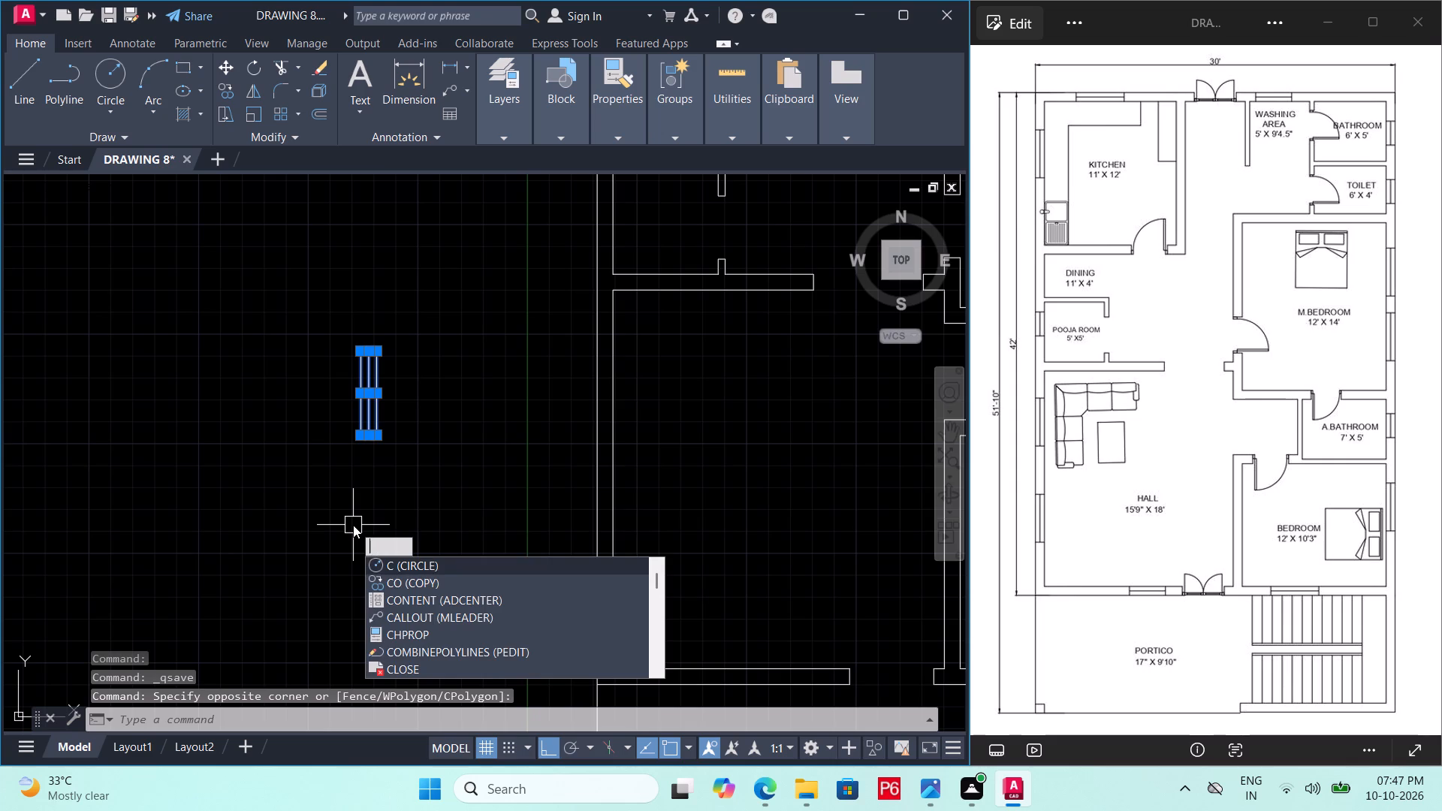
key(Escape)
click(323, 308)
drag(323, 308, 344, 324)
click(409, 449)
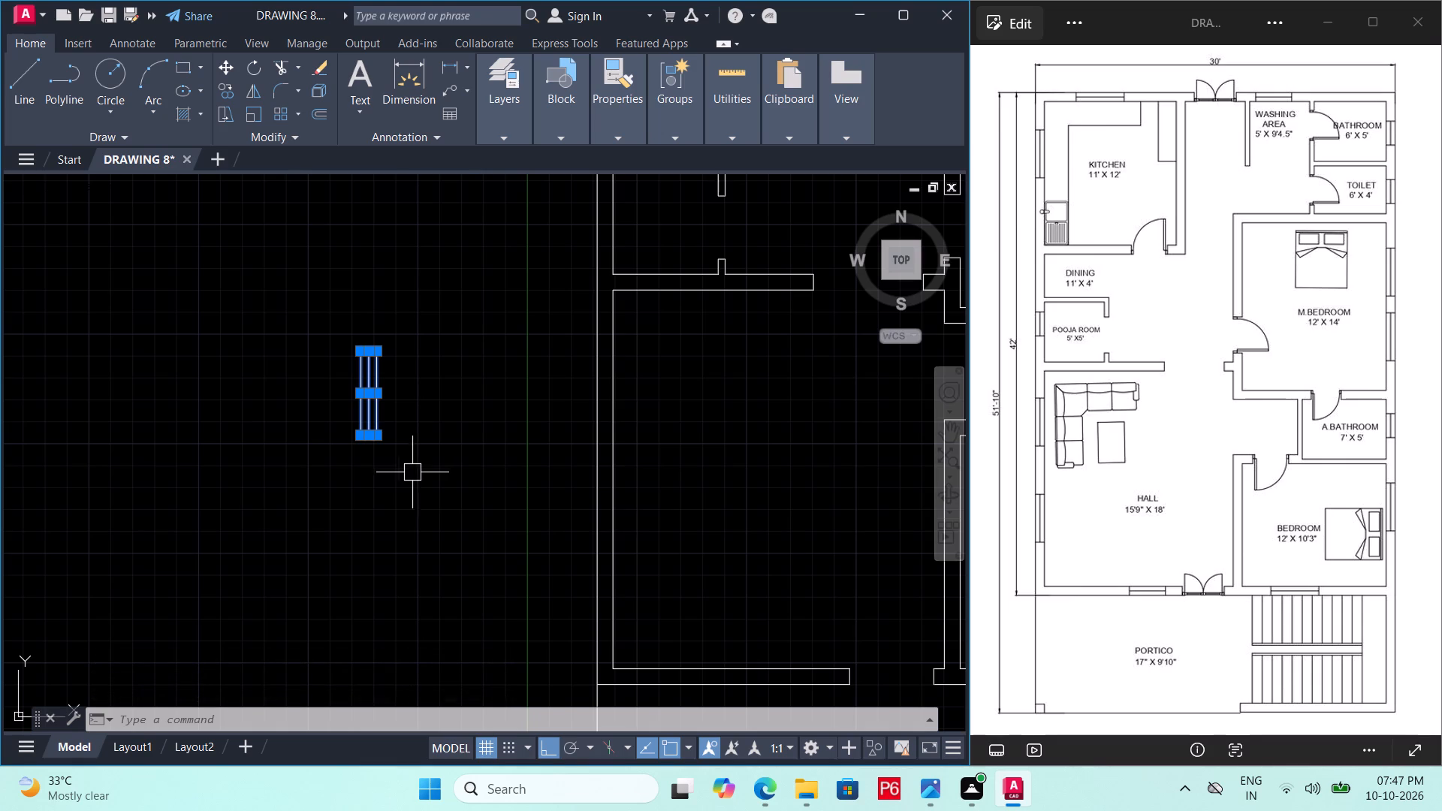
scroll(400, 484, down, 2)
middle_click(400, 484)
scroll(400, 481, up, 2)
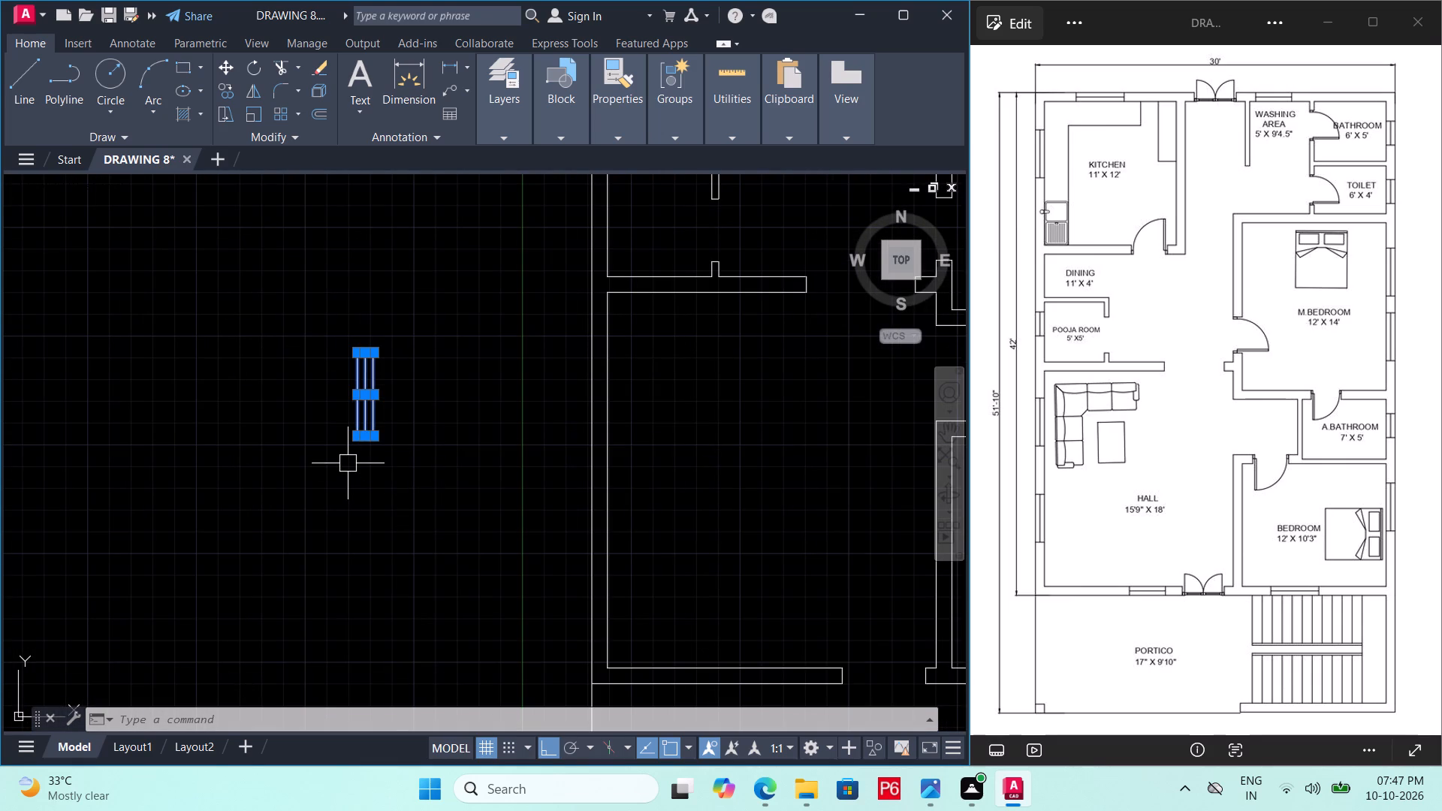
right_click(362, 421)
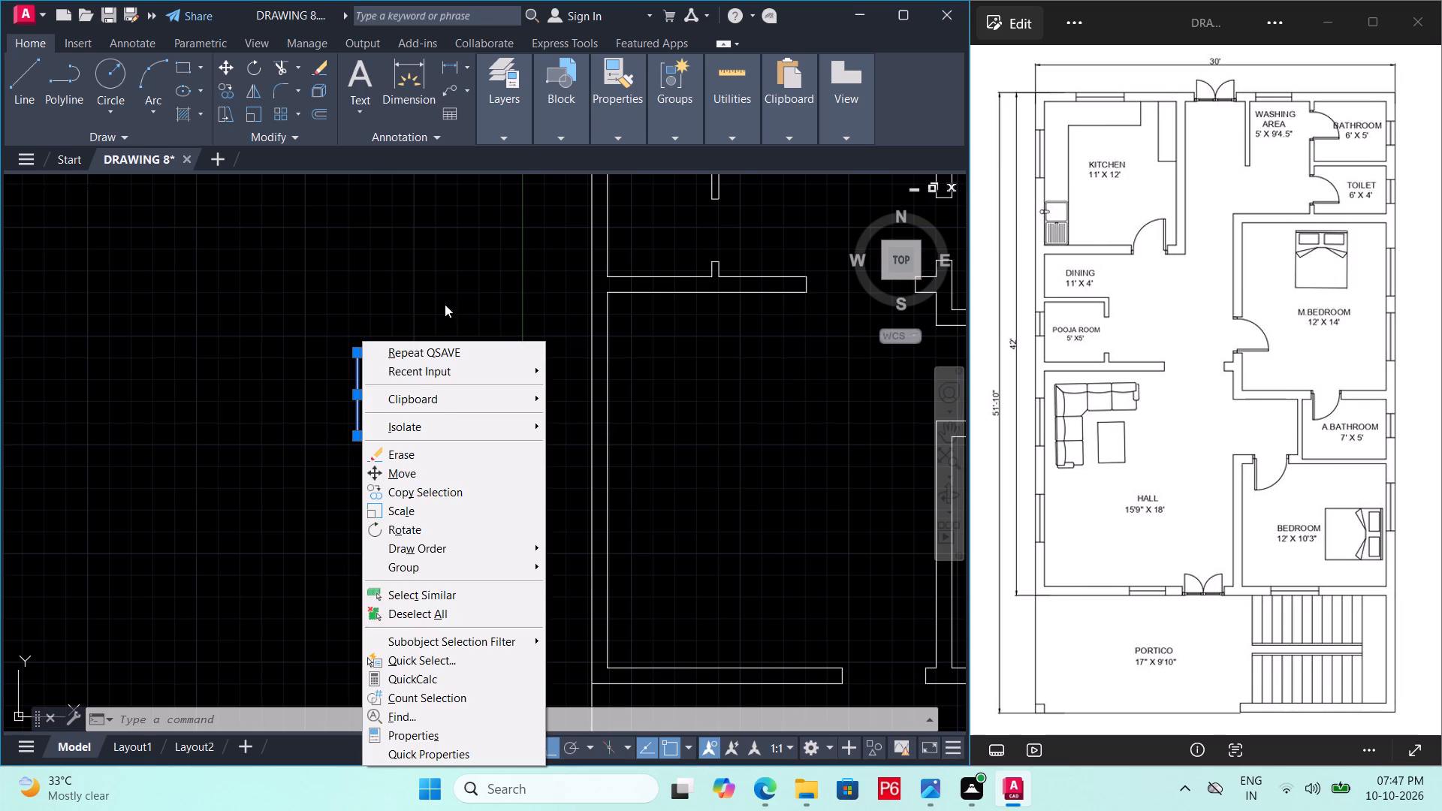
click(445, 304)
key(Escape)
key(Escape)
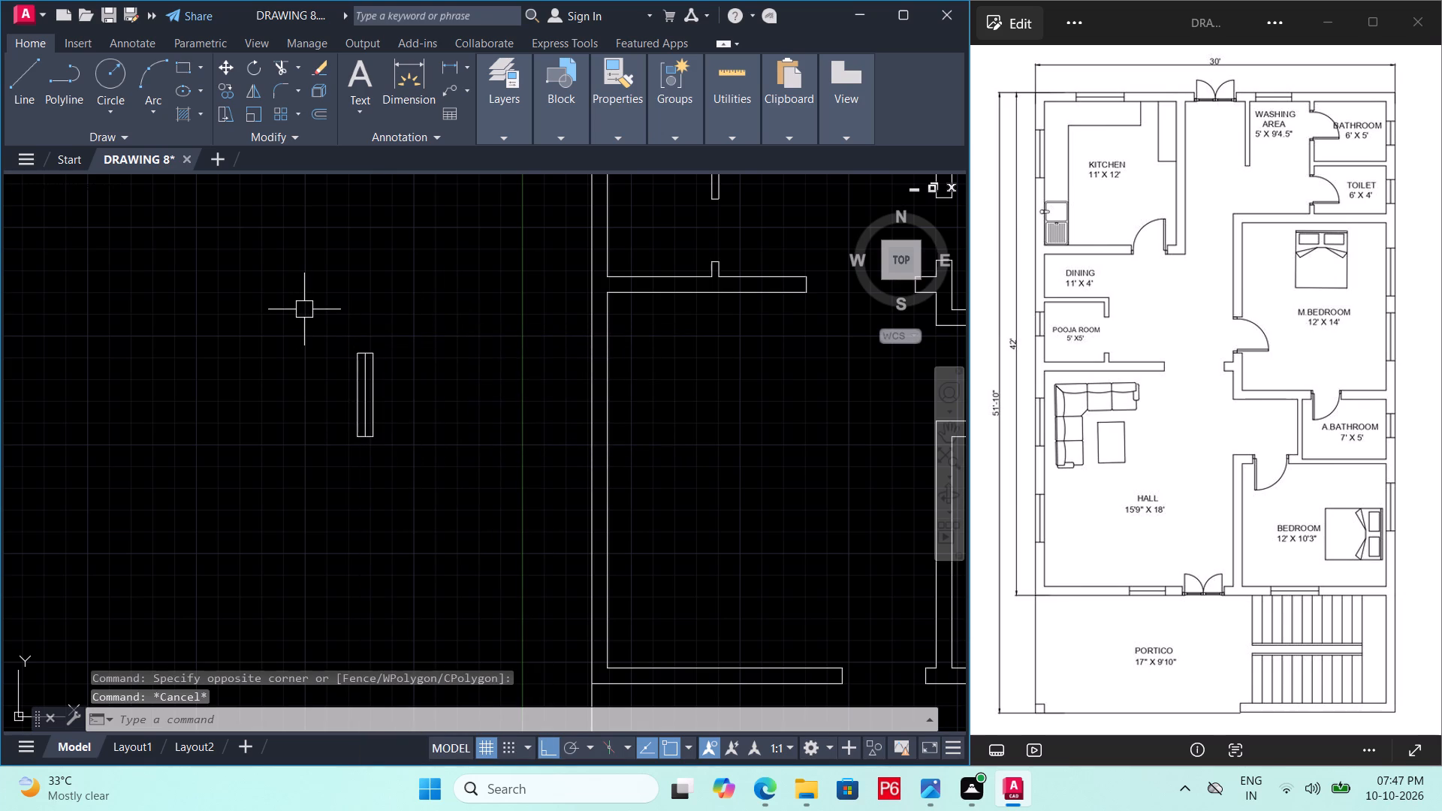
Save the drawing.
key(ctrl+s)
key(ctrl+s)
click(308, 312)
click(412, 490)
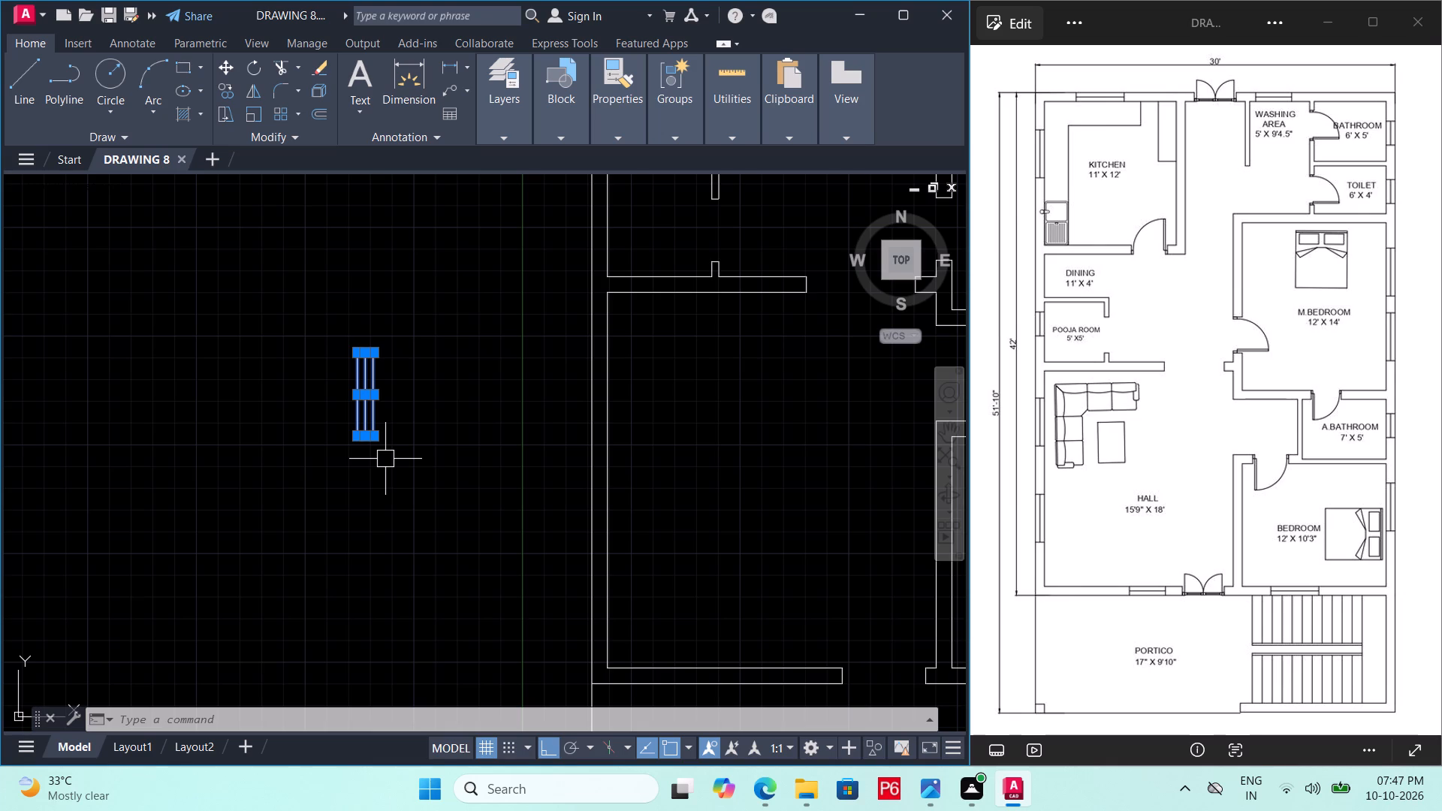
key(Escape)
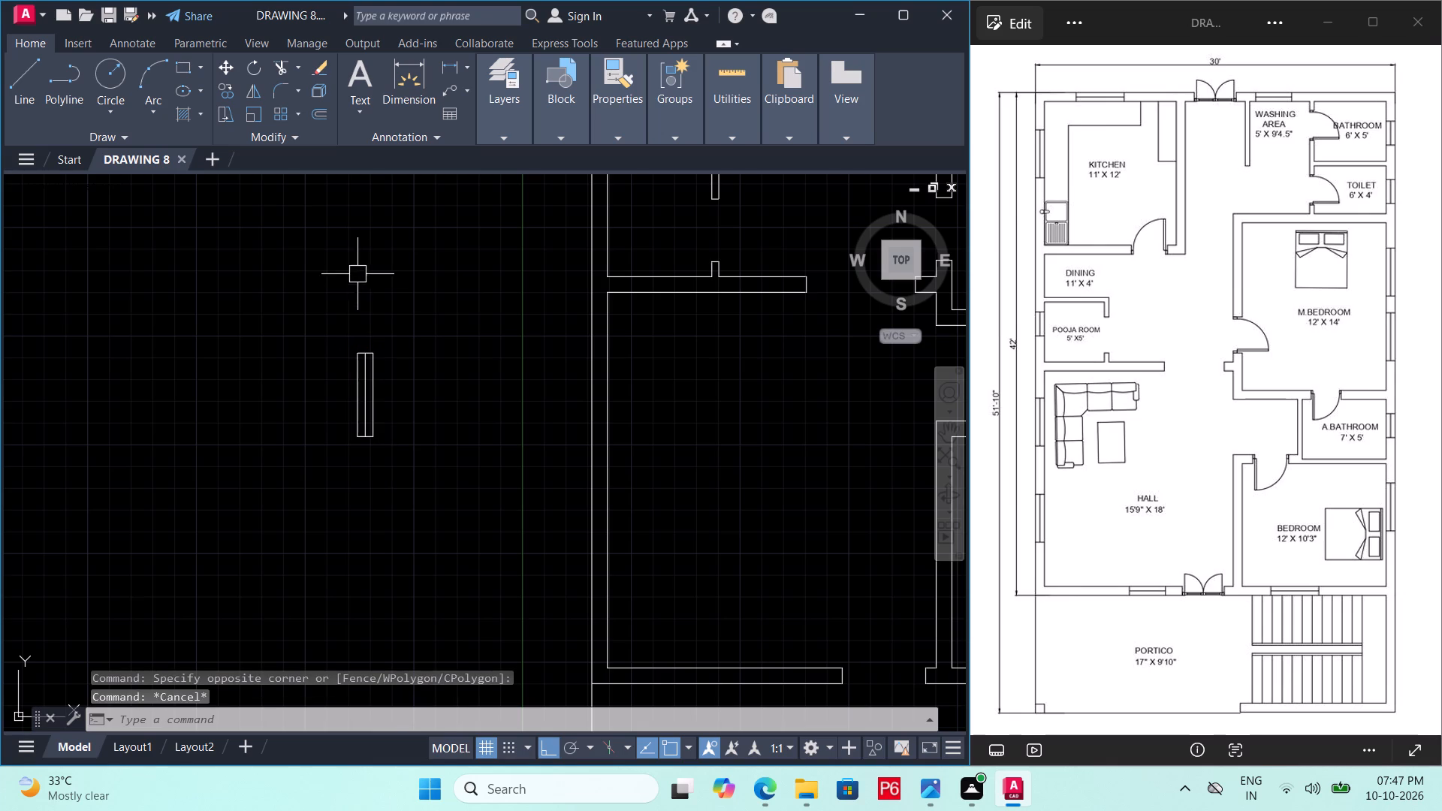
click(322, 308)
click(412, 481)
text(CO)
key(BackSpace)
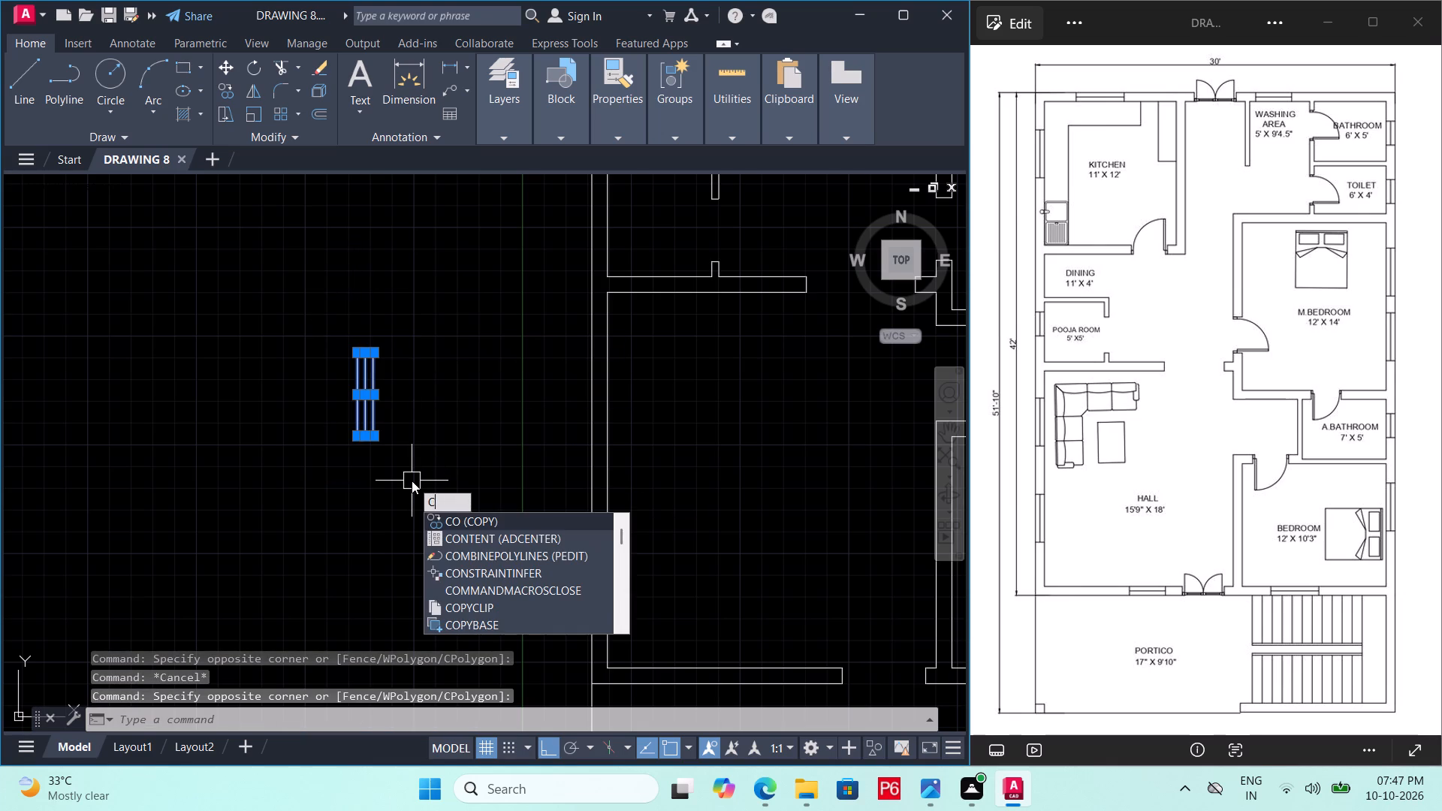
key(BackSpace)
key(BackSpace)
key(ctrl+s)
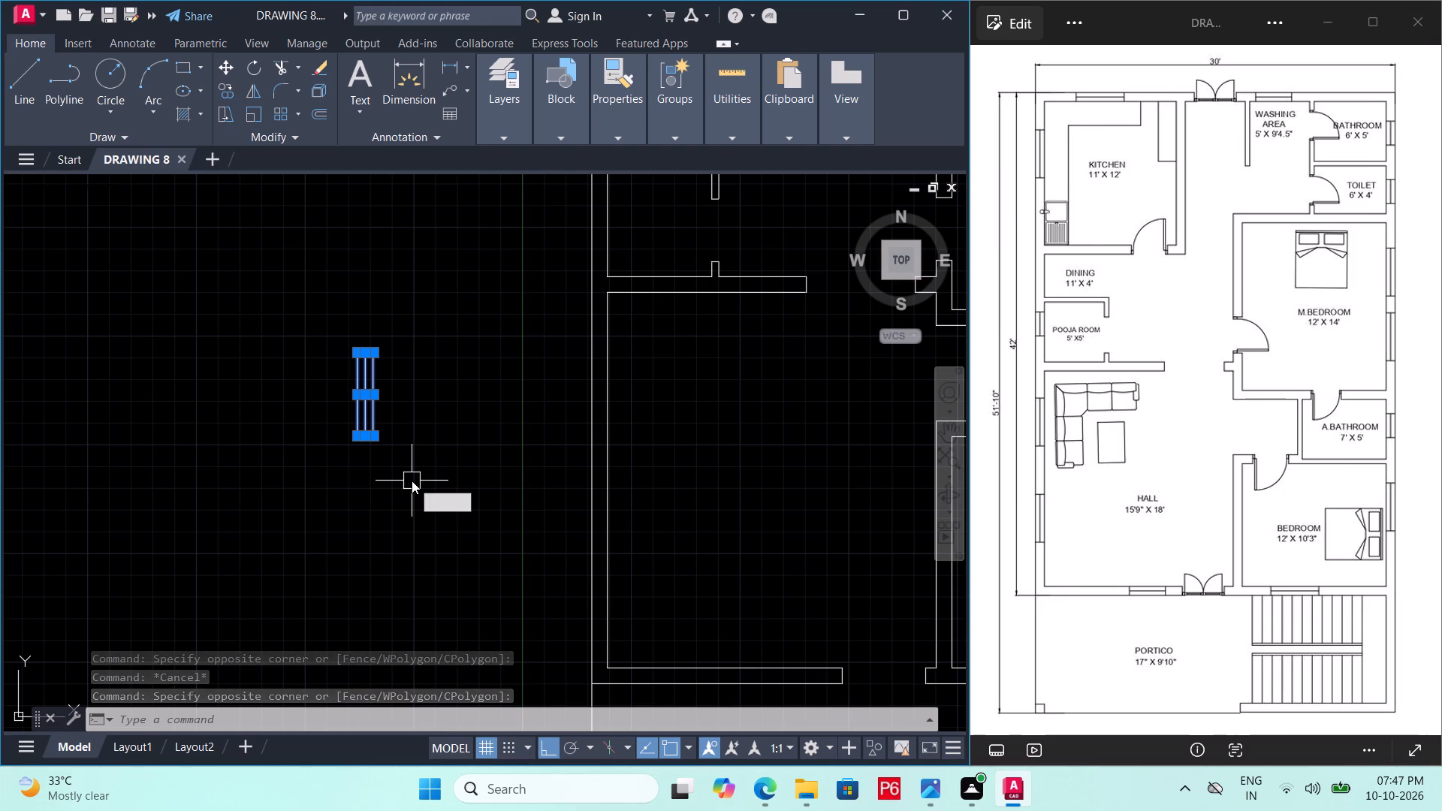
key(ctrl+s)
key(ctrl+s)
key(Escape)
Save the drawing and convert the rectangle and its centre line into a block named DOOR.
key(ctrl+s)
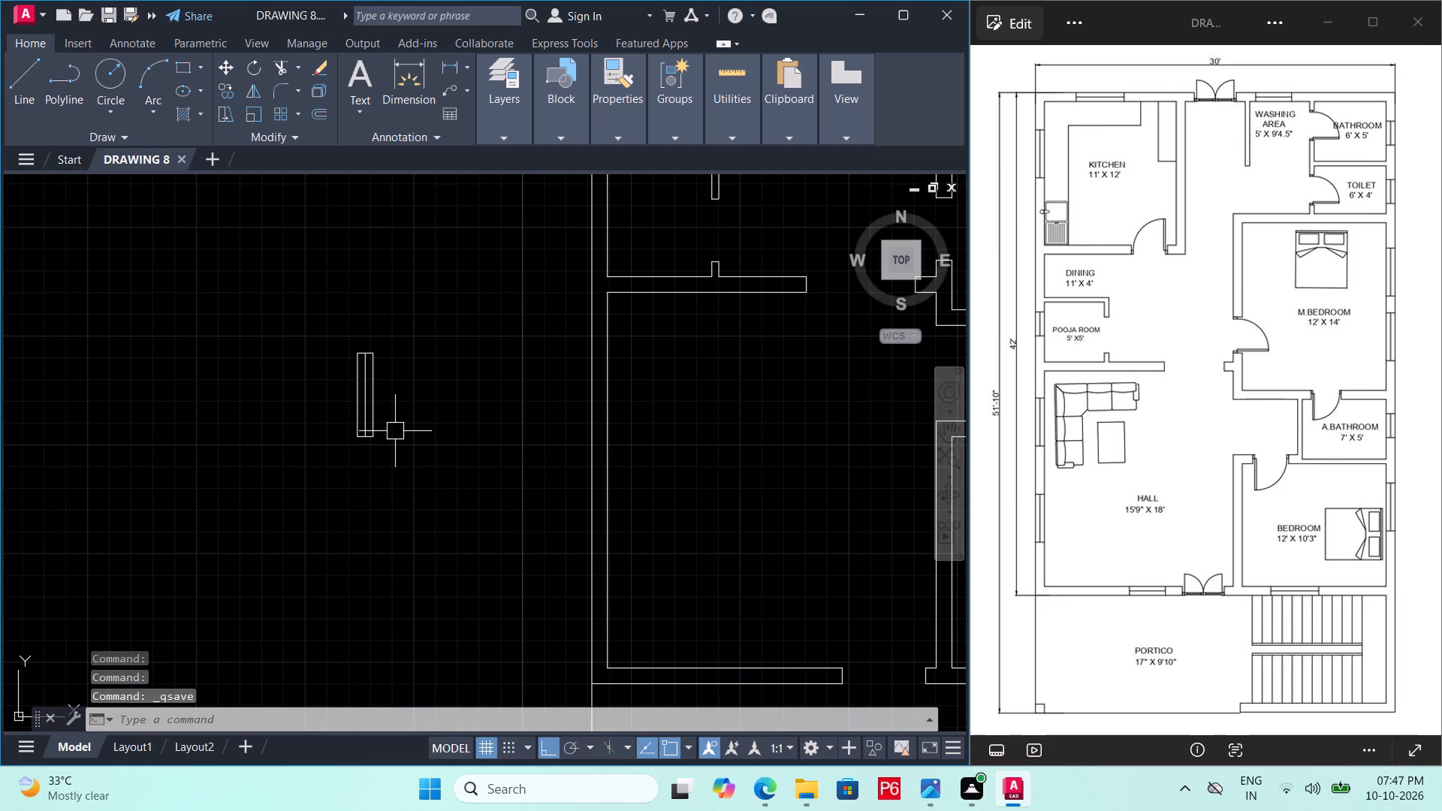
key(ctrl+s)
click(326, 339)
click(391, 478)
text(B)
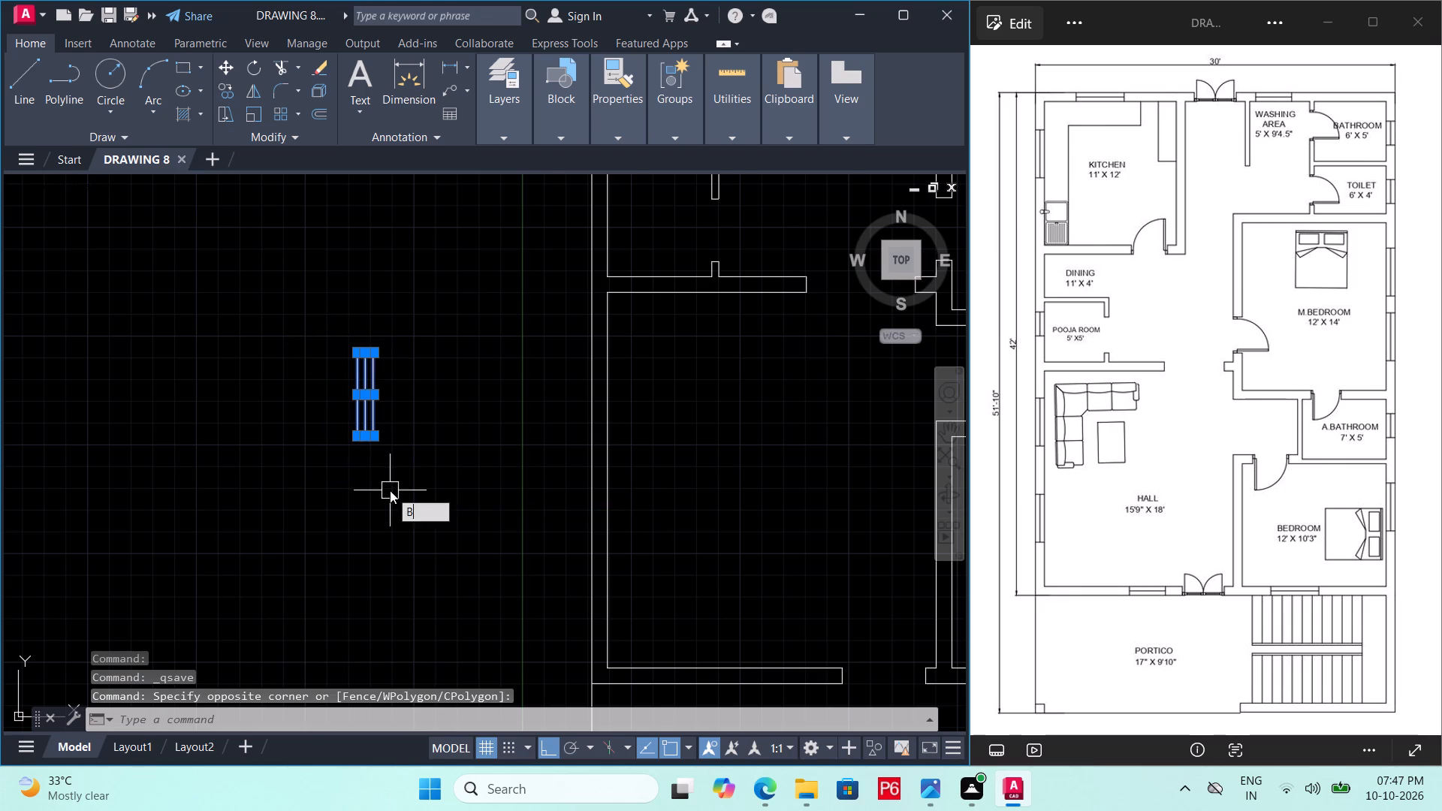
key(space)
text(DOO)
key(r)
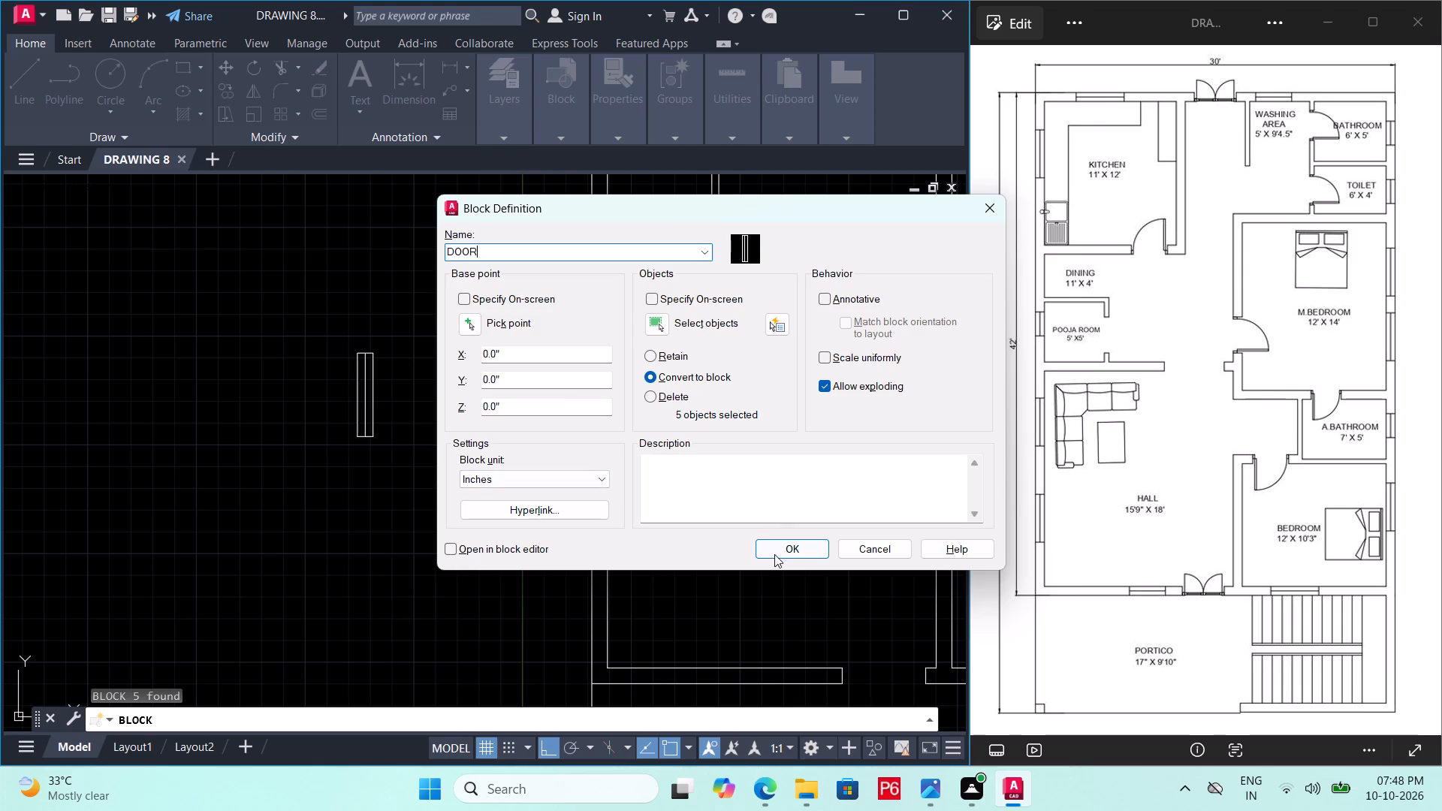
click(774, 554)
click(377, 377)
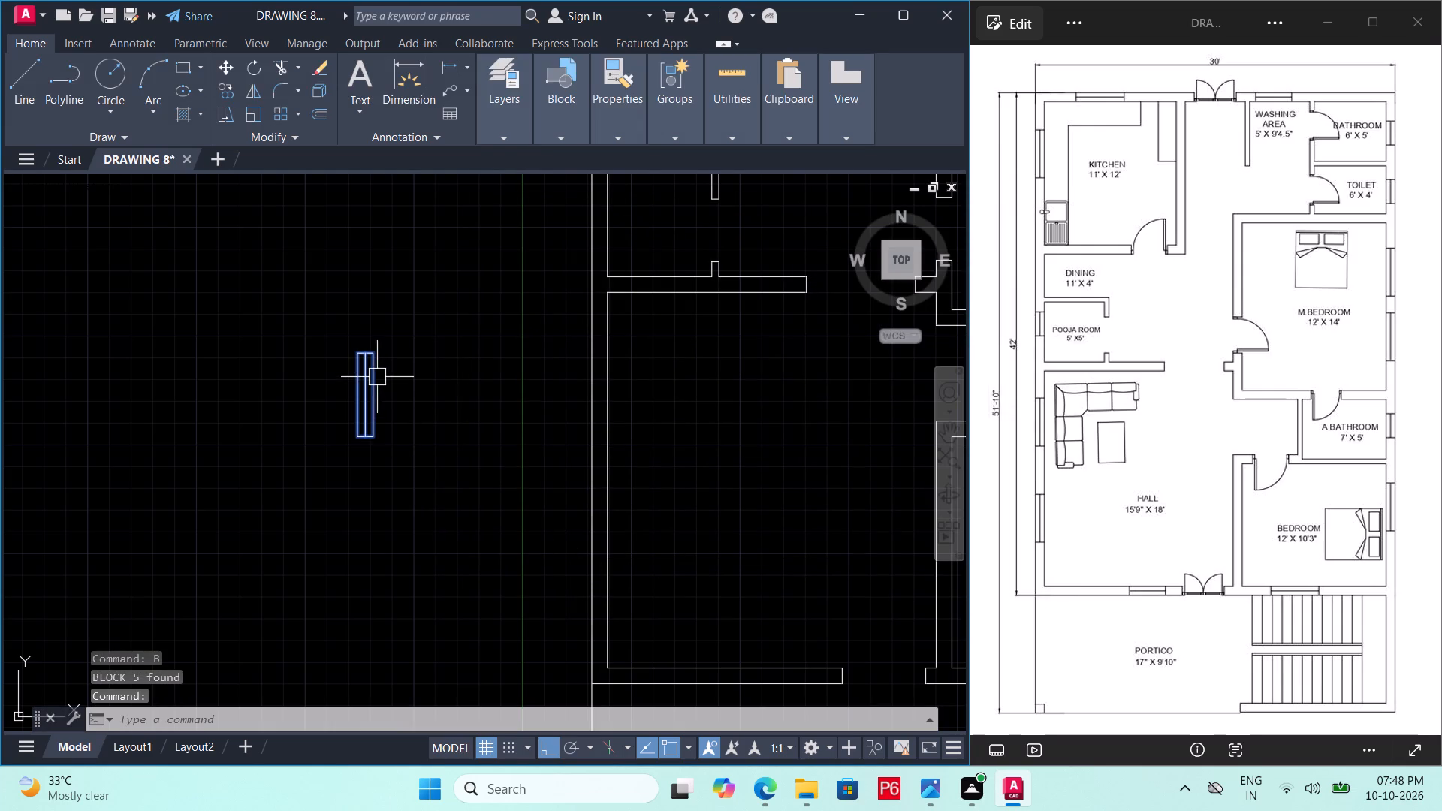
key(Escape)
key(Escape)
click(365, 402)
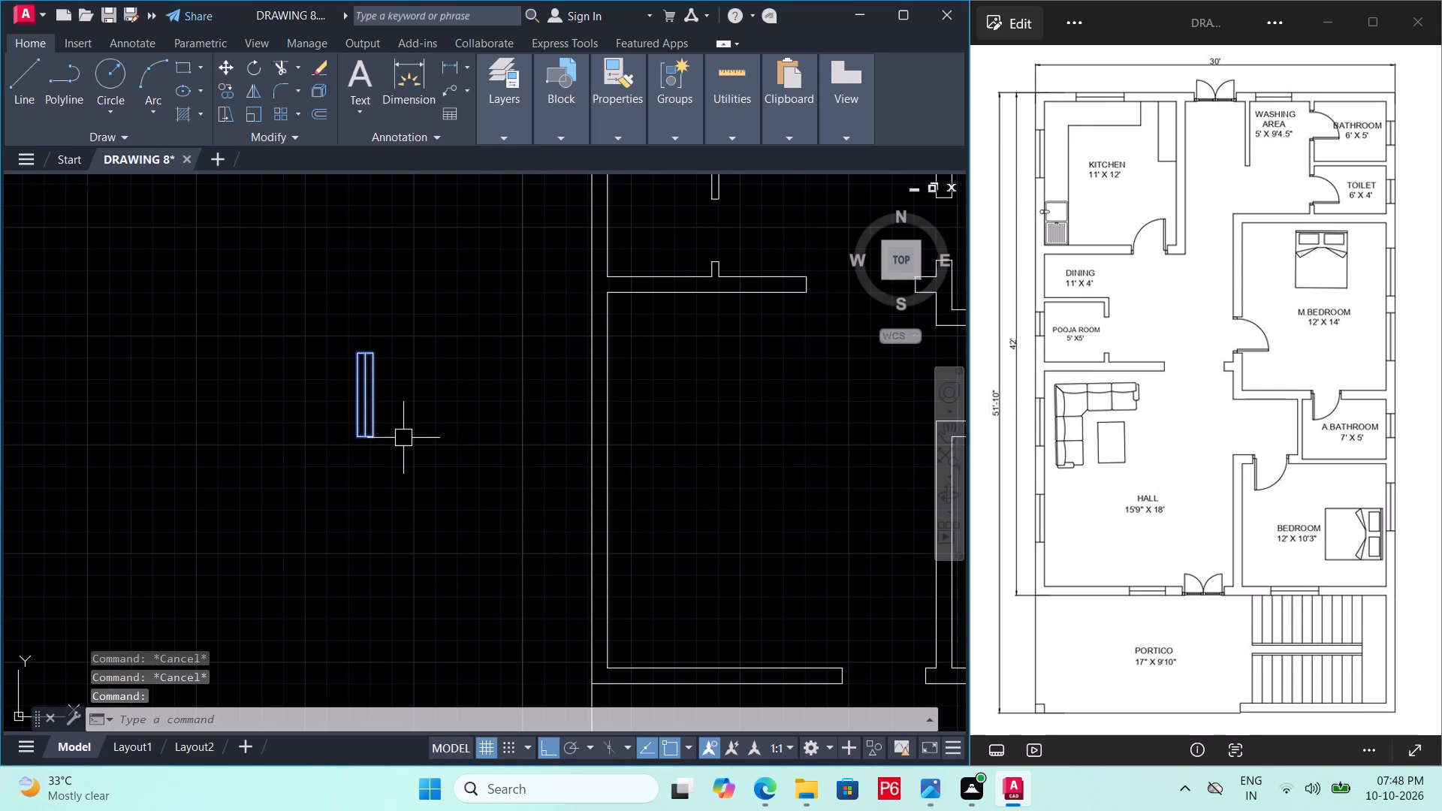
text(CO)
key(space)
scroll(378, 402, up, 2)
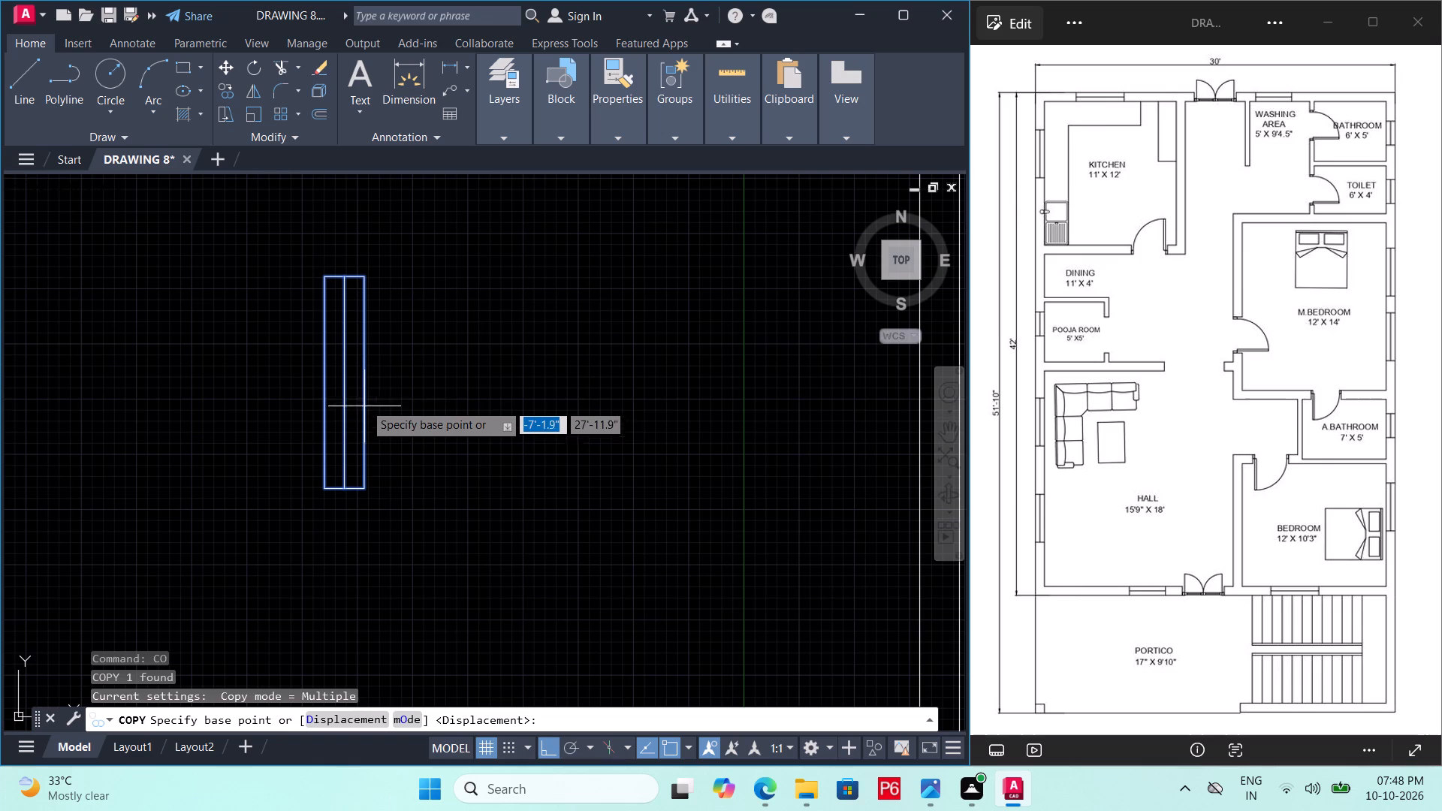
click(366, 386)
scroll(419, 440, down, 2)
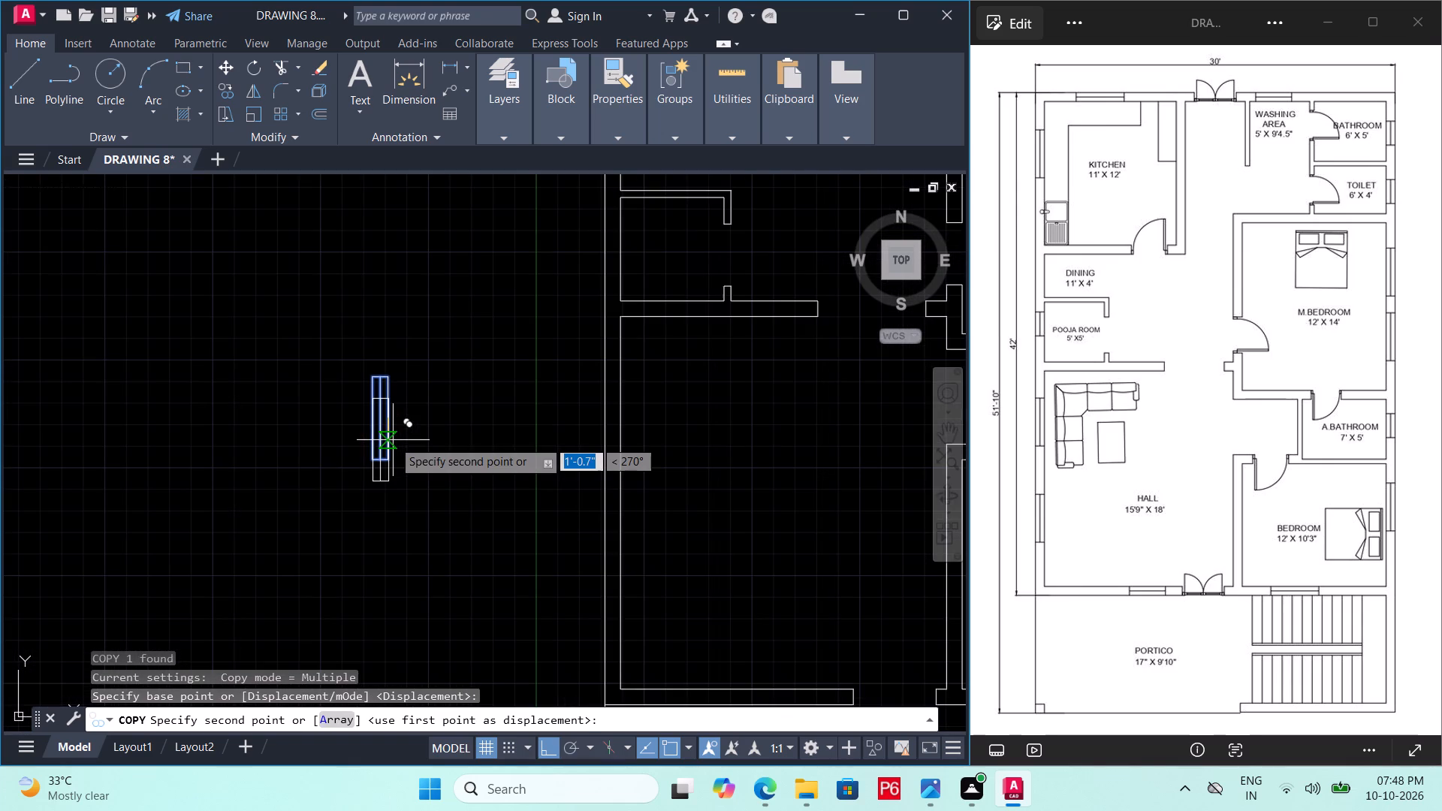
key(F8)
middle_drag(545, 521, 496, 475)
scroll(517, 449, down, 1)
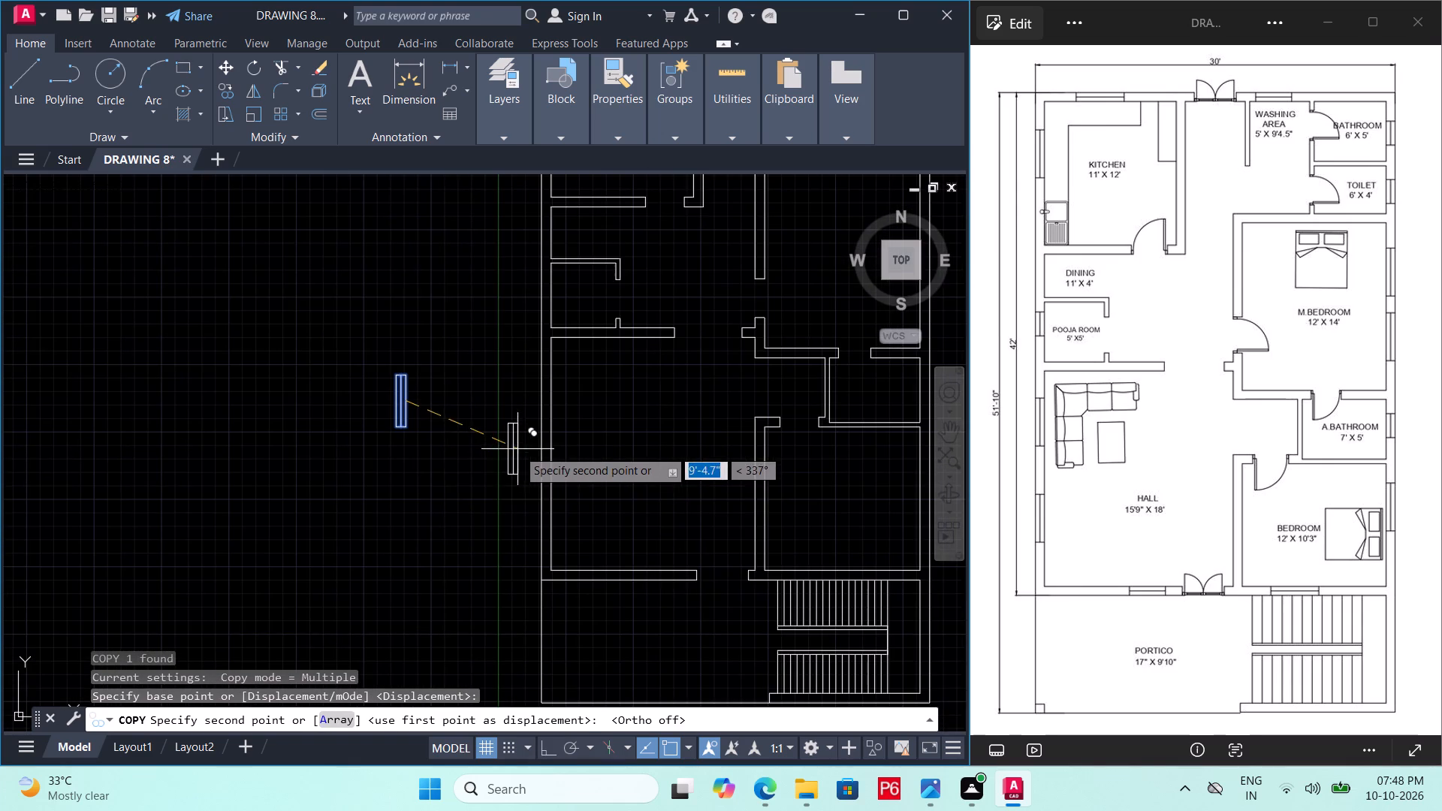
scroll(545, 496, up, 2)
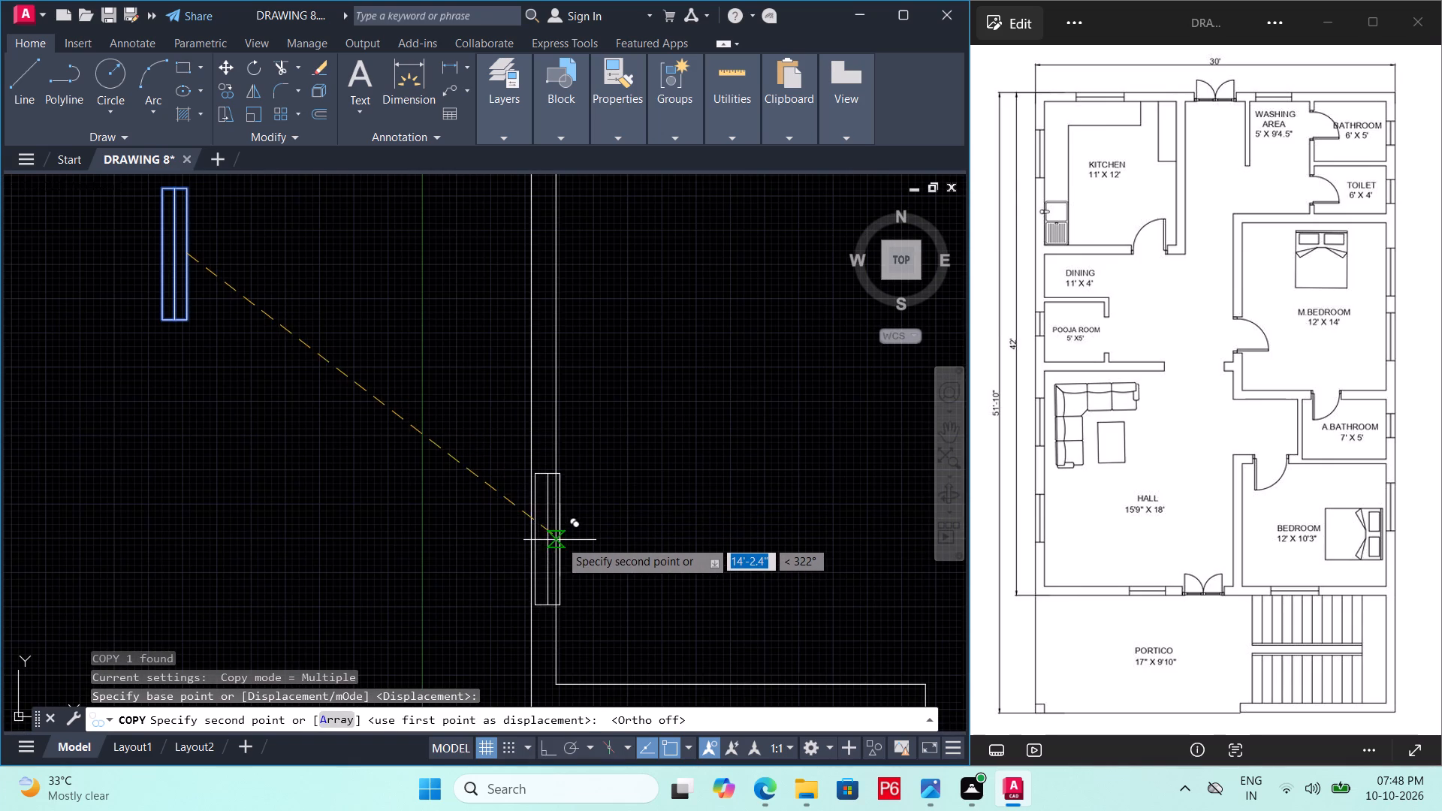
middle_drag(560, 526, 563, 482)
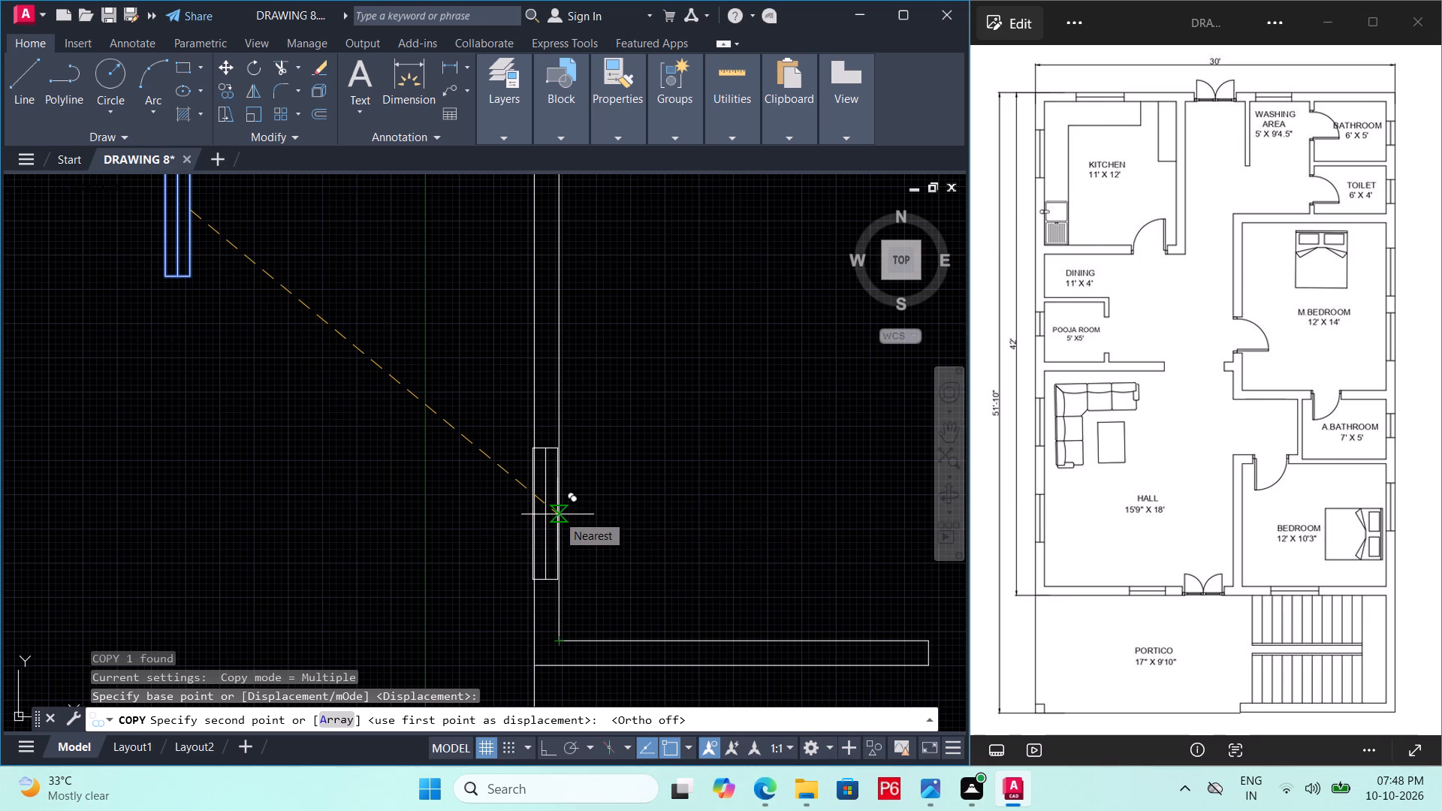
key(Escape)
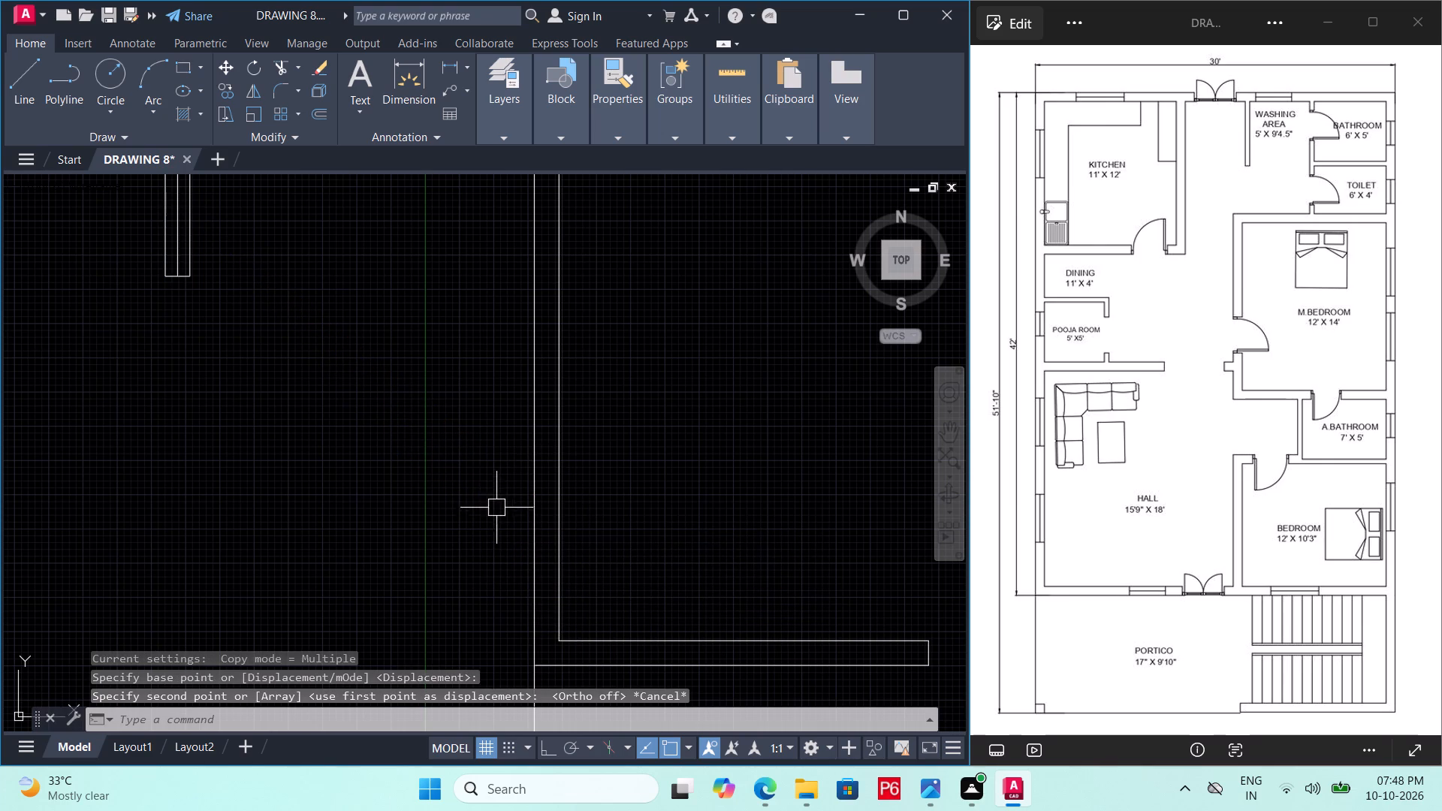
Save the drawing.
key(ctrl+s)
key(ctrl+s)
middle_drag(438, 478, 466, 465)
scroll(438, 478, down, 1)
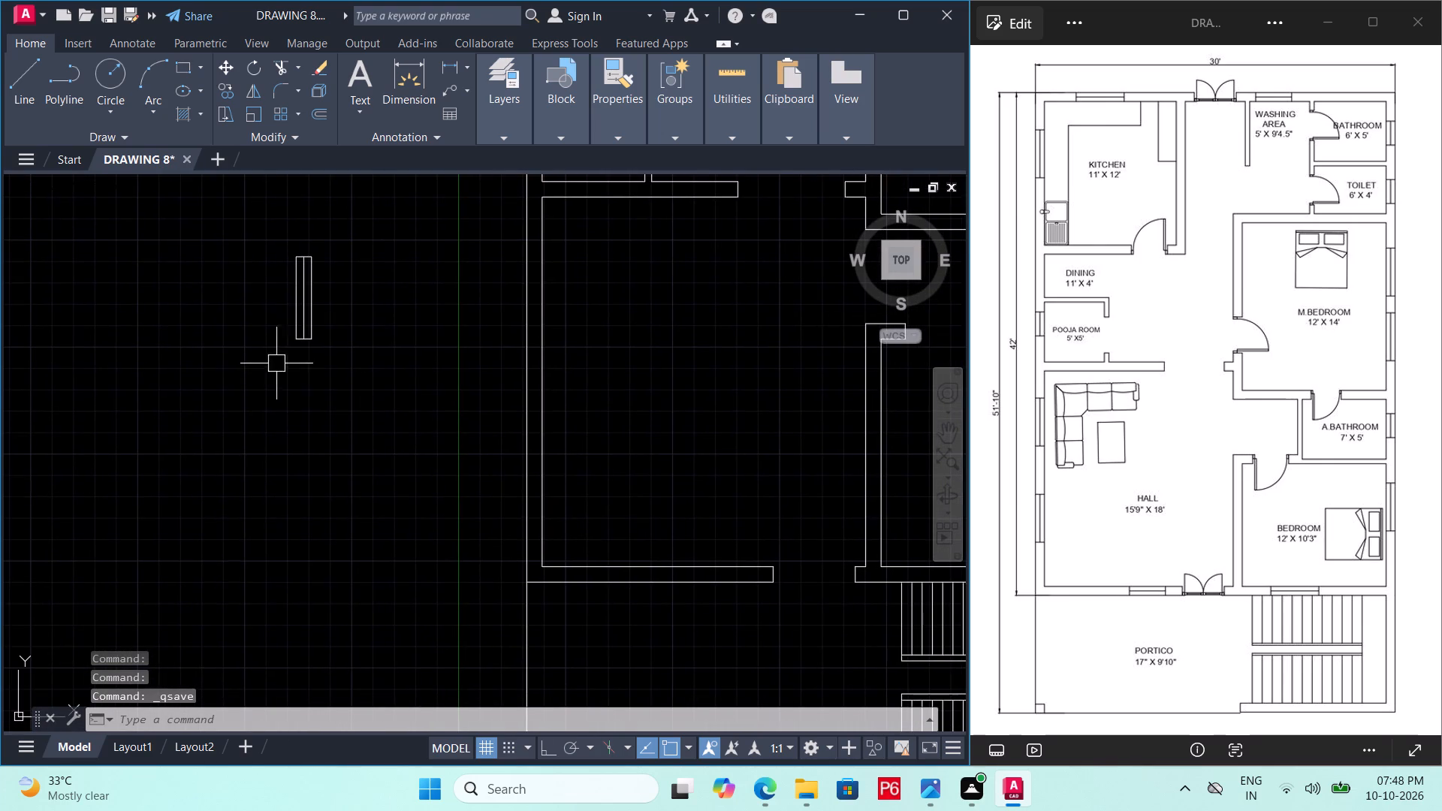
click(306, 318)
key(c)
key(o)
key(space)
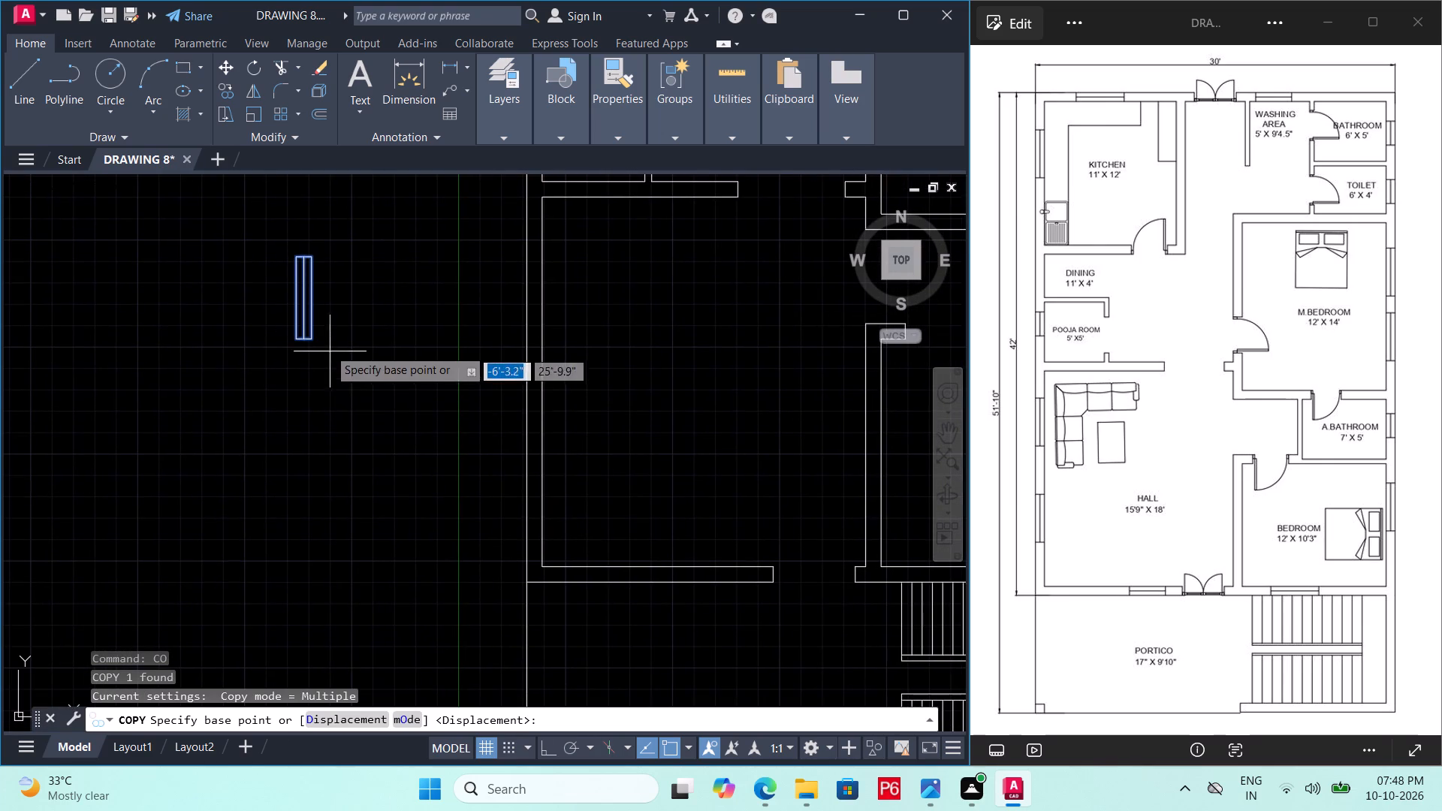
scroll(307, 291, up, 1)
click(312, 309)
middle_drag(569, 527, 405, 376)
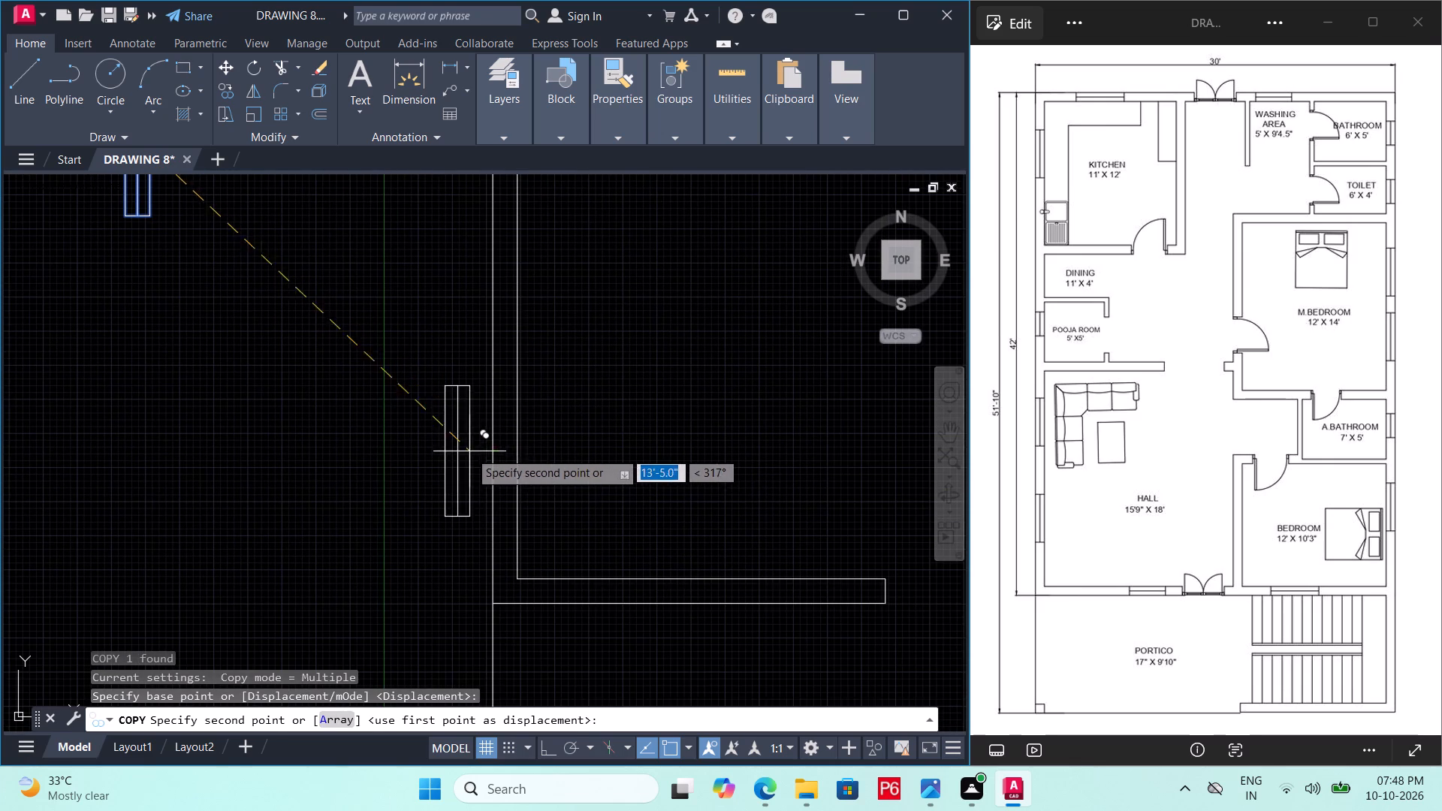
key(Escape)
Save the drawing.
key(ctrl+s)
key(ctrl+s)
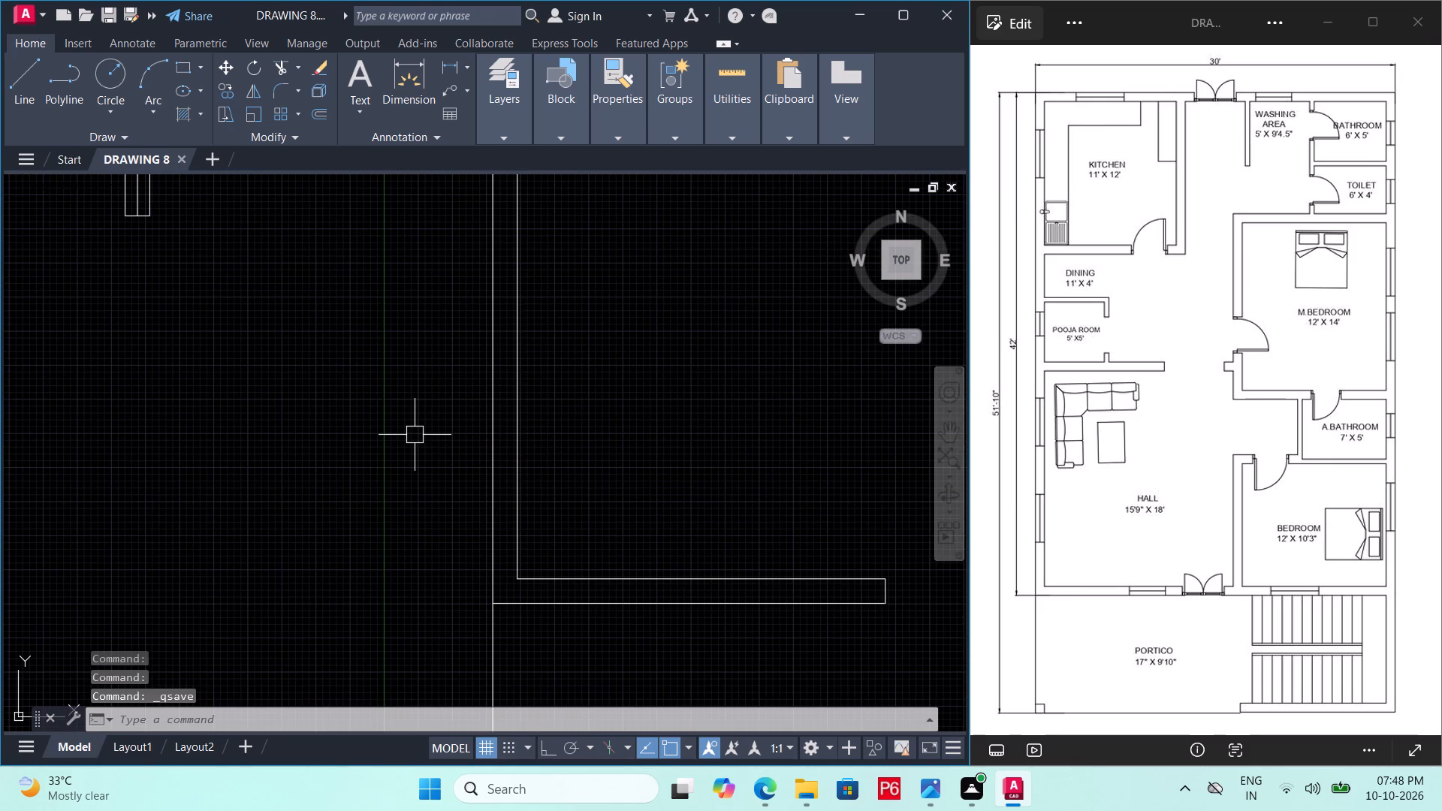
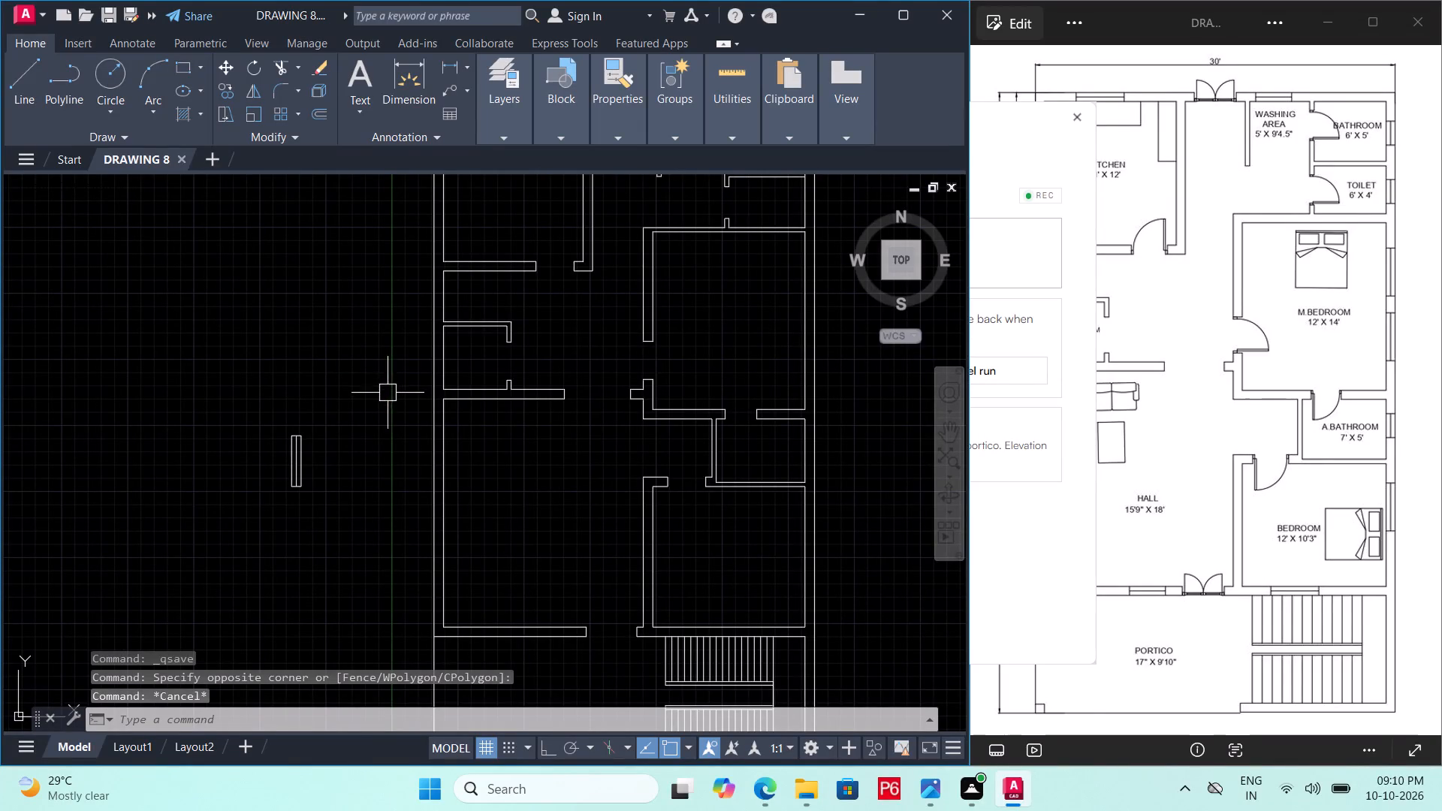
Save the drawing.
key(ctrl+s)
key(ctrl+s)
key(ctrl+s)
double_click(388, 396)
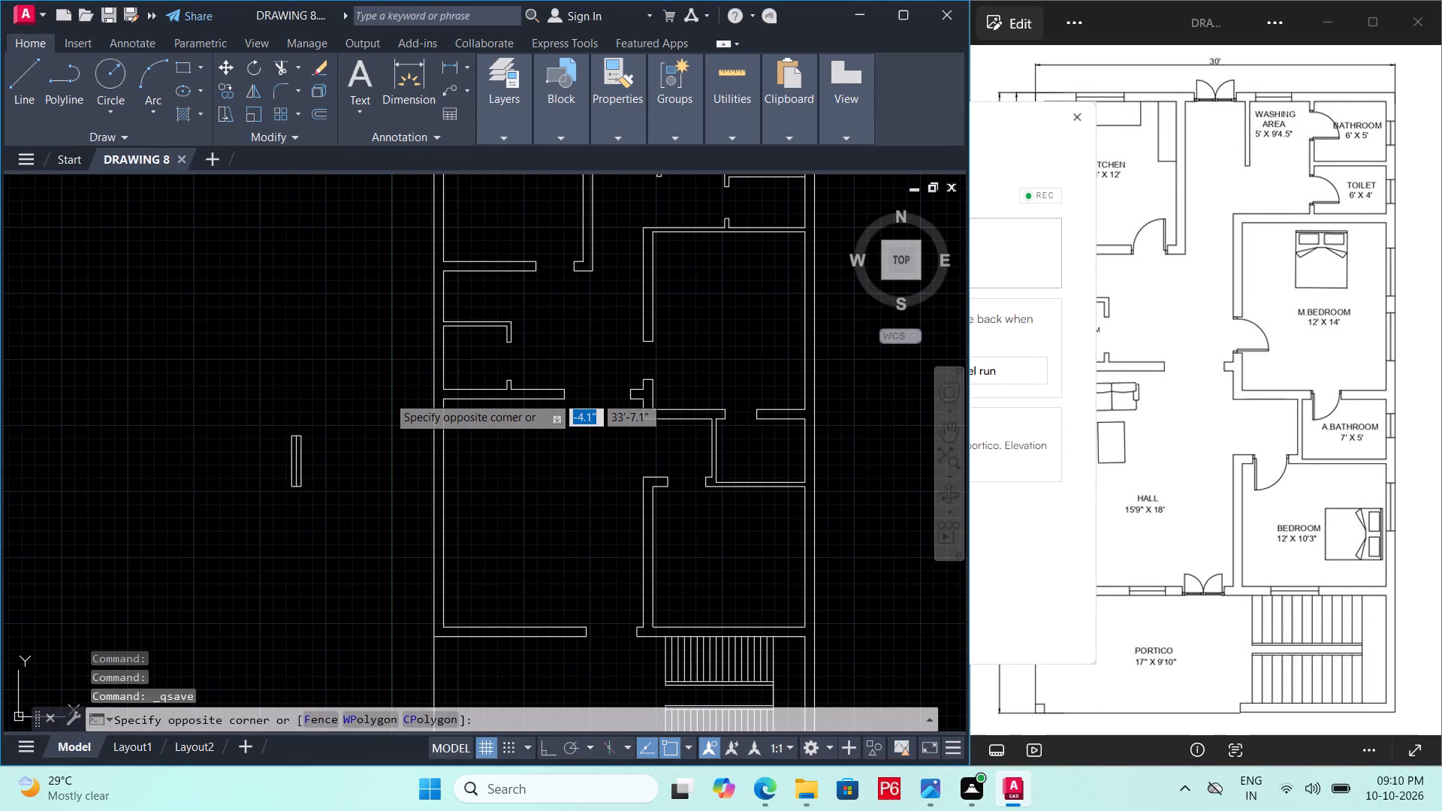
key(ctrl+s)
key(ctrl+s)
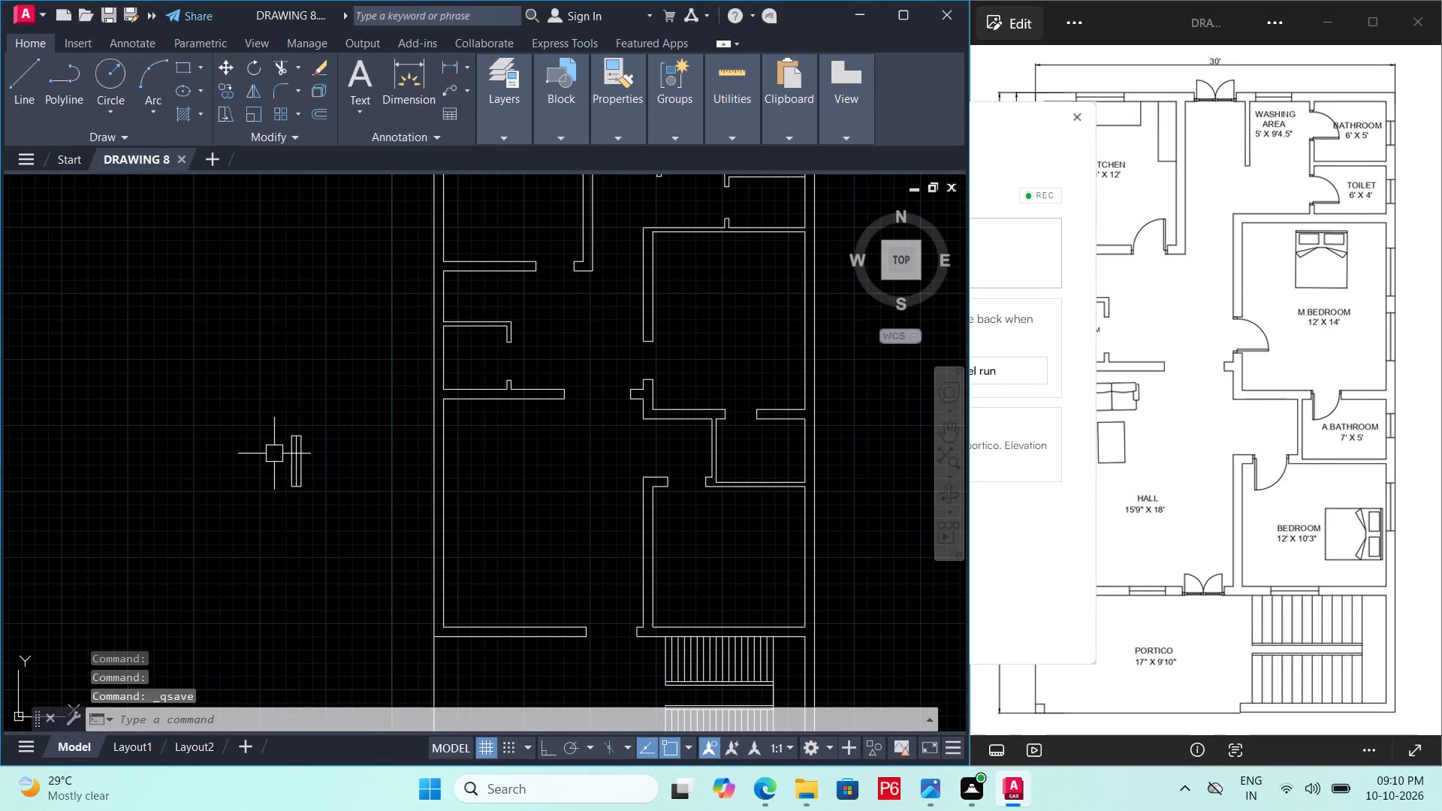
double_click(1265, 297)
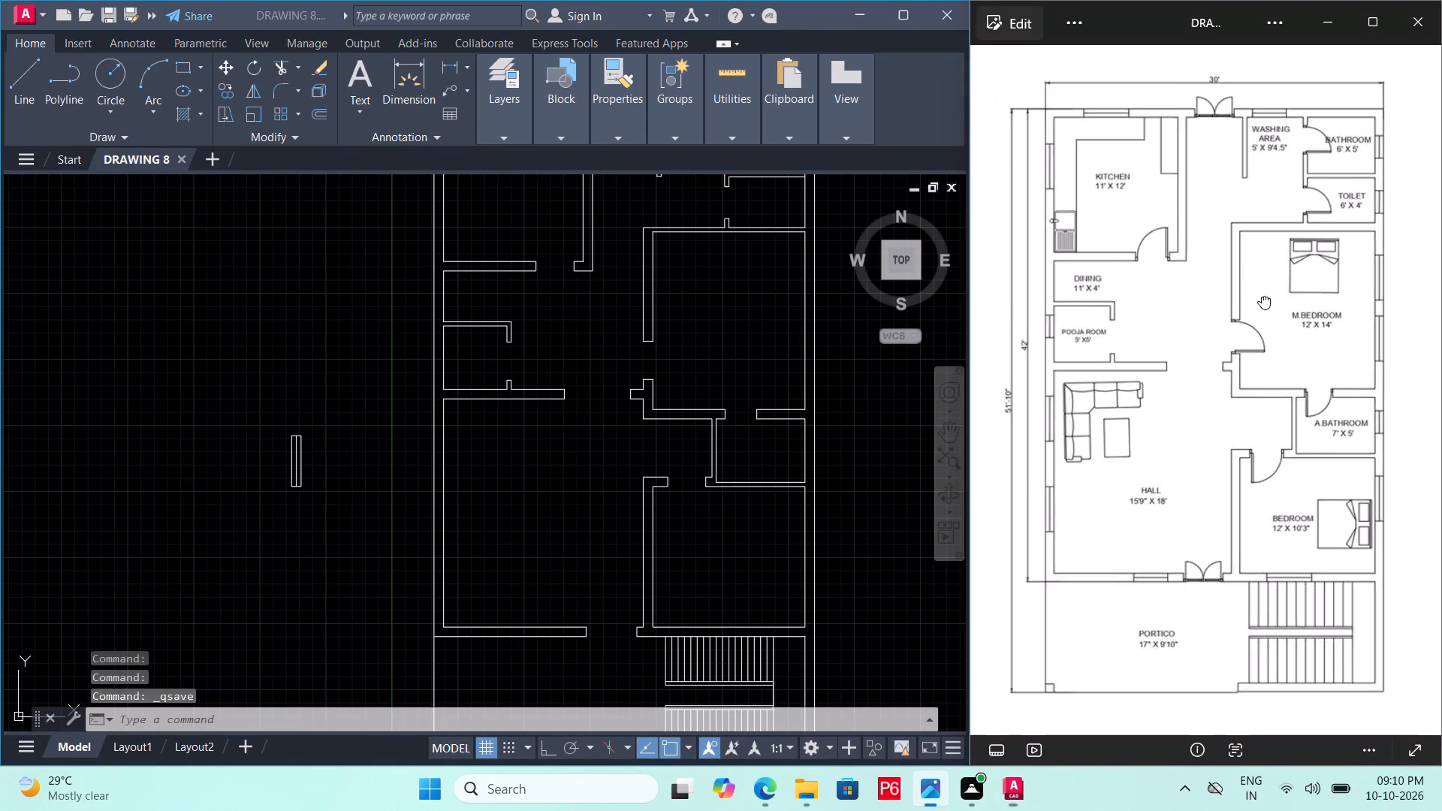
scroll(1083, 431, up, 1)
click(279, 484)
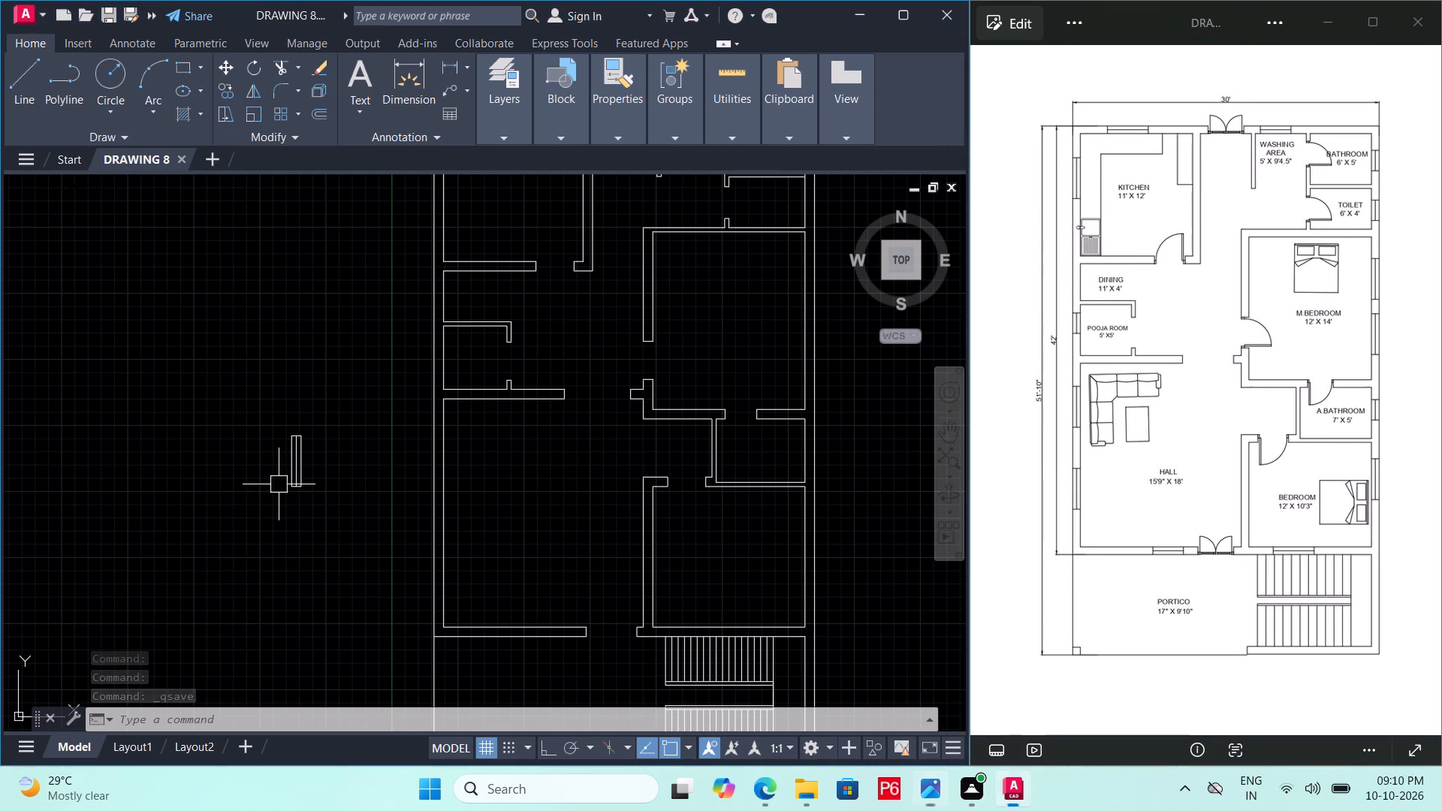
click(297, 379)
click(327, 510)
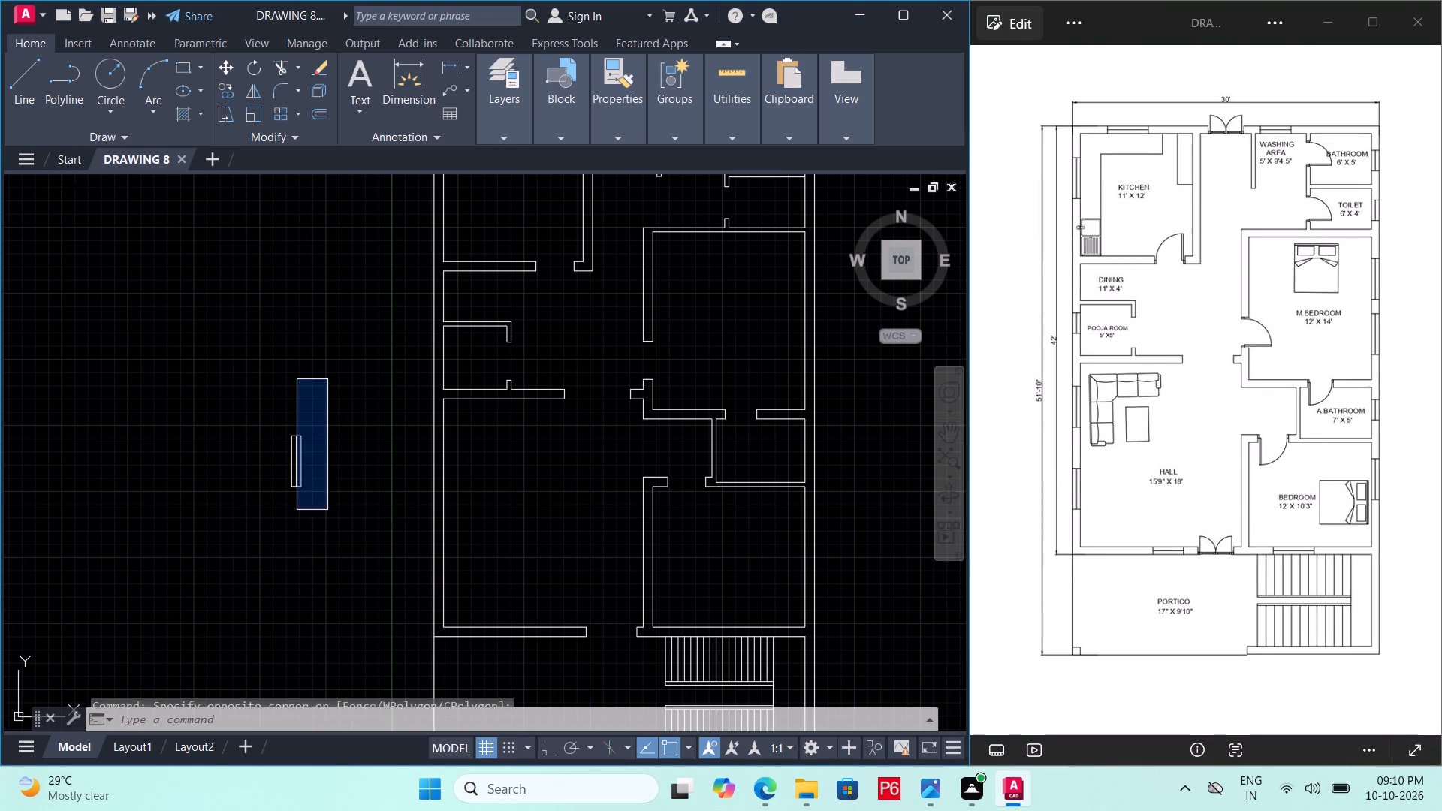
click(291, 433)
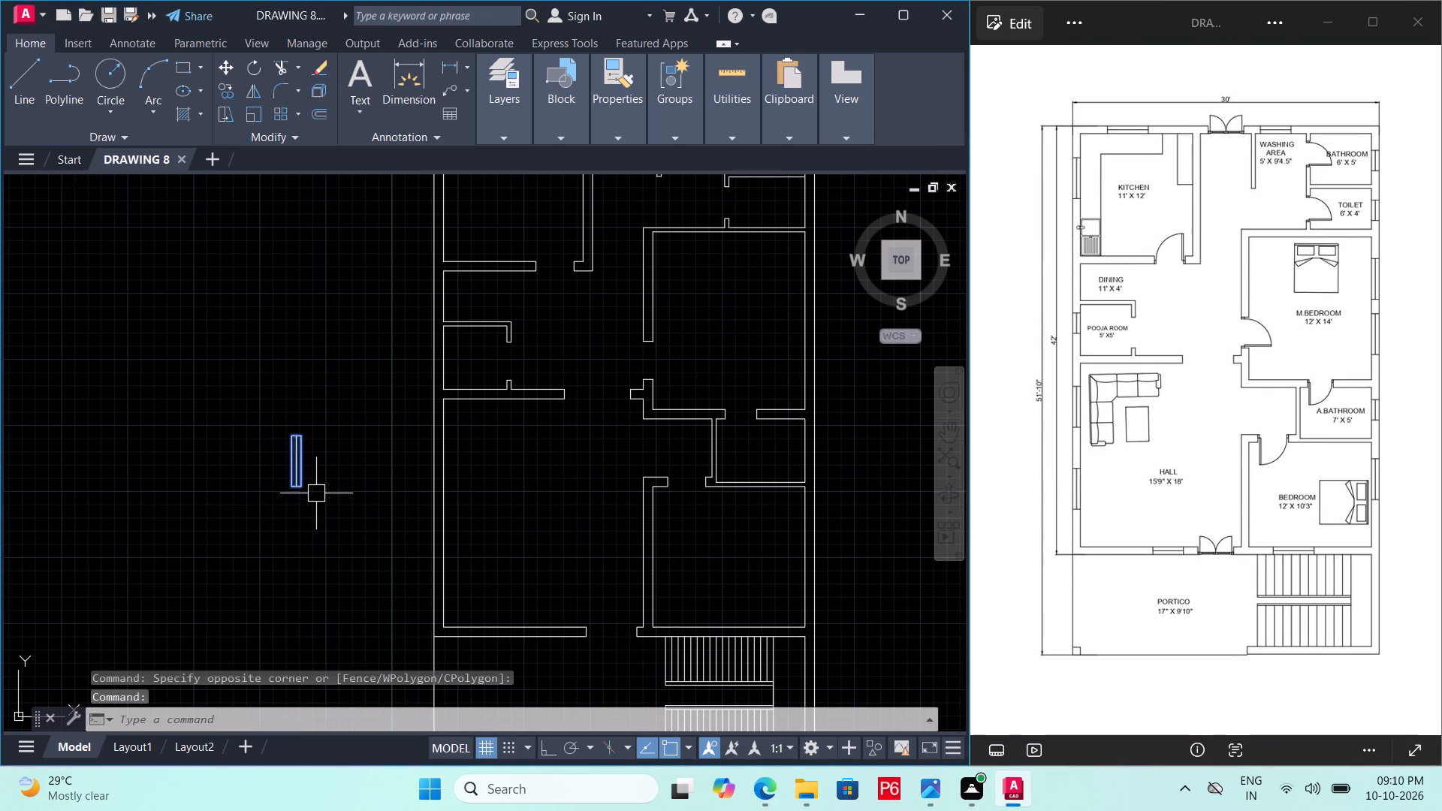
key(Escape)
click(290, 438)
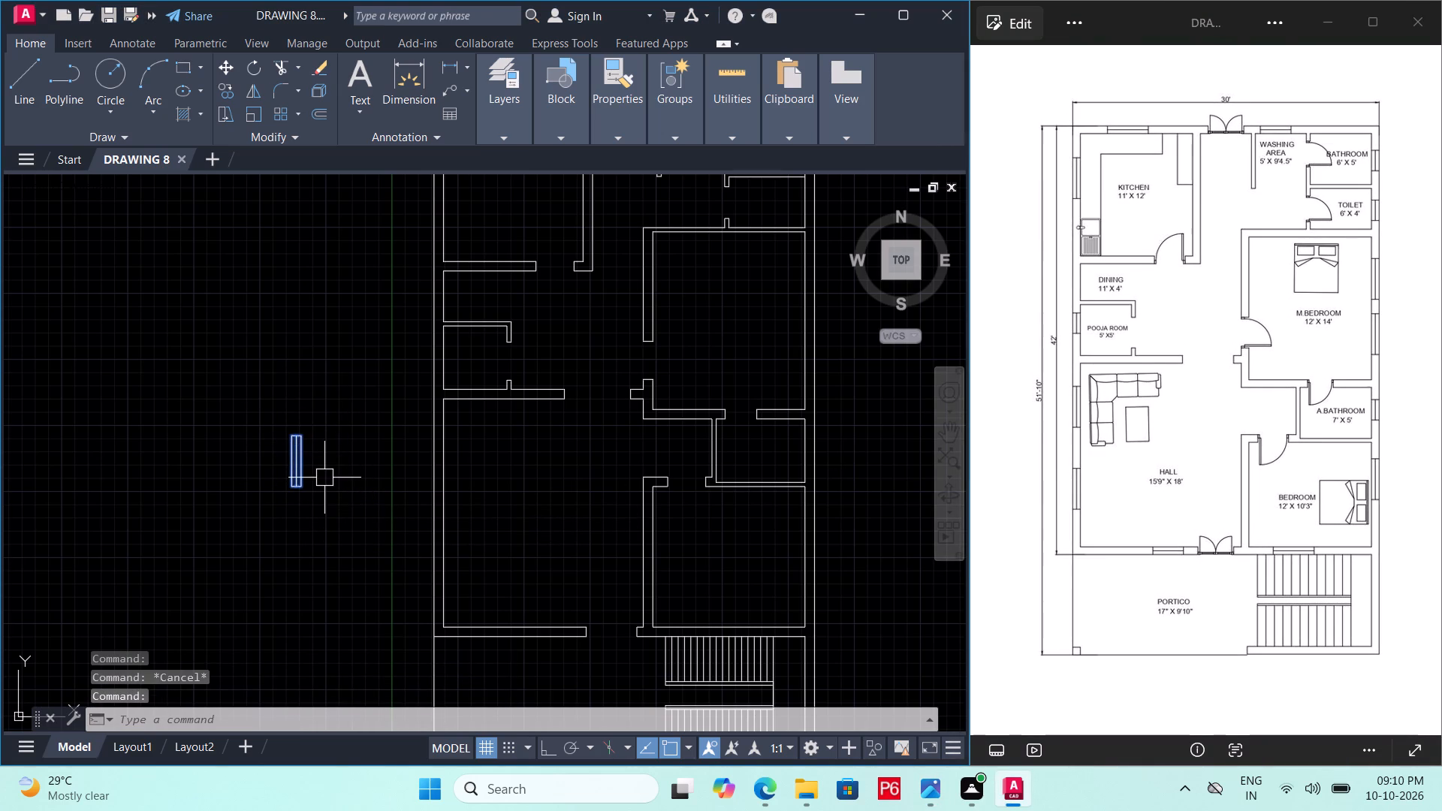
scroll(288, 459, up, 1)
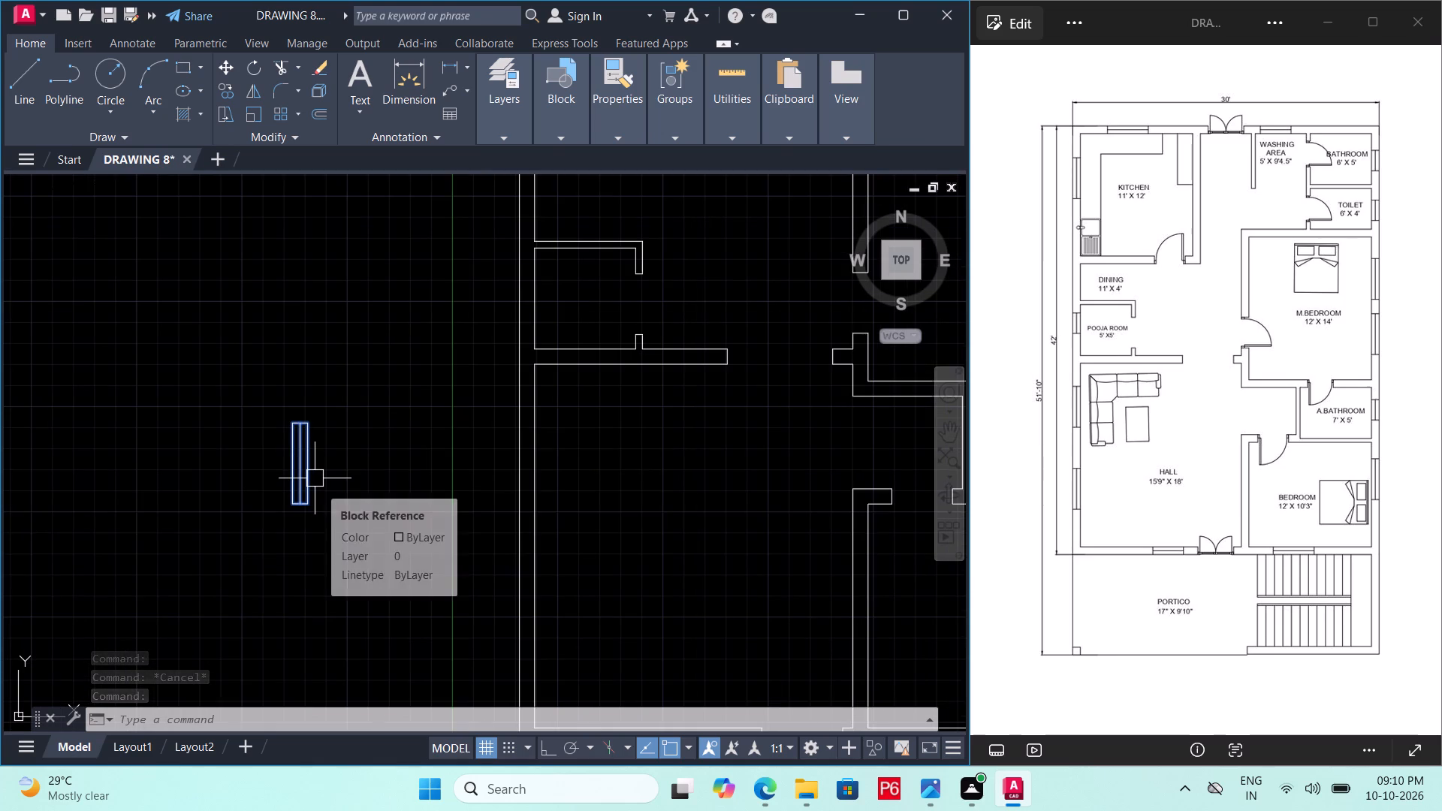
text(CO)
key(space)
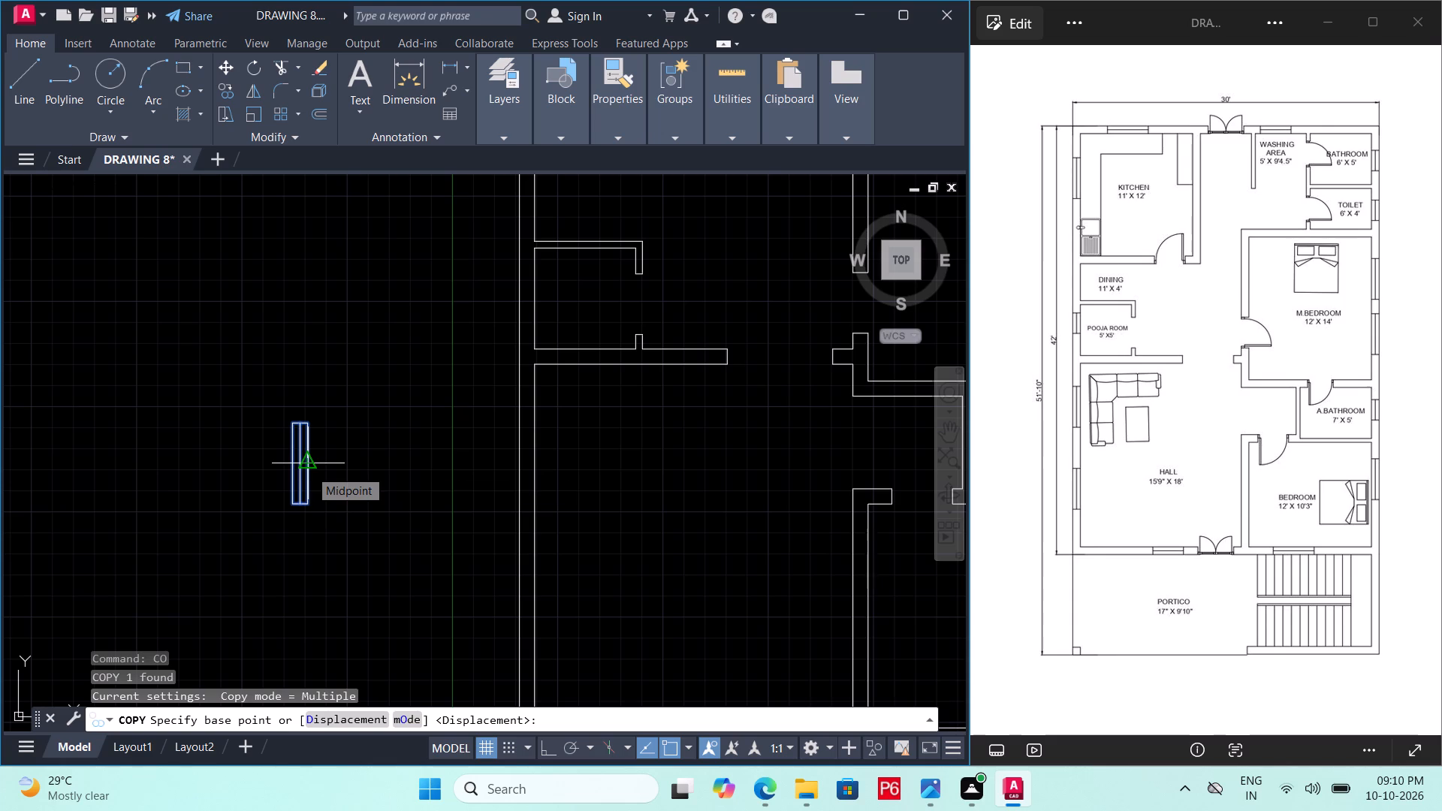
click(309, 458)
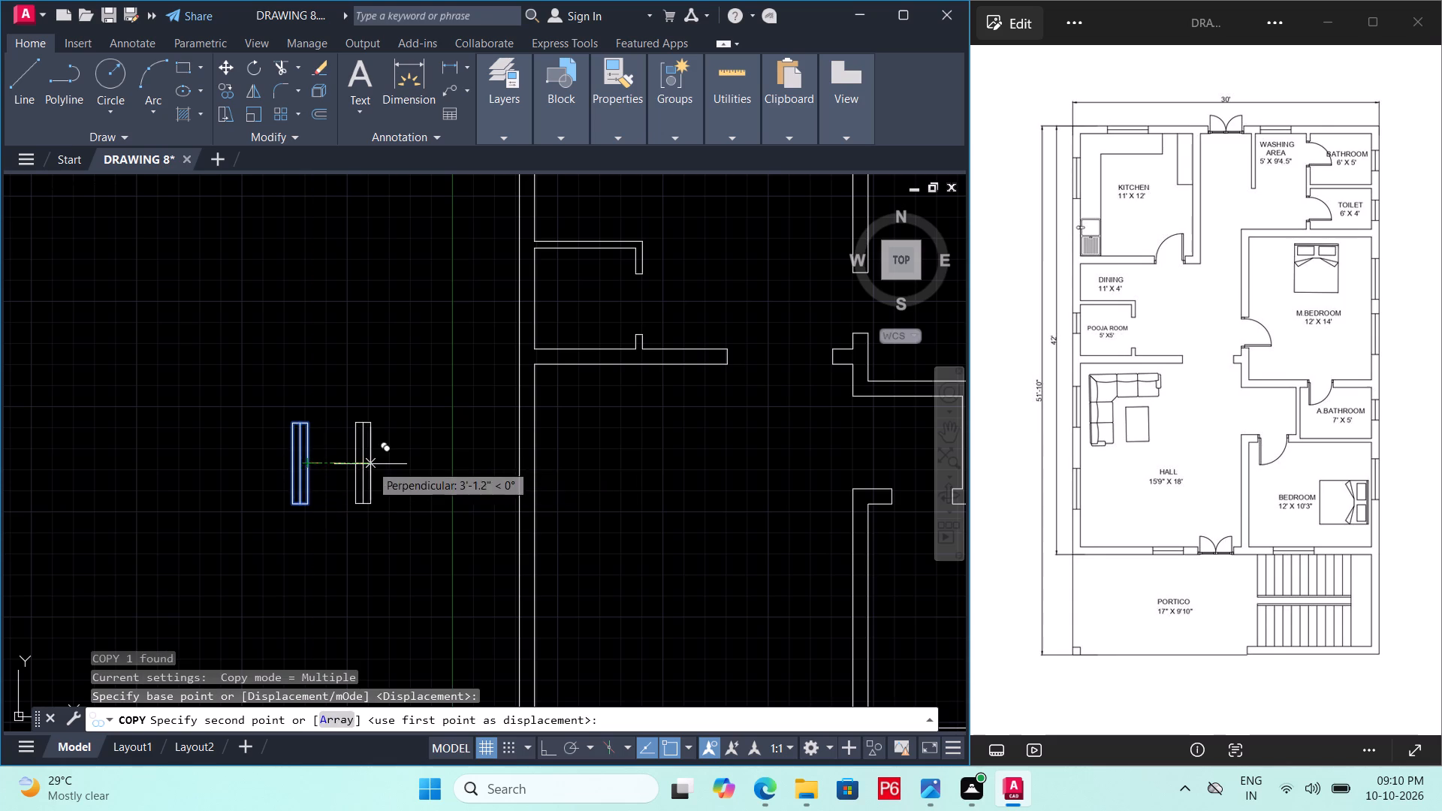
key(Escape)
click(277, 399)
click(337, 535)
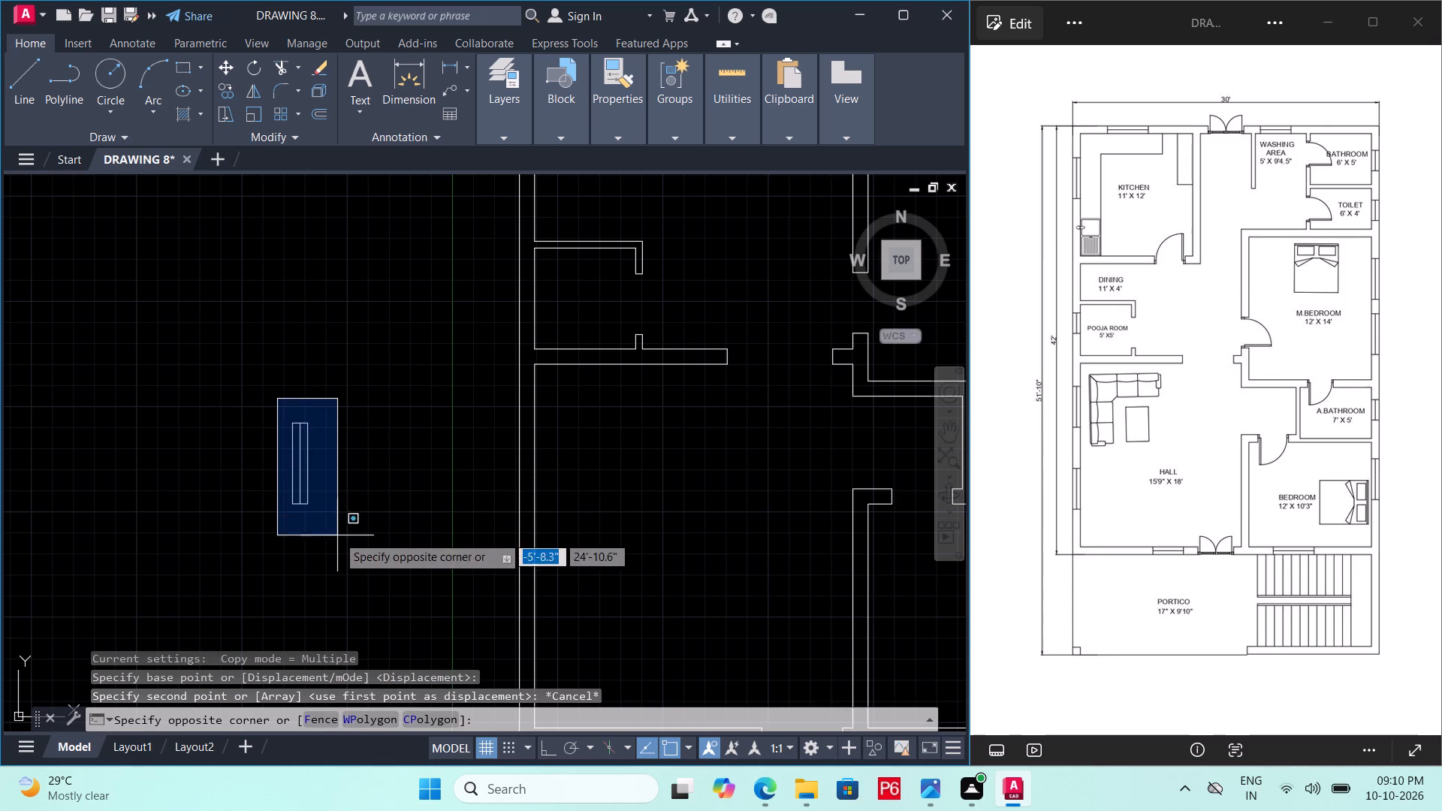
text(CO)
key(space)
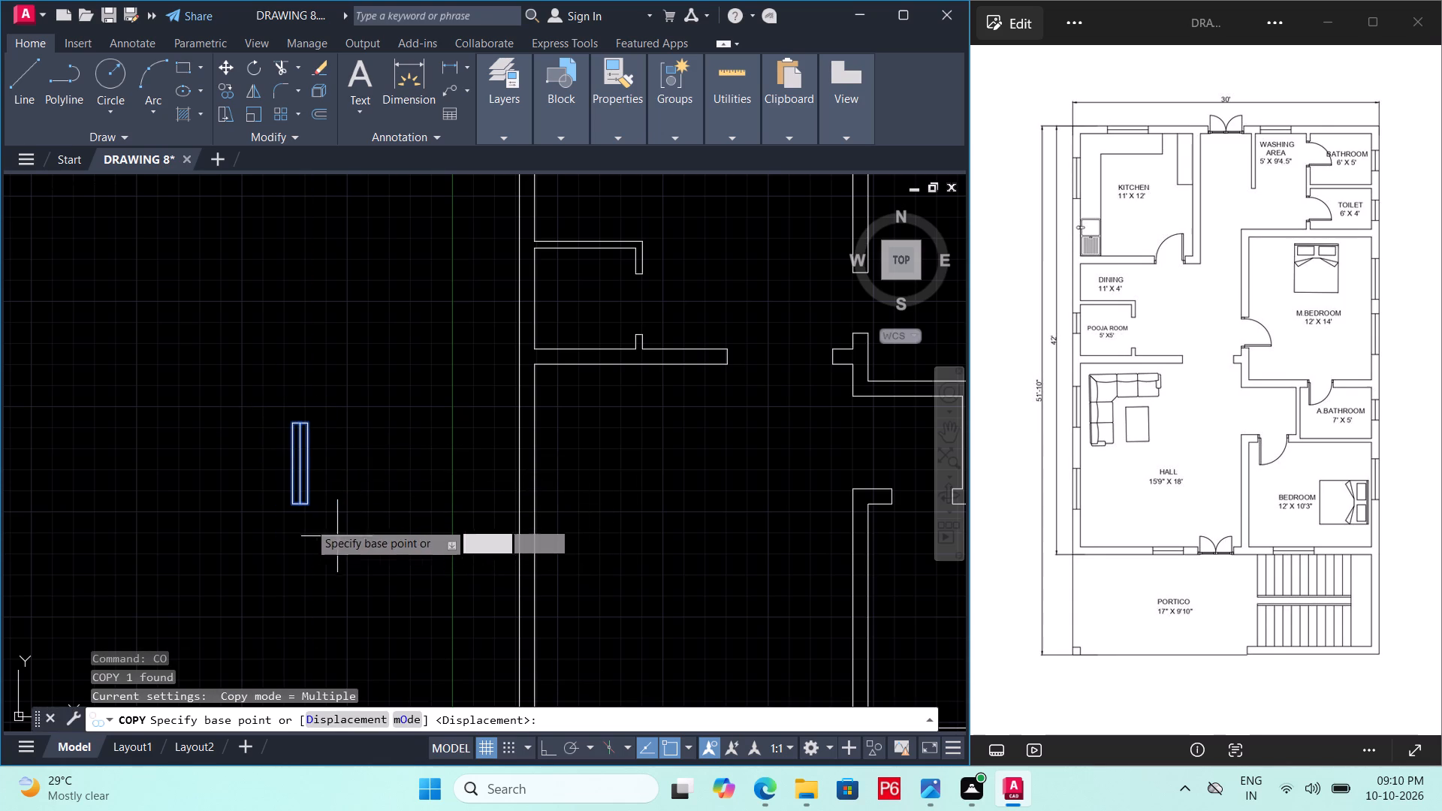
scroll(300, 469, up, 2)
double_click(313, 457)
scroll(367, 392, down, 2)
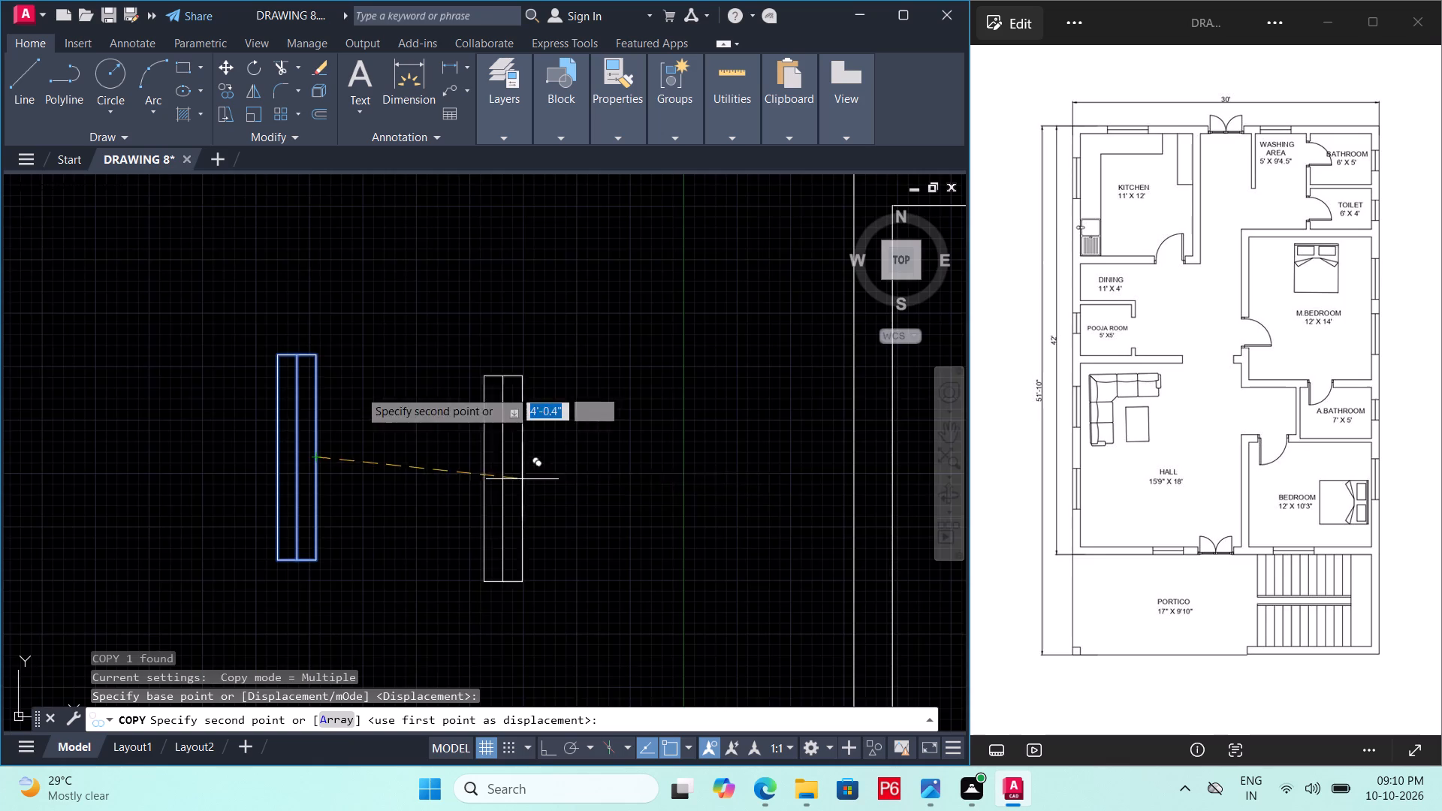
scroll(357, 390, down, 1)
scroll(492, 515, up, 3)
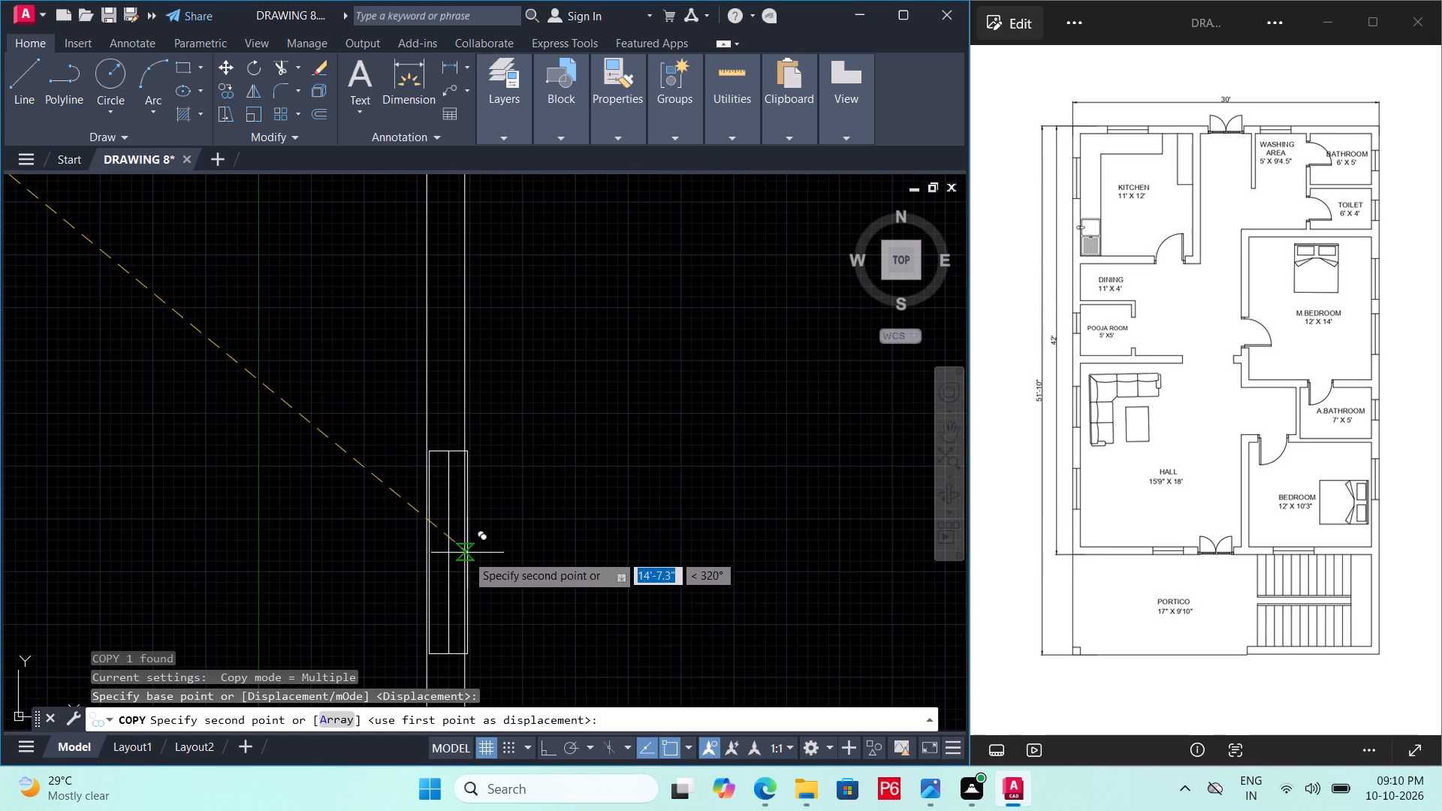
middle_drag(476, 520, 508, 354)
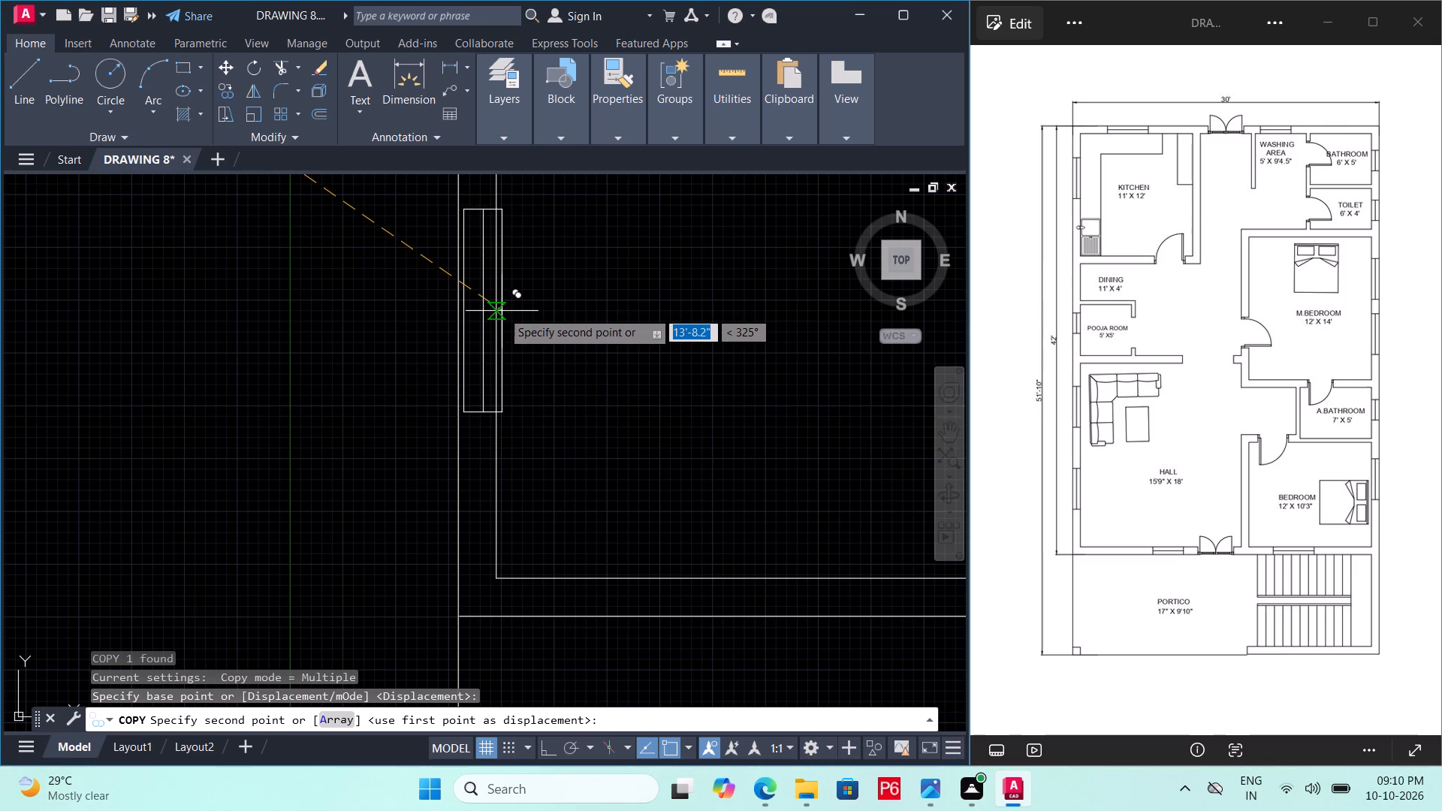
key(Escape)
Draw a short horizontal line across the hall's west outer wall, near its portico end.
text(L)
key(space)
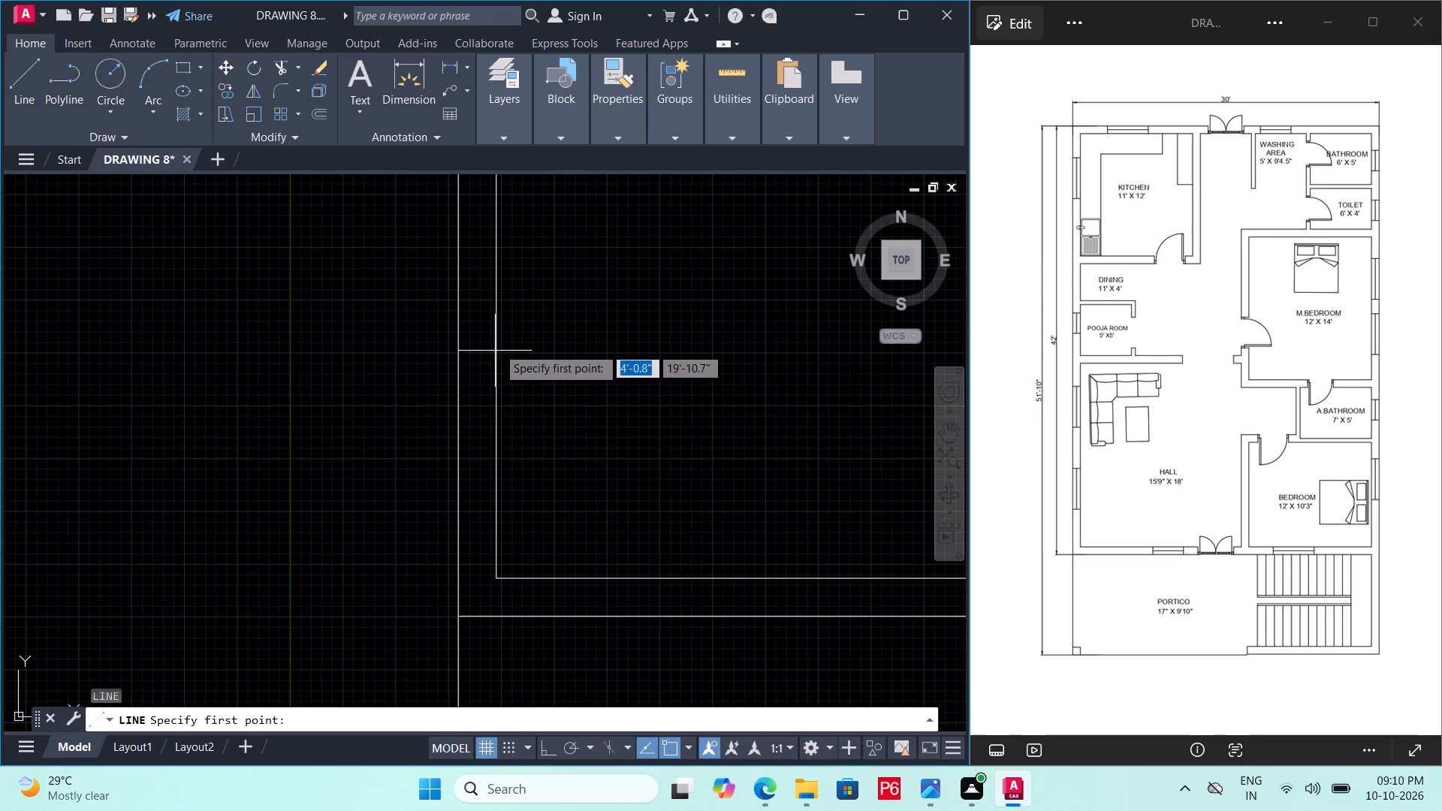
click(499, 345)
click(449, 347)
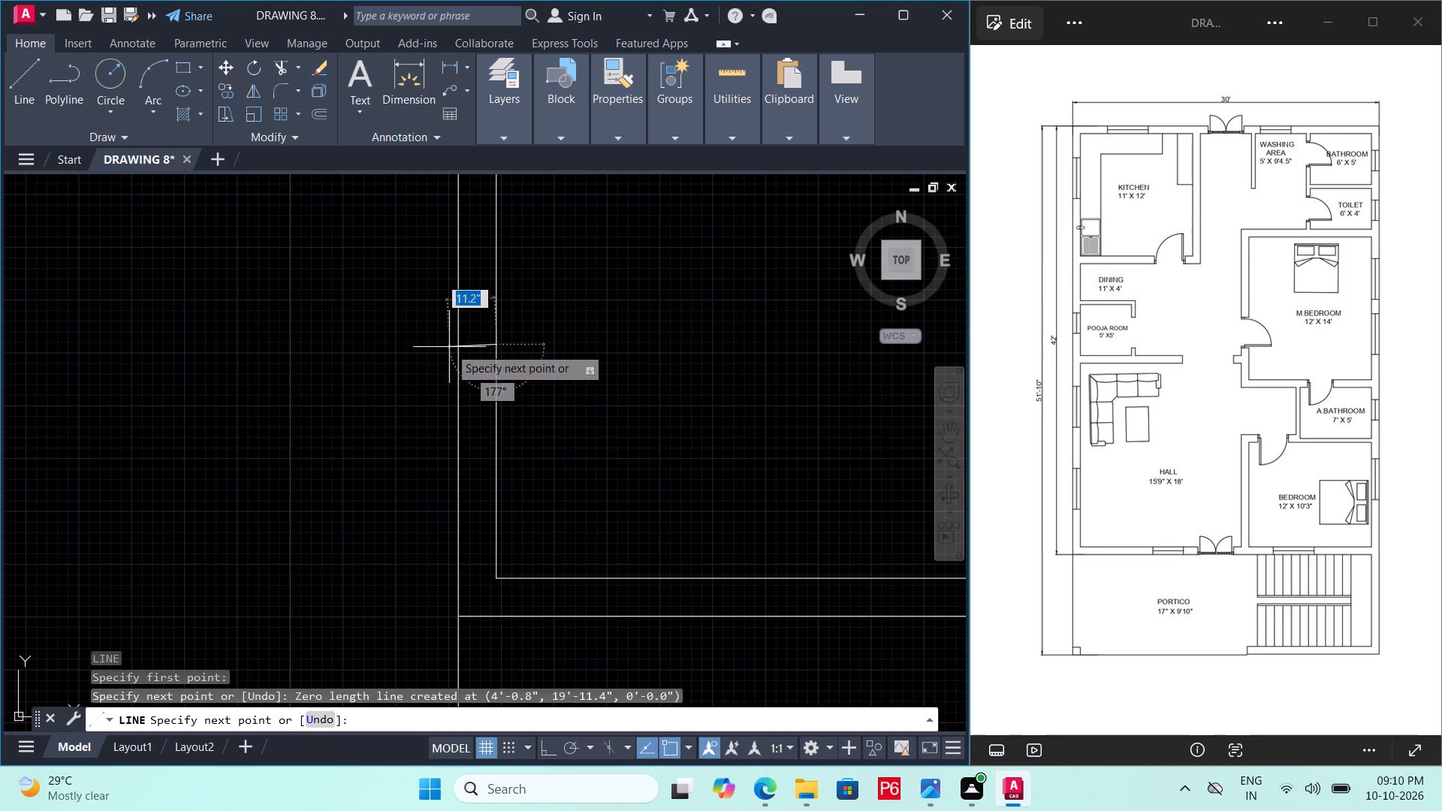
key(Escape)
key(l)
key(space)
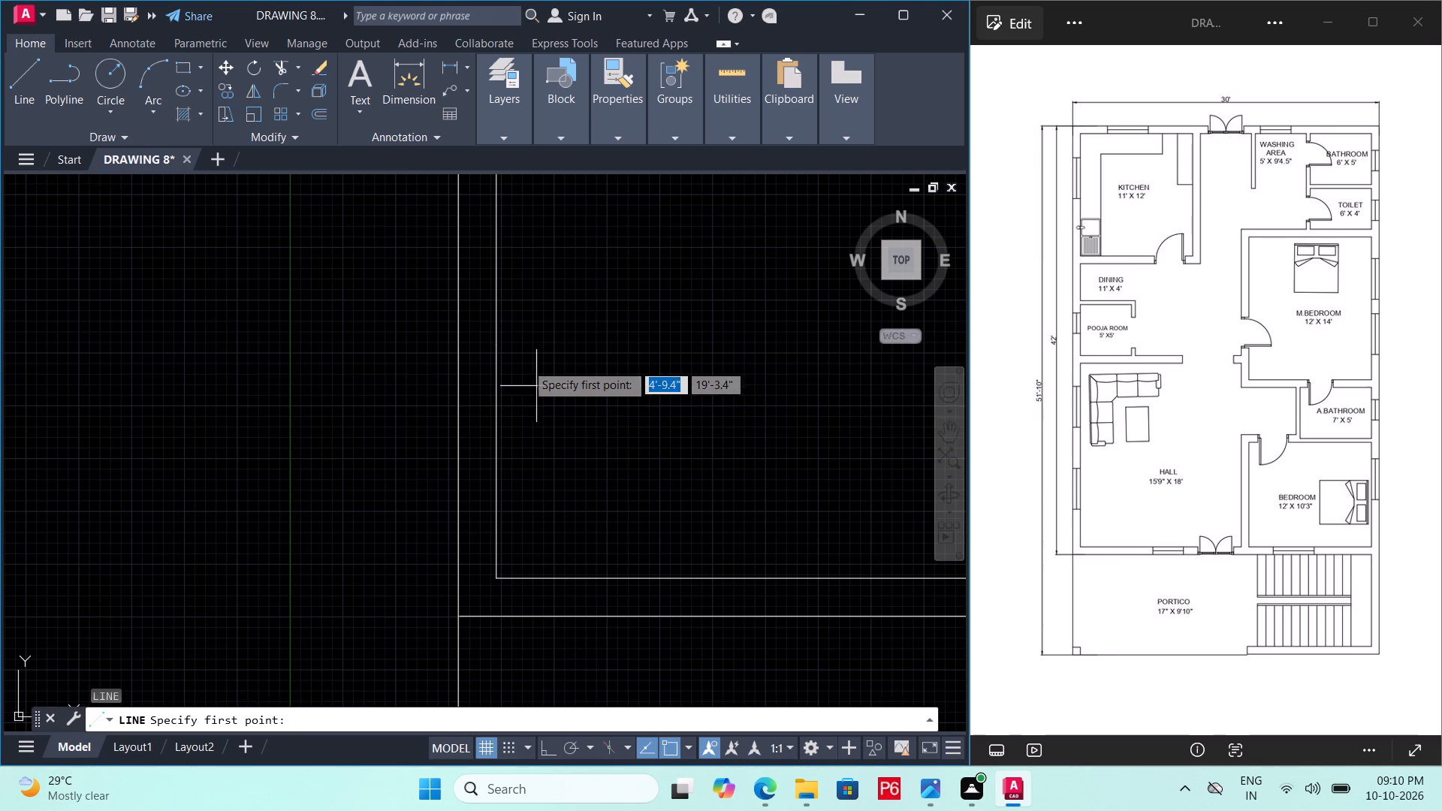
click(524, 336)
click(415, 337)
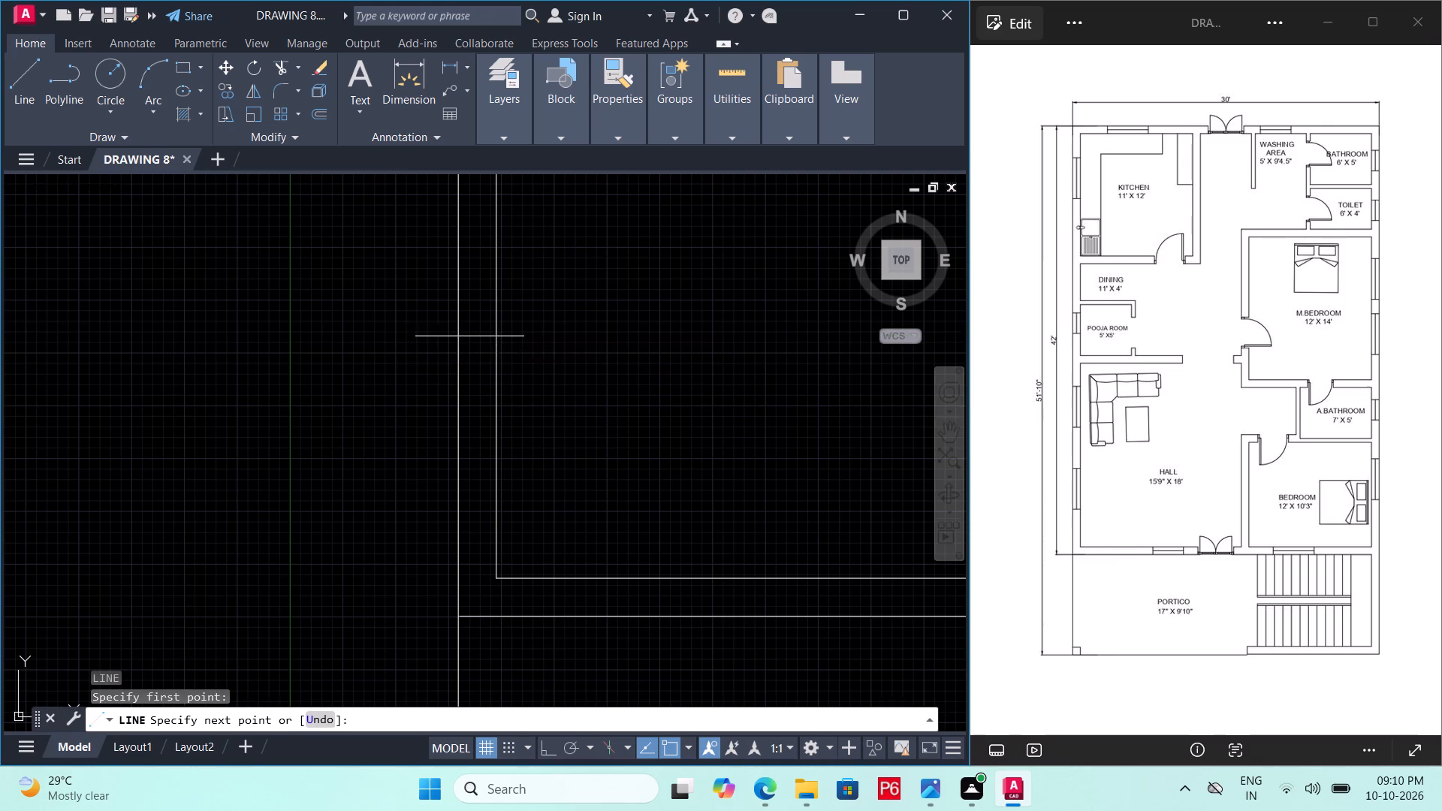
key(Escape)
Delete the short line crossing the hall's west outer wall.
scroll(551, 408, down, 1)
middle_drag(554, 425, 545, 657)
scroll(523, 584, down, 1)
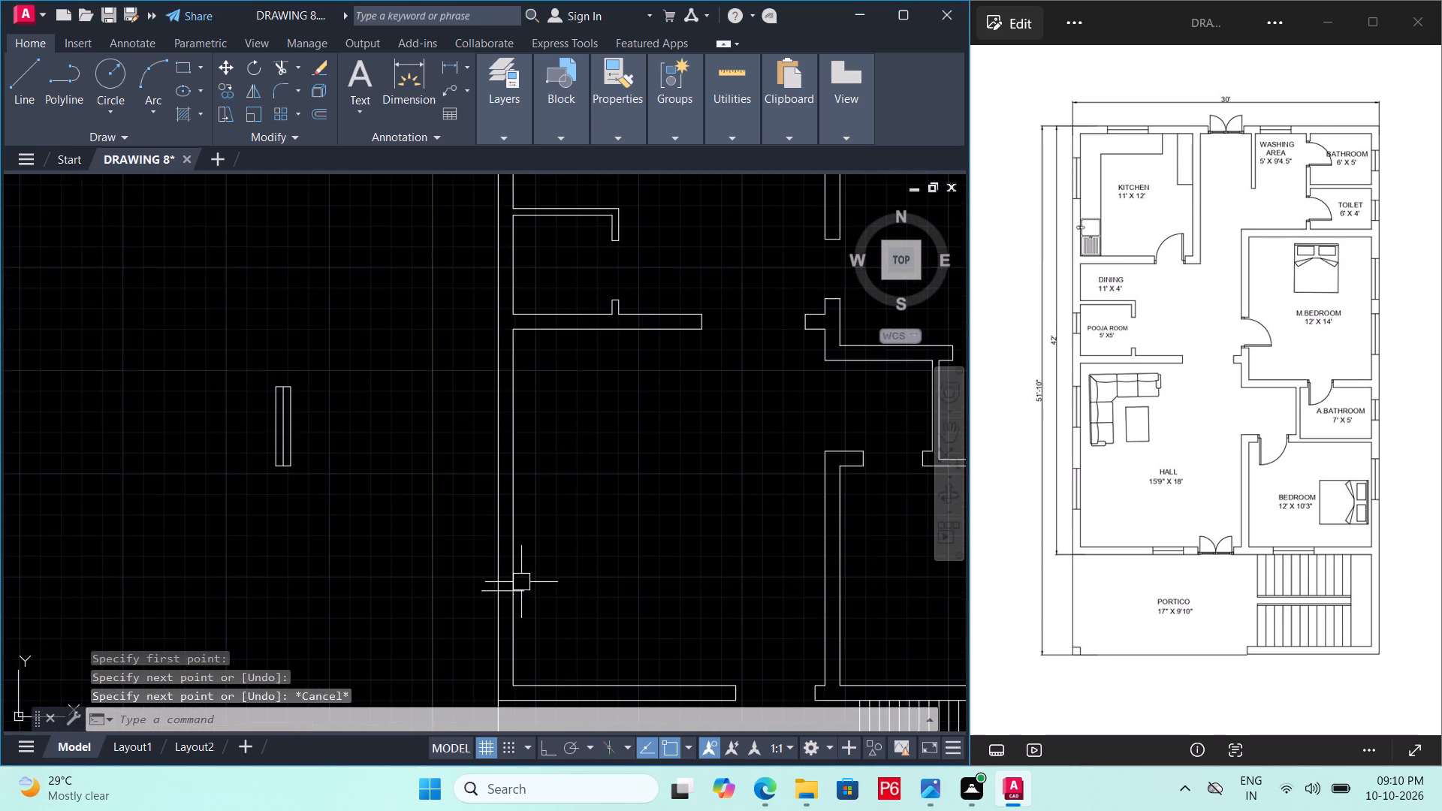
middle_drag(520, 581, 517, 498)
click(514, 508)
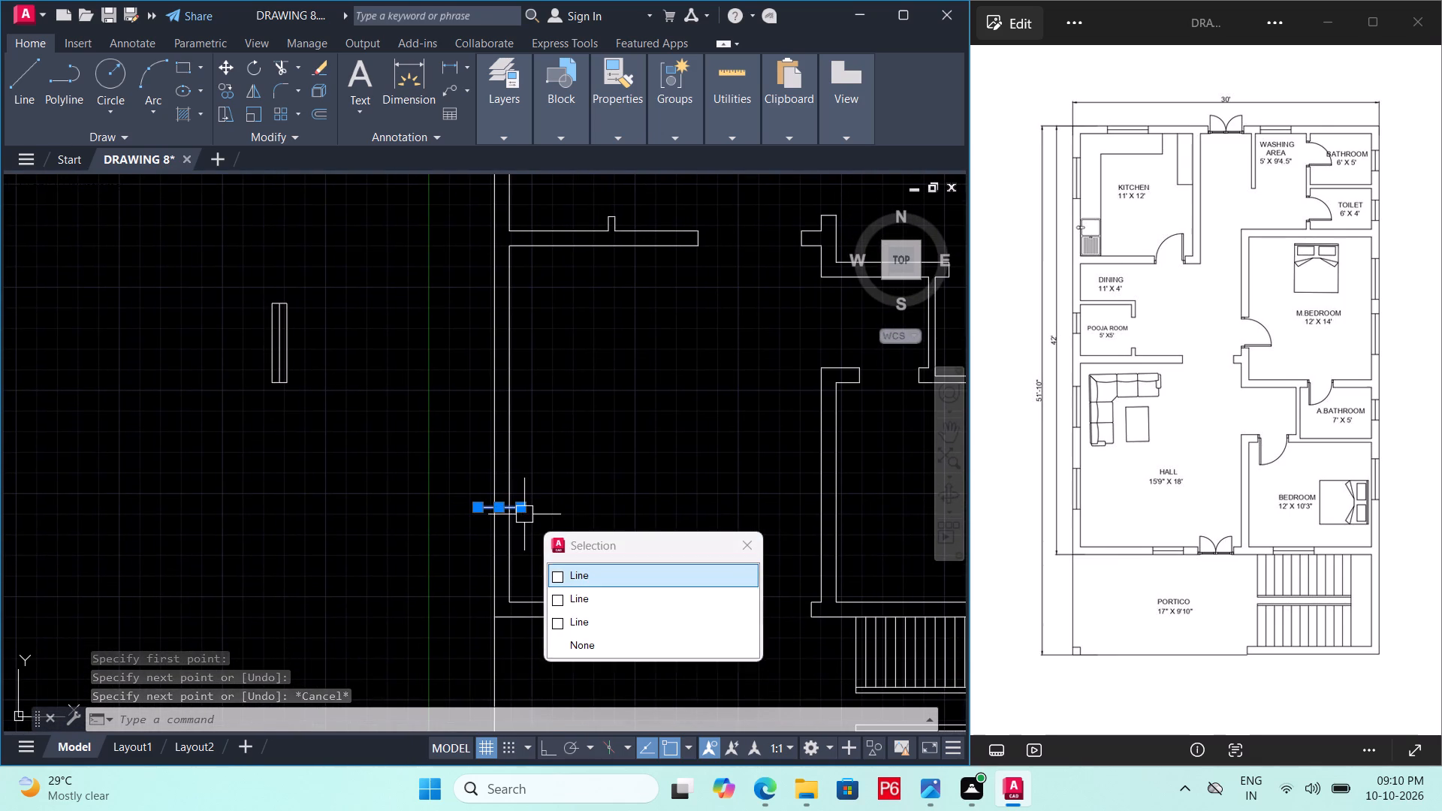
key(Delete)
Save the drawing.
key(ctrl+s)
key(ctrl+s)
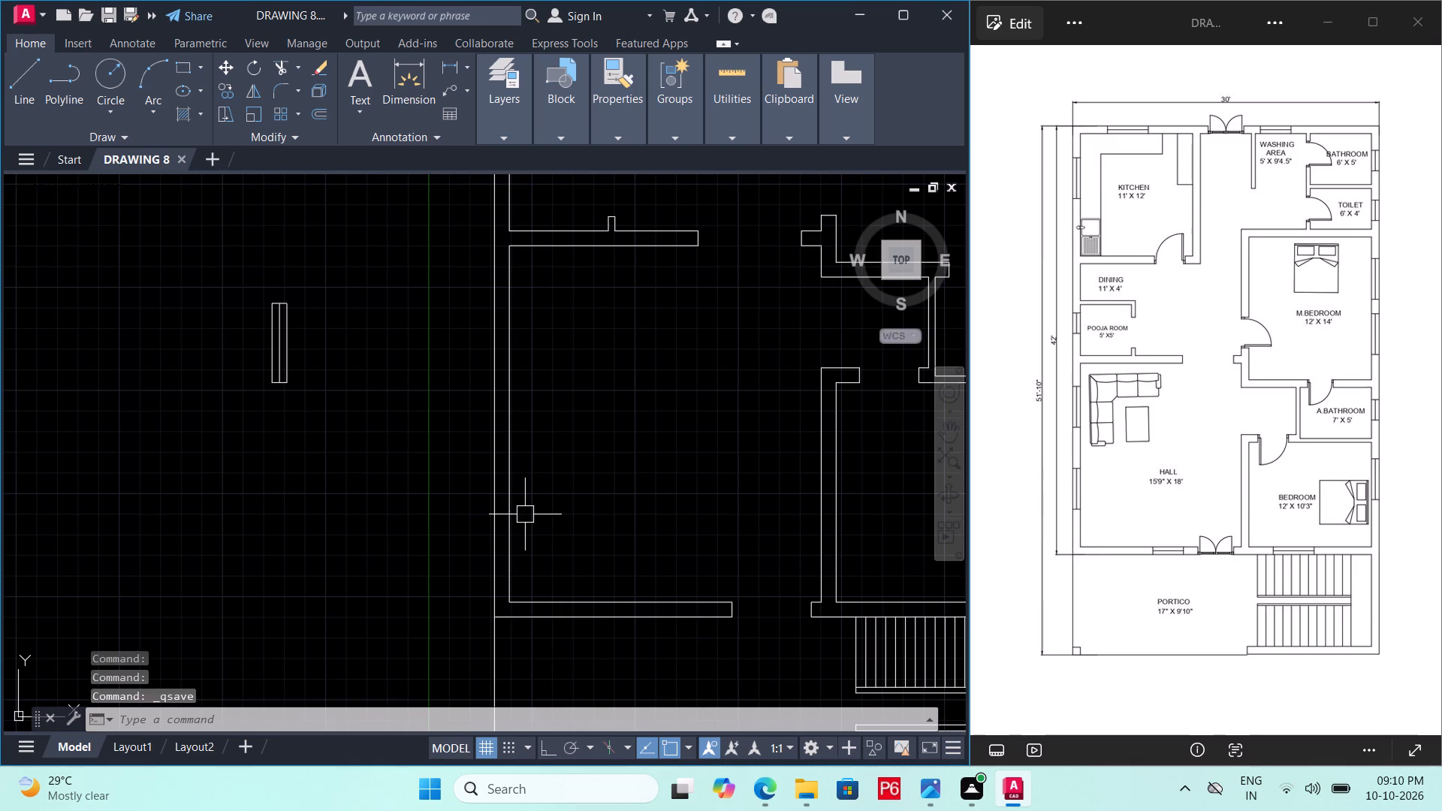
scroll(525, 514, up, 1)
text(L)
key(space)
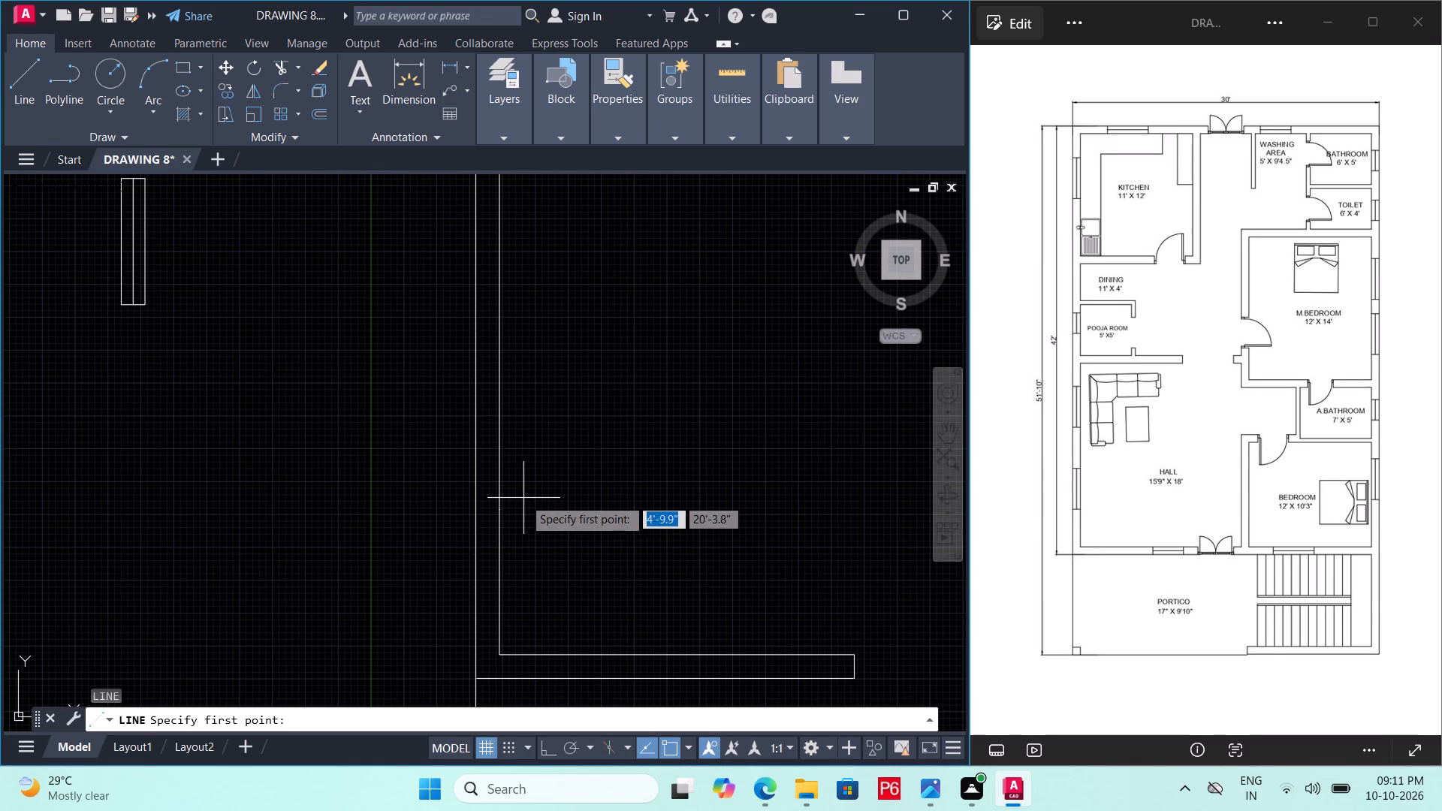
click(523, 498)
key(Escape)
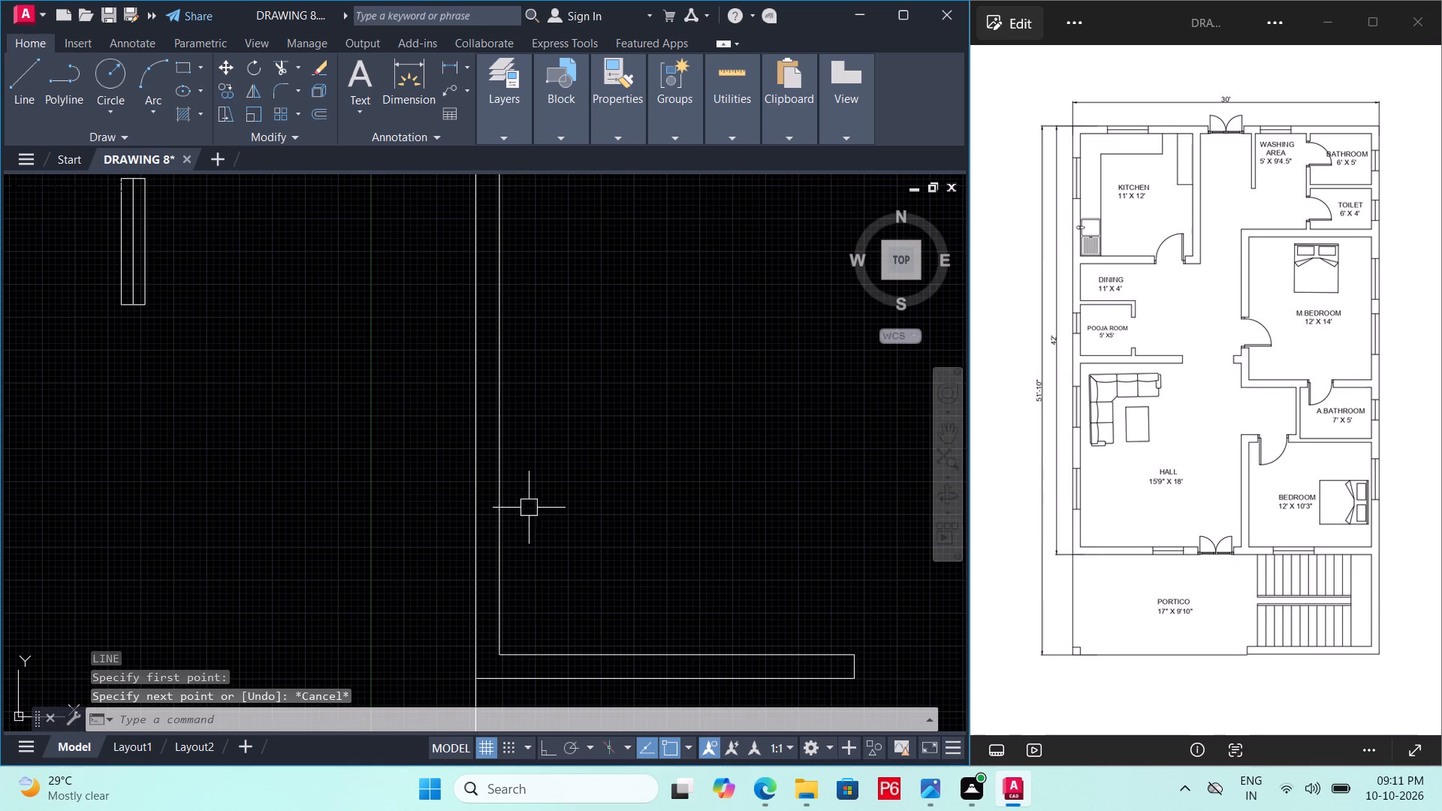
Draw a short horizontal line across both faces of the hall's west outer wall, near its portico end.
text(L)
key(space)
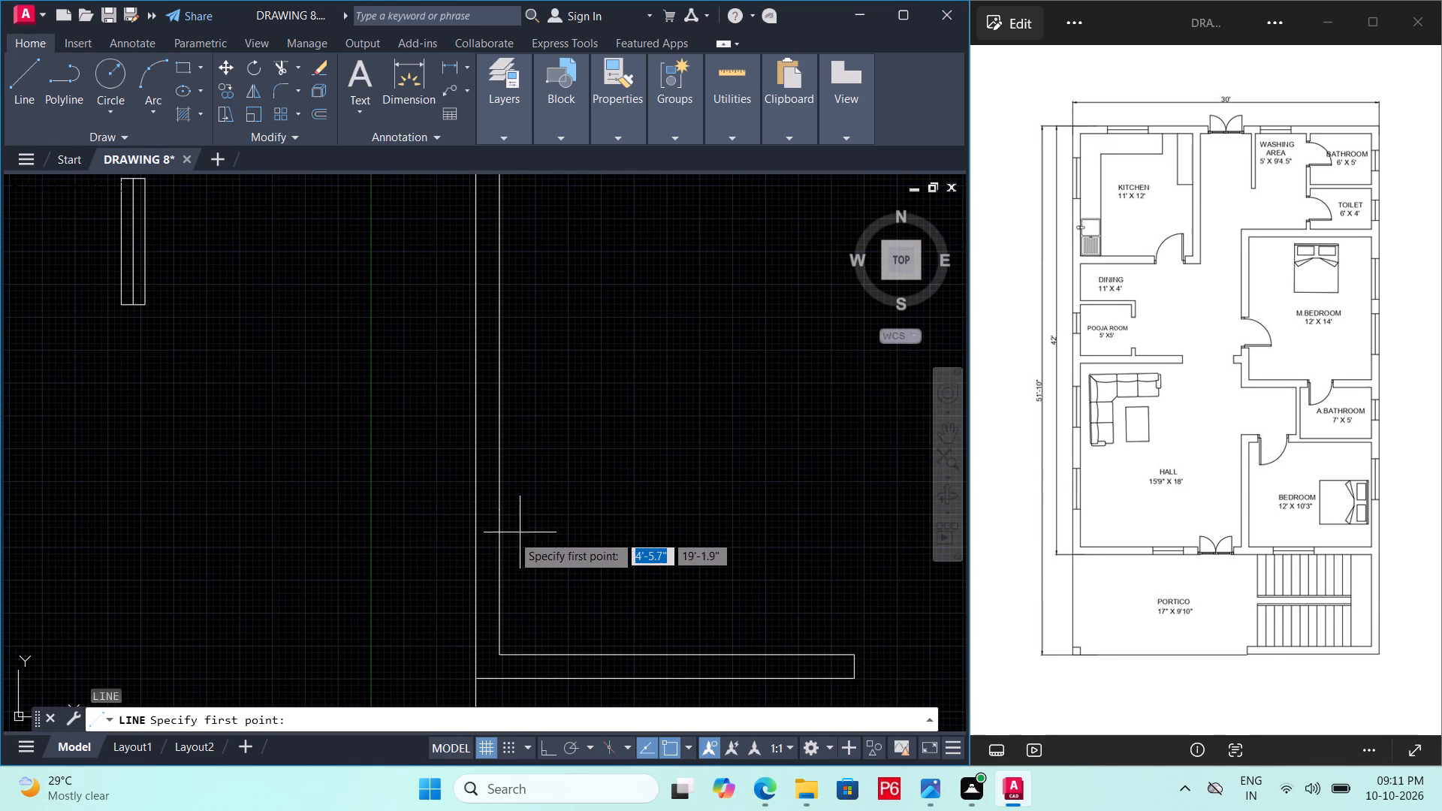
click(510, 535)
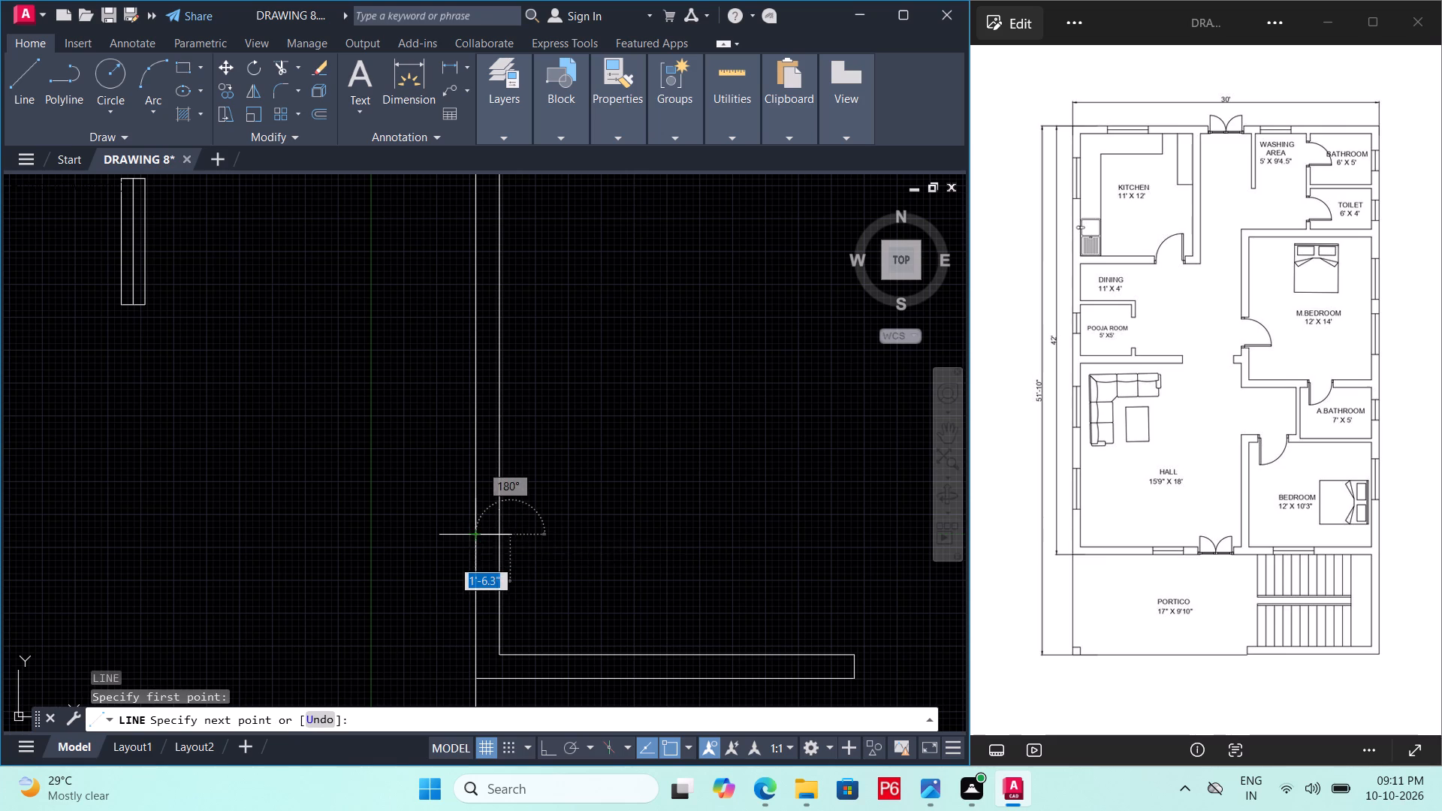
click(455, 532)
key(Escape)
Trim both overhanging ends of the short cross line back to the faces of the hall's west wall.
scroll(476, 535, up, 1)
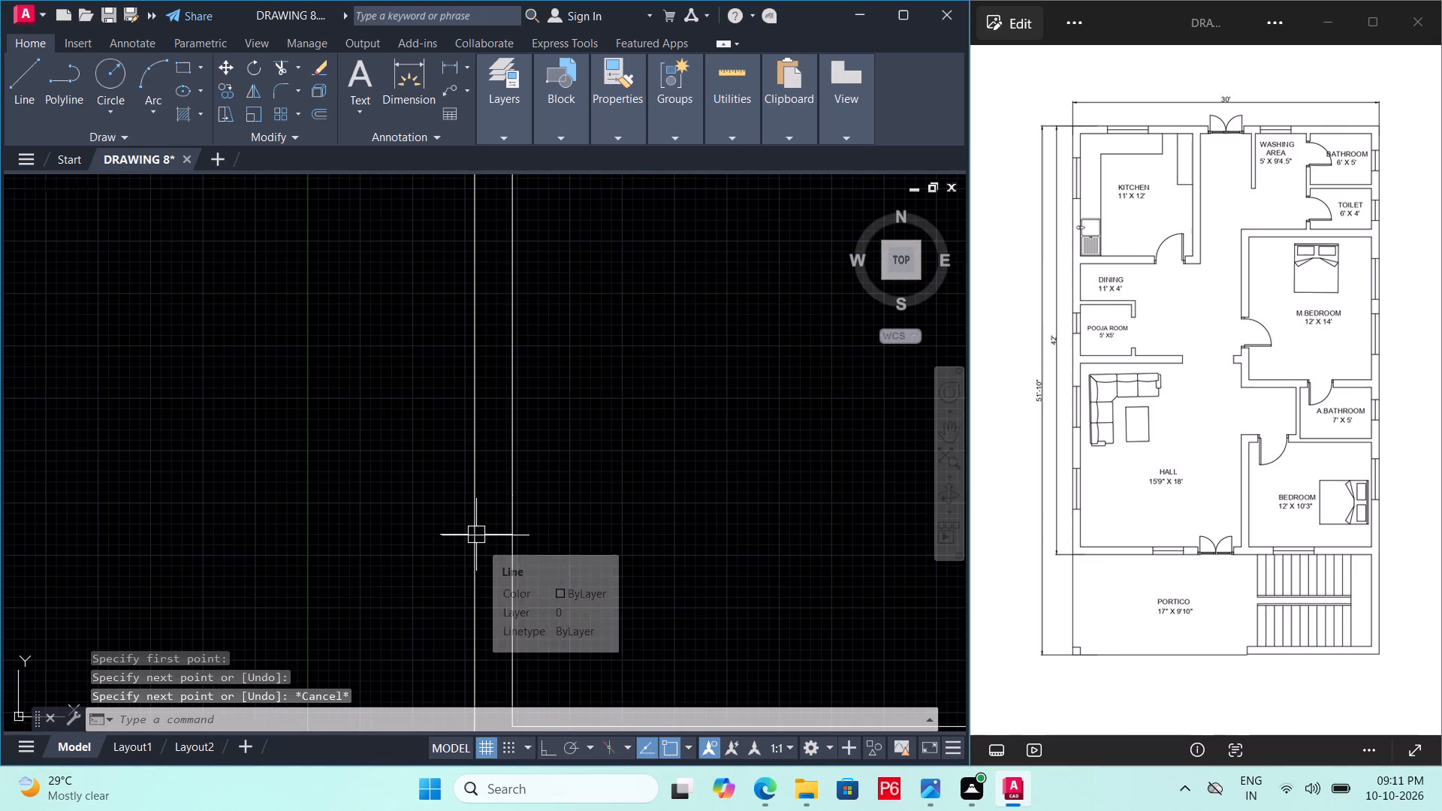
text(TR)
key(space)
key(space)
click(463, 538)
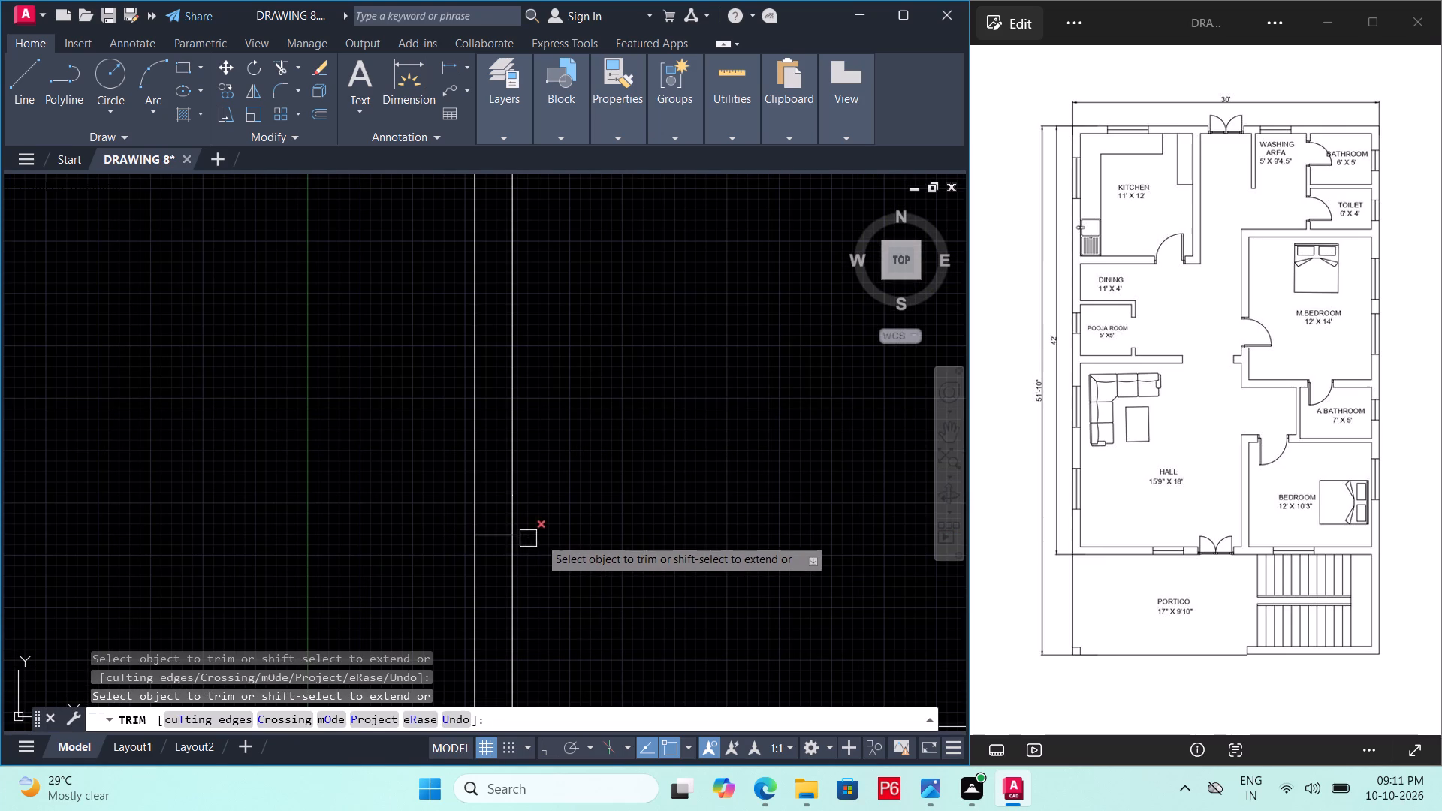
click(539, 538)
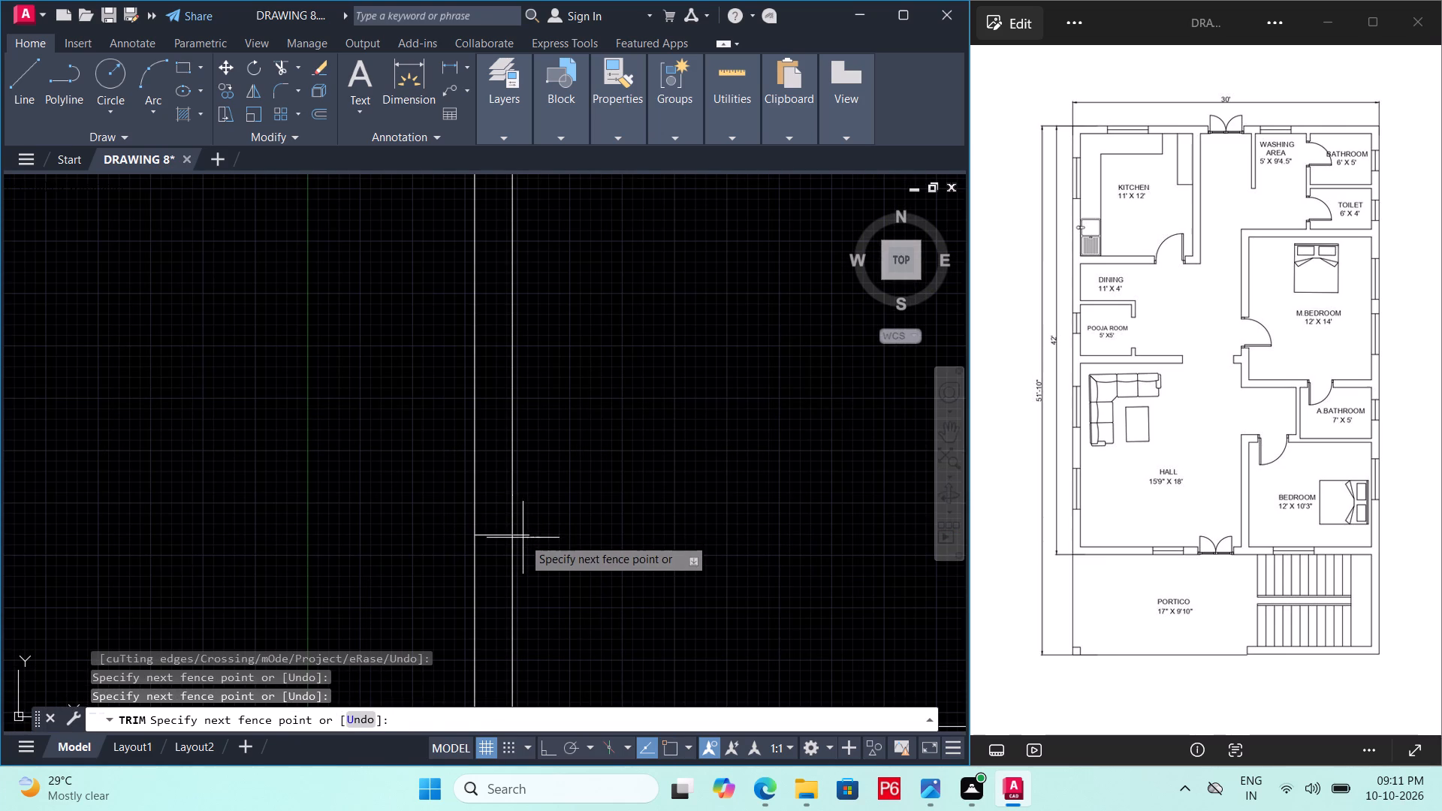
double_click(523, 538)
double_click(523, 531)
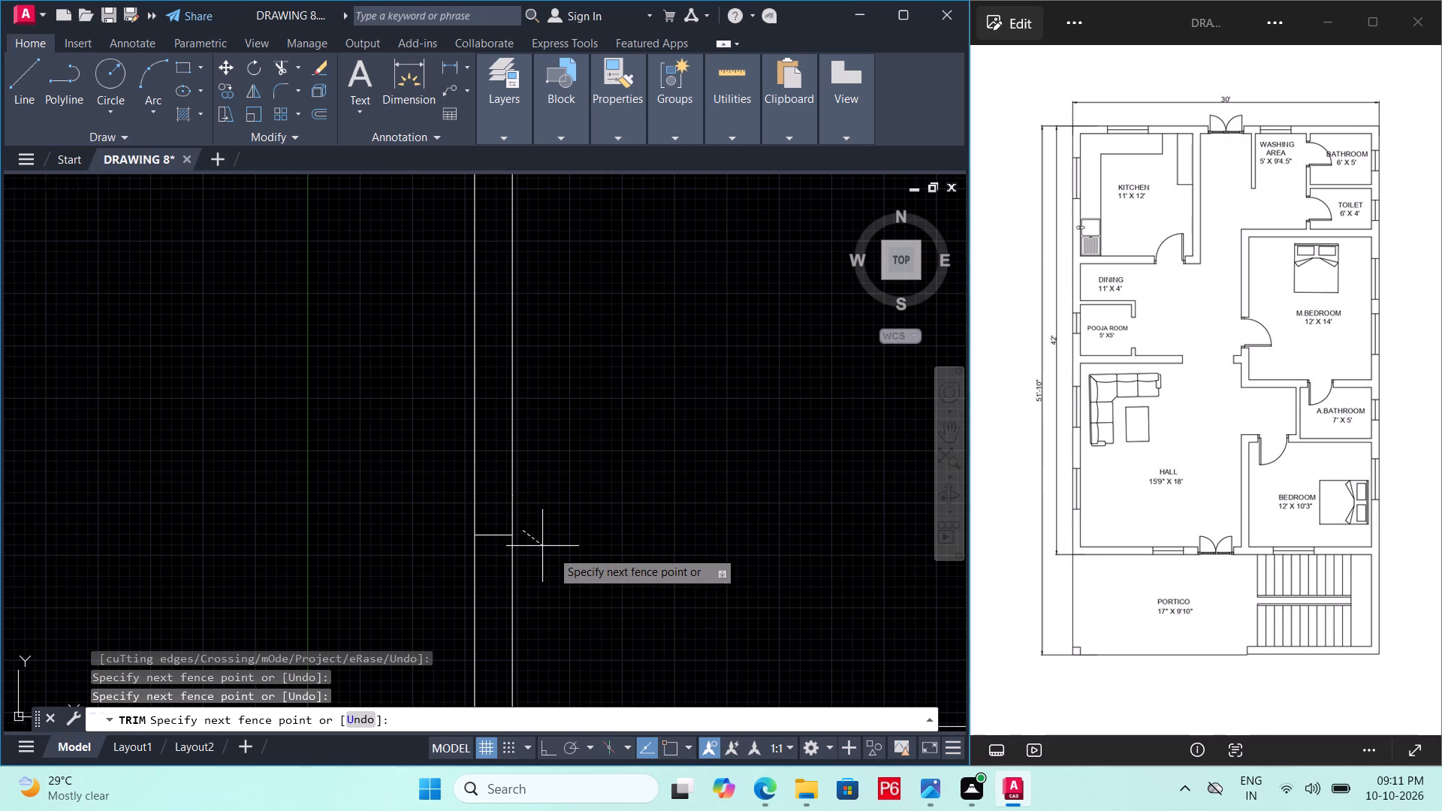
Save the drawing.
key(ctrl+s)
key(ctrl+s)
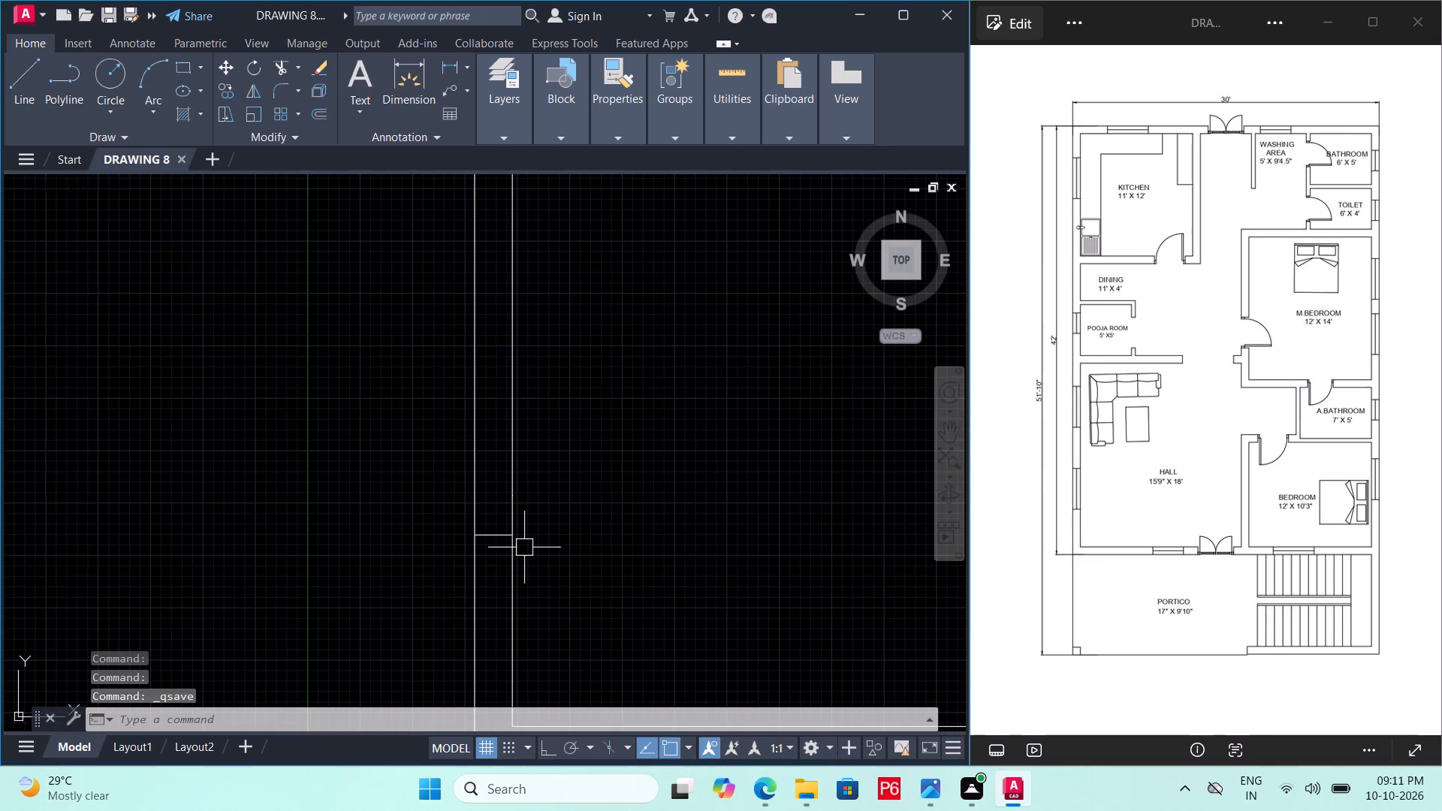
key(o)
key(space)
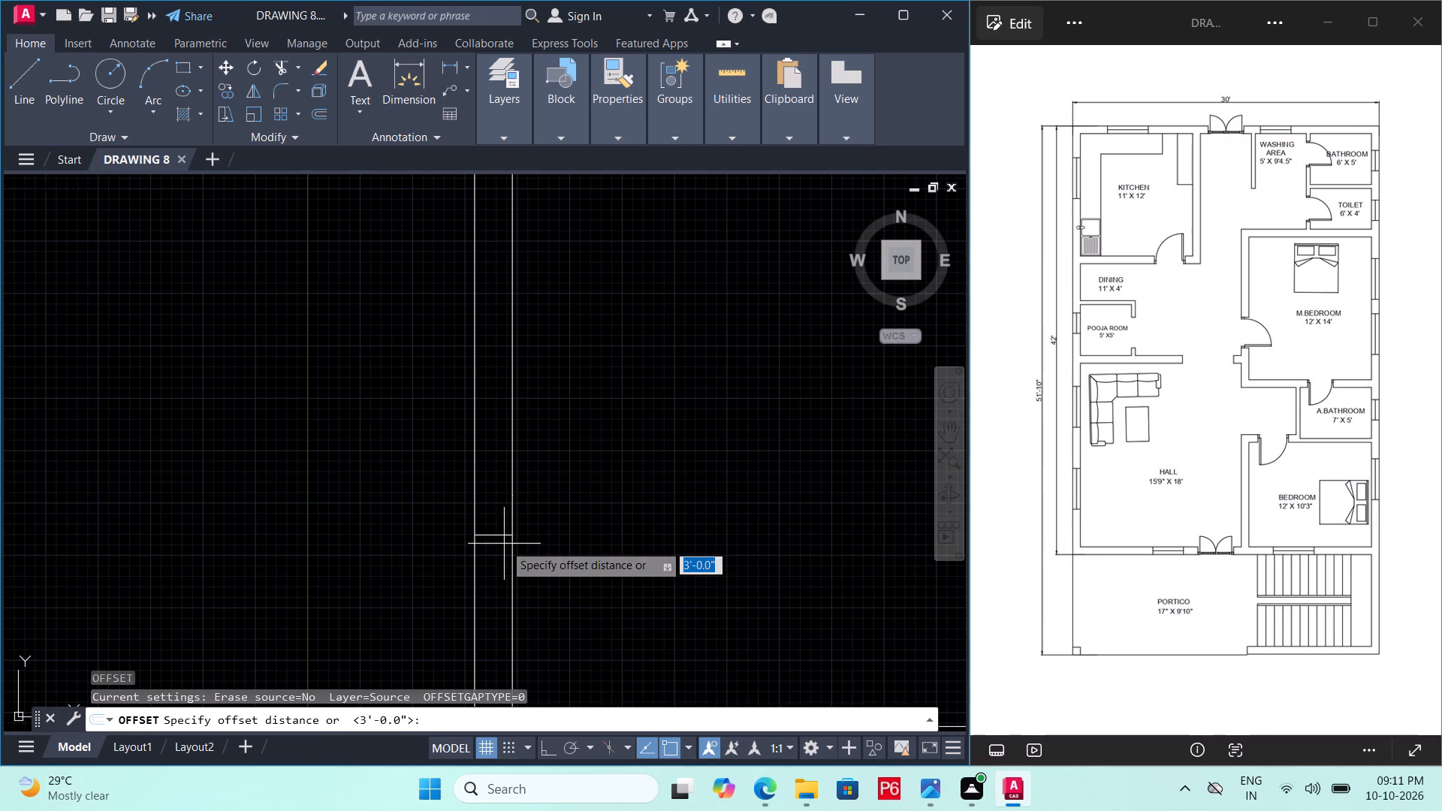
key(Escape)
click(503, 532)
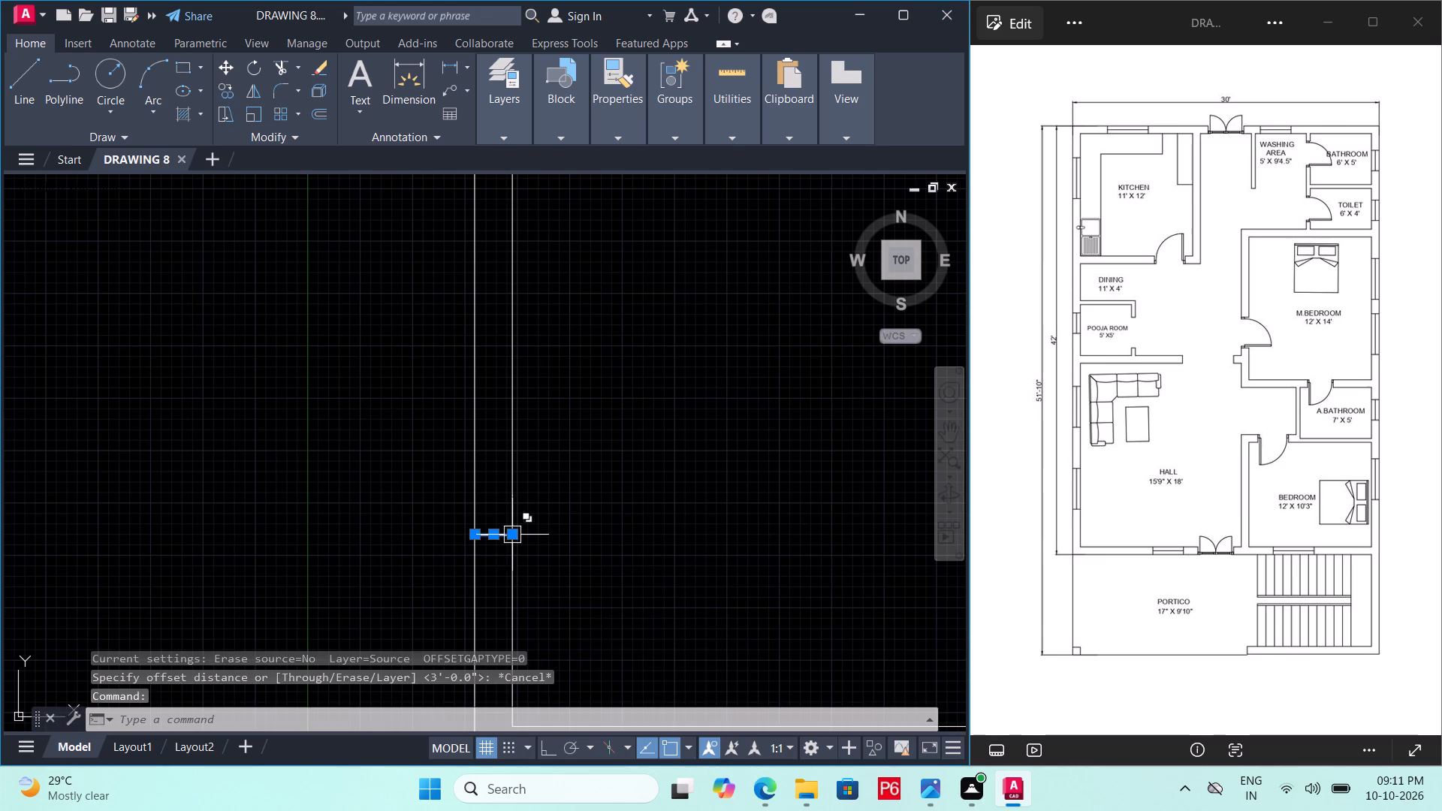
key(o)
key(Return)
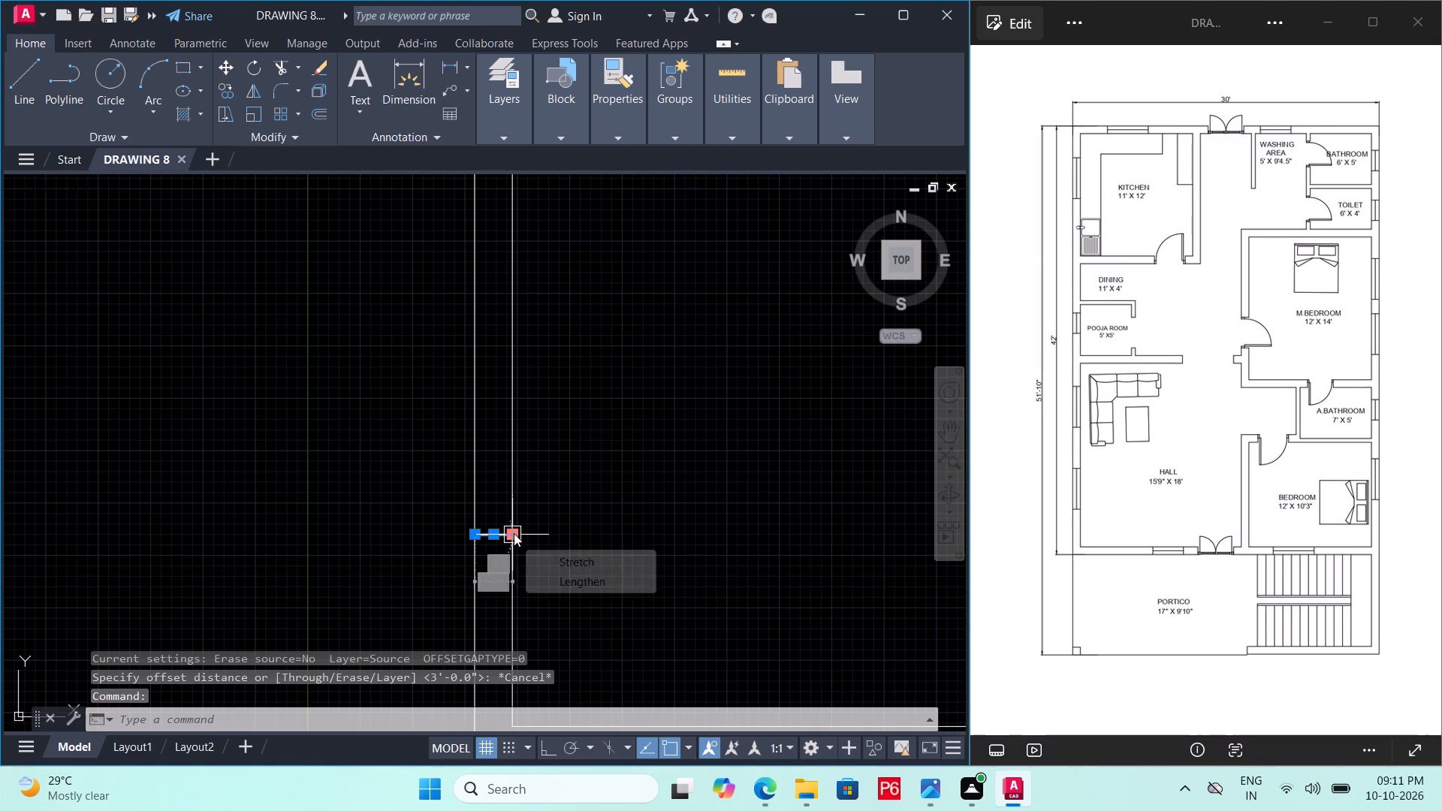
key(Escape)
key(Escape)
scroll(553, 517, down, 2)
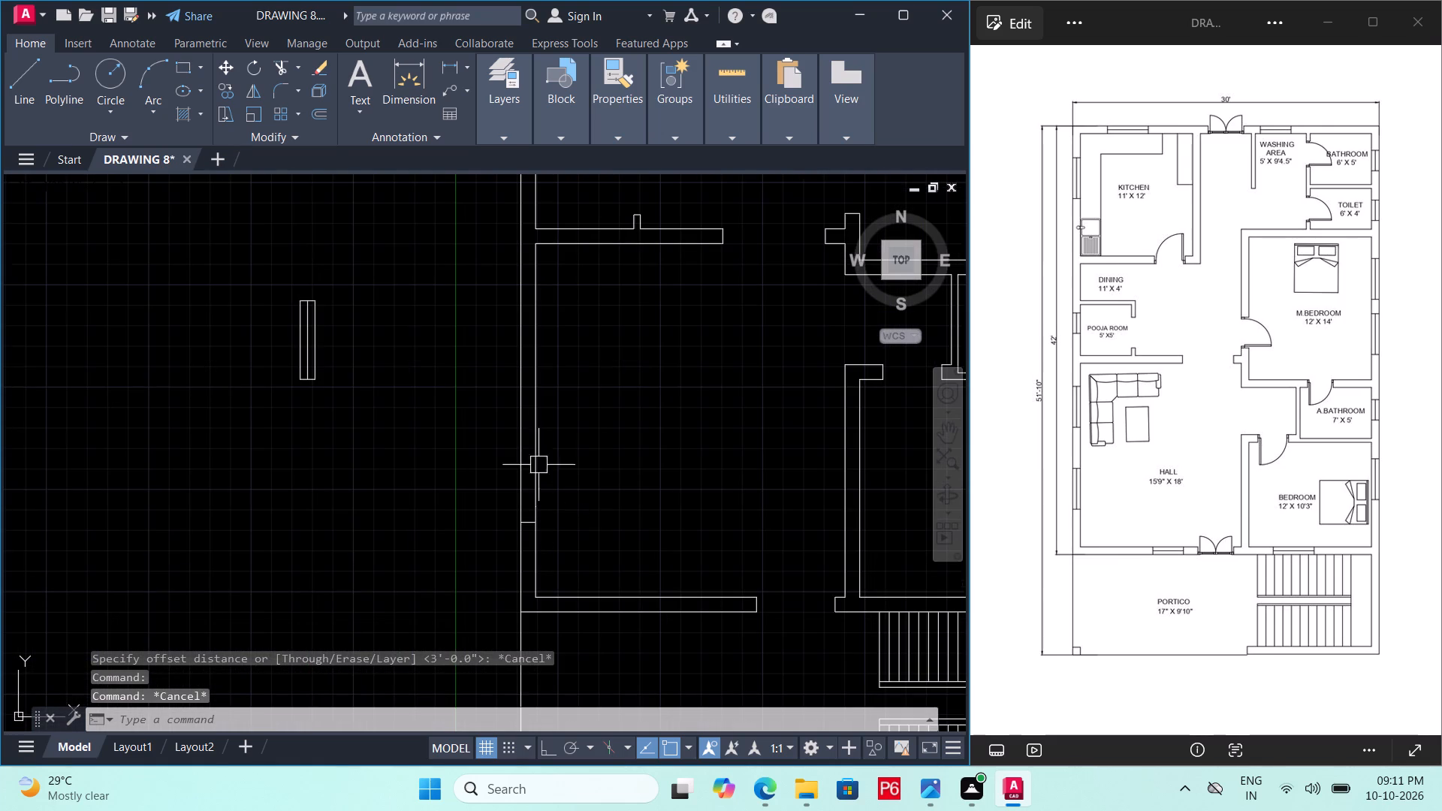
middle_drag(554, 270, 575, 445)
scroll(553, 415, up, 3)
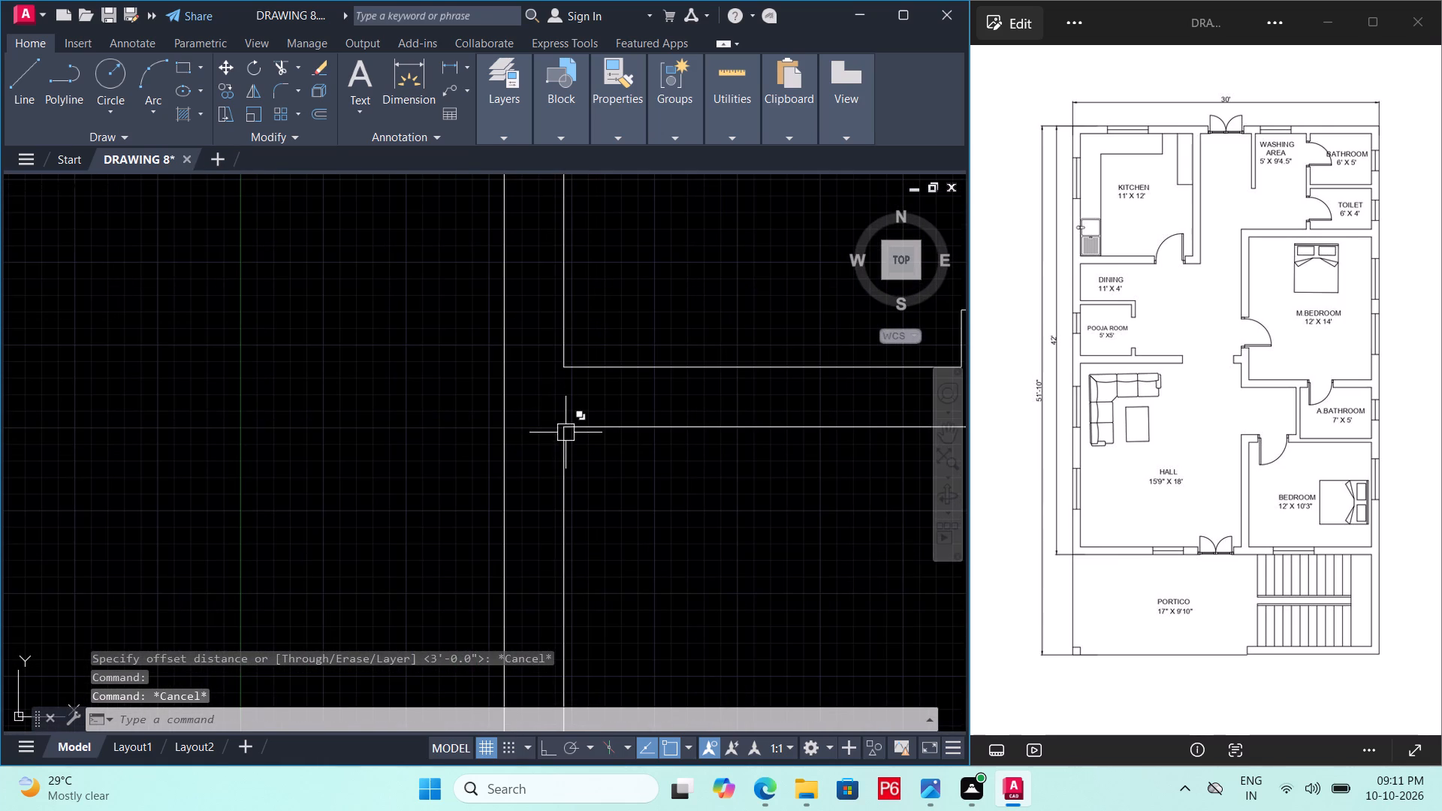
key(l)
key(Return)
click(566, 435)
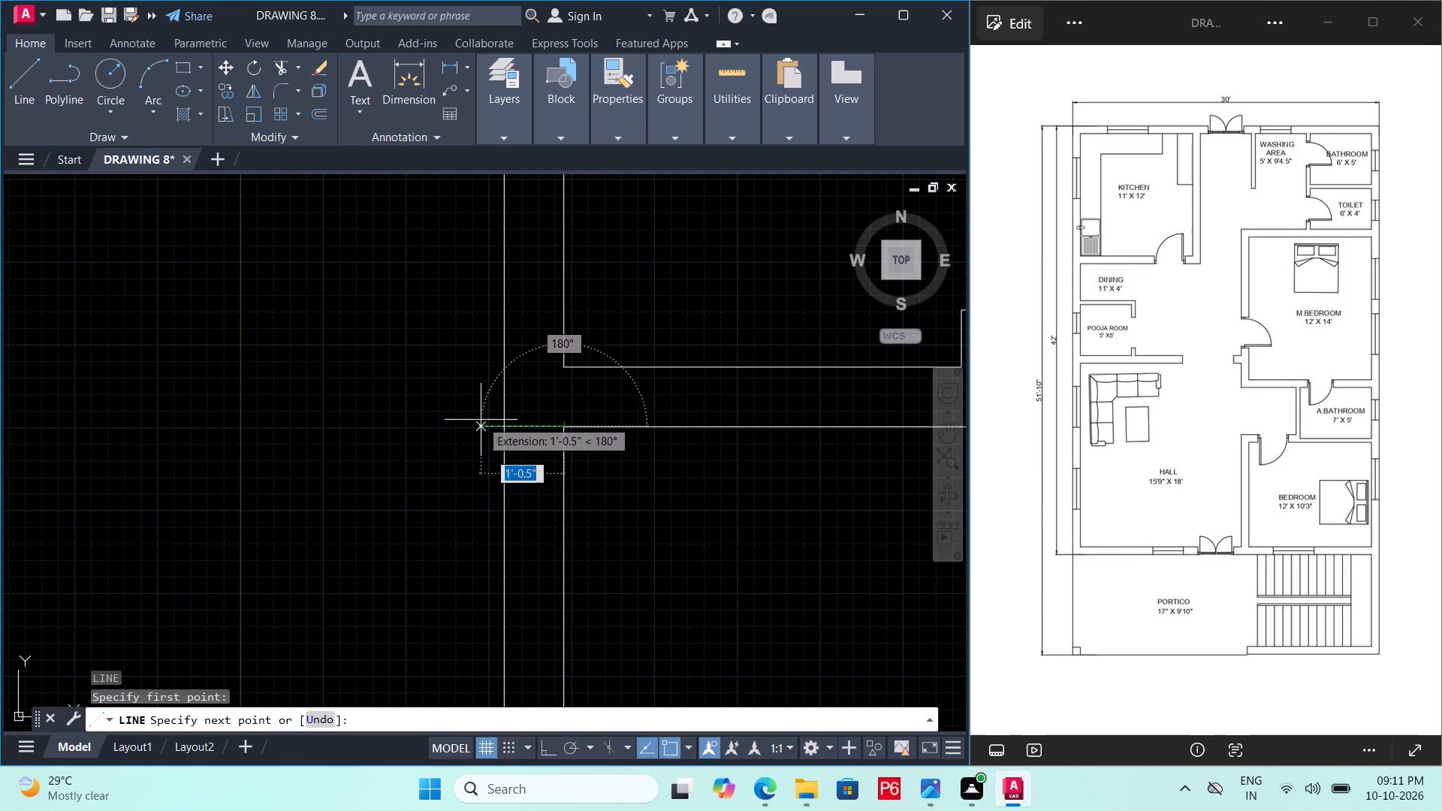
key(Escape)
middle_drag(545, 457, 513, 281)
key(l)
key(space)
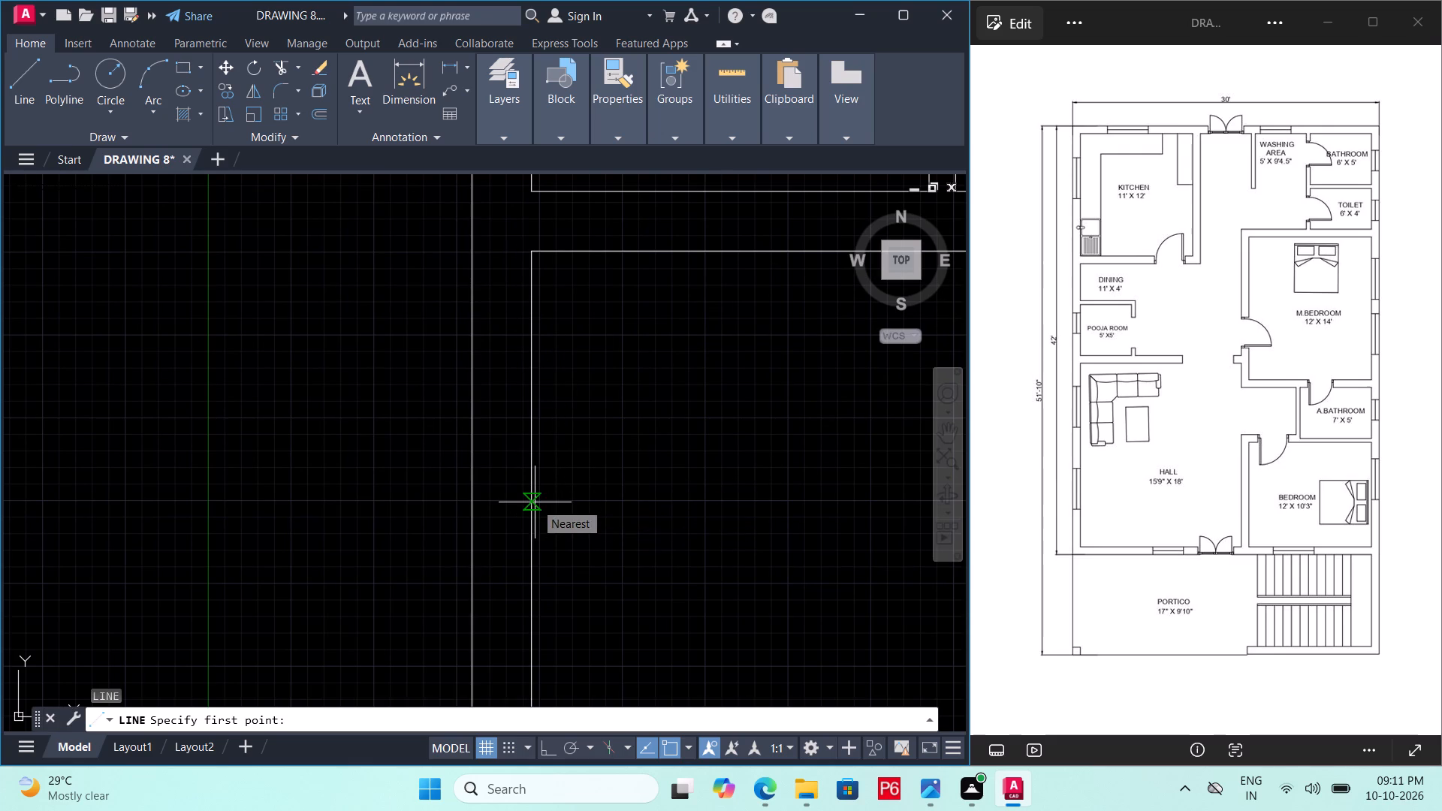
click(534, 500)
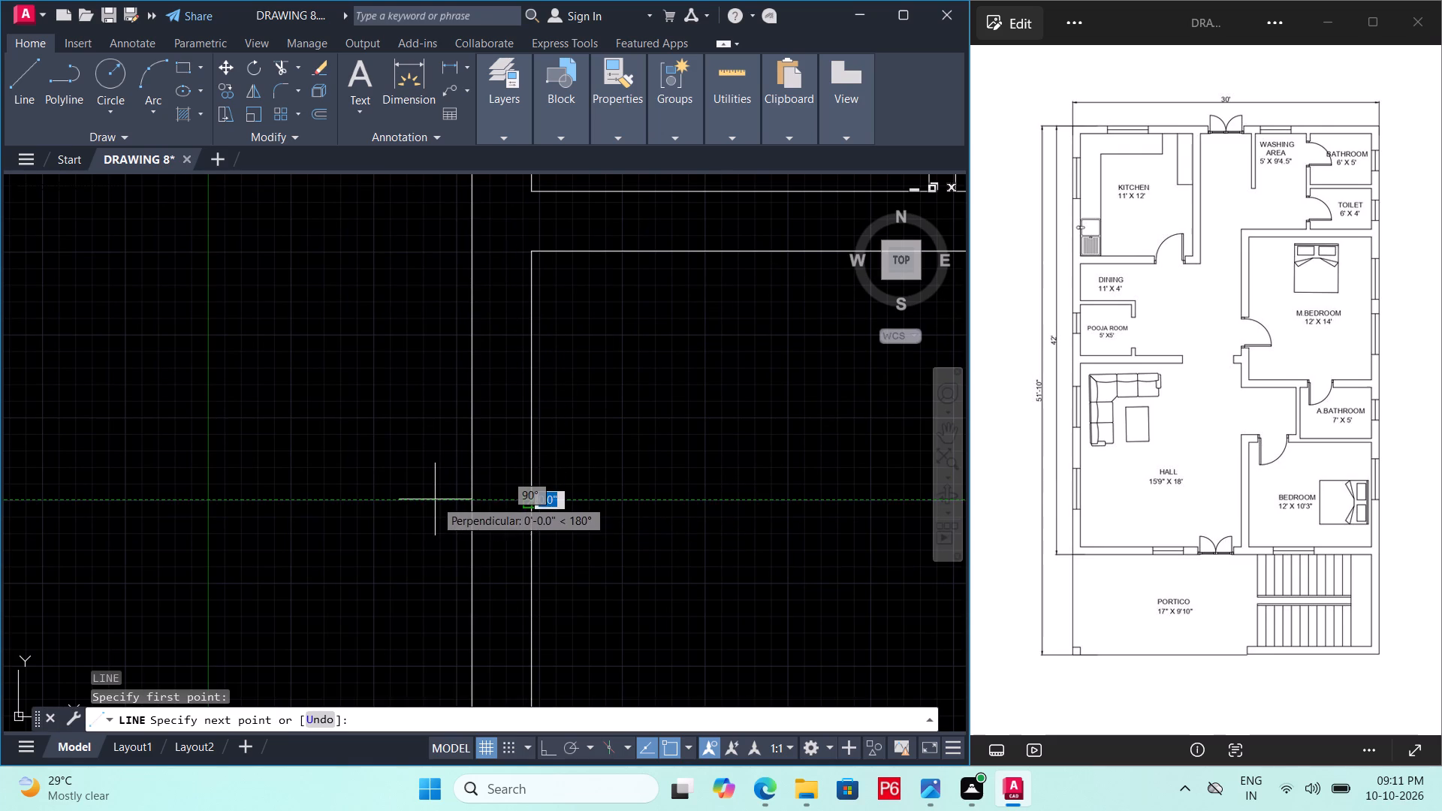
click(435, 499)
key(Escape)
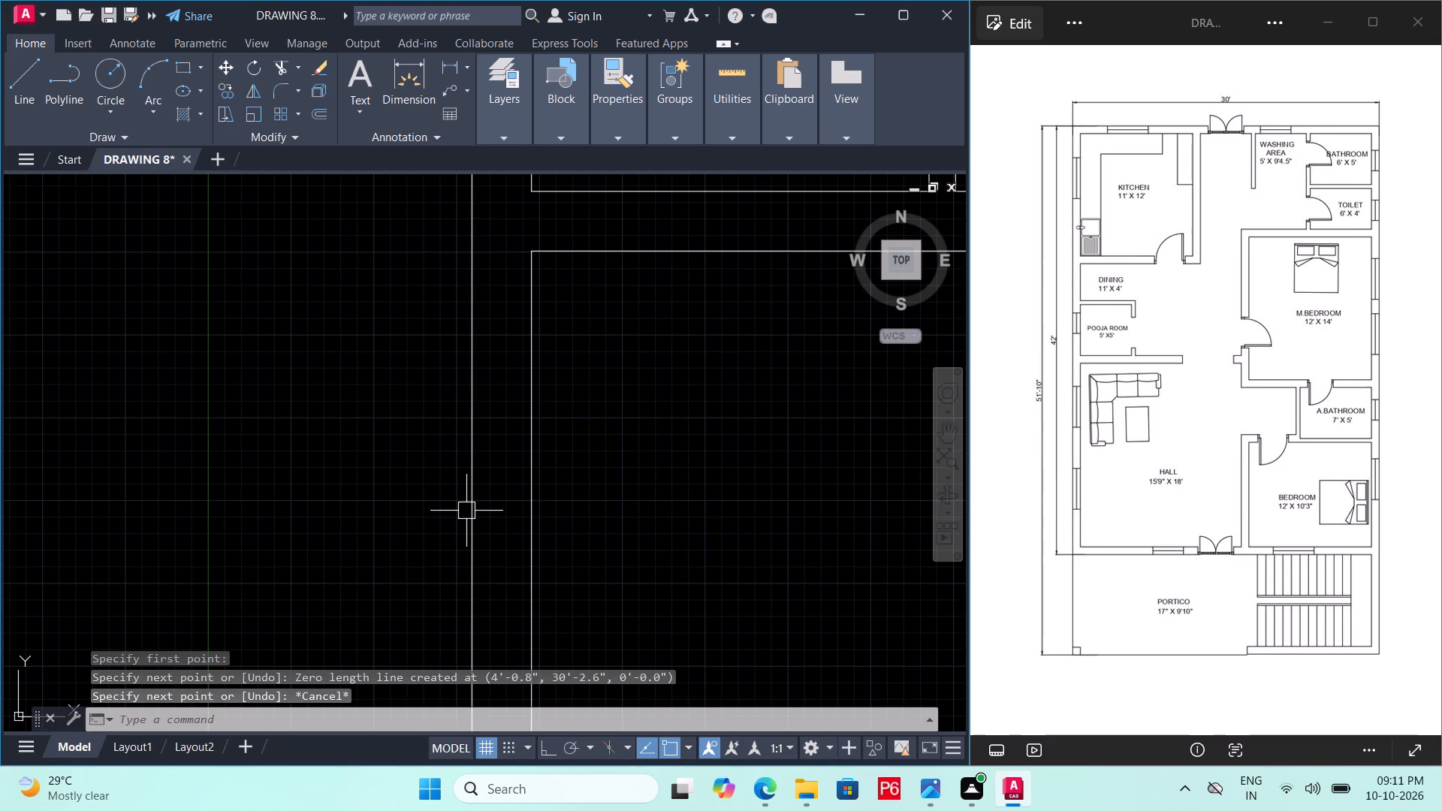
Draw a horizontal line about 1'-11" long across both faces of the hall's west outer wall, just south of the pooja room wall.
text(L)
key(space)
click(427, 504)
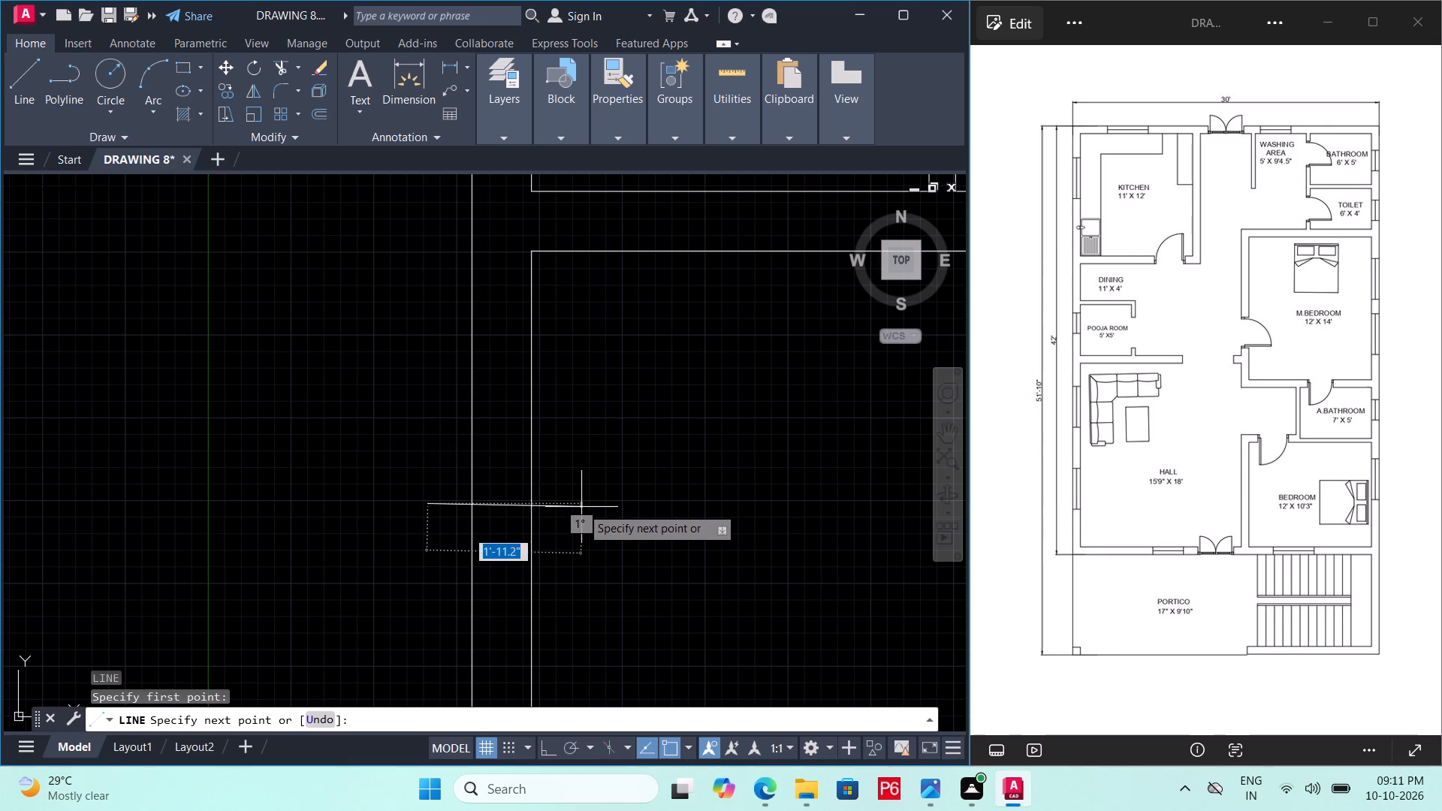
key(F8)
click(583, 512)
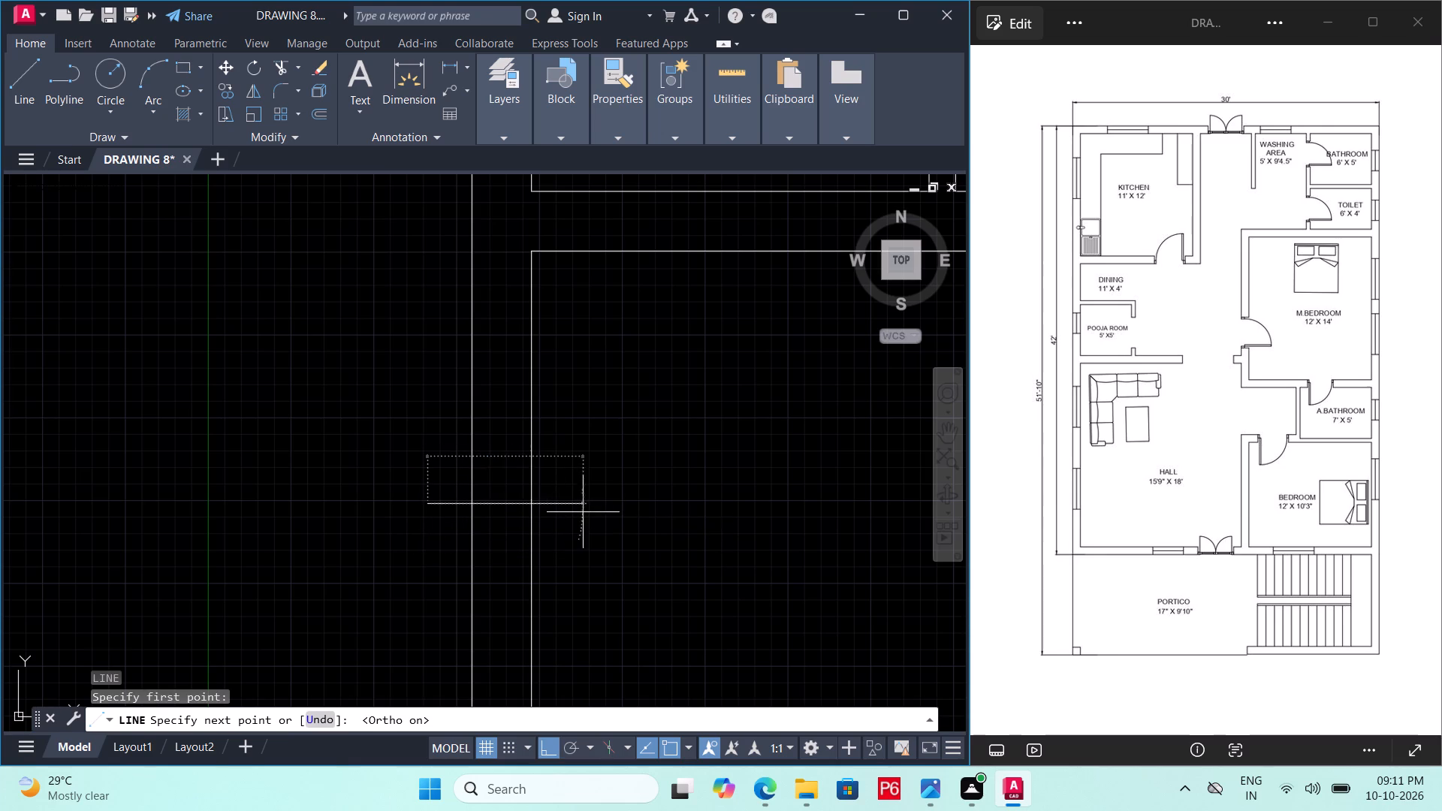
key(Escape)
Trim both overhanging ends of the new cross line back to the faces of the west wall.
text(TR)
key(space)
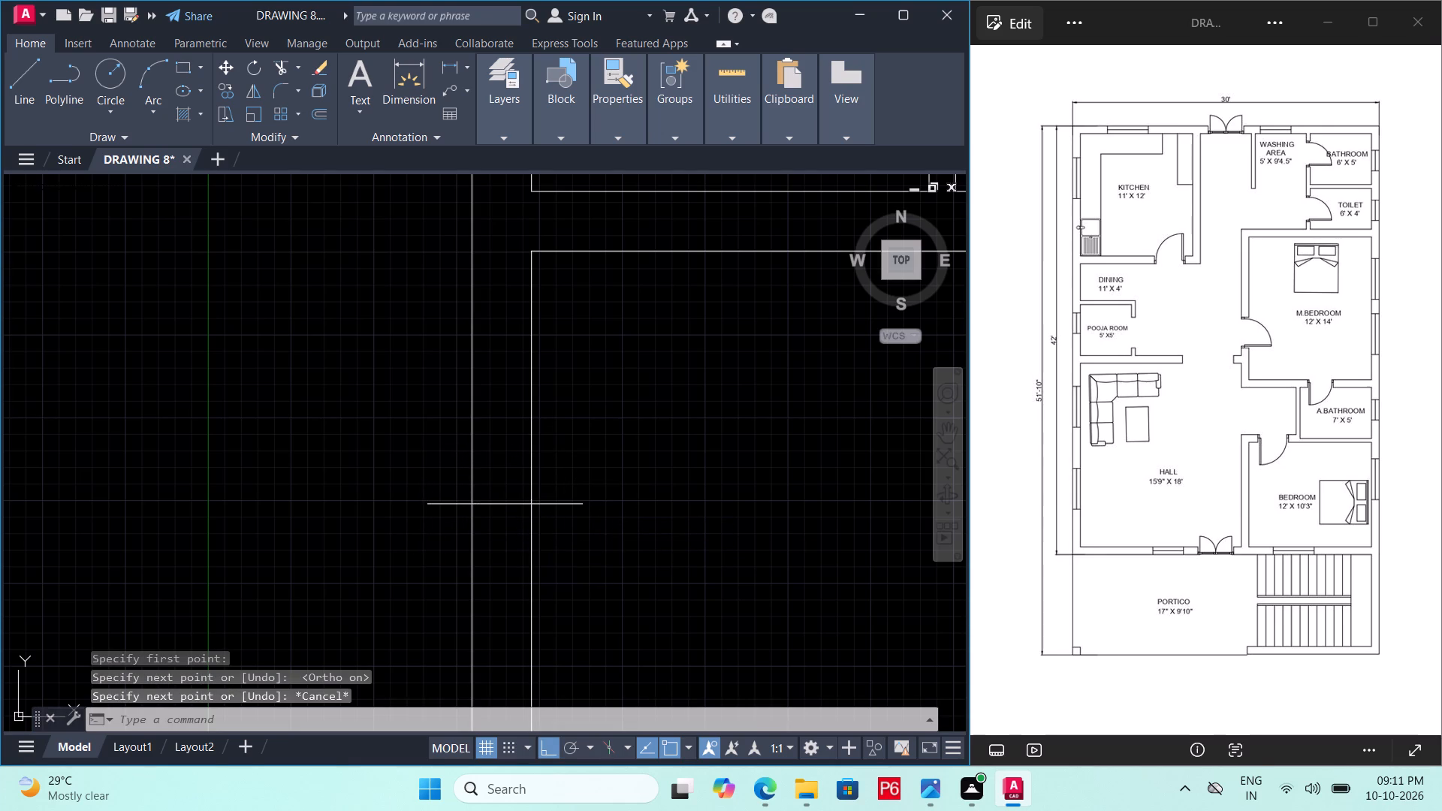
key(space)
click(569, 507)
click(450, 503)
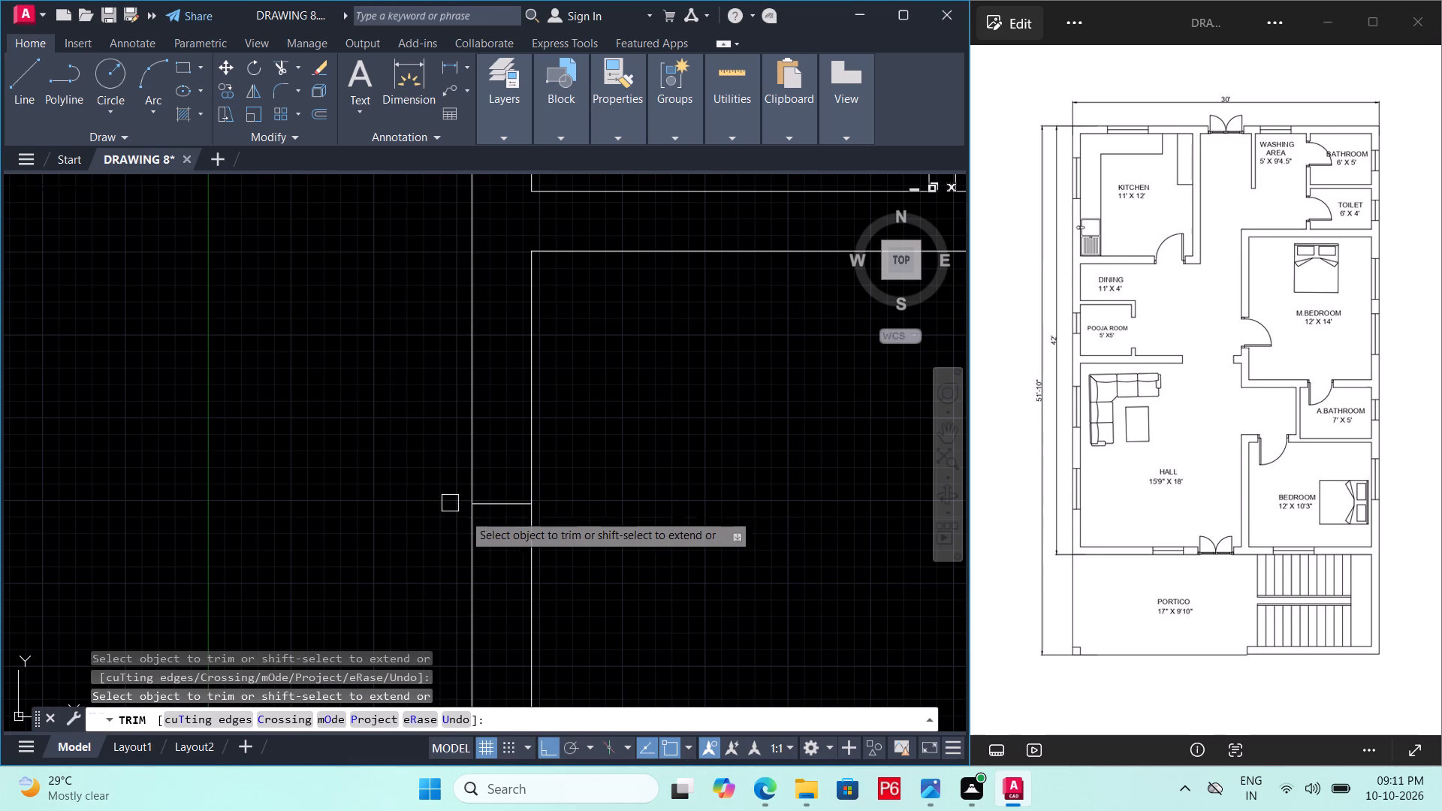
Save the drawing.
key(ctrl+s)
key(ctrl+s)
key(ctrl+s)
Copy the opening block outside the plan into the hall's west wall, its top-left corner on the outer end of the northern cross line.
scroll(643, 537, down, 2)
middle_drag(639, 486, 634, 412)
click(216, 507)
key(c)
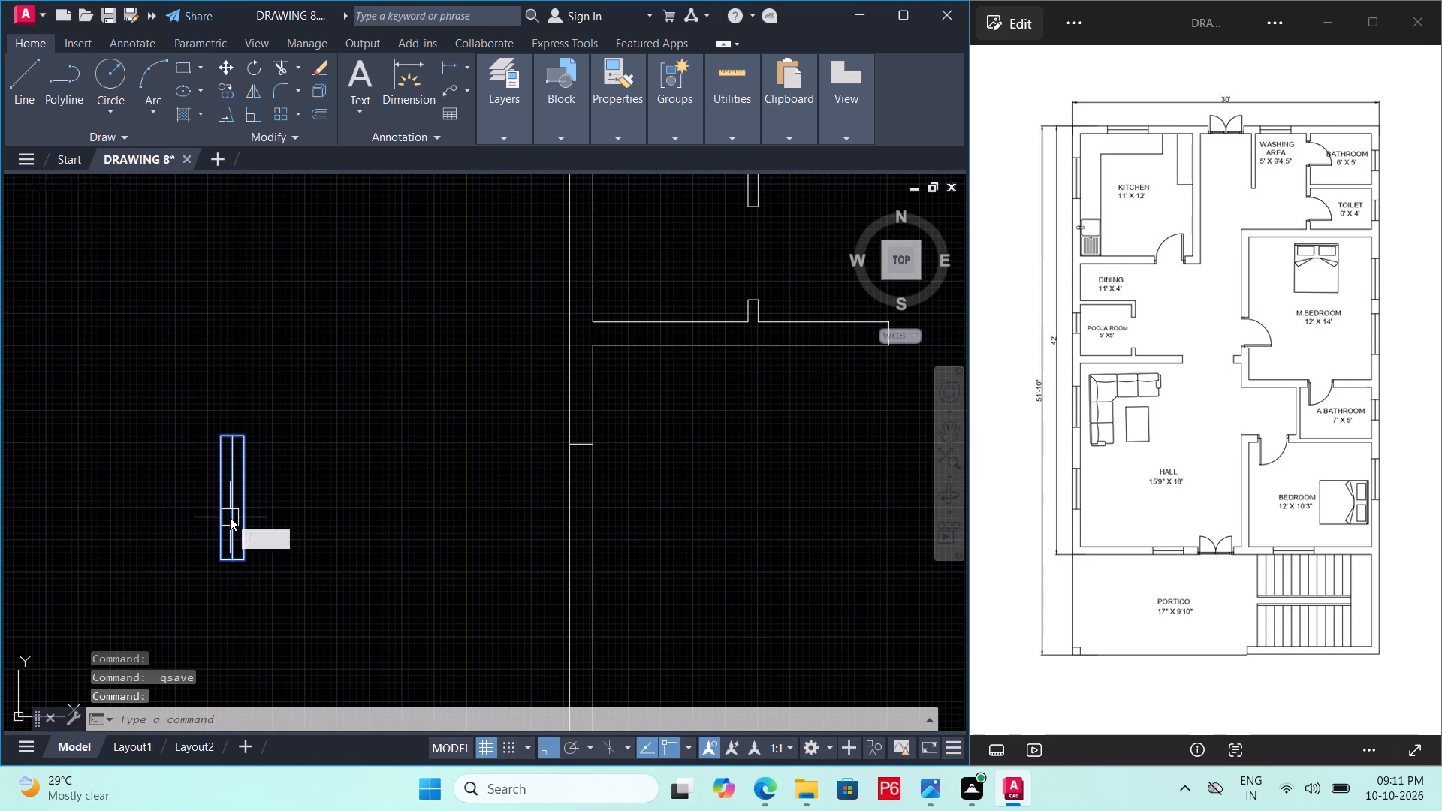
text(O)
key(space)
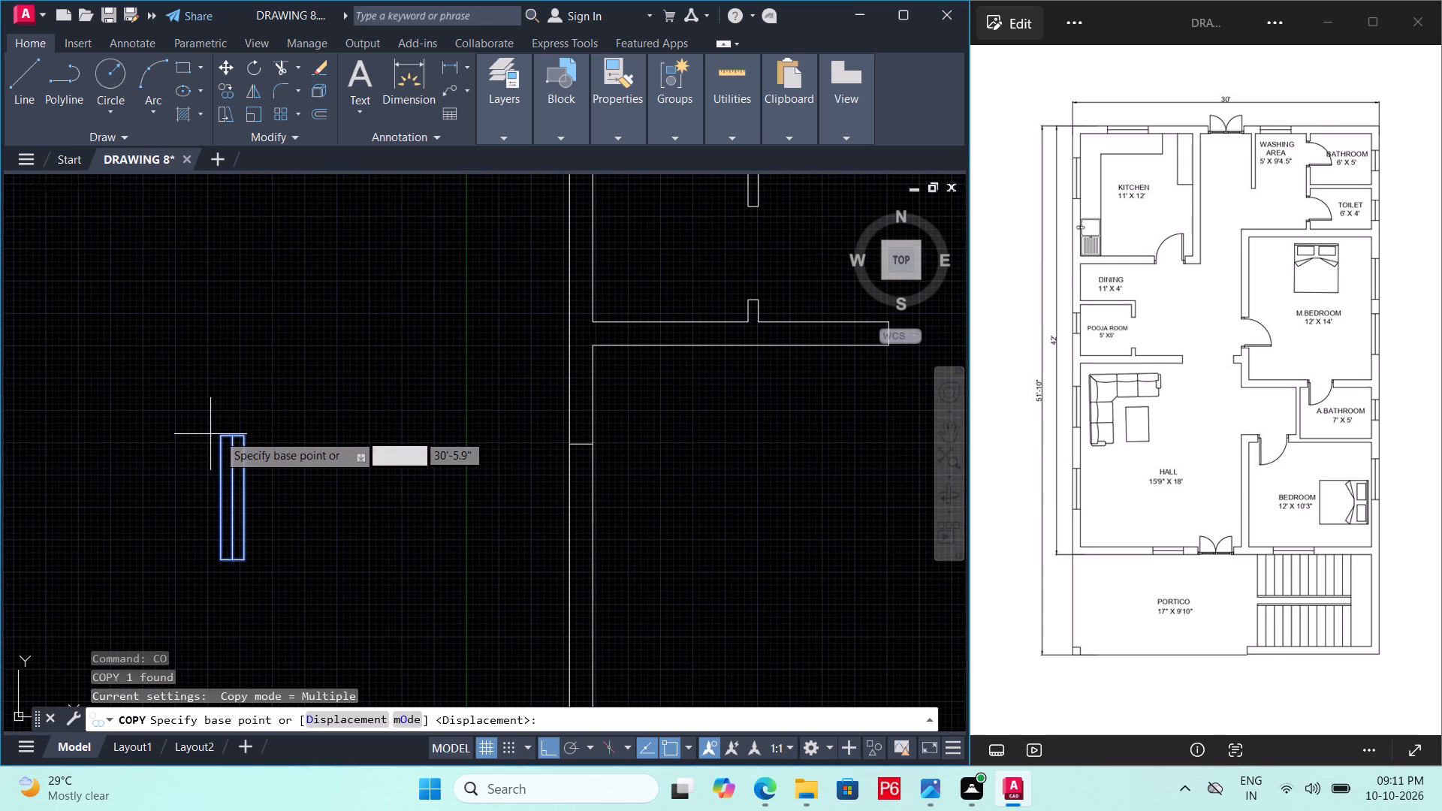
click(220, 436)
scroll(598, 464, up, 2)
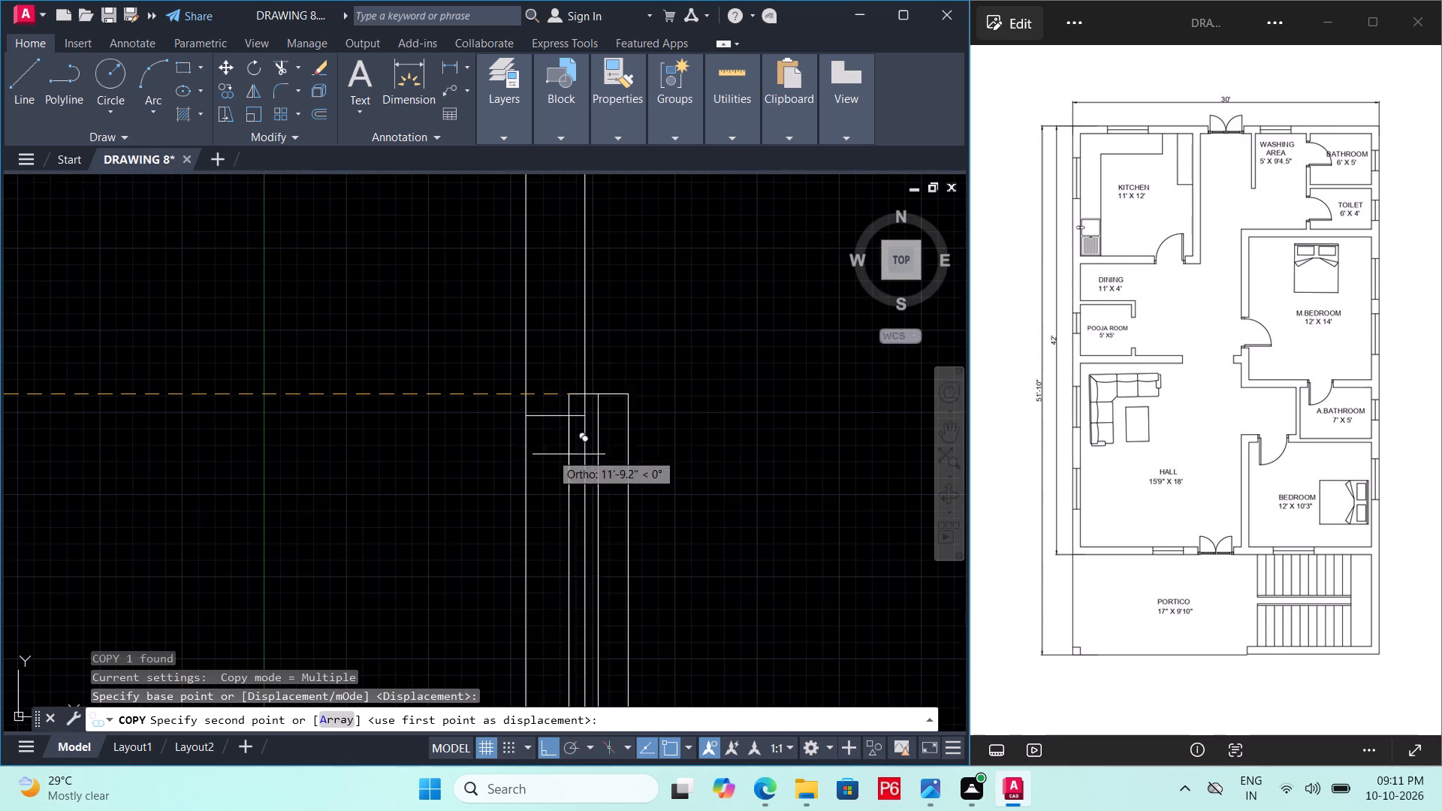
key(F8)
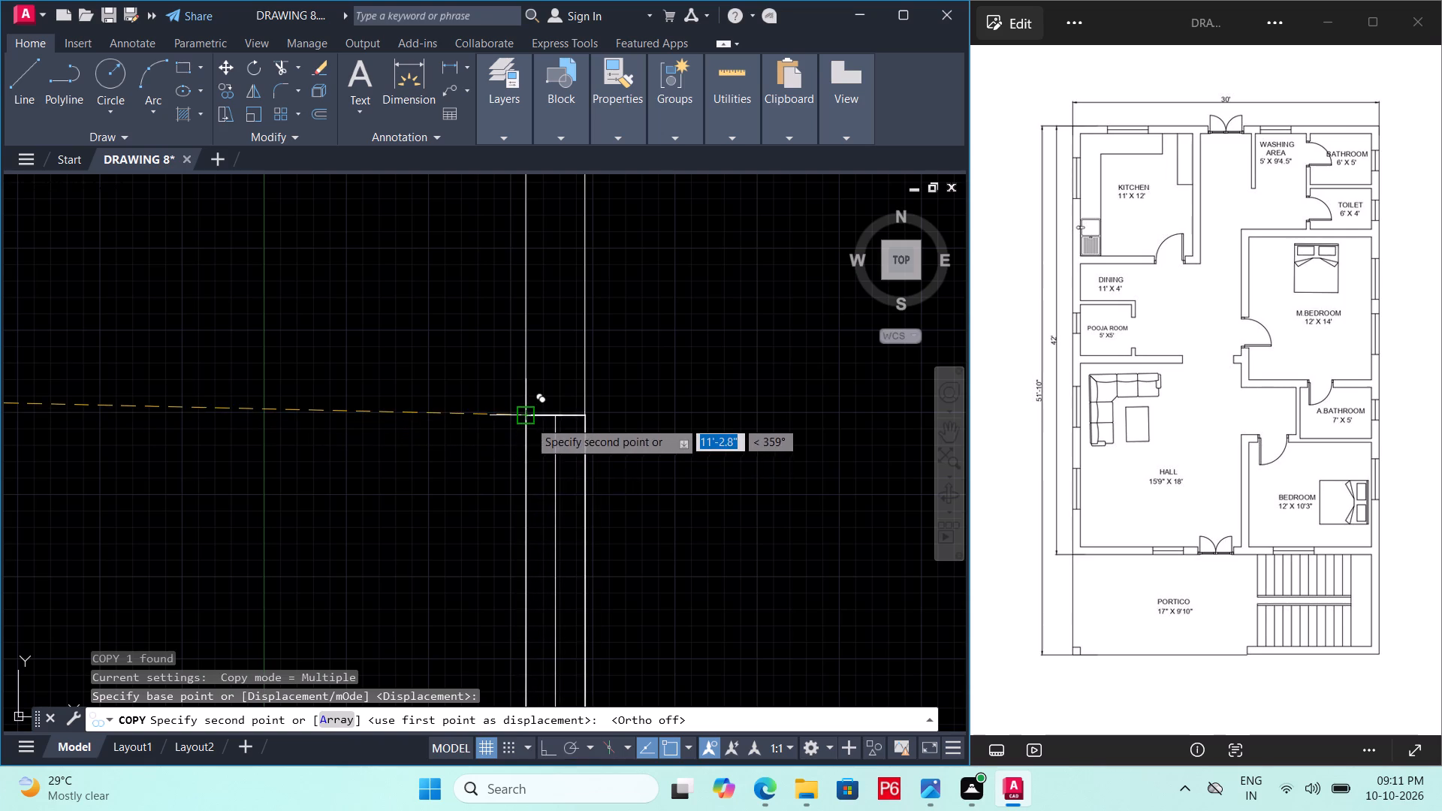
double_click(529, 421)
scroll(523, 344, down, 3)
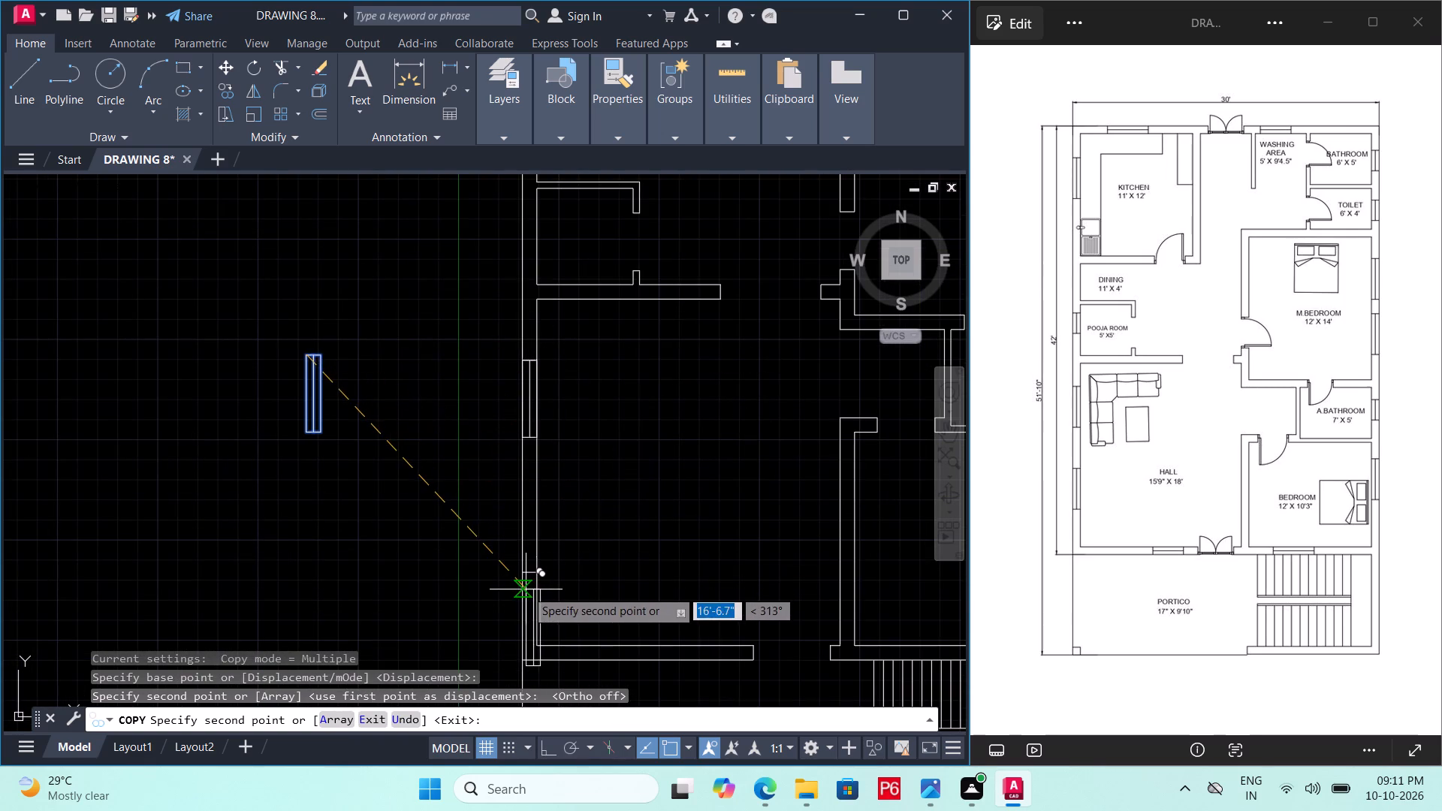
key(Escape)
Move the original opening block into the hall's west wall, its bottom-right corner on the inner end of the cross line near the portico.
click(321, 414)
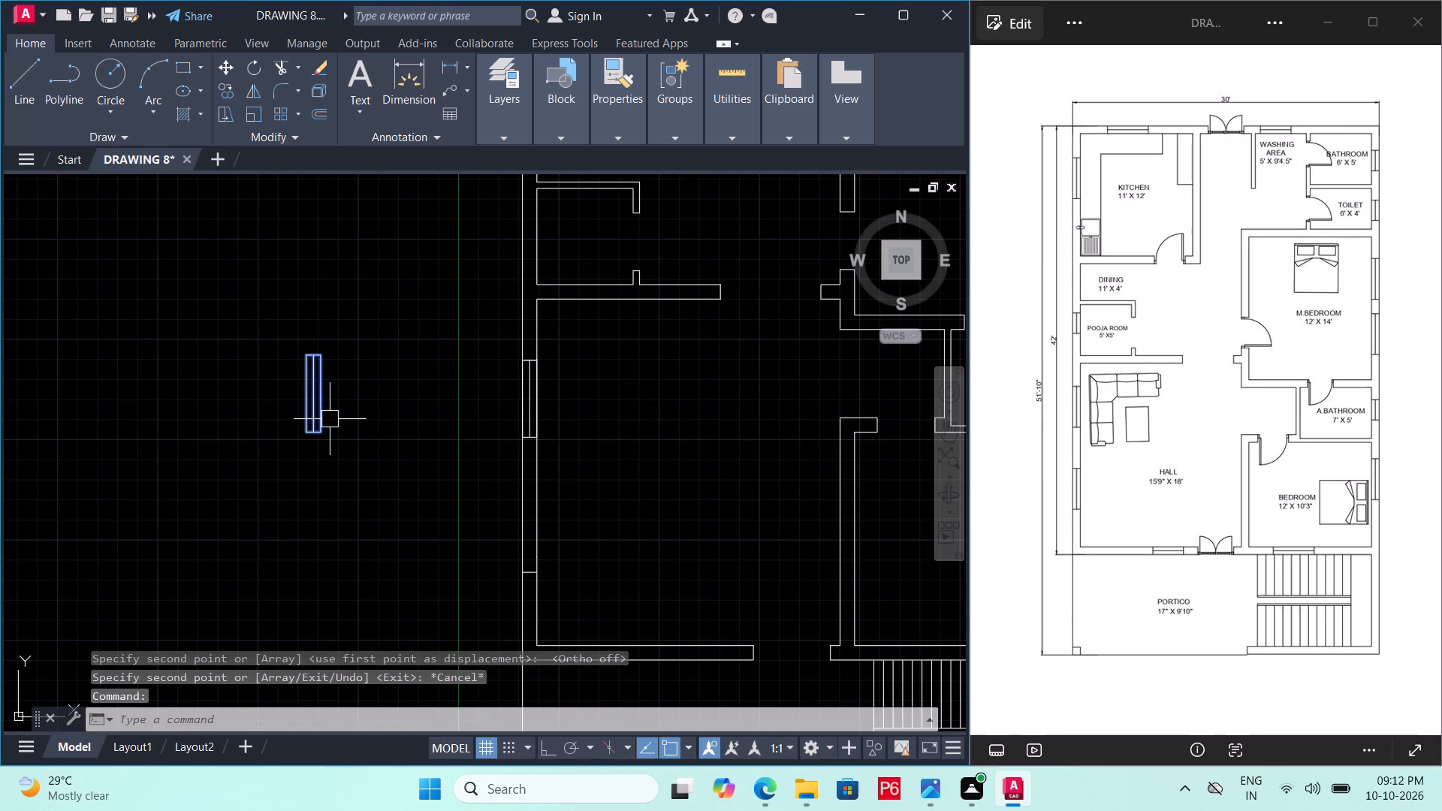
text(M)
key(space)
double_click(322, 436)
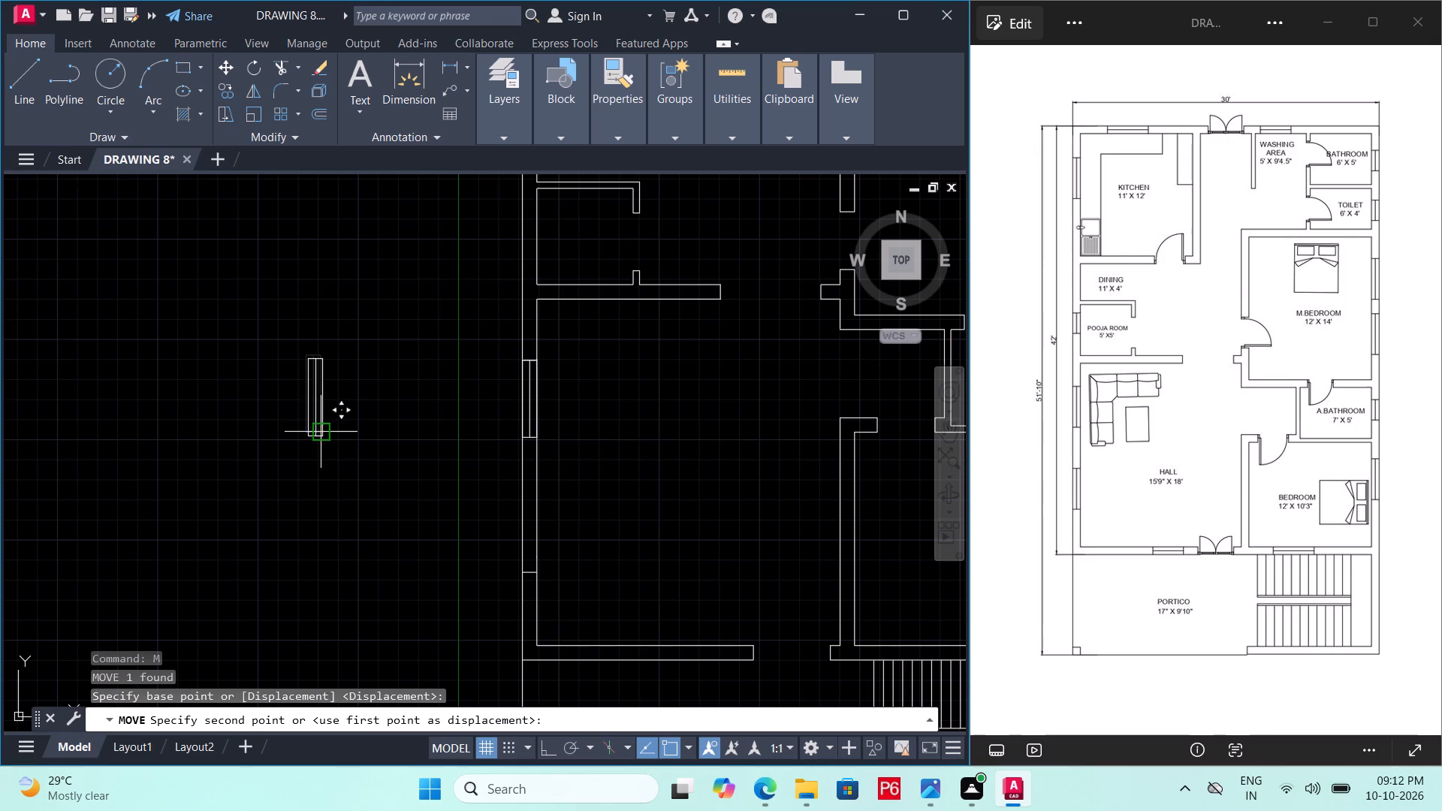
scroll(534, 576, up, 1)
click(535, 568)
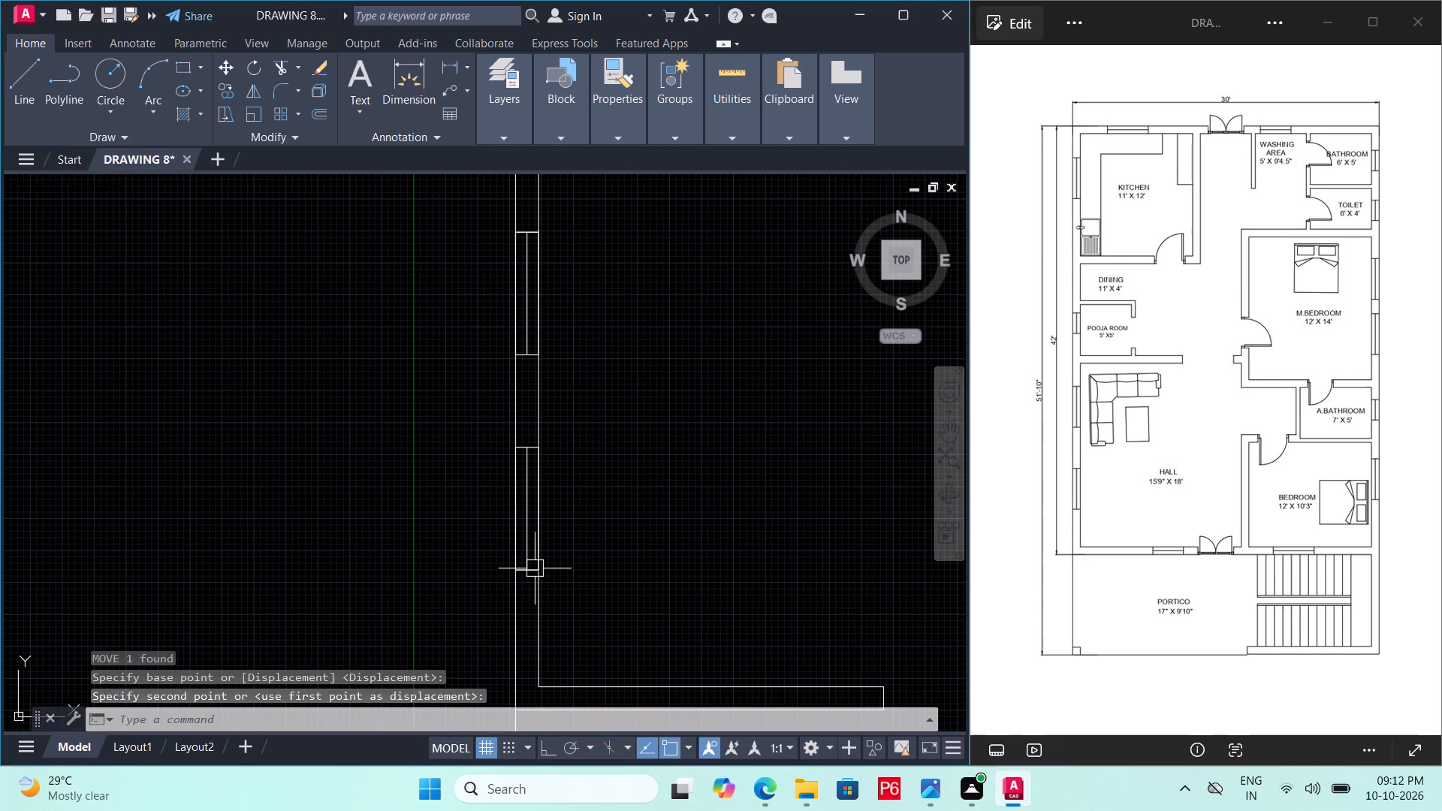
scroll(528, 576, down, 2)
key(Escape)
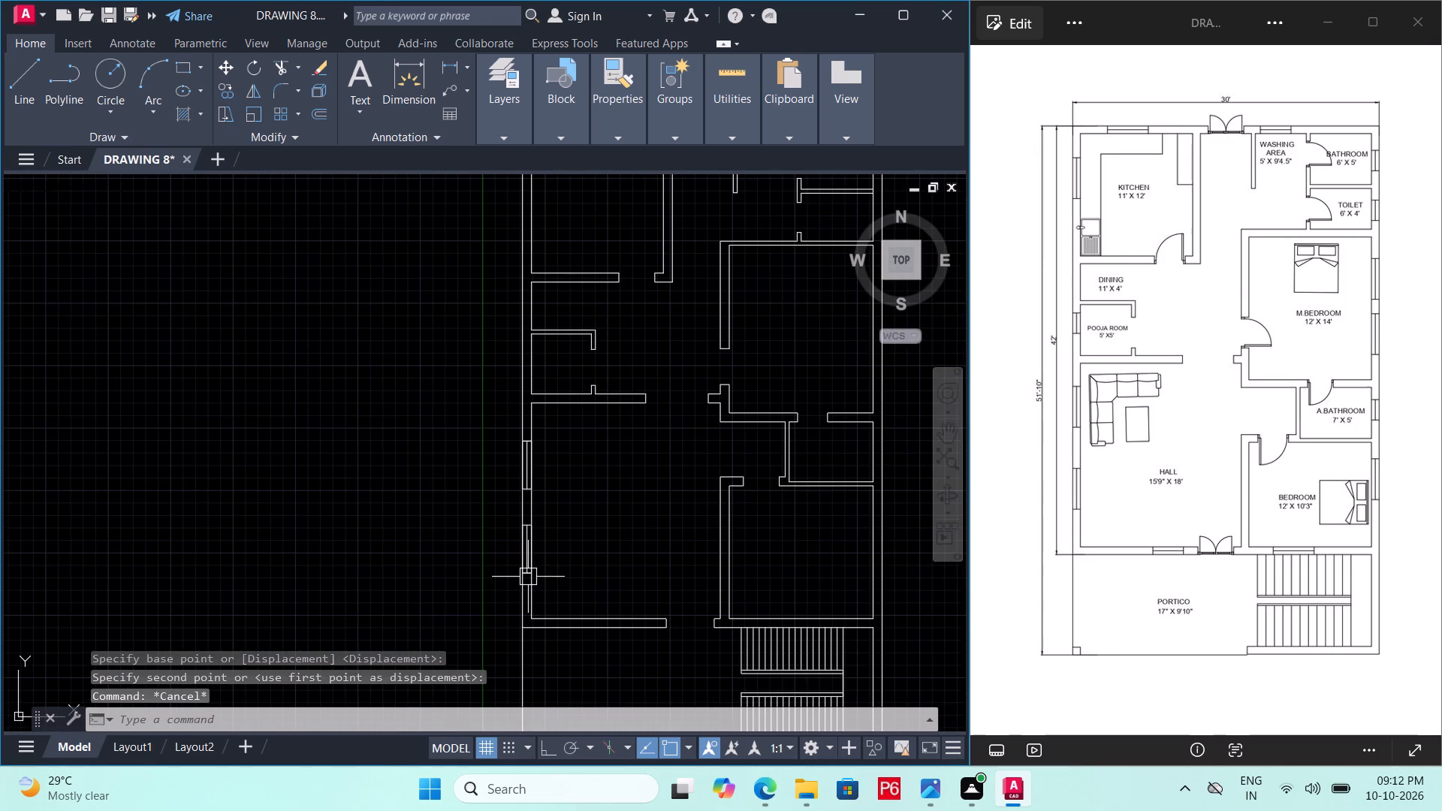
Save the drawing.
key(ctrl+s)
key(ctrl+s)
Move the northern opening block in the hall's west wall slightly north along the wall, keeping it aligned with both faces.
click(529, 476)
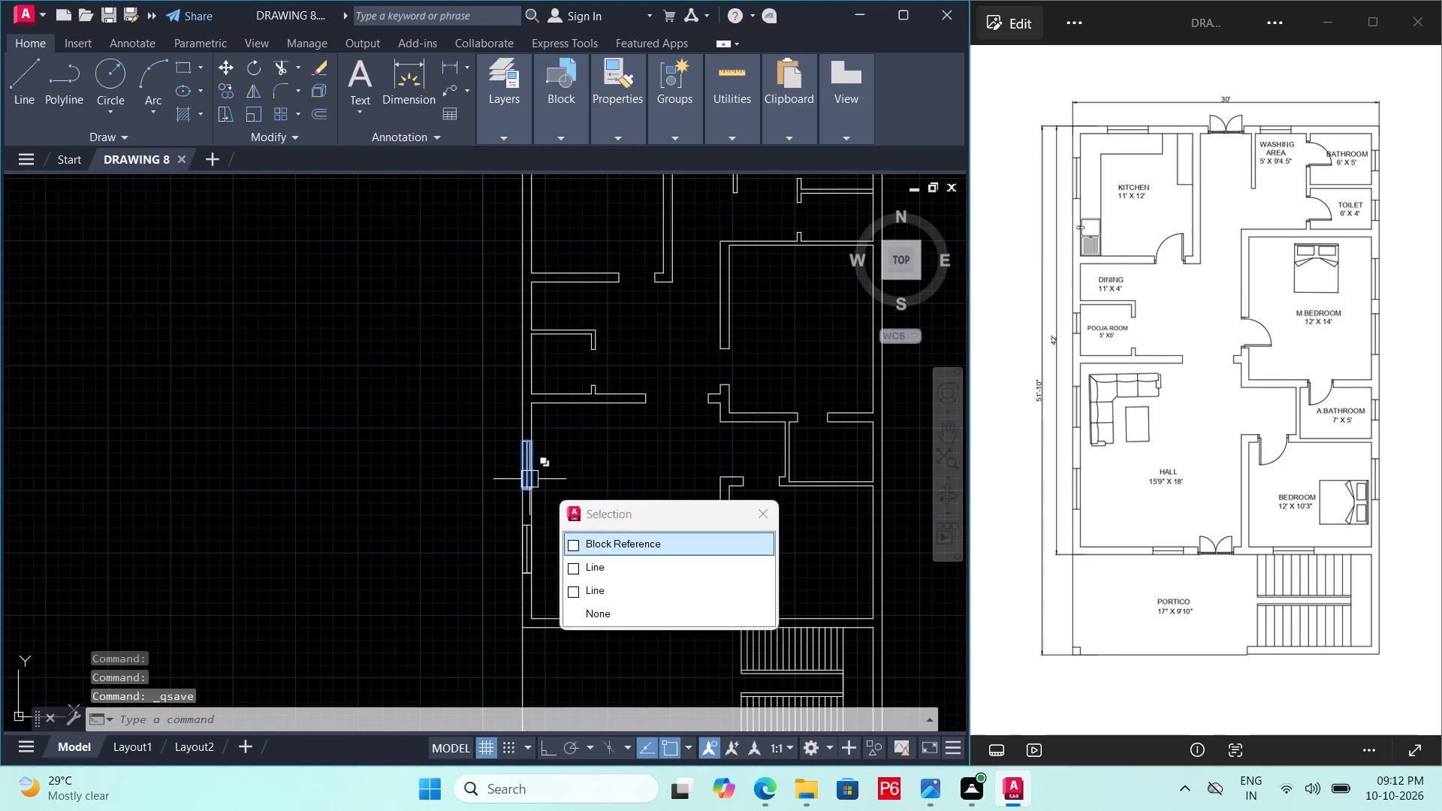
key(Escape)
scroll(526, 463, up, 2)
click(524, 463)
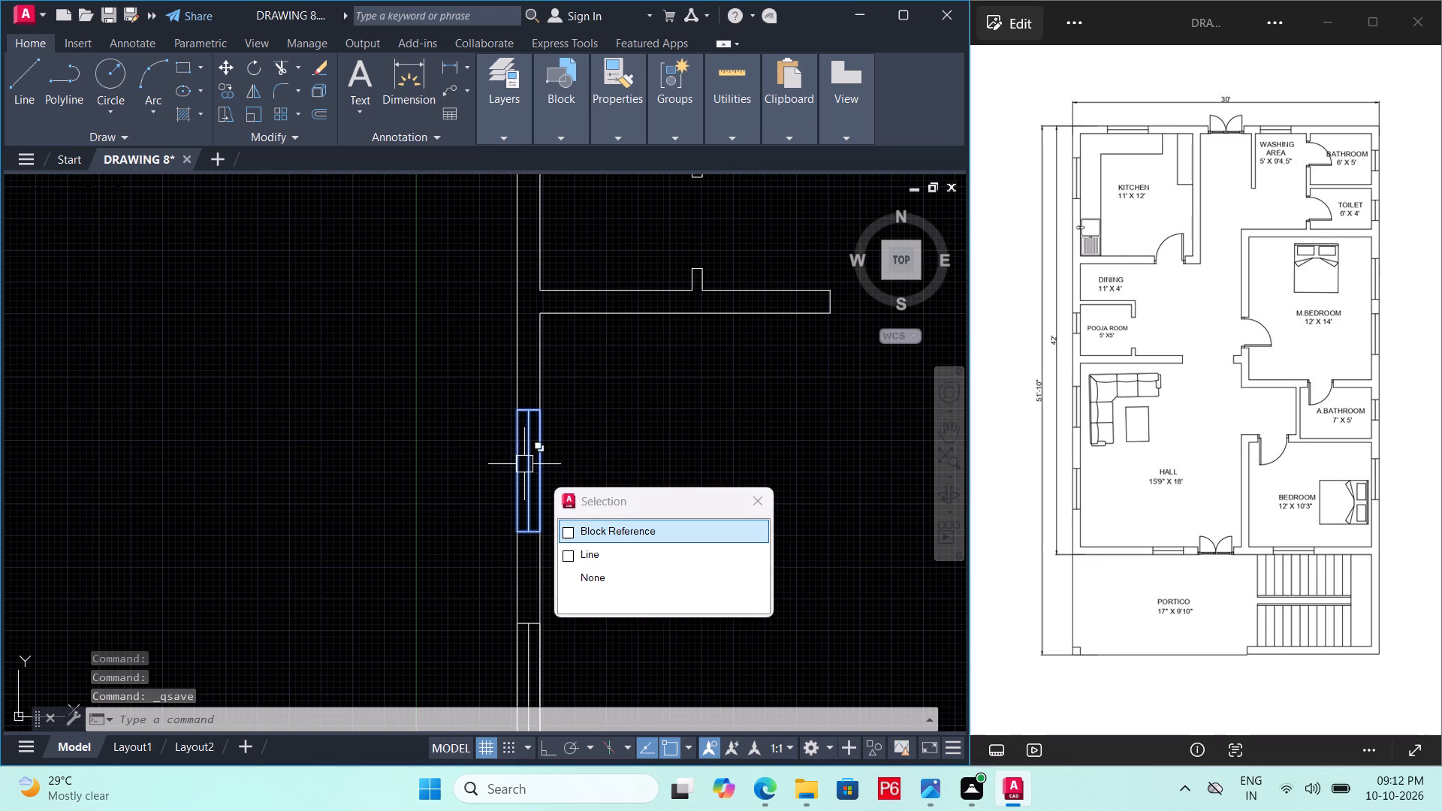
key(m)
key(space)
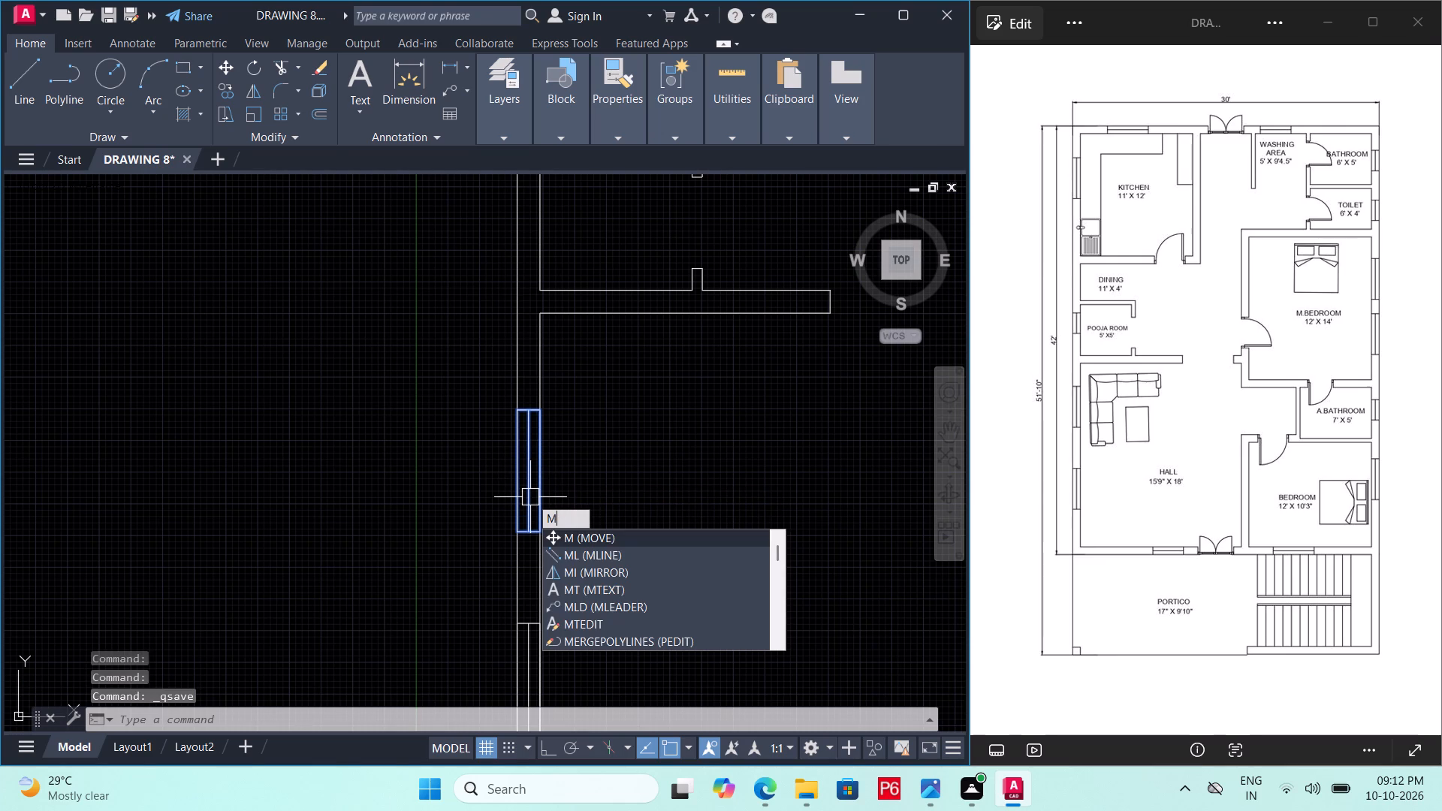
click(575, 537)
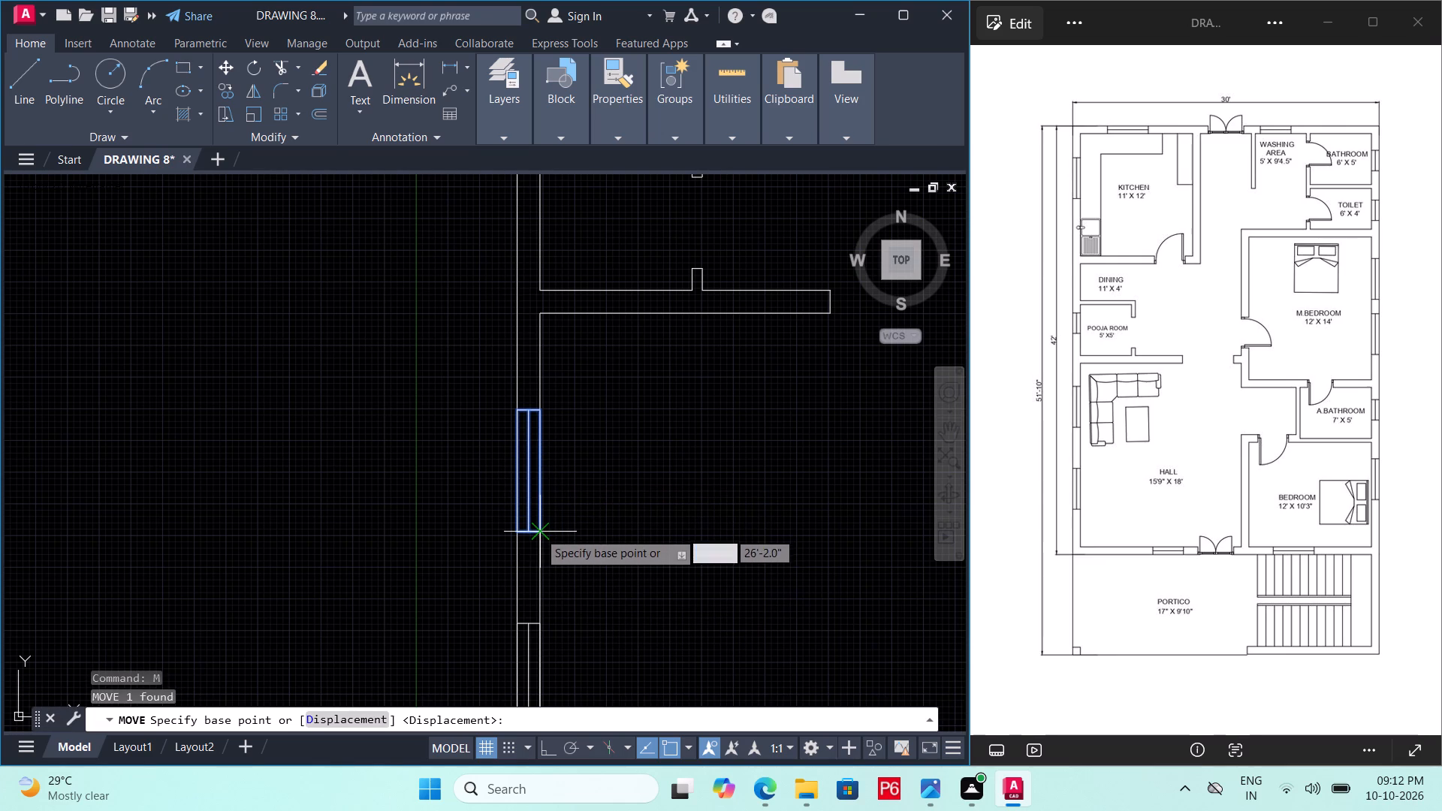
click(538, 532)
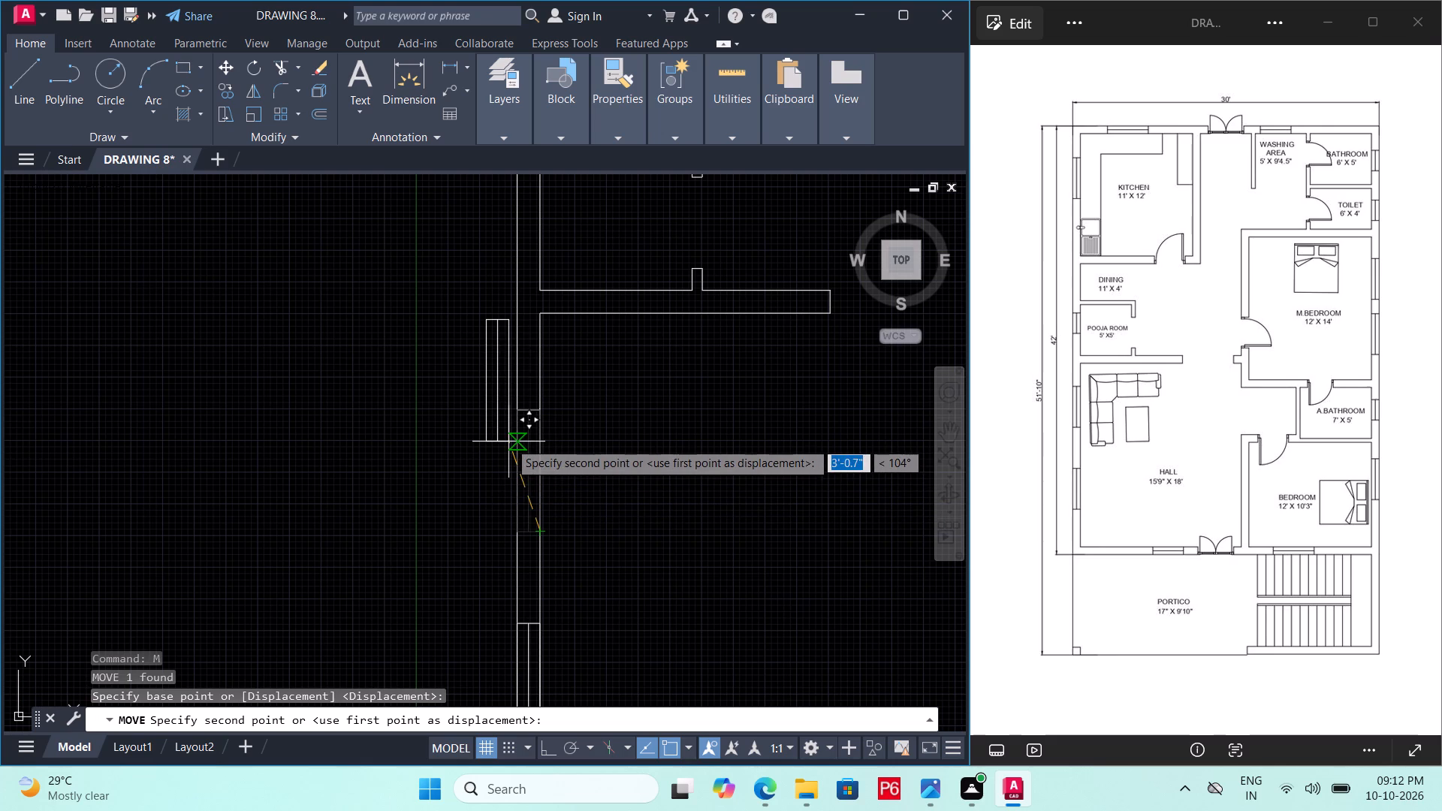
key(F8)
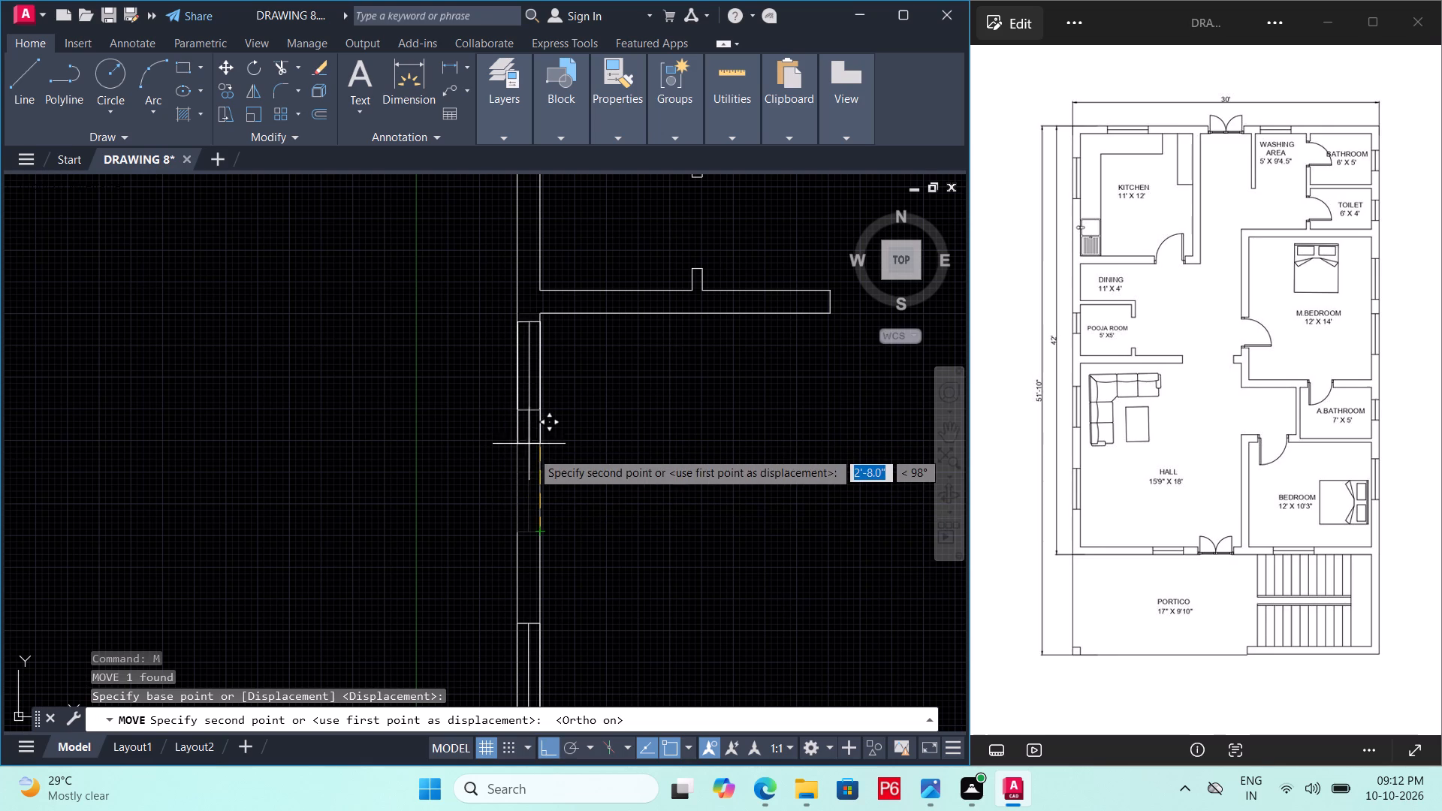
click(538, 494)
scroll(594, 507, down, 1)
middle_drag(594, 505, 594, 502)
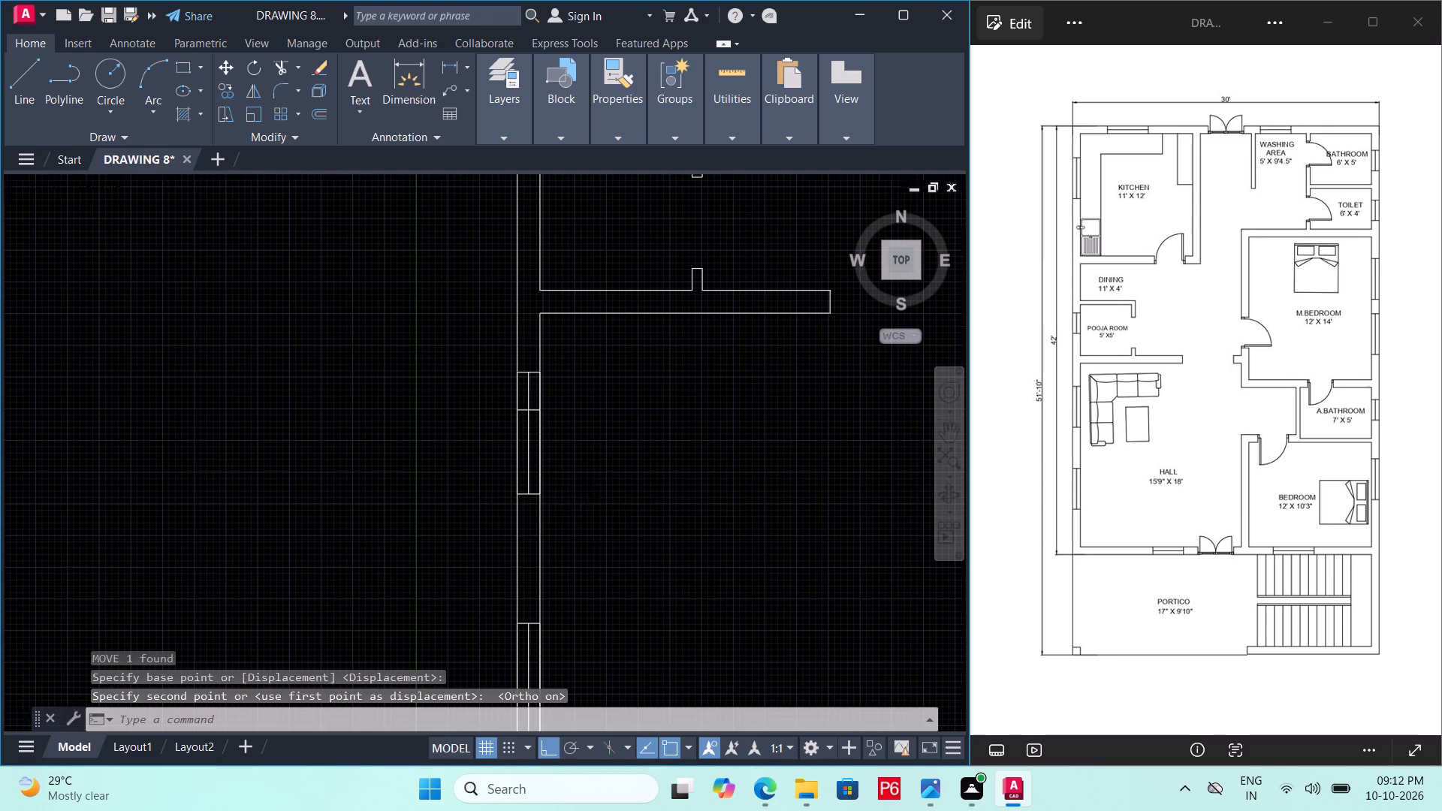
middle_drag(594, 502, 584, 453)
Save the drawing.
key(ctrl+s)
key(ctrl+s)
key(ctrl+s)
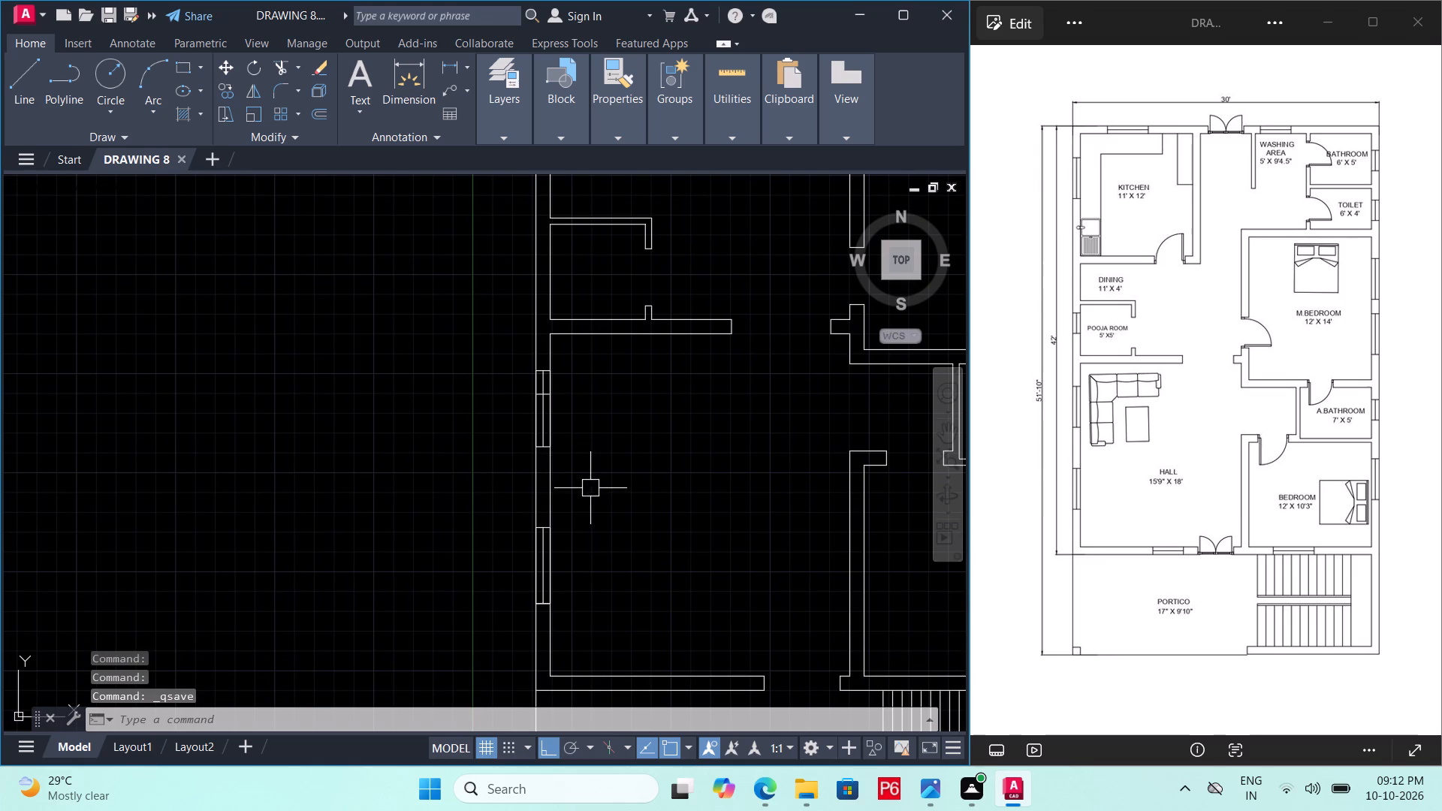
key(Escape)
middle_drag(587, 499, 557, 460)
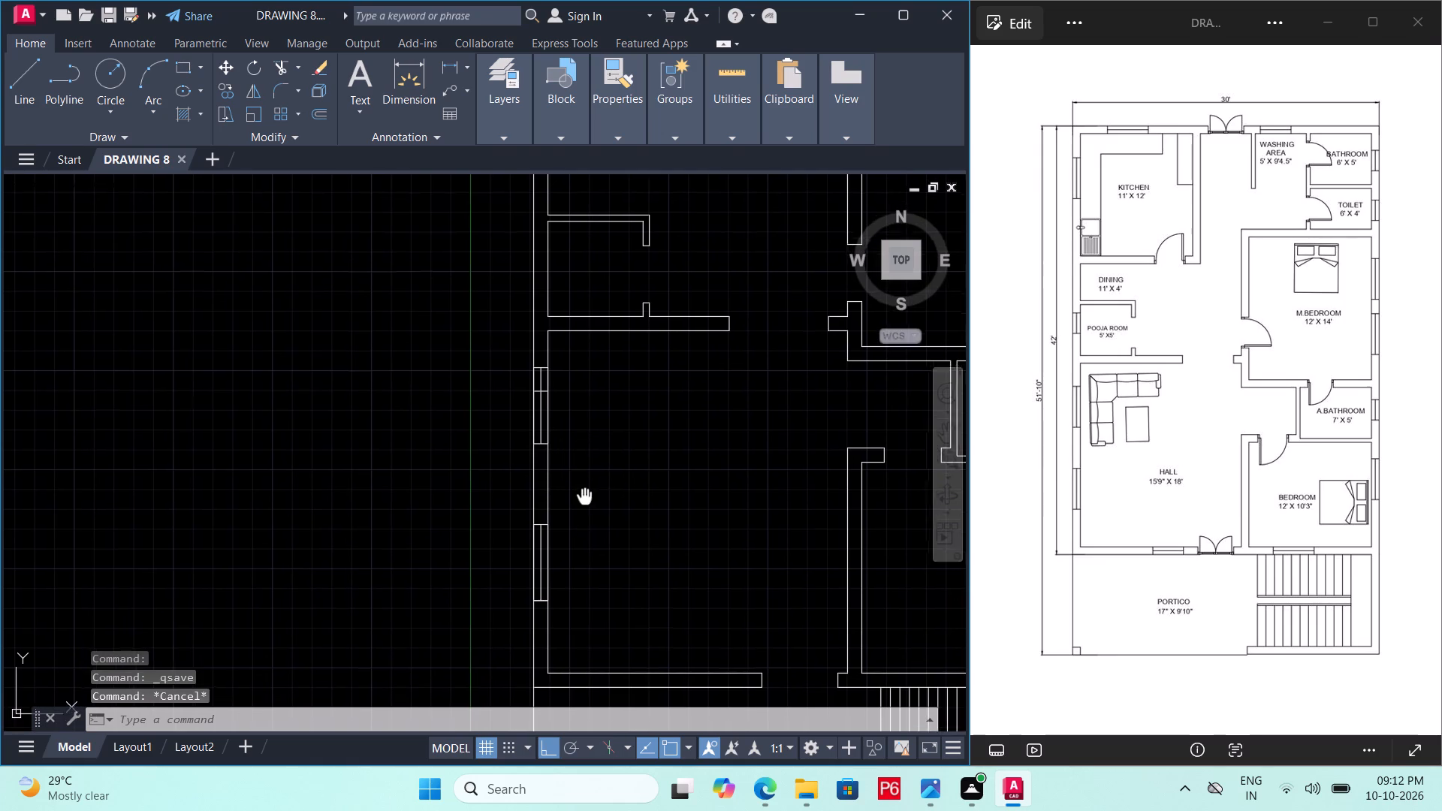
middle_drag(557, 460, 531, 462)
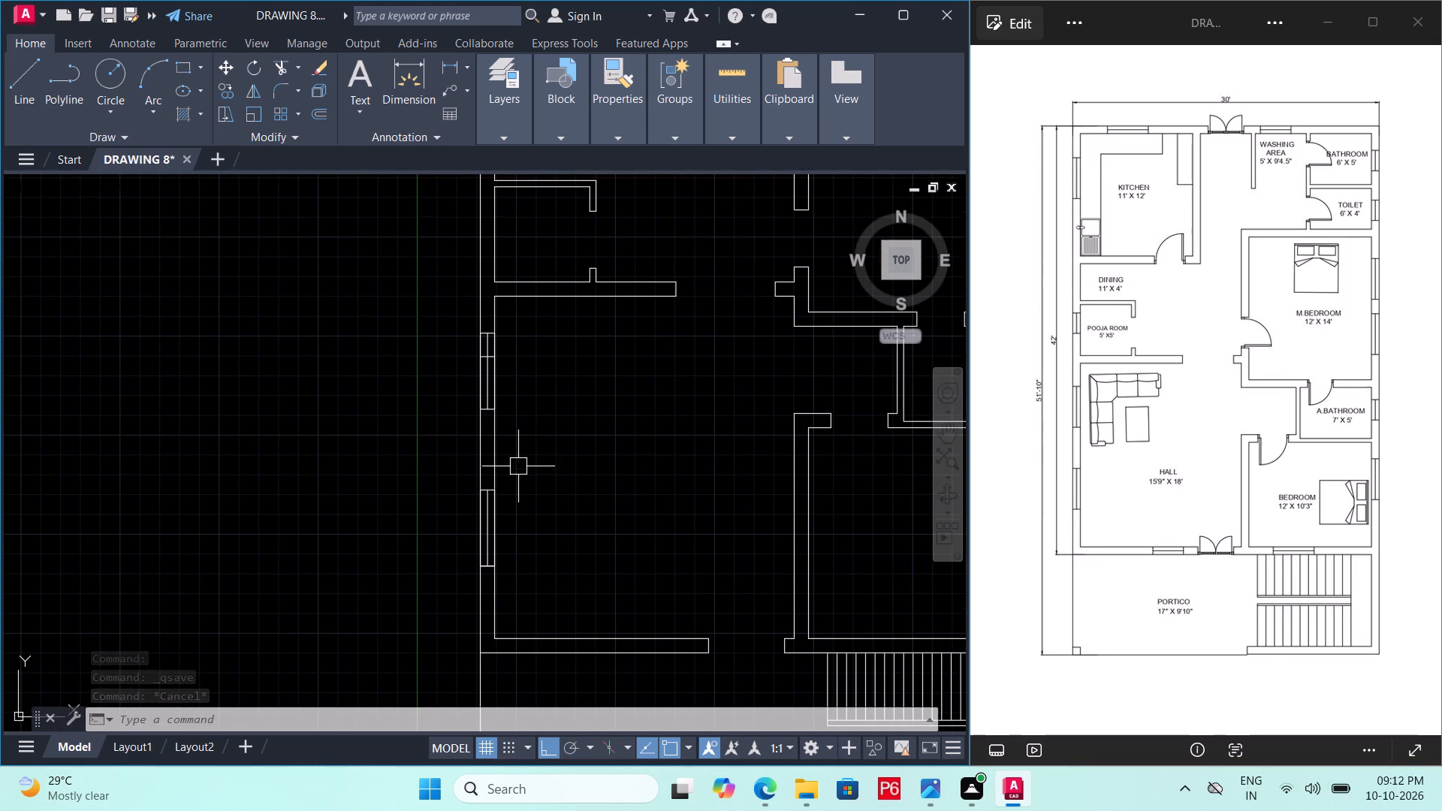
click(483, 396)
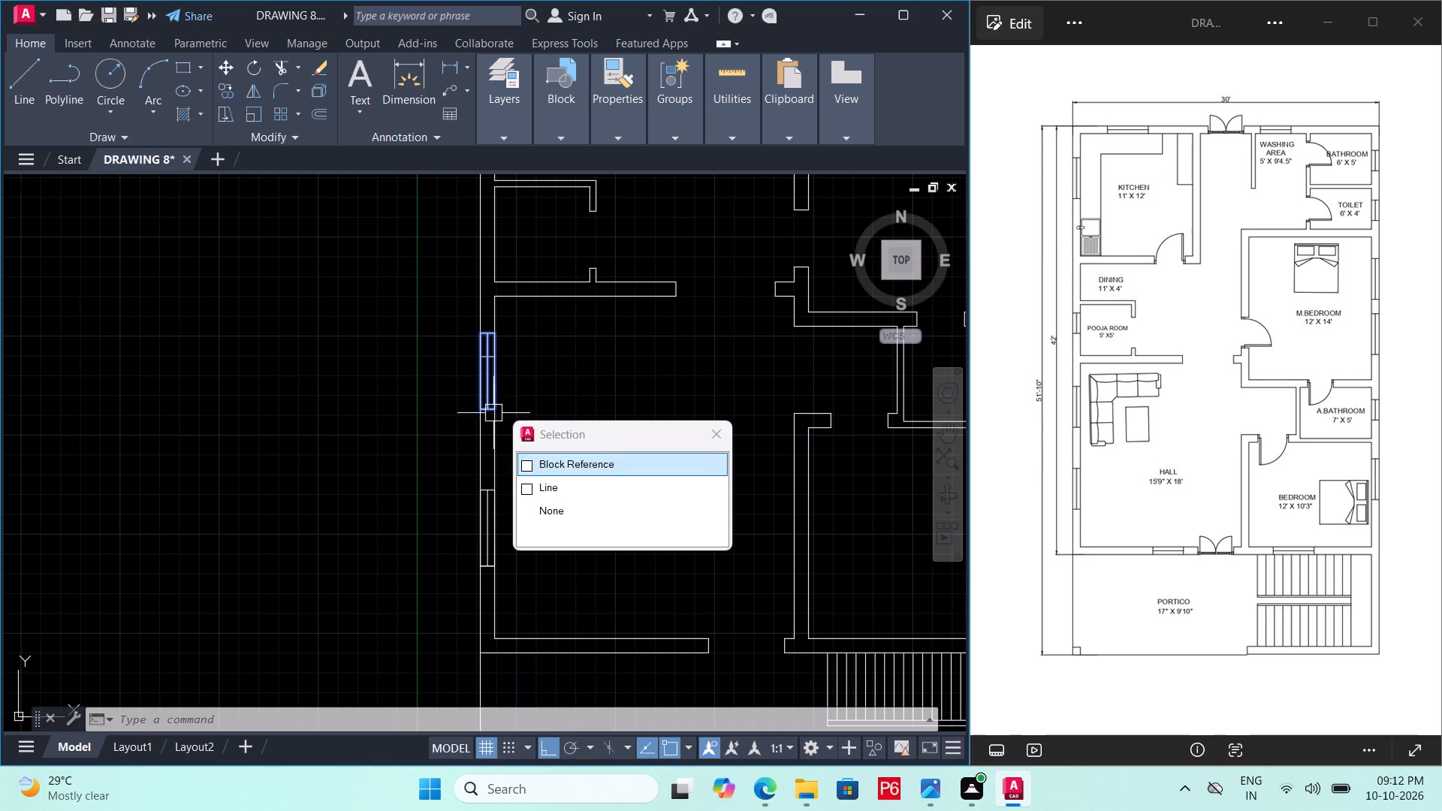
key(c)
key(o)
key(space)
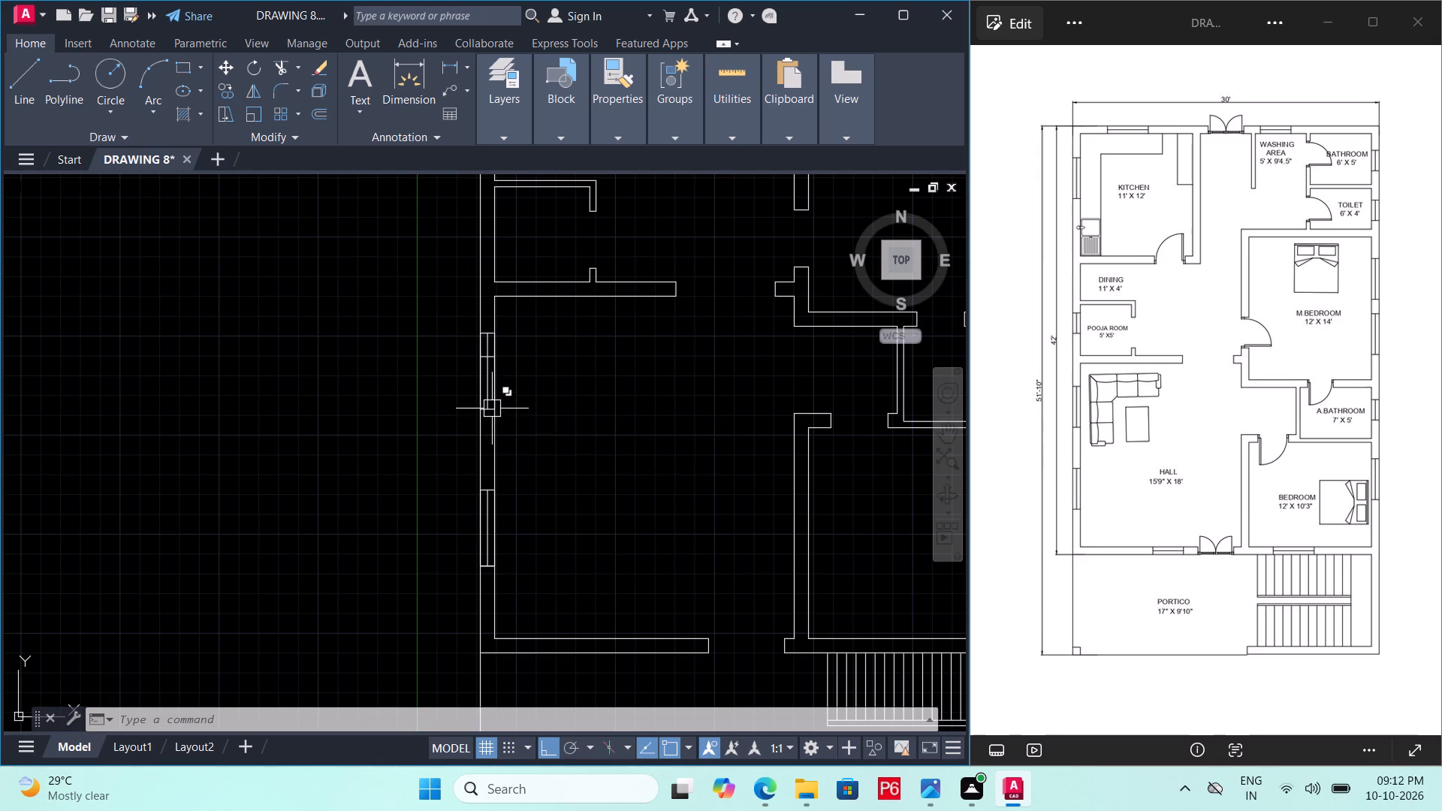
Move the northern opening block in the hall's west wall about 21'-10" north to the middle of the kitchen's west wall.
scroll(482, 384, up, 2)
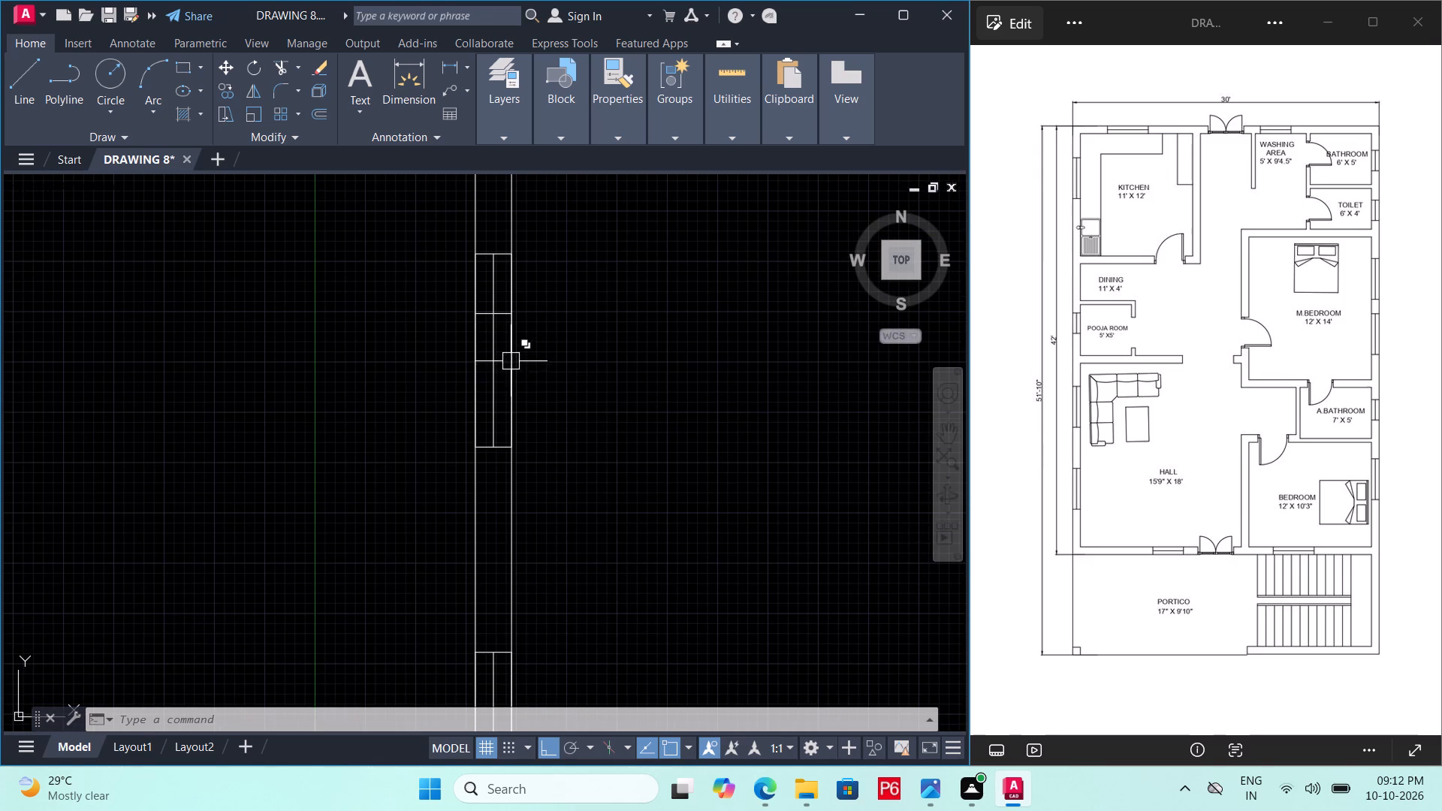
click(494, 372)
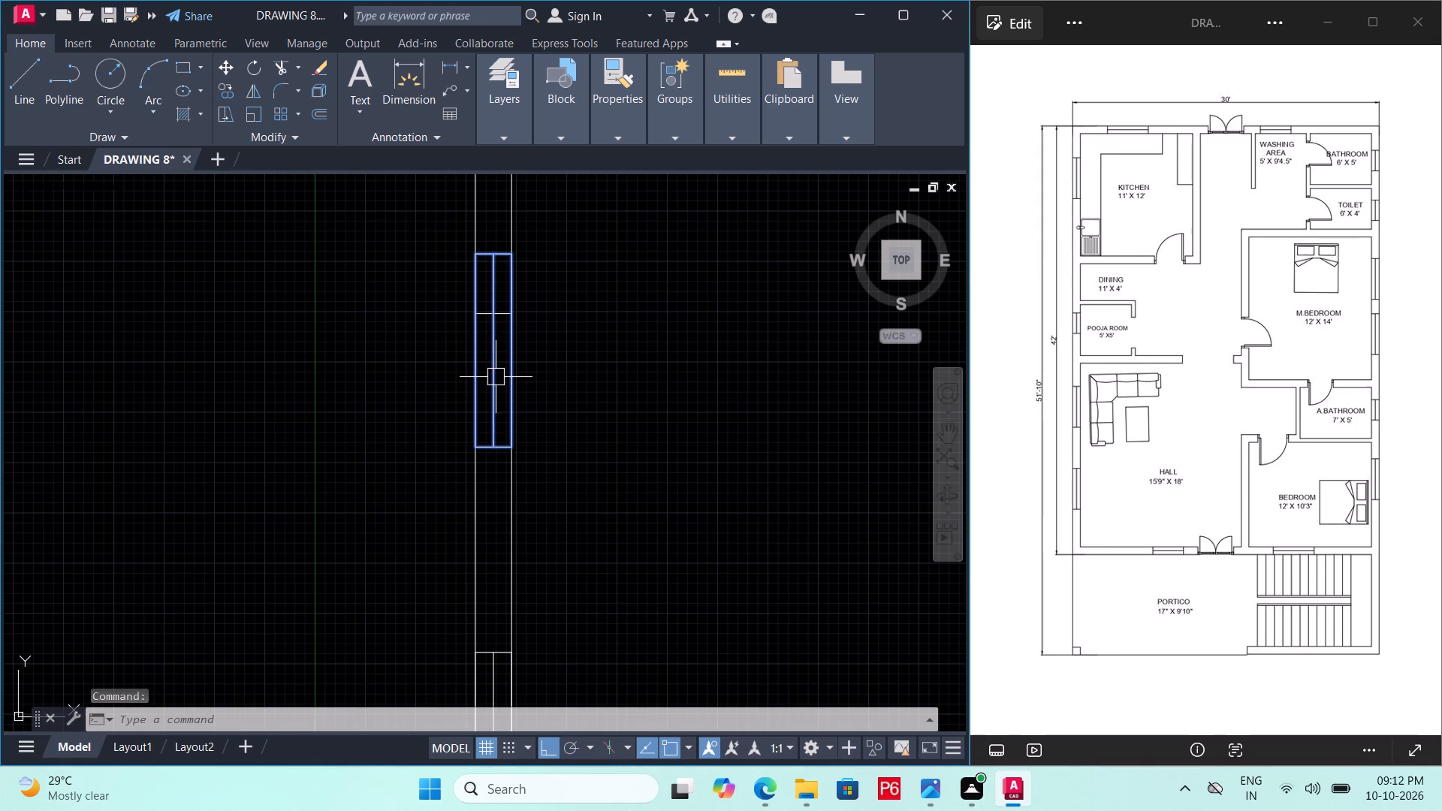
text(M)
key(space)
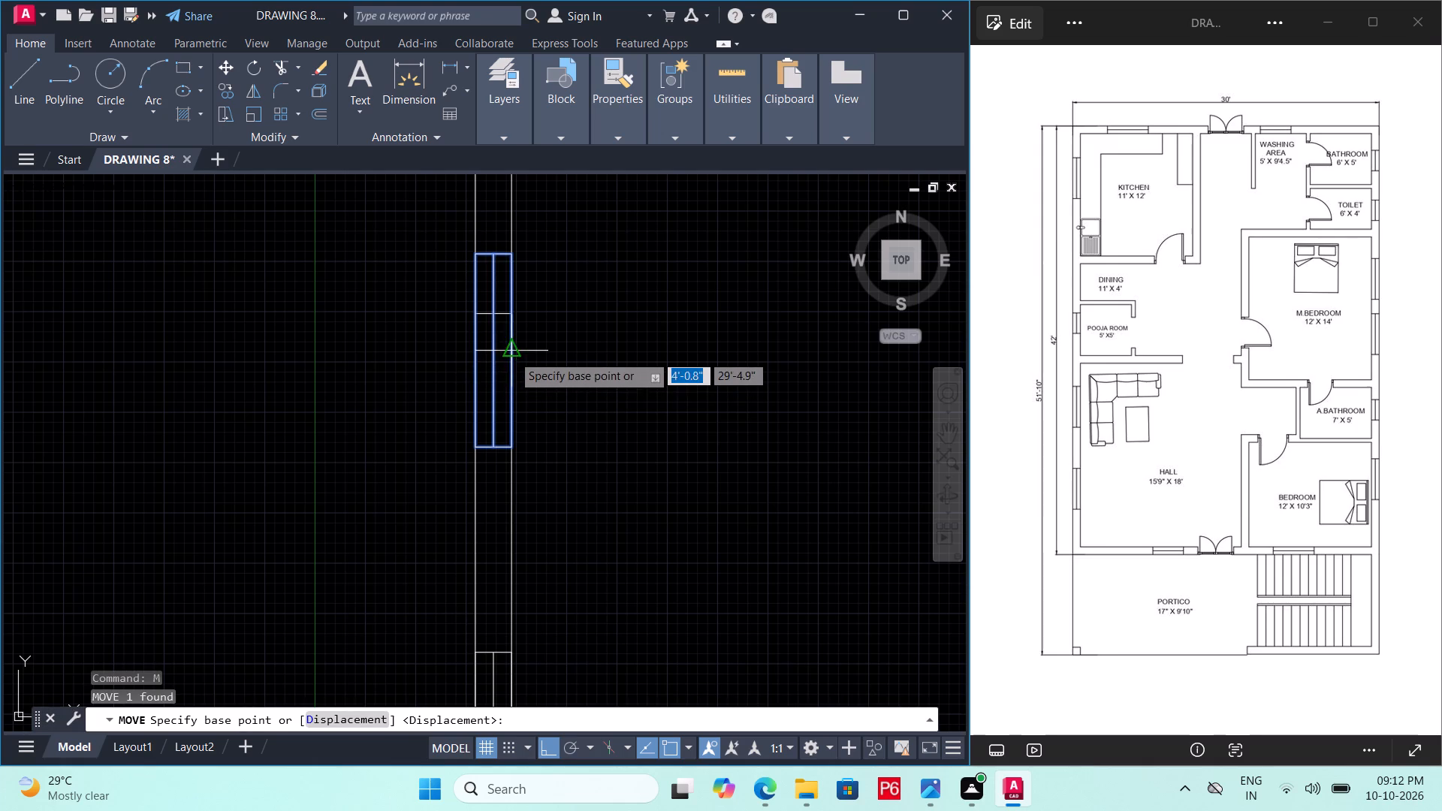
click(511, 348)
scroll(448, 451, down, 4)
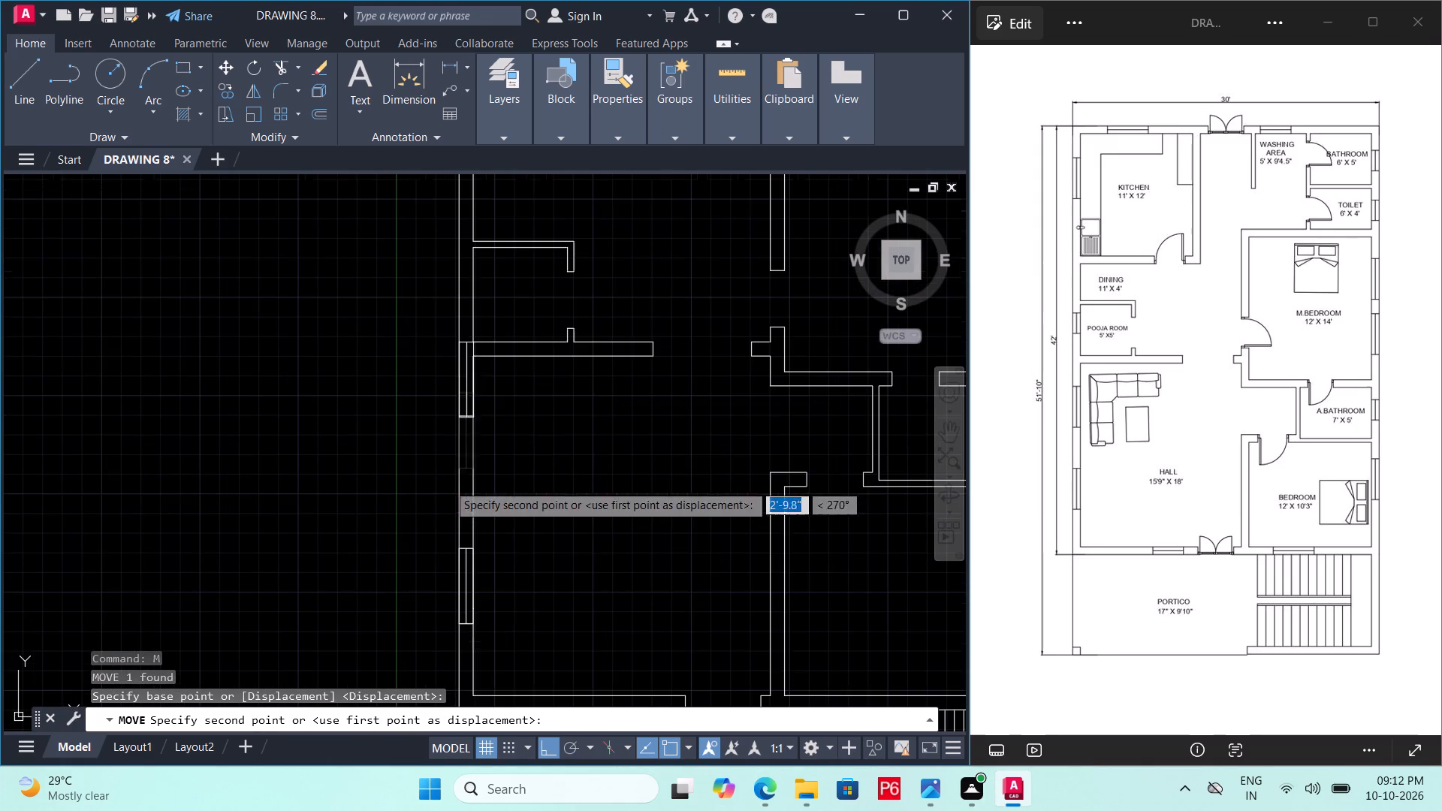
middle_drag(567, 339, 590, 680)
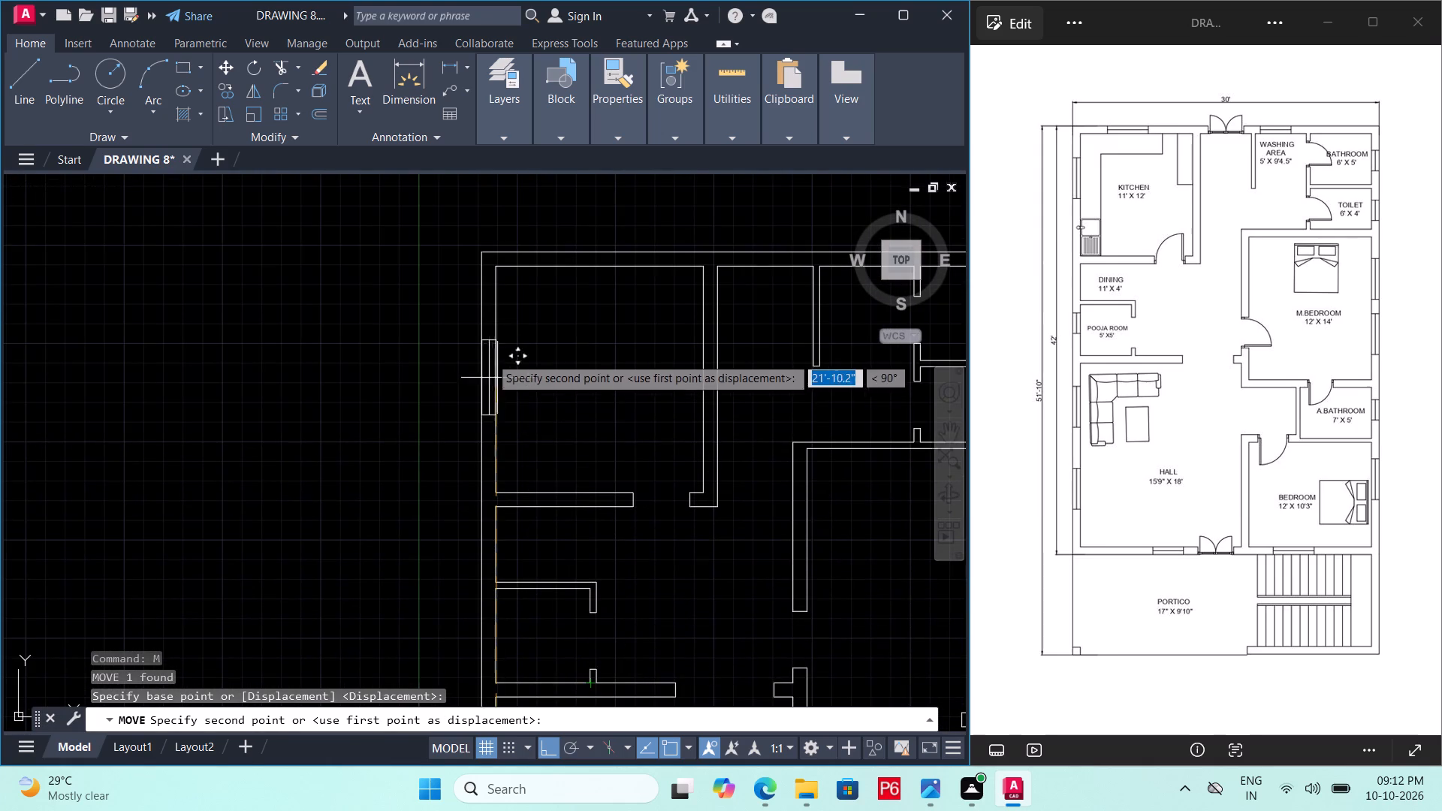
click(494, 377)
scroll(365, 415, down, 2)
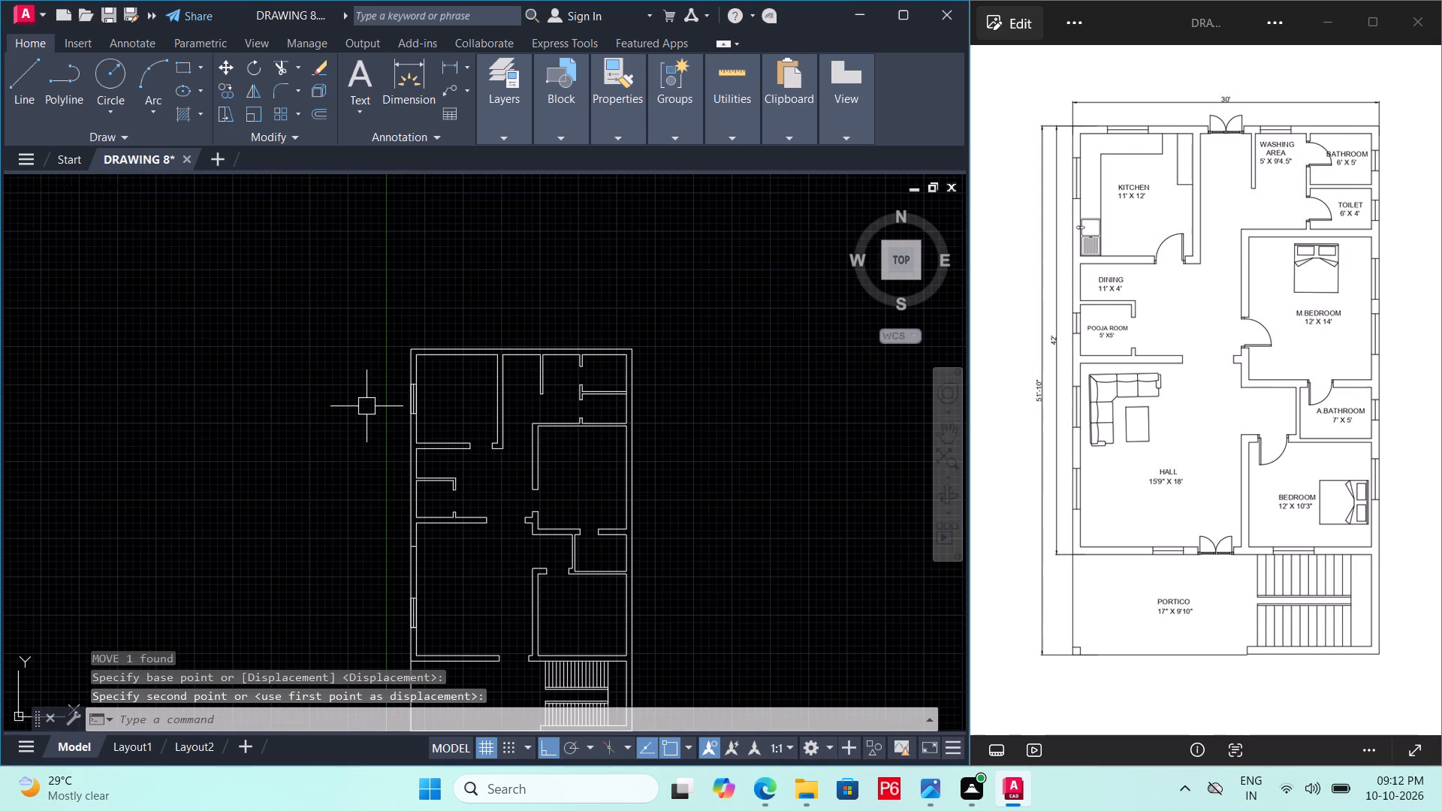
Save the drawing.
key(ctrl+s)
key(ctrl+s)
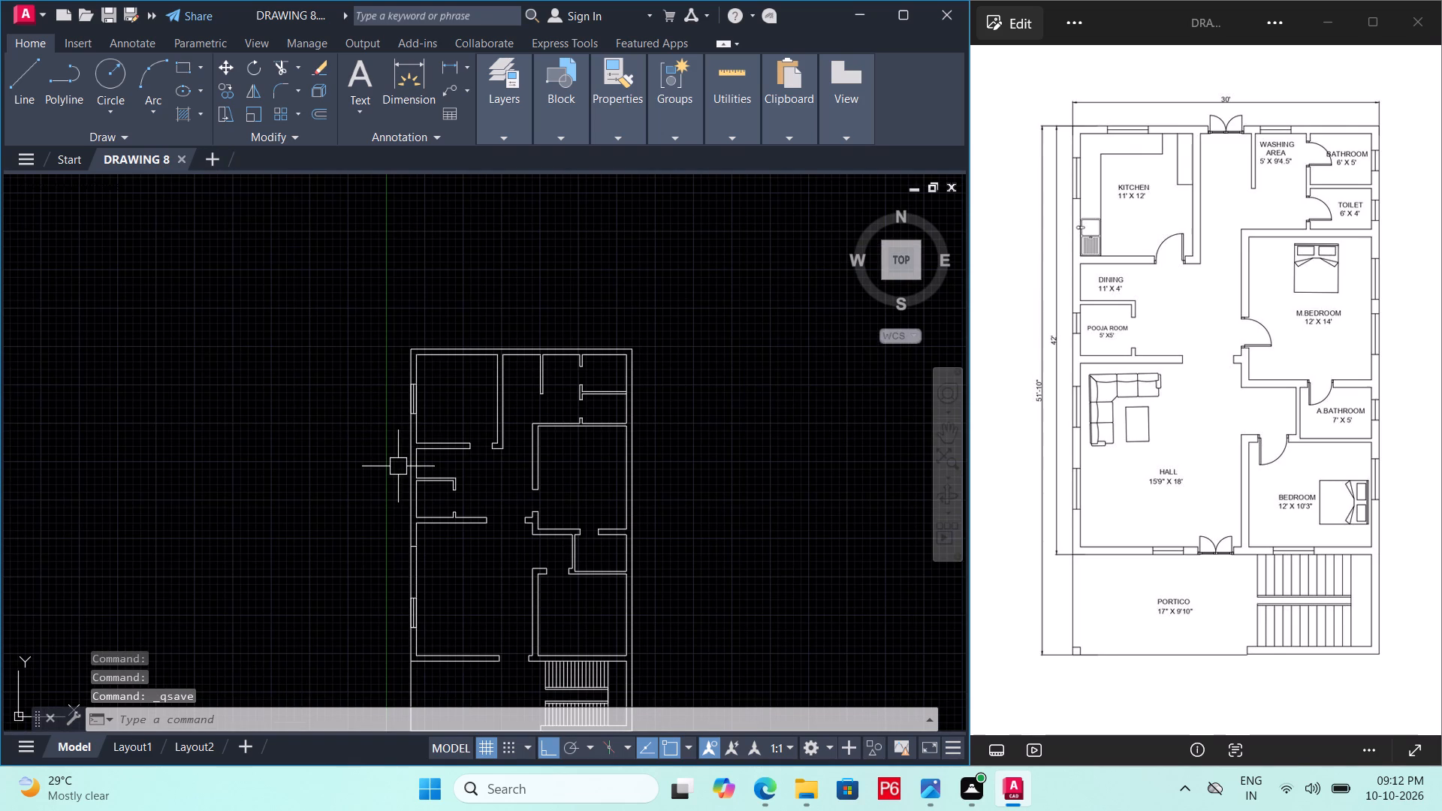
Copy the kitchen's opening block to the southeast bedroom, its east edge's midpoint on the midpoint of the east wall's inner face.
middle_drag(441, 485, 376, 488)
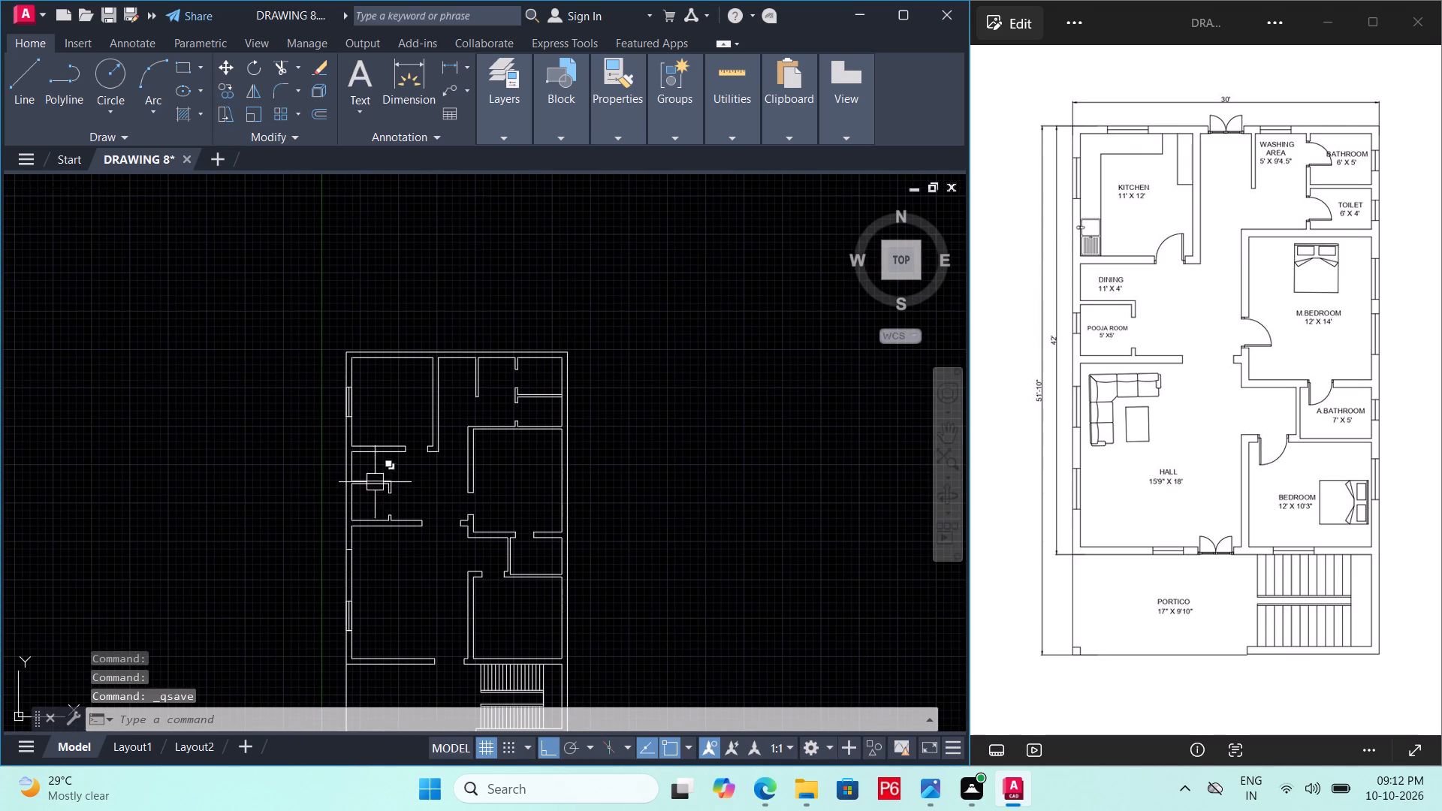
scroll(342, 408, up, 3)
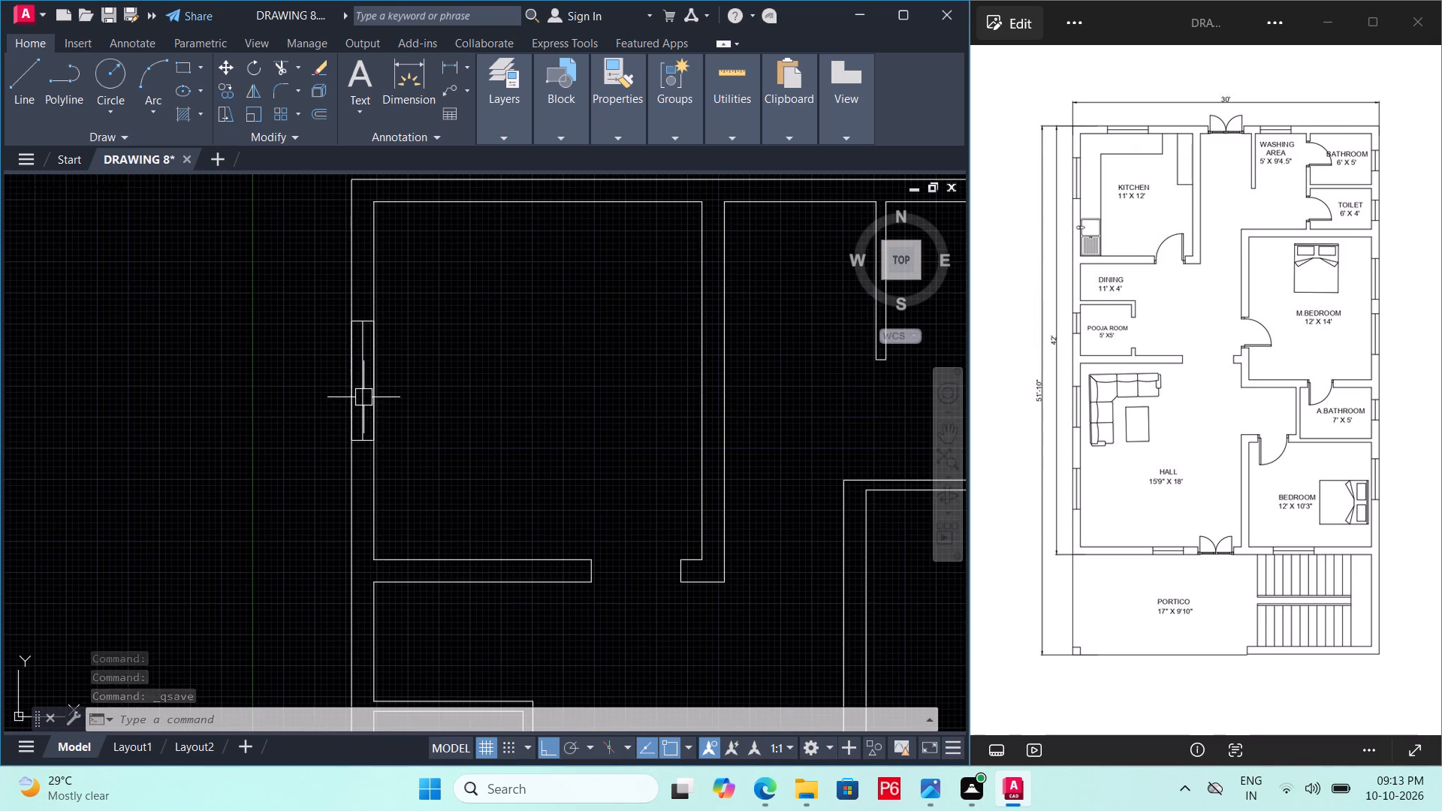
click(364, 397)
key(c)
text(O)
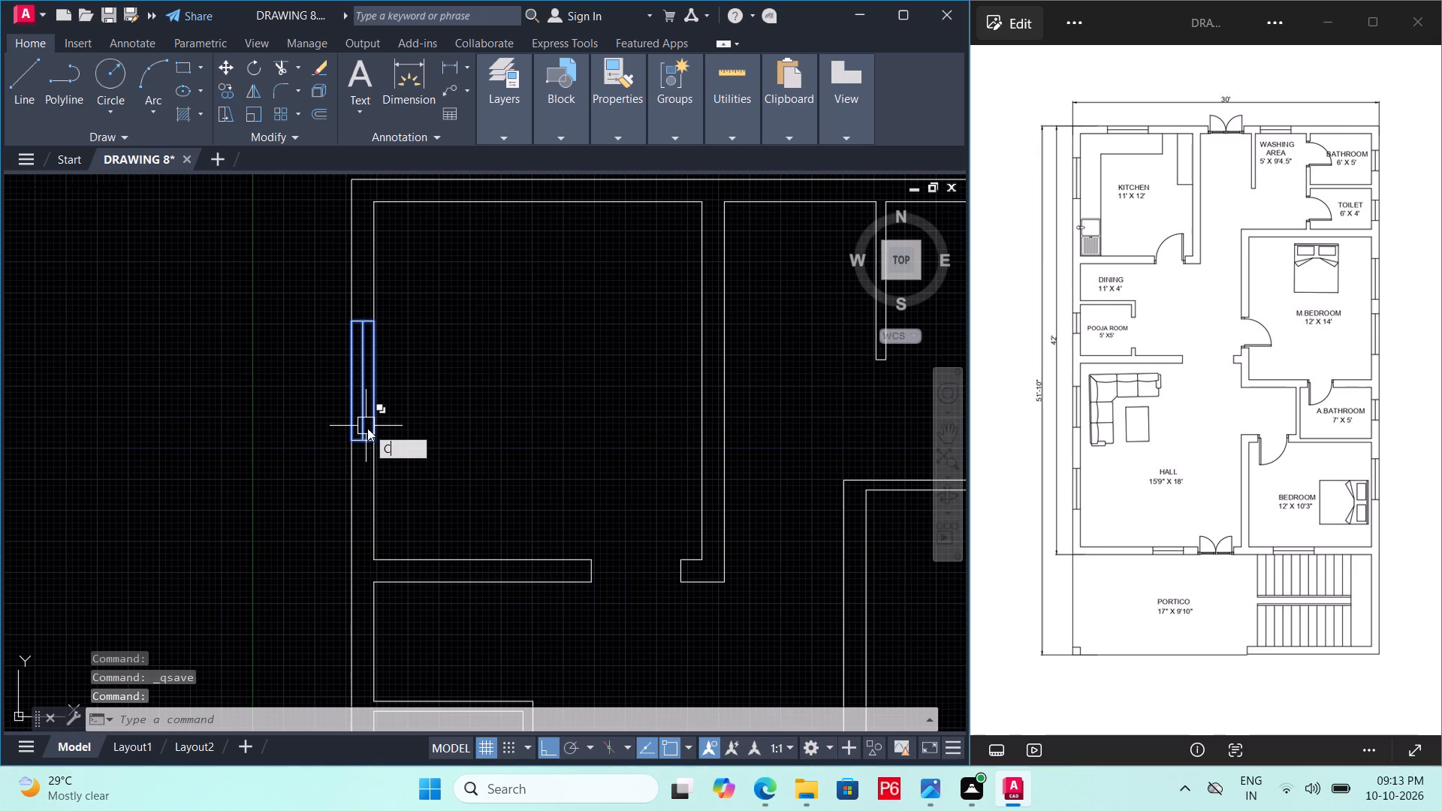
key(space)
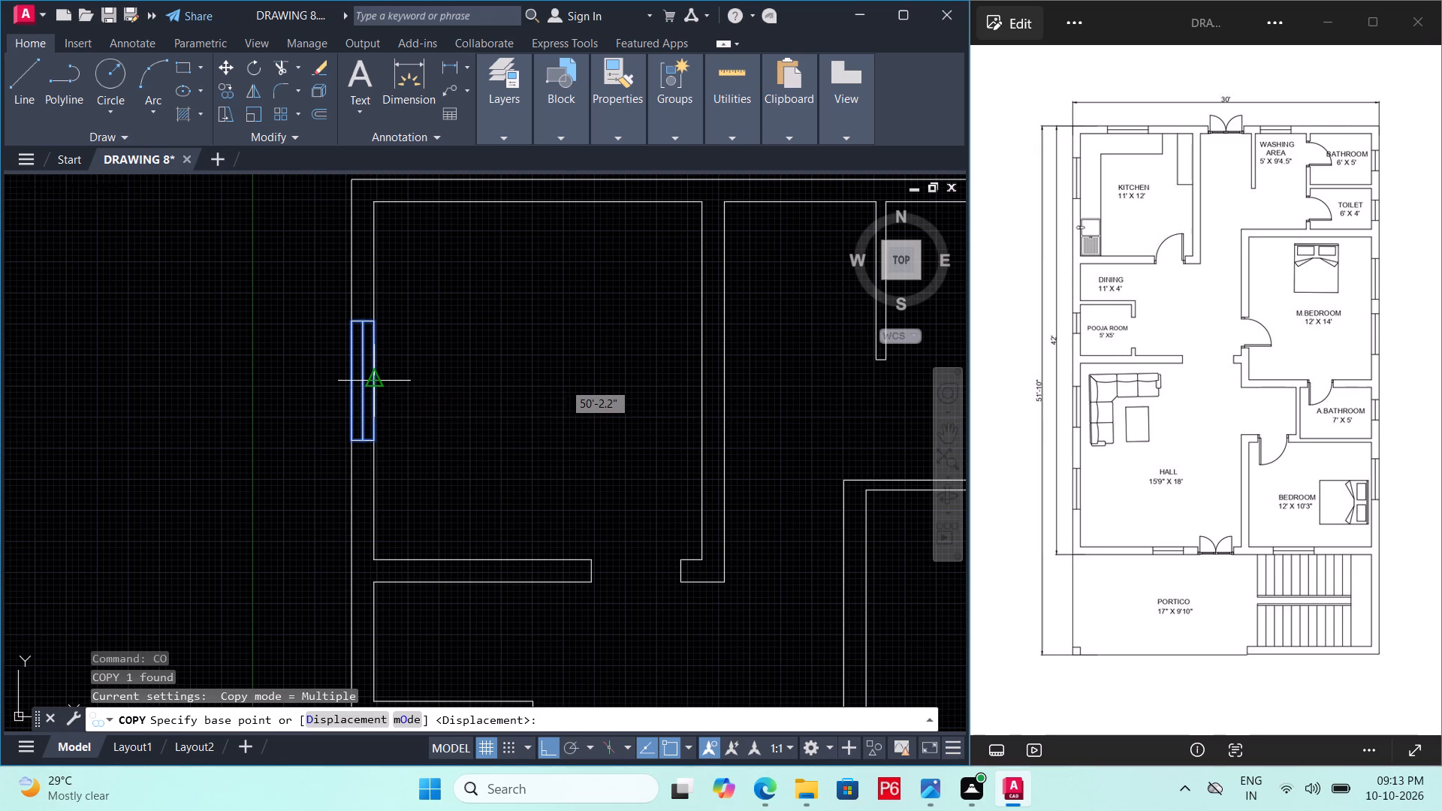
click(374, 382)
scroll(260, 373, down, 3)
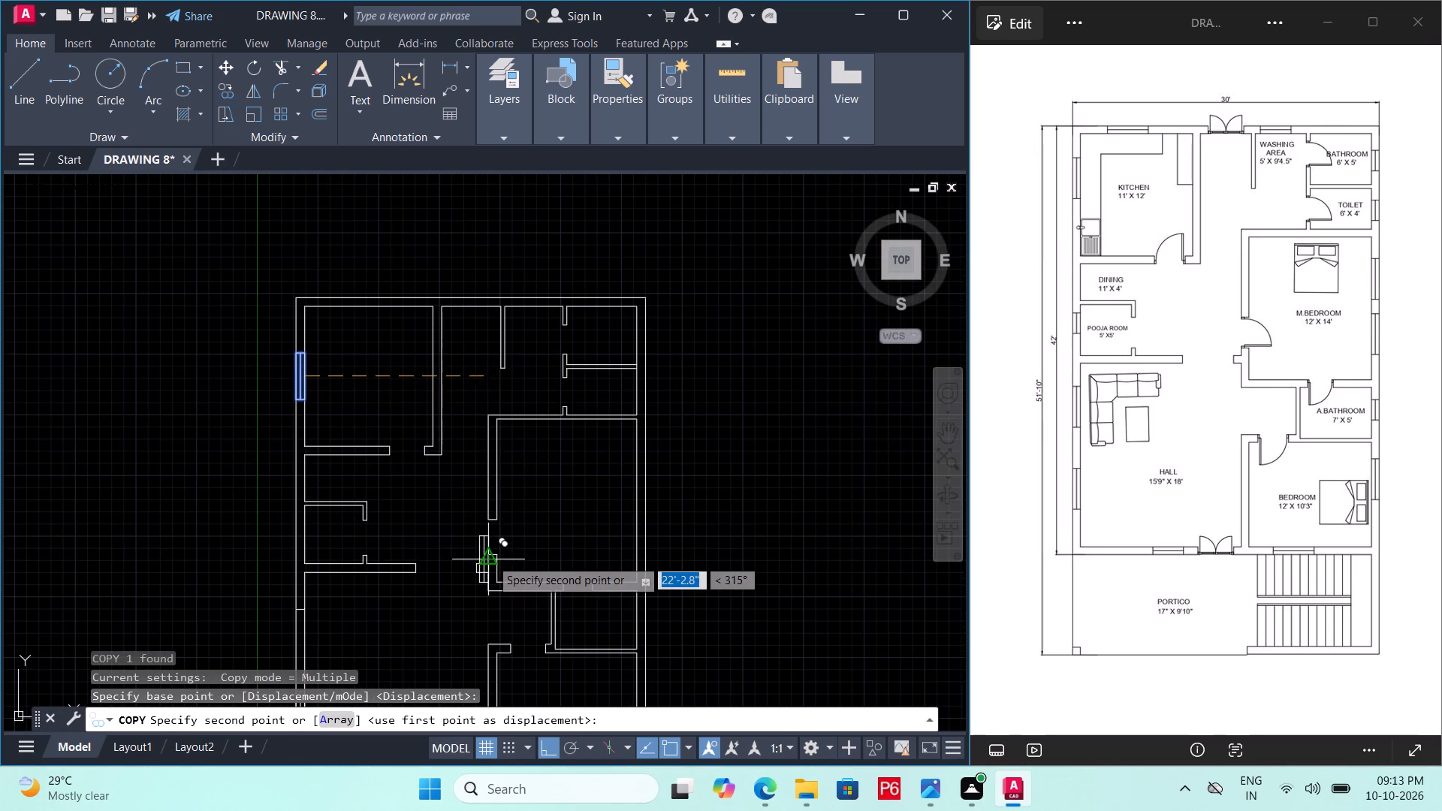
key(F8)
middle_drag(593, 617, 586, 372)
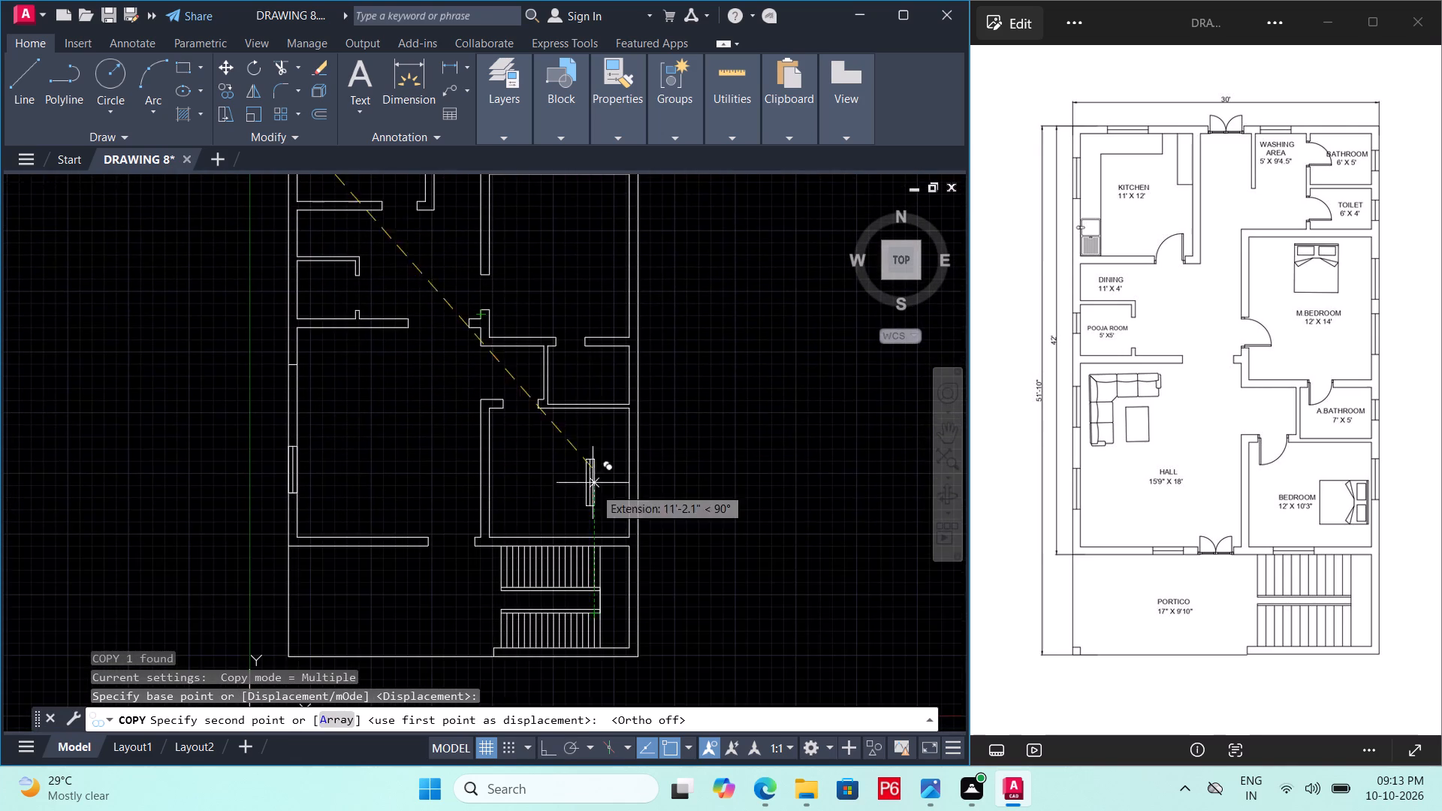
scroll(599, 495, up, 3)
scroll(706, 414, down, 1)
middle_drag(706, 414, 704, 432)
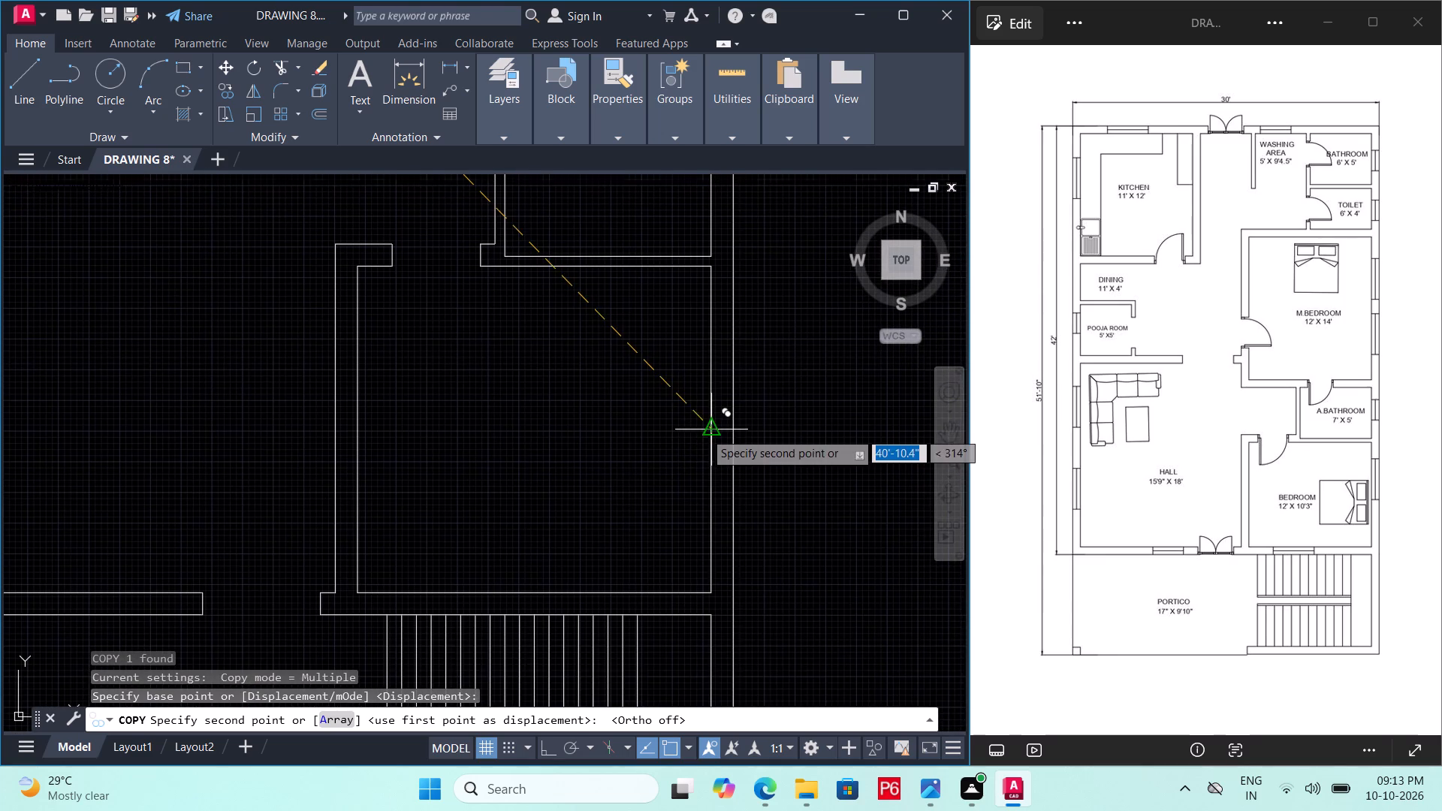
double_click(706, 429)
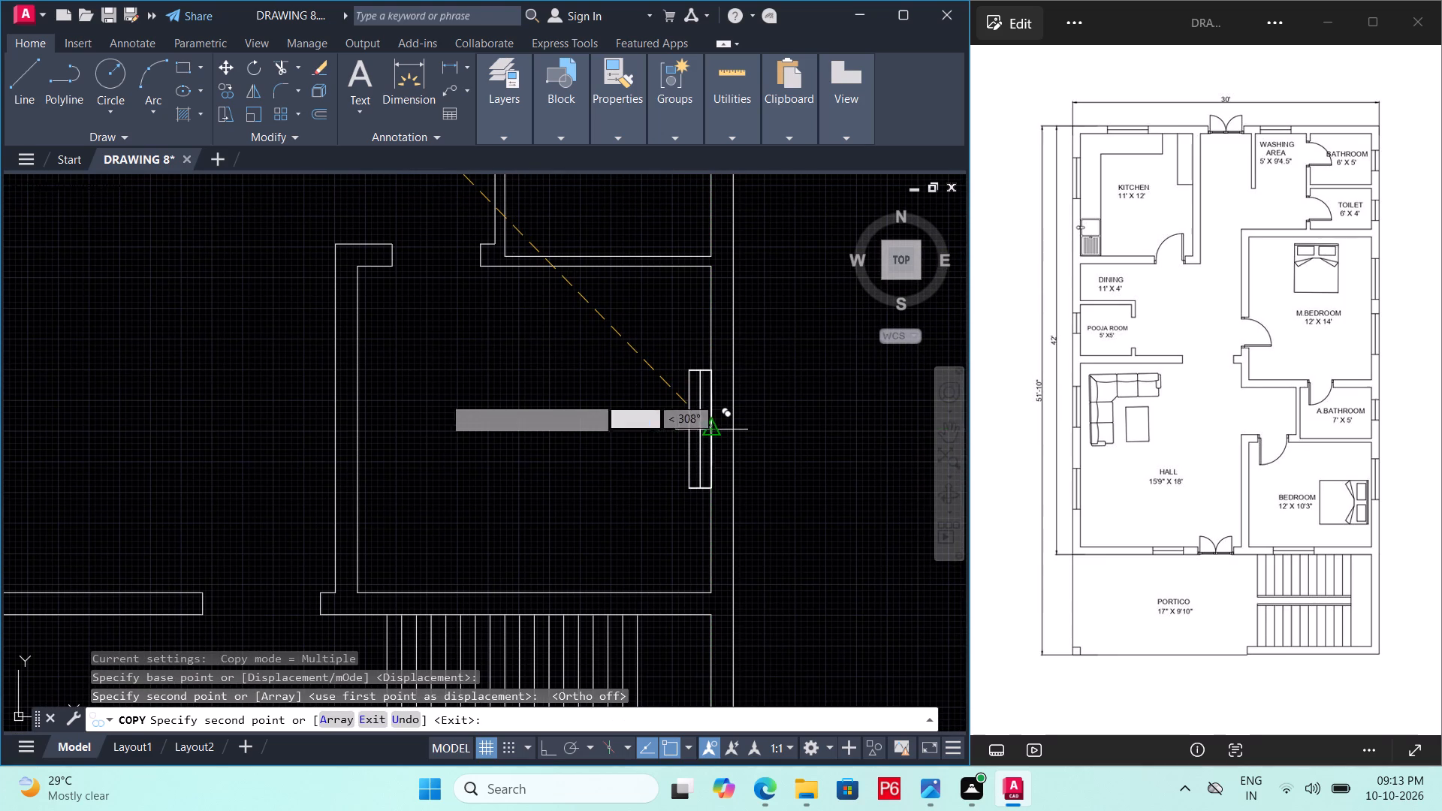
middle_drag(549, 424, 584, 503)
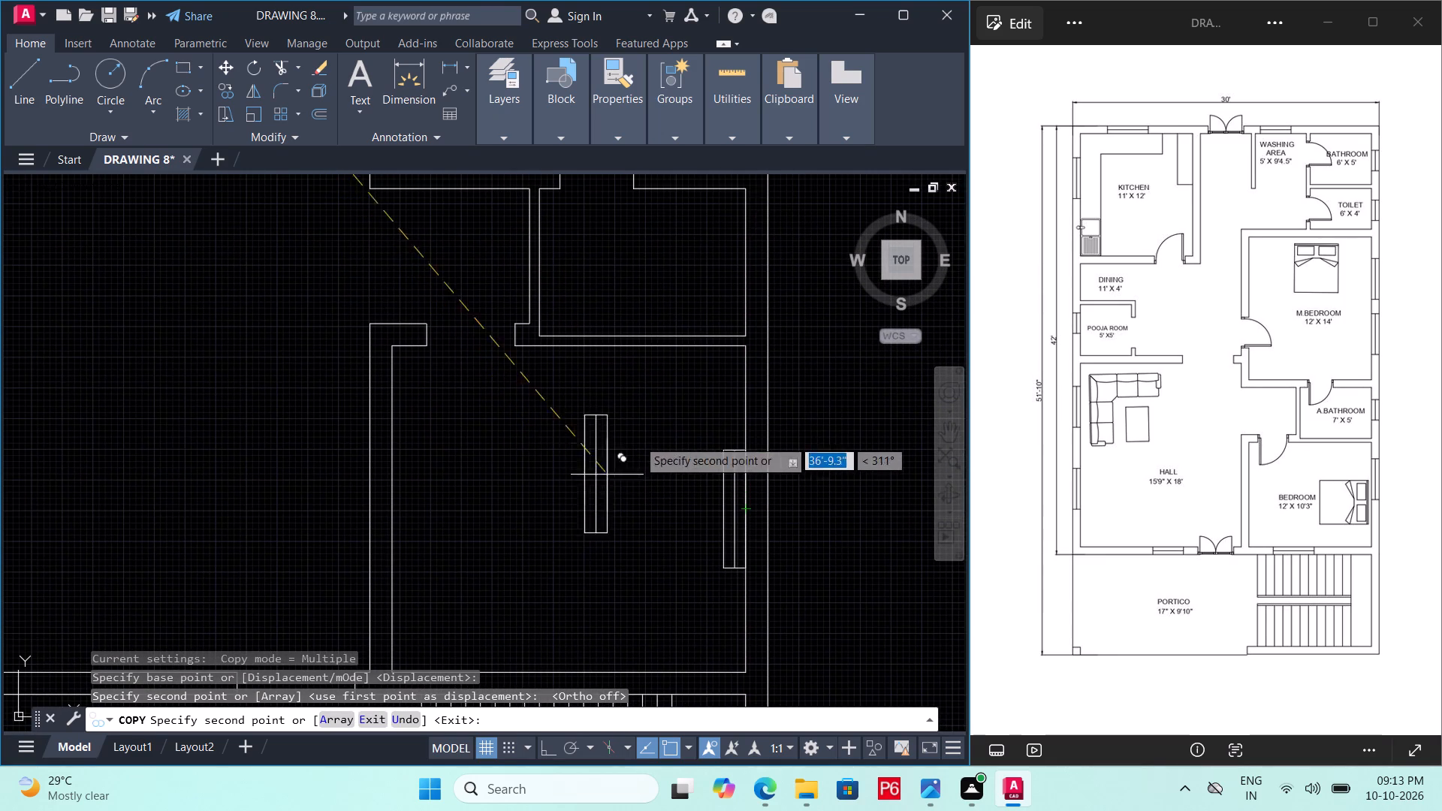
middle_drag(698, 348, 663, 592)
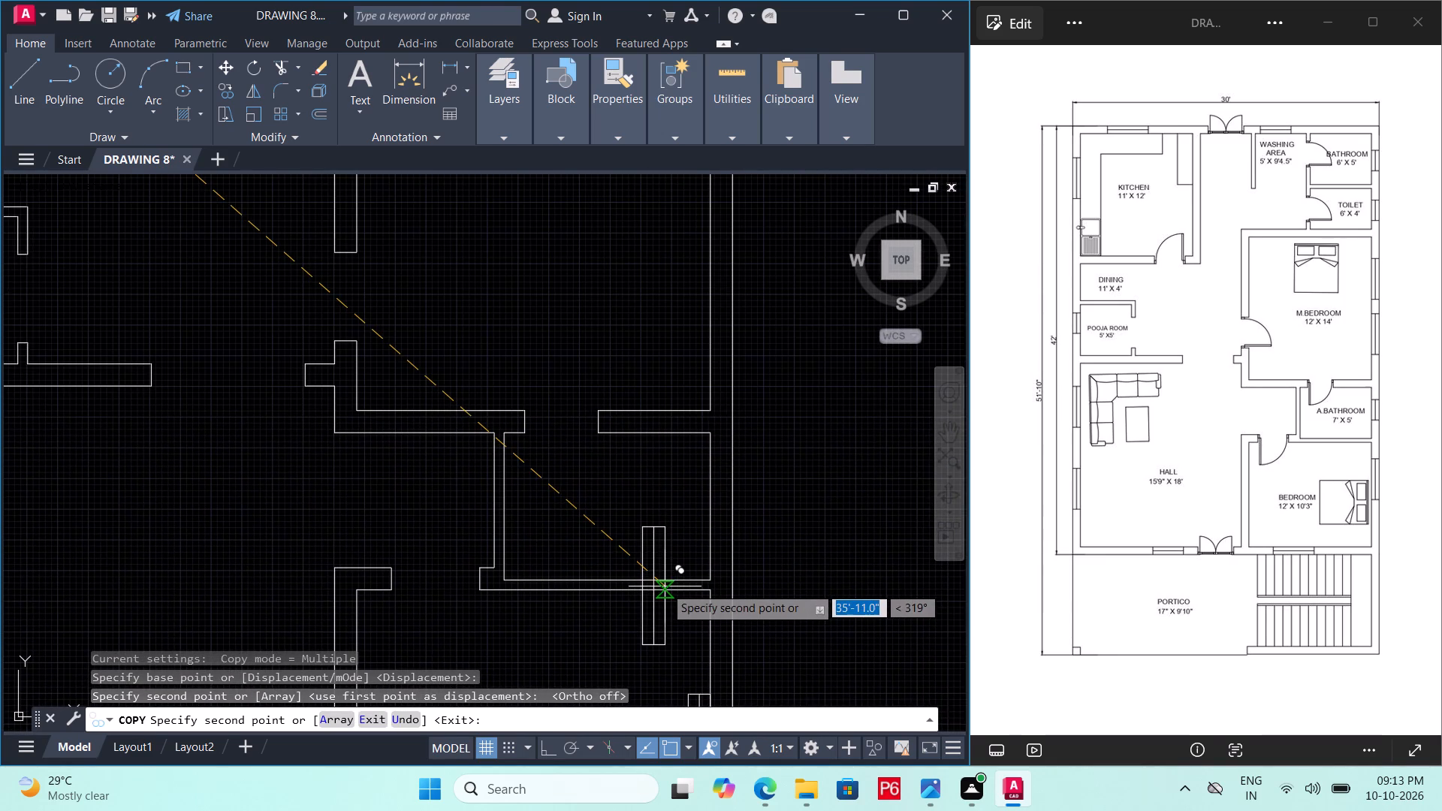
Save the drawing.
key(ctrl+s)
key(ctrl+s)
Draw a 9" cross line between both faces of the east outer wall near the master bedroom's north end.
middle_drag(725, 381, 672, 579)
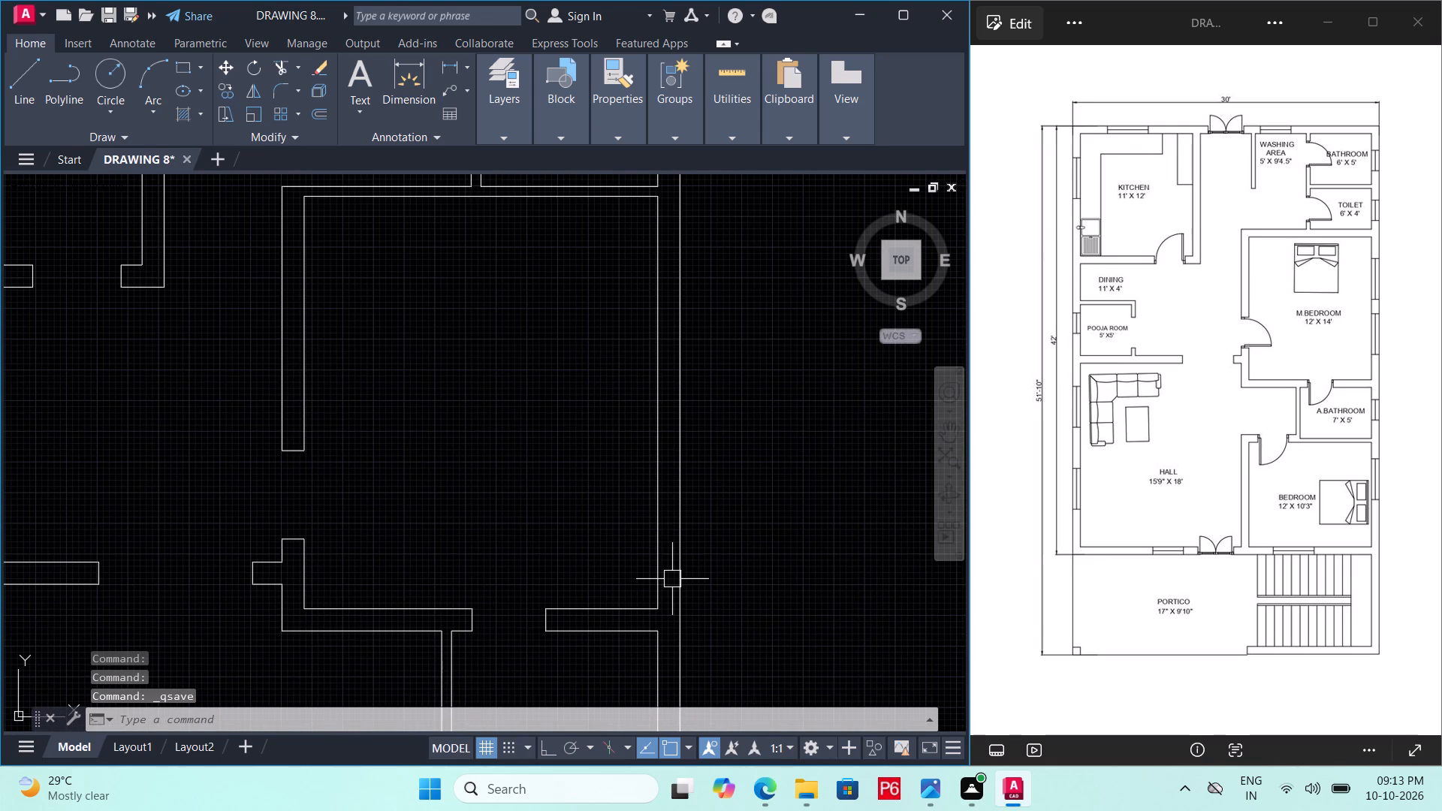
text(L)
key(space)
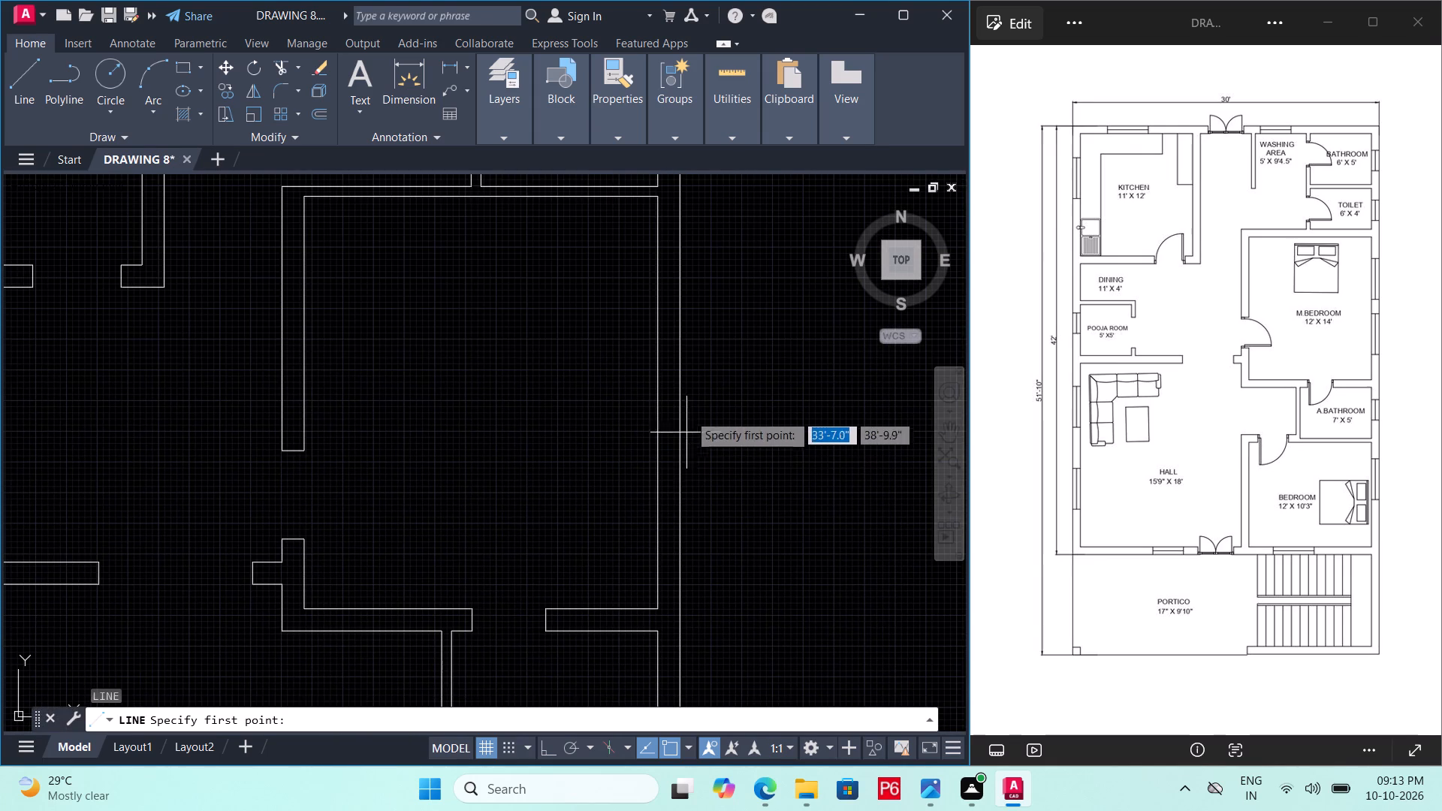
click(652, 249)
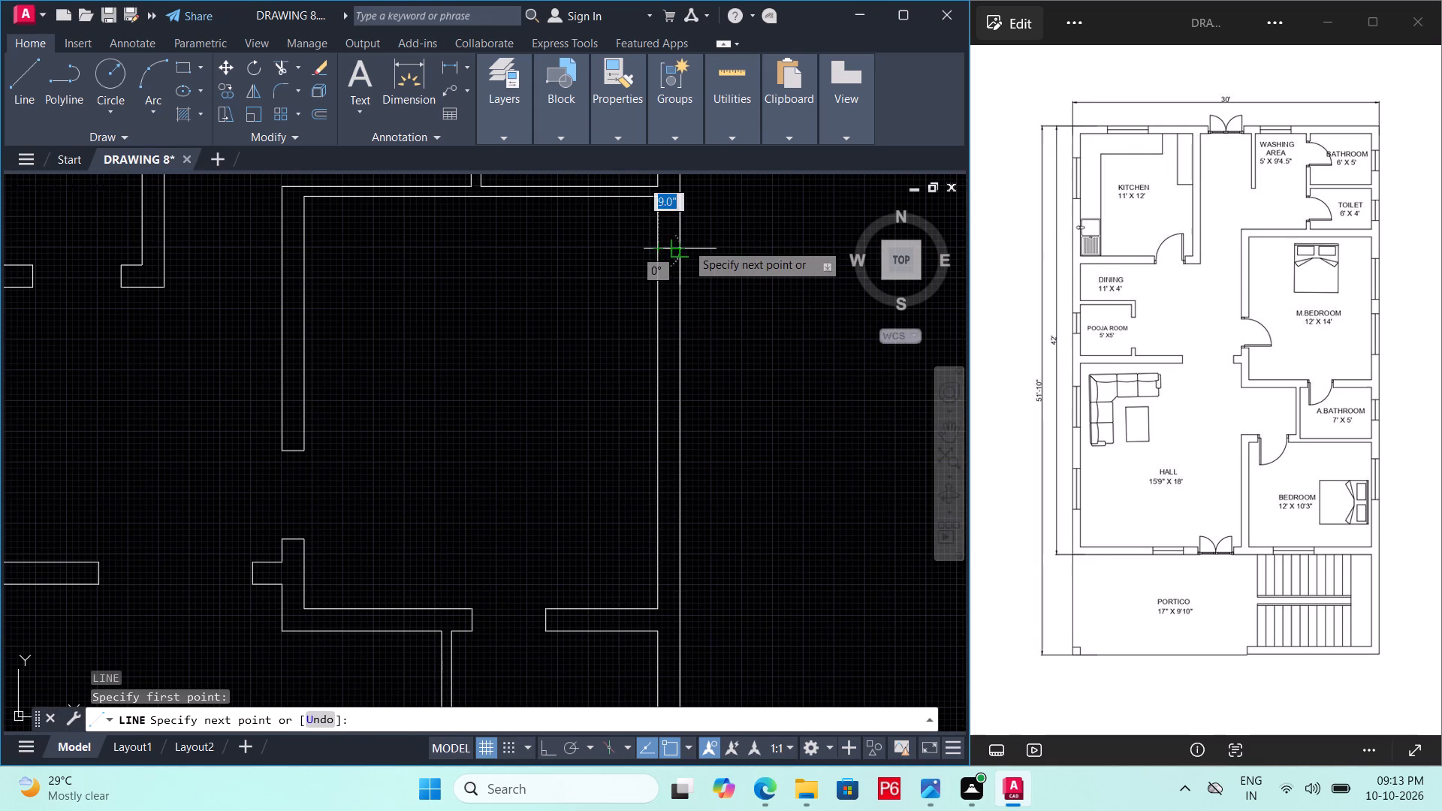
click(686, 243)
key(Escape)
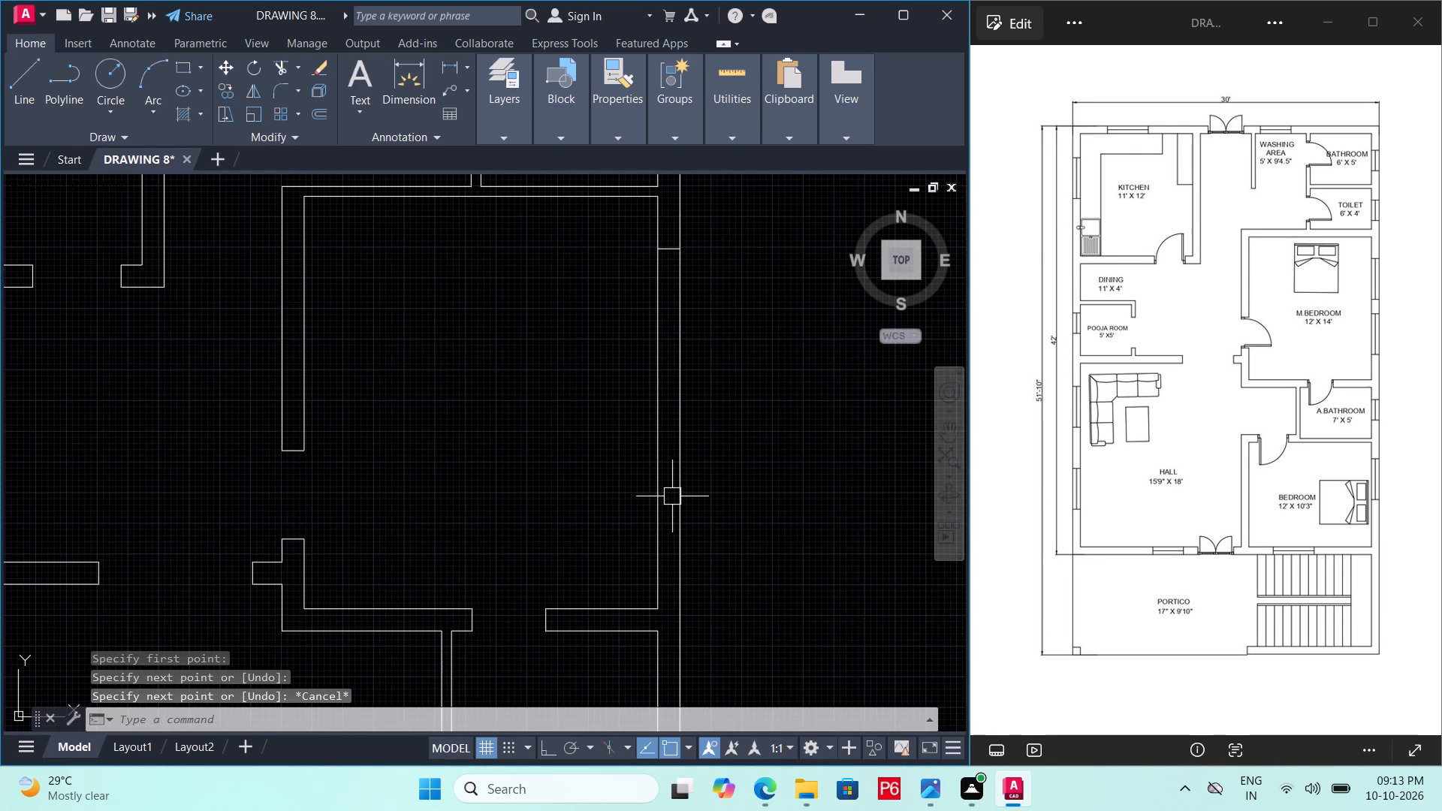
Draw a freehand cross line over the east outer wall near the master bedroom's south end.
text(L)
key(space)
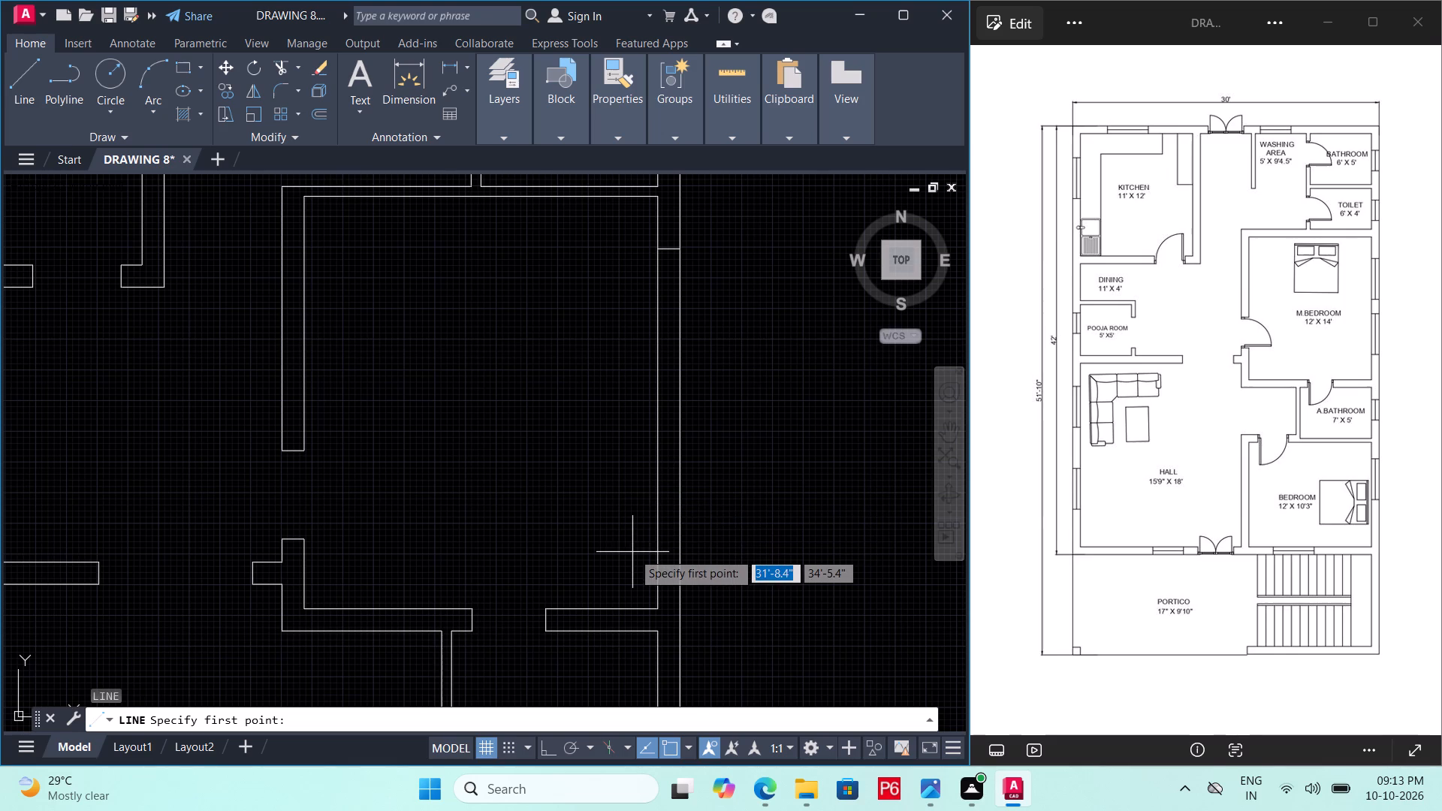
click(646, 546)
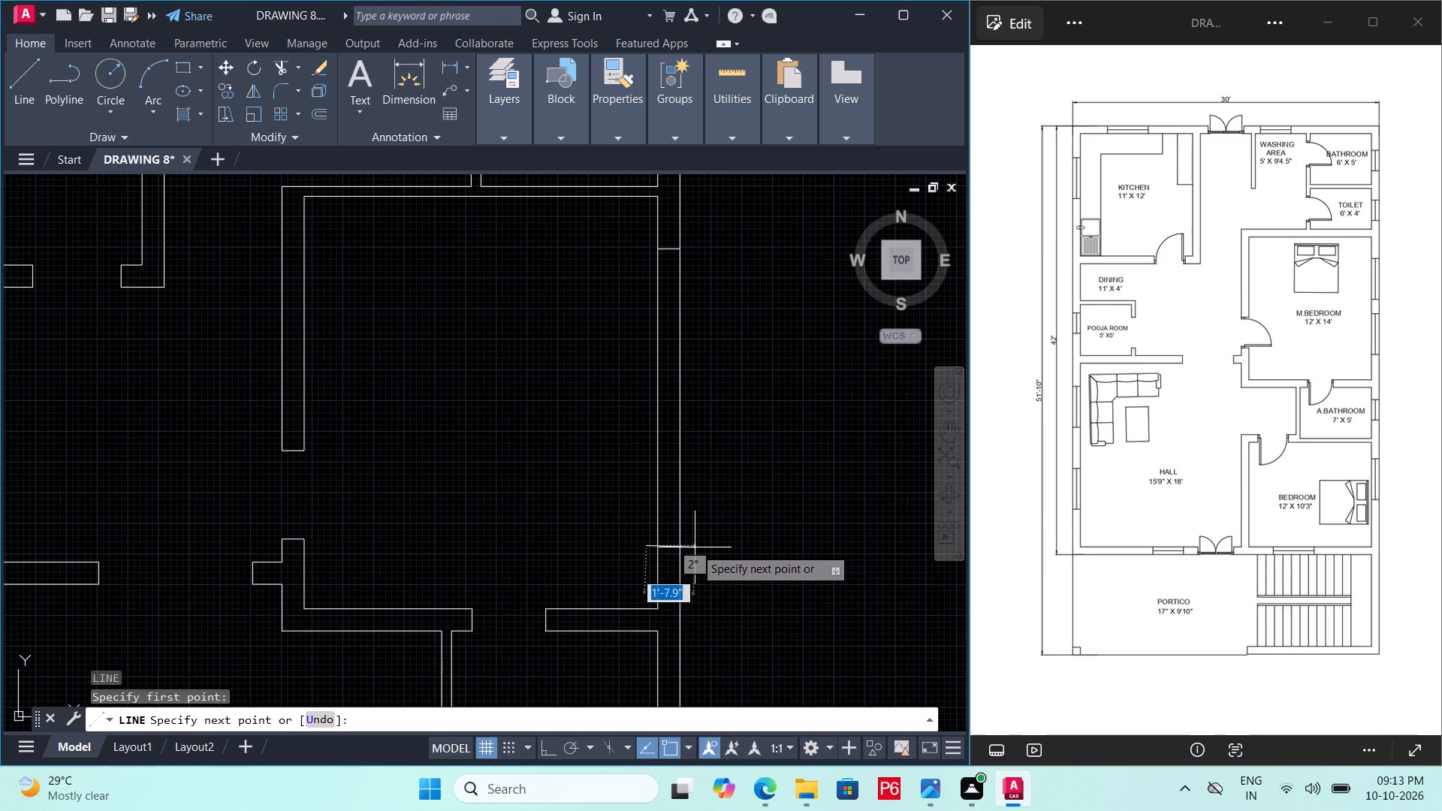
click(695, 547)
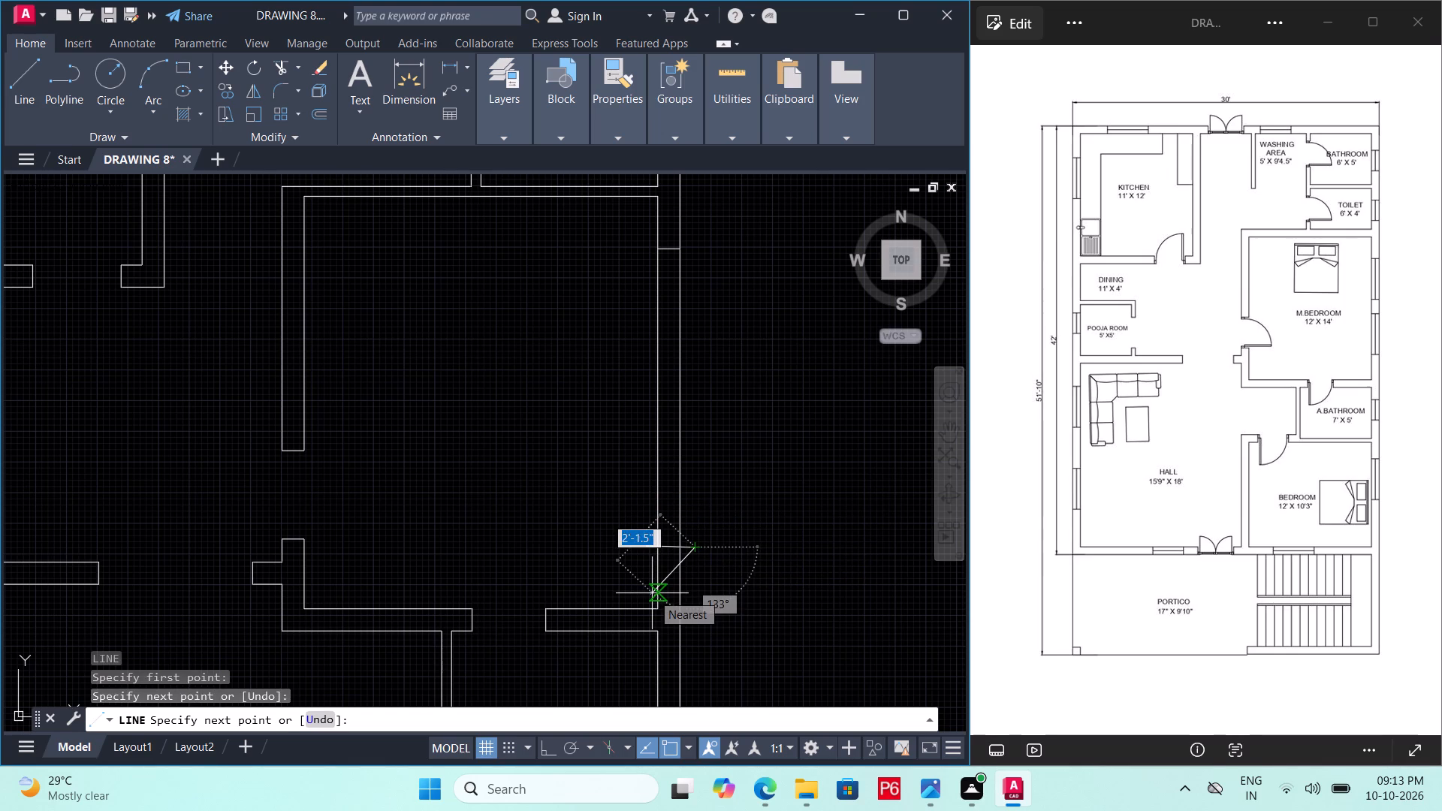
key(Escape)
Save the drawing.
key(ctrl+s)
key(ctrl+s)
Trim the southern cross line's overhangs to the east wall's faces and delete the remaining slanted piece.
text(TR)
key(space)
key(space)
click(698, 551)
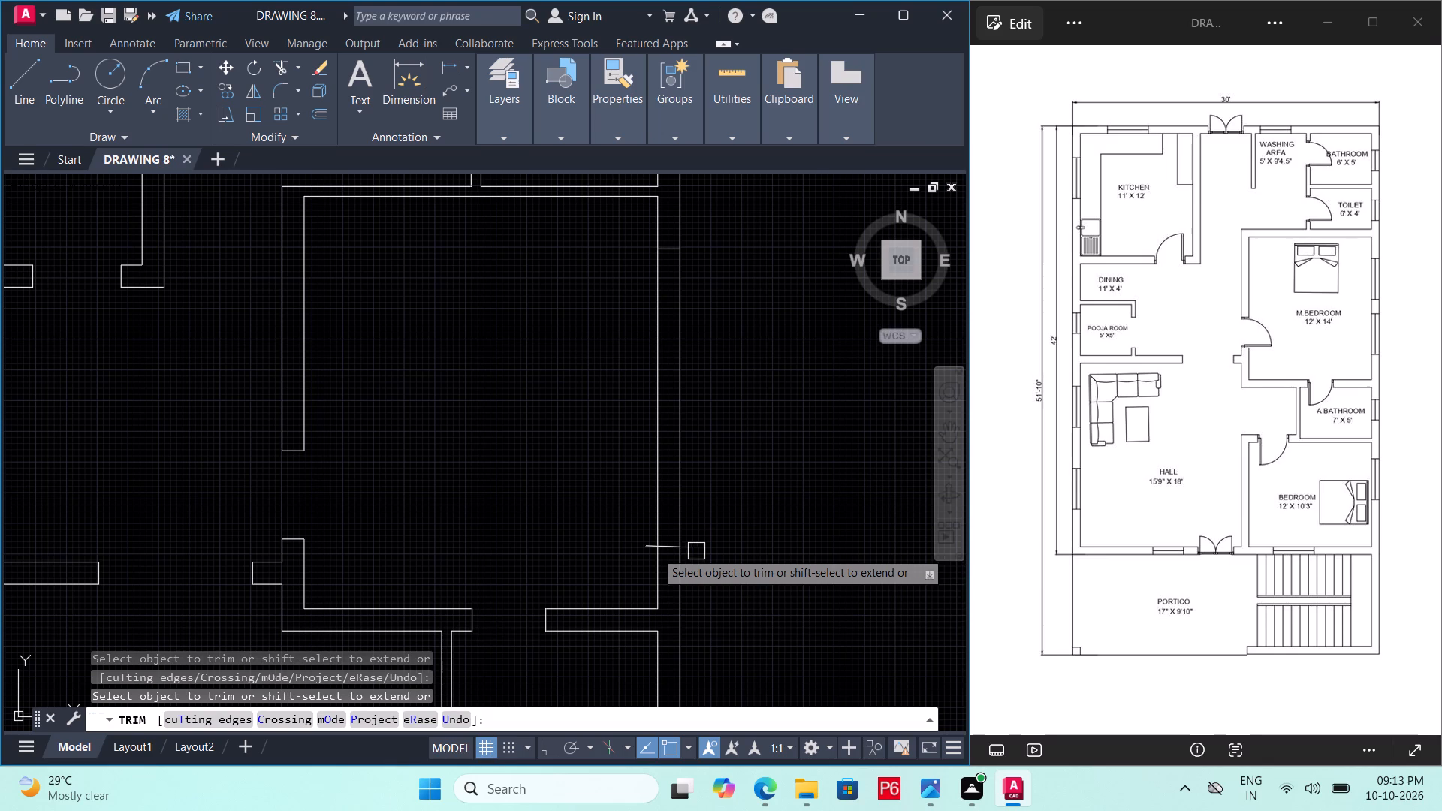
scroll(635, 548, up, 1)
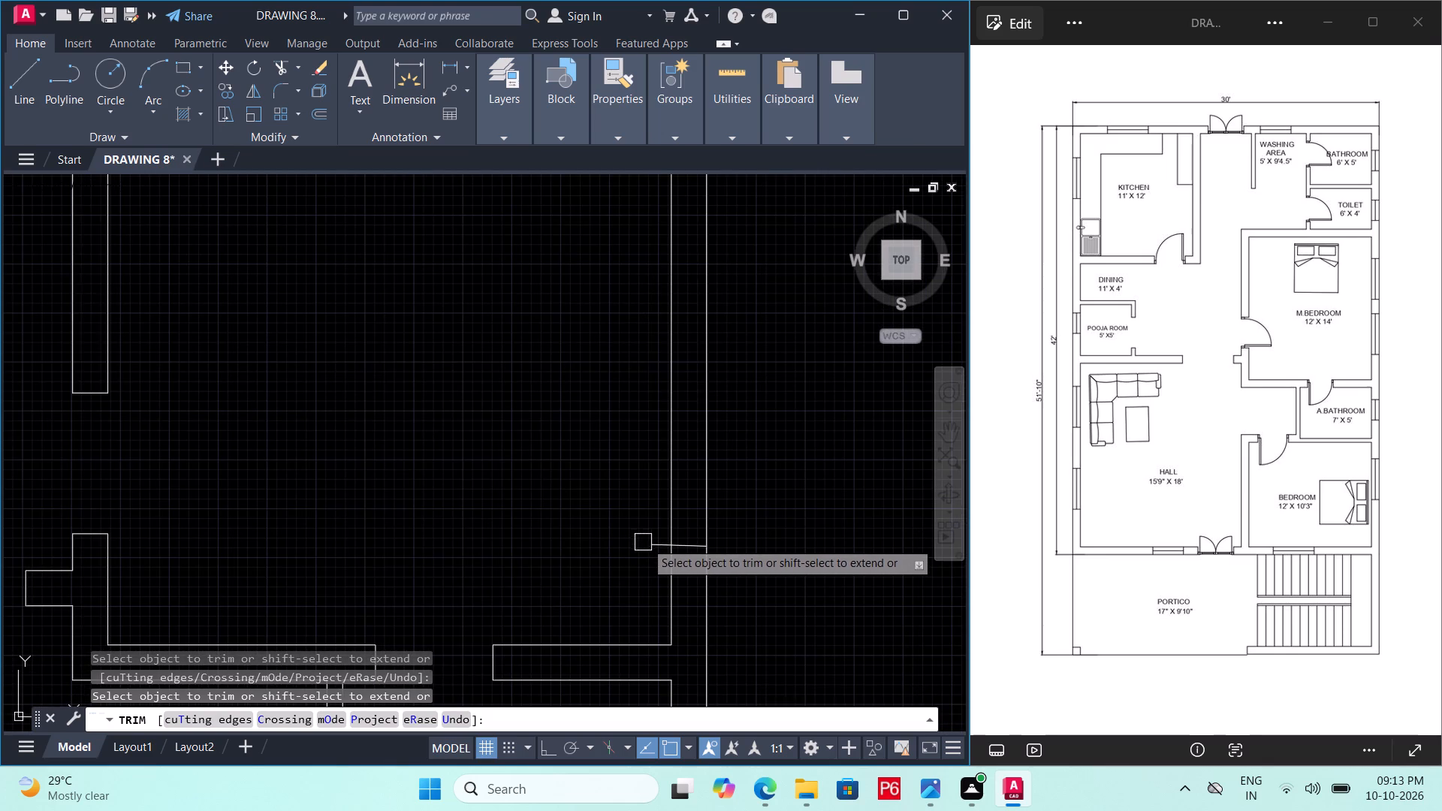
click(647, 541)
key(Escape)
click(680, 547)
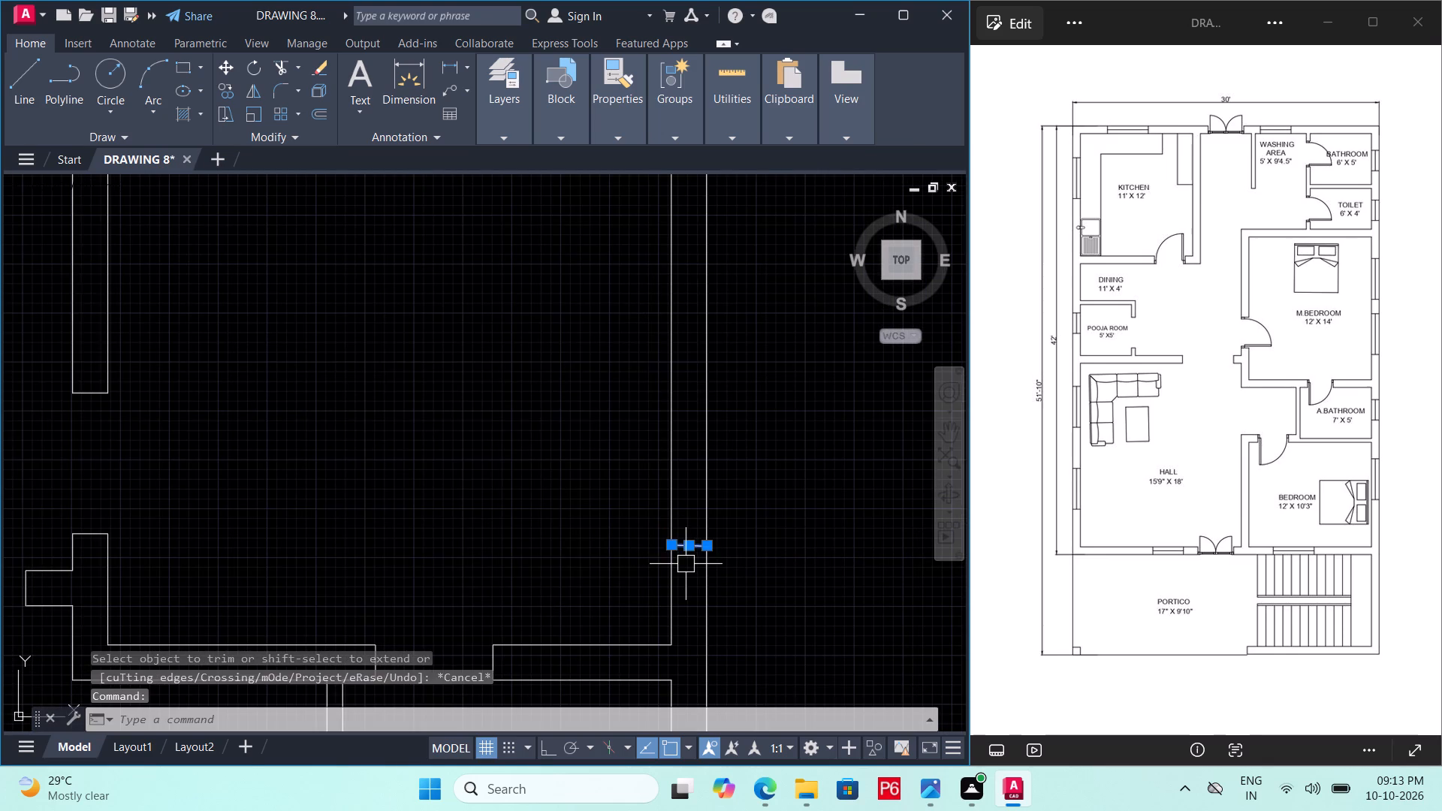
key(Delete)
Draw a horizontal line about 2'-6" long across the east outer wall near the master bedroom's south end, with Ortho on.
key(l)
key(space)
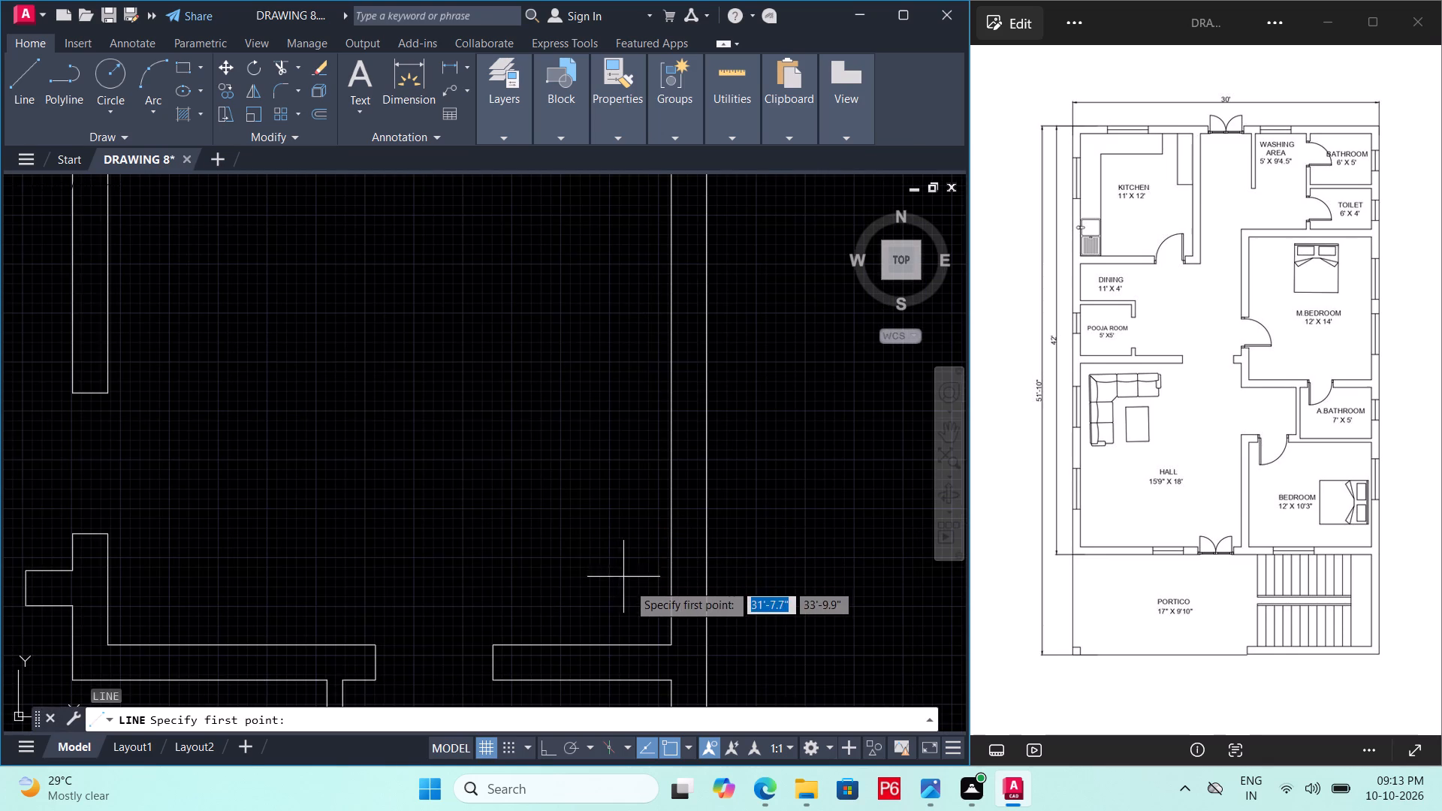
click(628, 583)
key(F8)
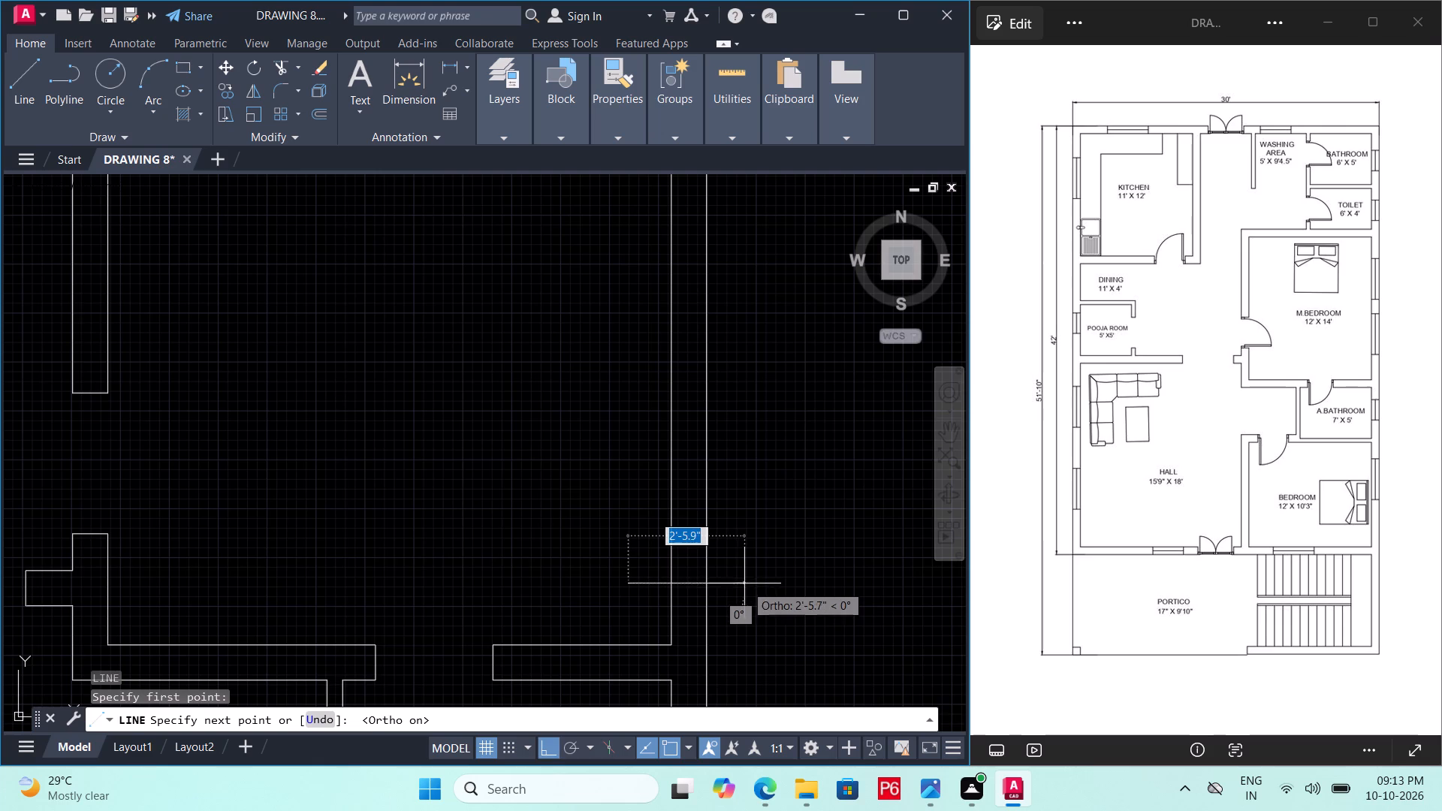
click(750, 572)
key(Escape)
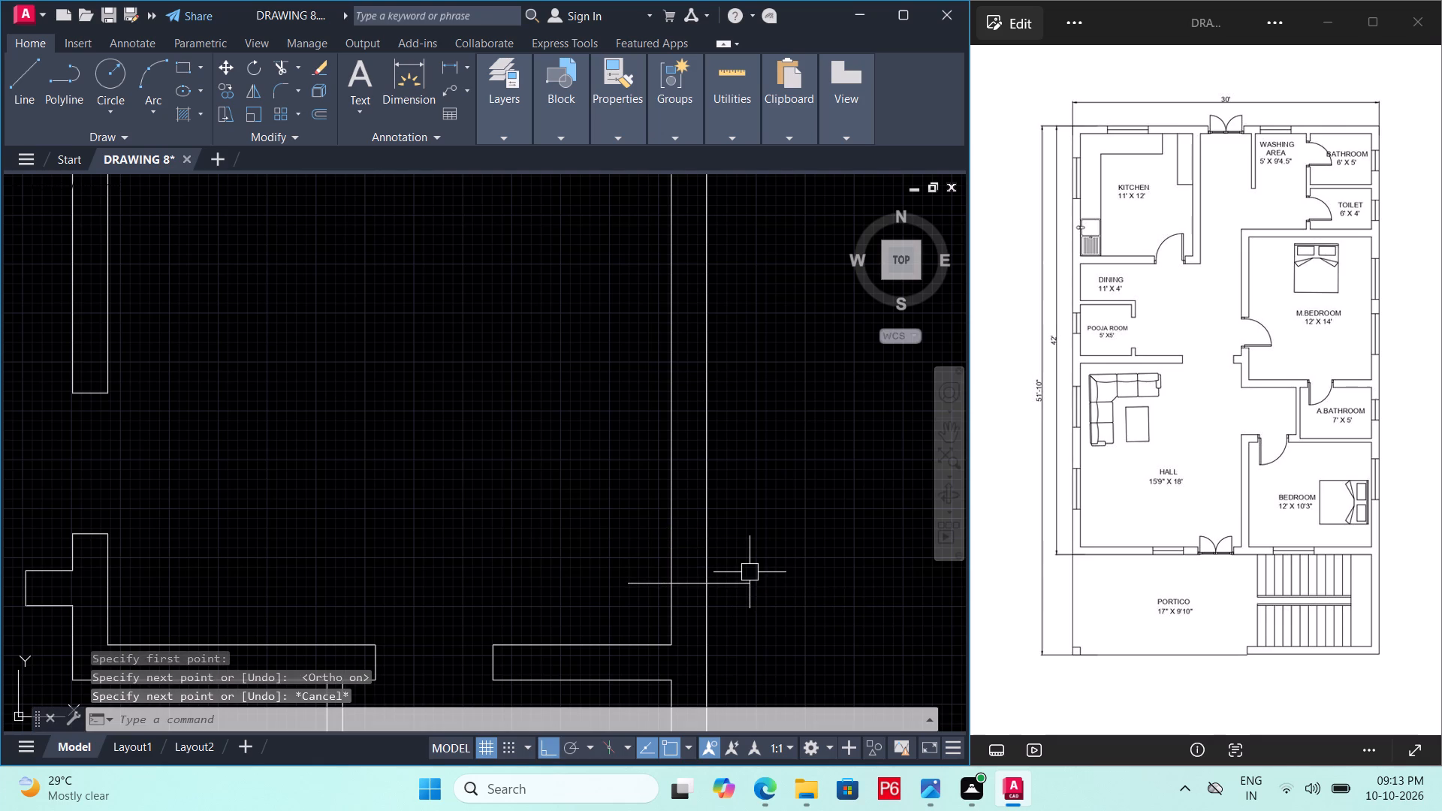
Save the drawing.
key(ctrl+s)
Trim the southern cross line's overhangs on both sides so it spans only the east wall's thickness.
text(TR)
key(space)
key(space)
click(735, 585)
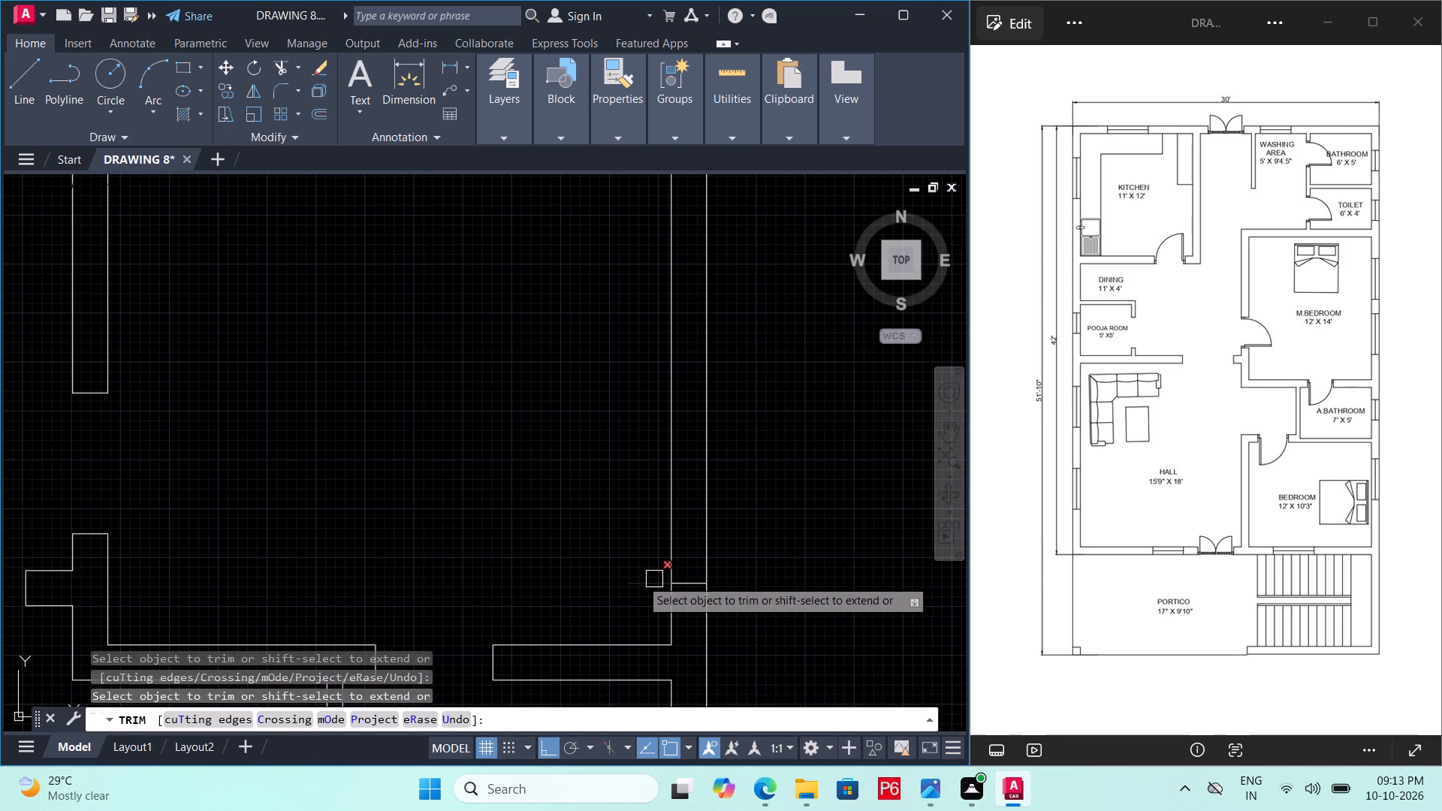
click(641, 579)
scroll(741, 529, down, 2)
middle_drag(741, 529, 699, 659)
scroll(678, 489, up, 2)
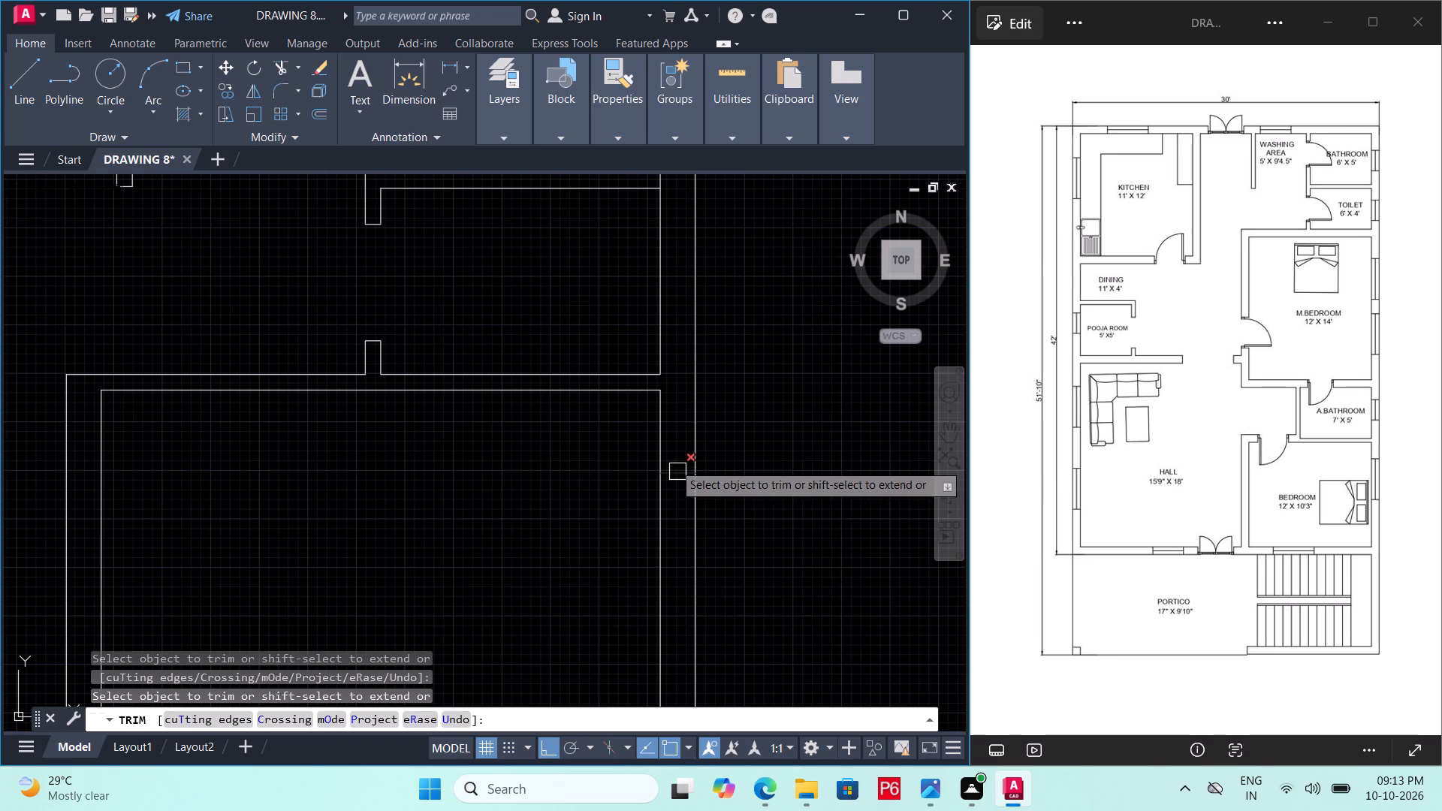
key(Escape)
Copy the opening block beside the bedroom's east wall by its southeast corner onto the master bedroom's southern cross line in the east outer wall.
middle_drag(674, 526, 630, 348)
scroll(630, 351, down, 2)
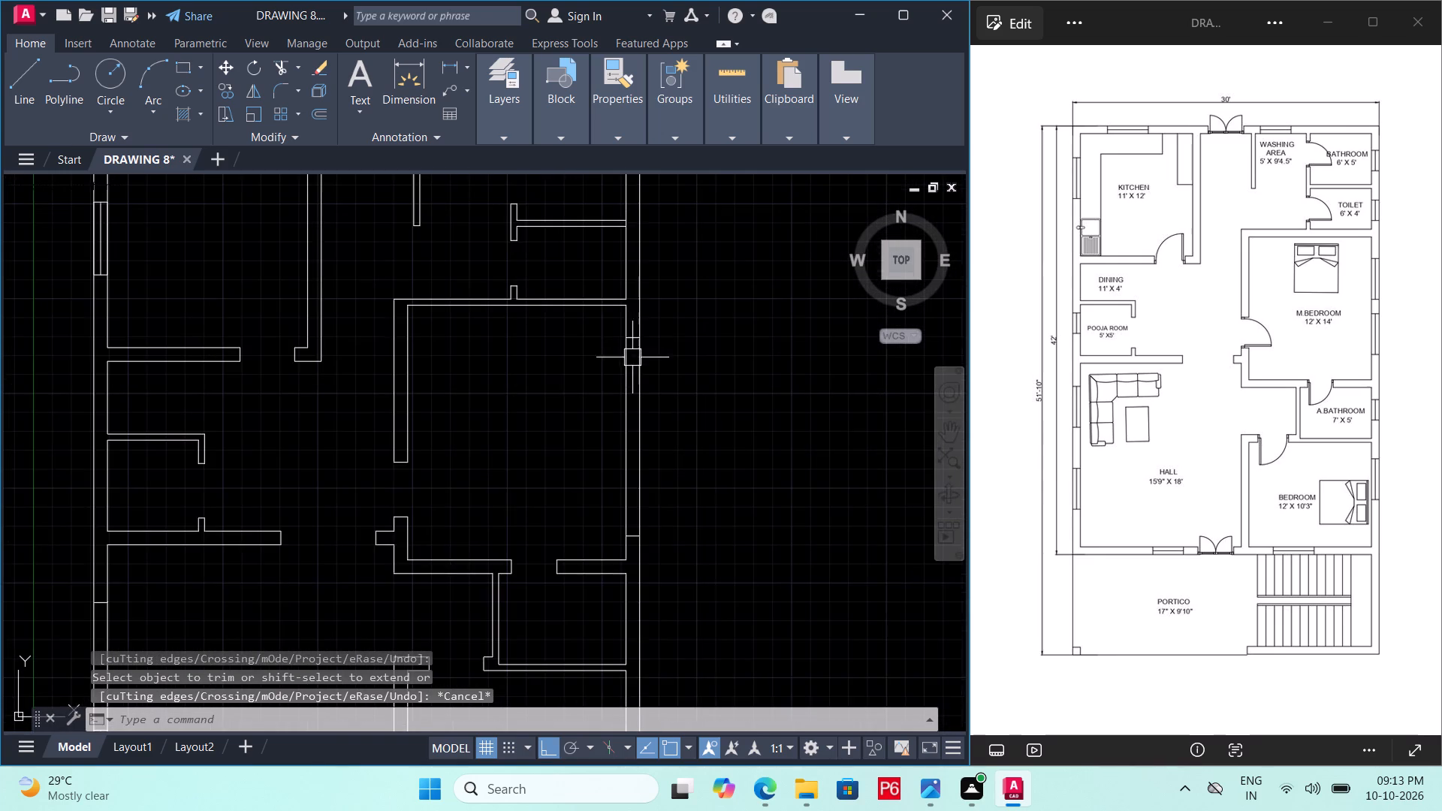
middle_drag(653, 527, 654, 397)
scroll(653, 527, down, 1)
scroll(632, 571, up, 2)
click(632, 571)
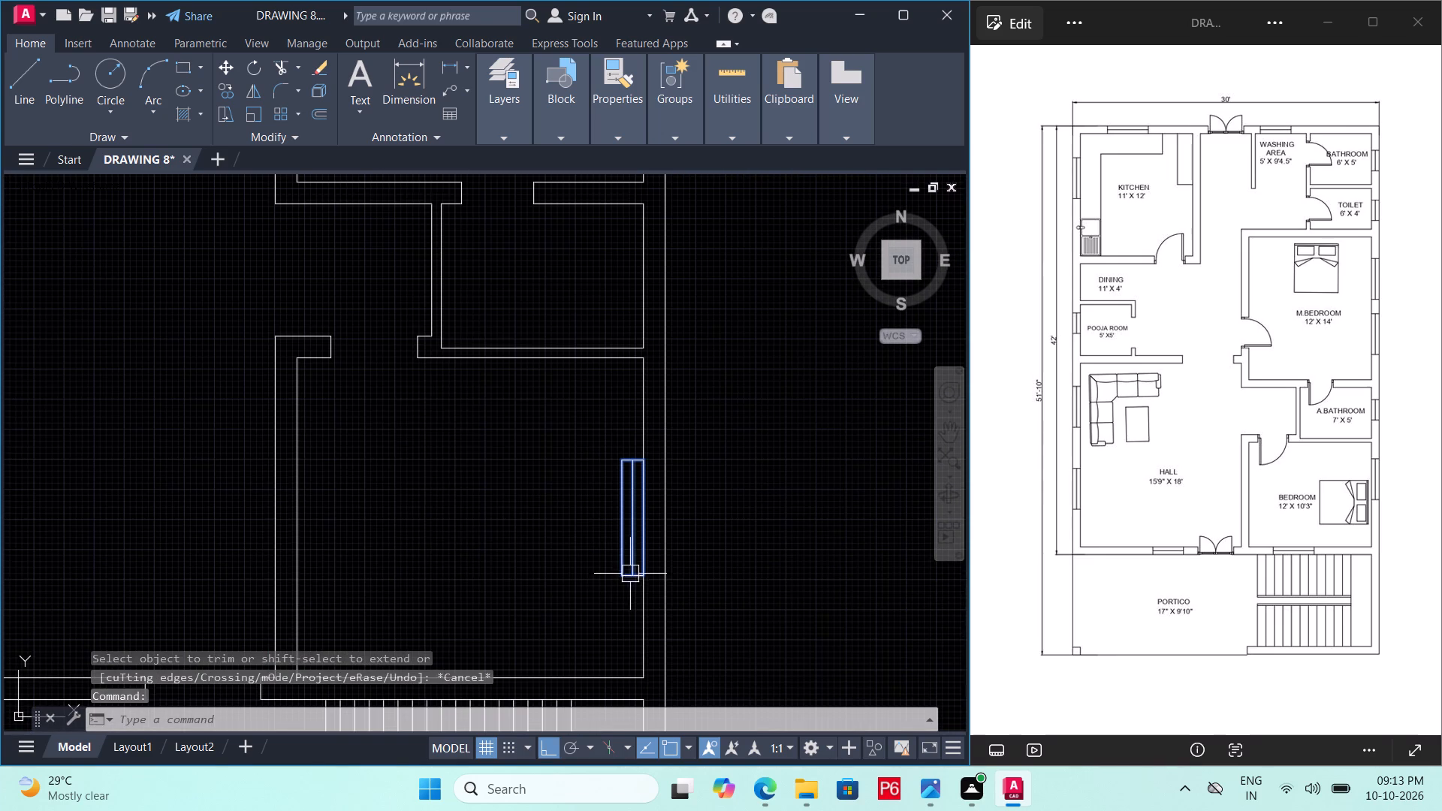
key(m)
key(BackSpace)
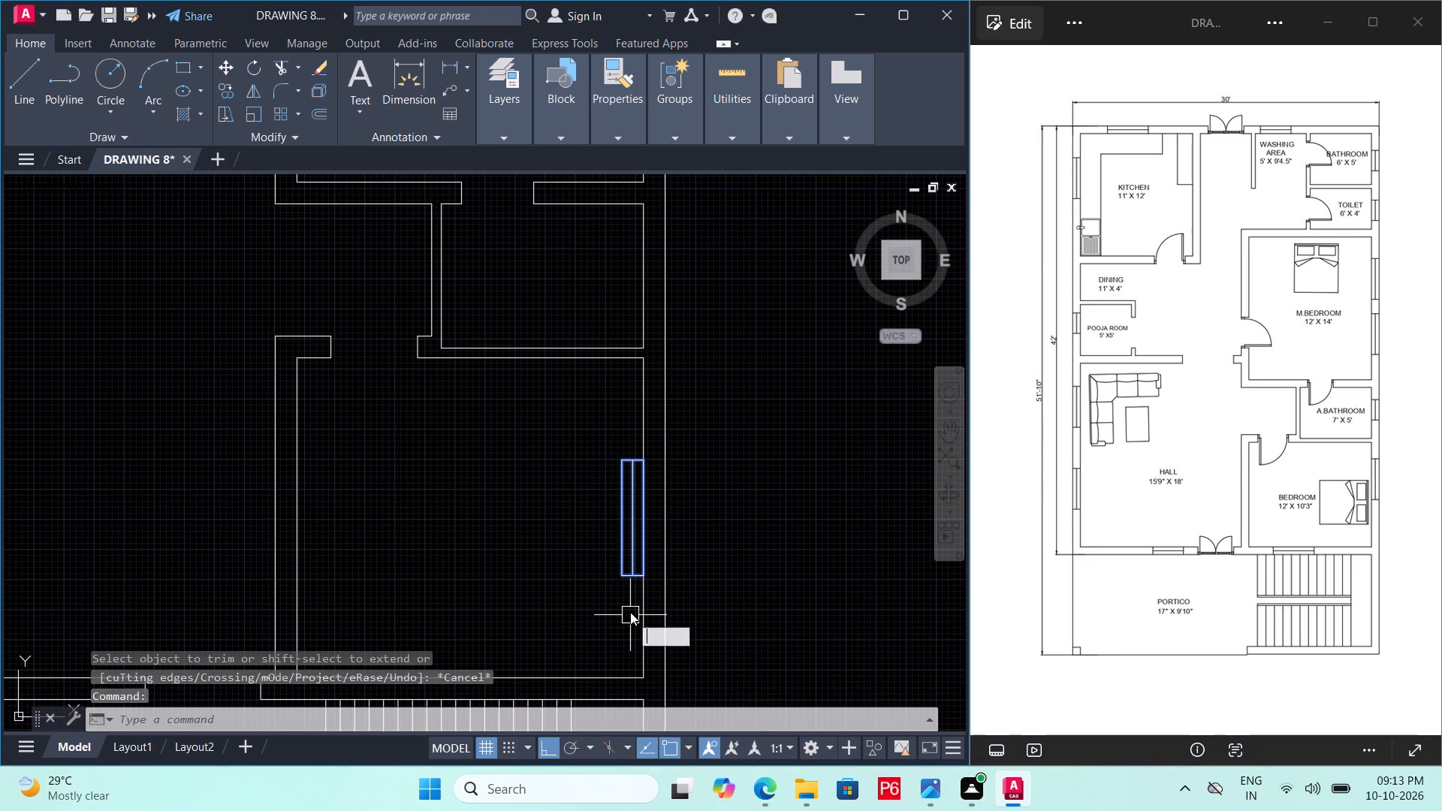
text(CO)
key(space)
click(645, 578)
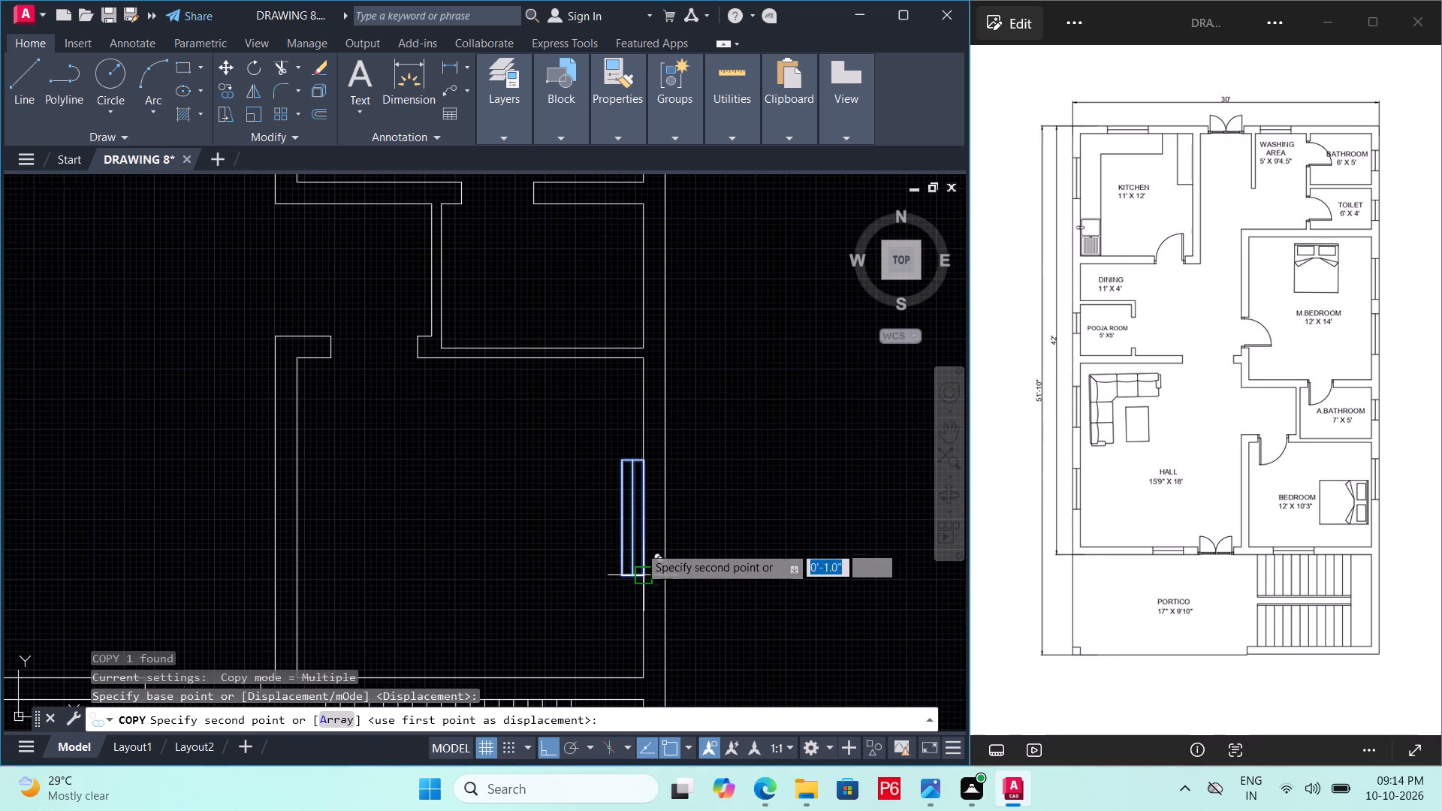
middle_drag(646, 372, 608, 810)
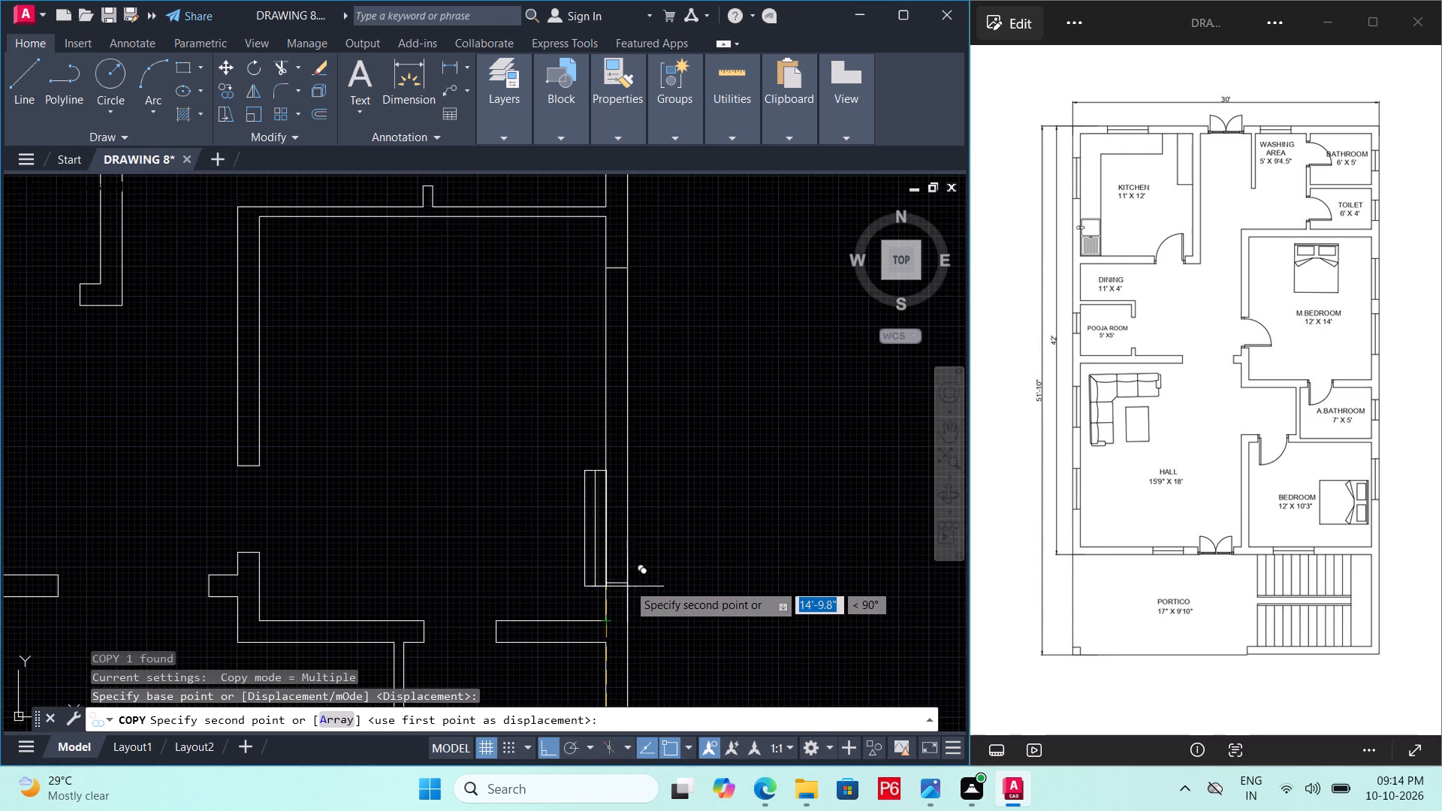
scroll(632, 580, up, 3)
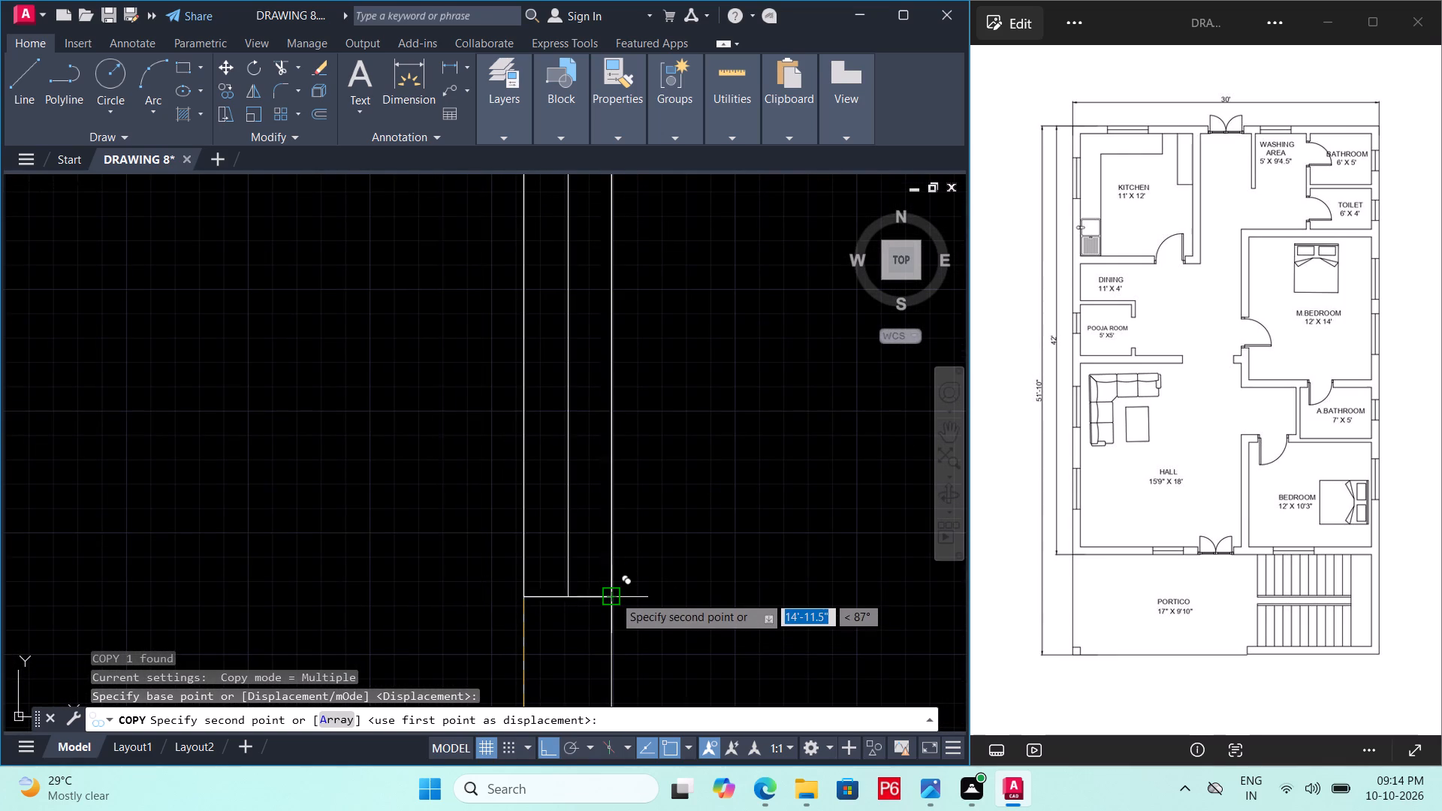
click(614, 595)
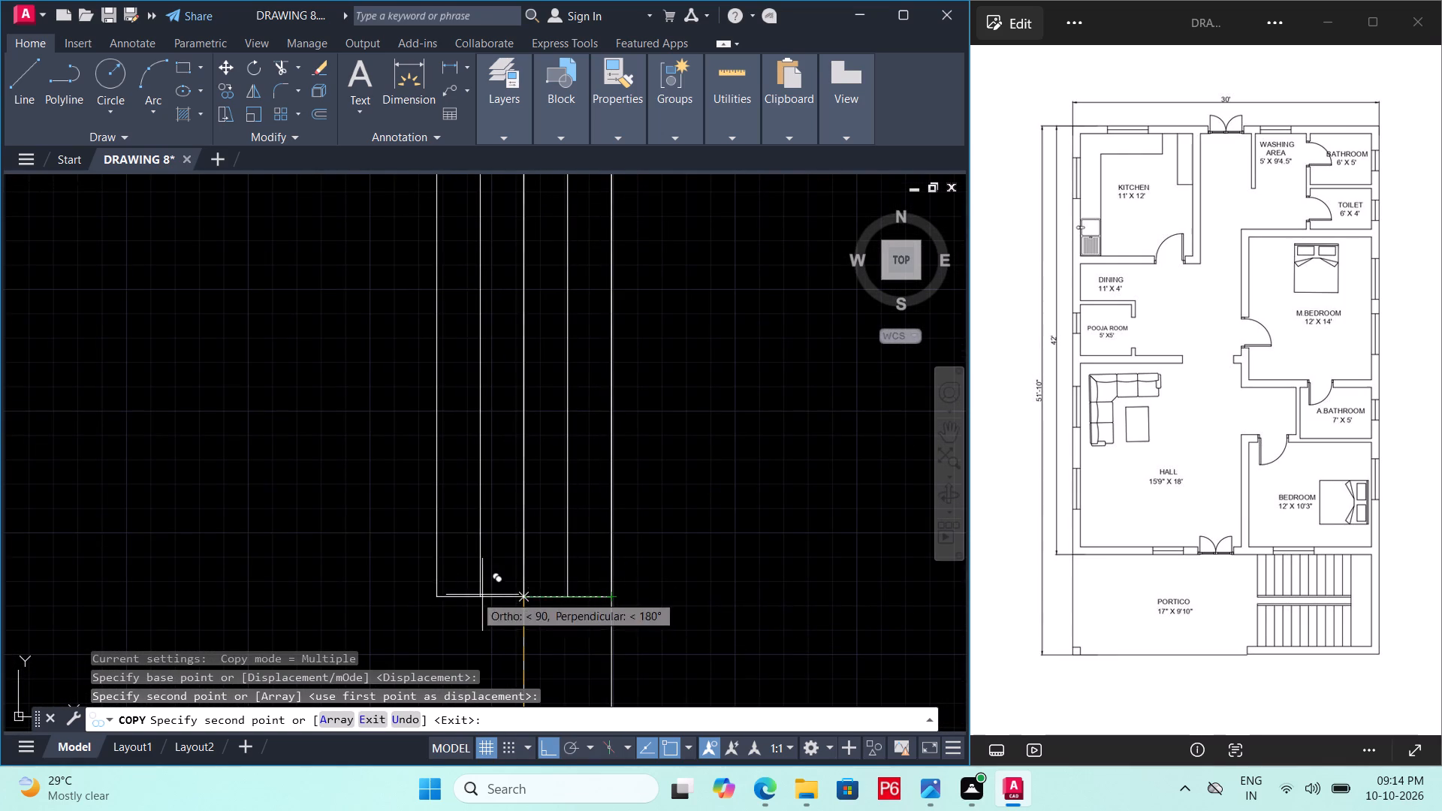
Place a second copy of the opening block in the east outer wall, just below the master bedroom's northern cross line.
scroll(783, 496, down, 3)
scroll(675, 472, down, 1)
middle_drag(674, 472, 625, 739)
scroll(625, 739, up, 1)
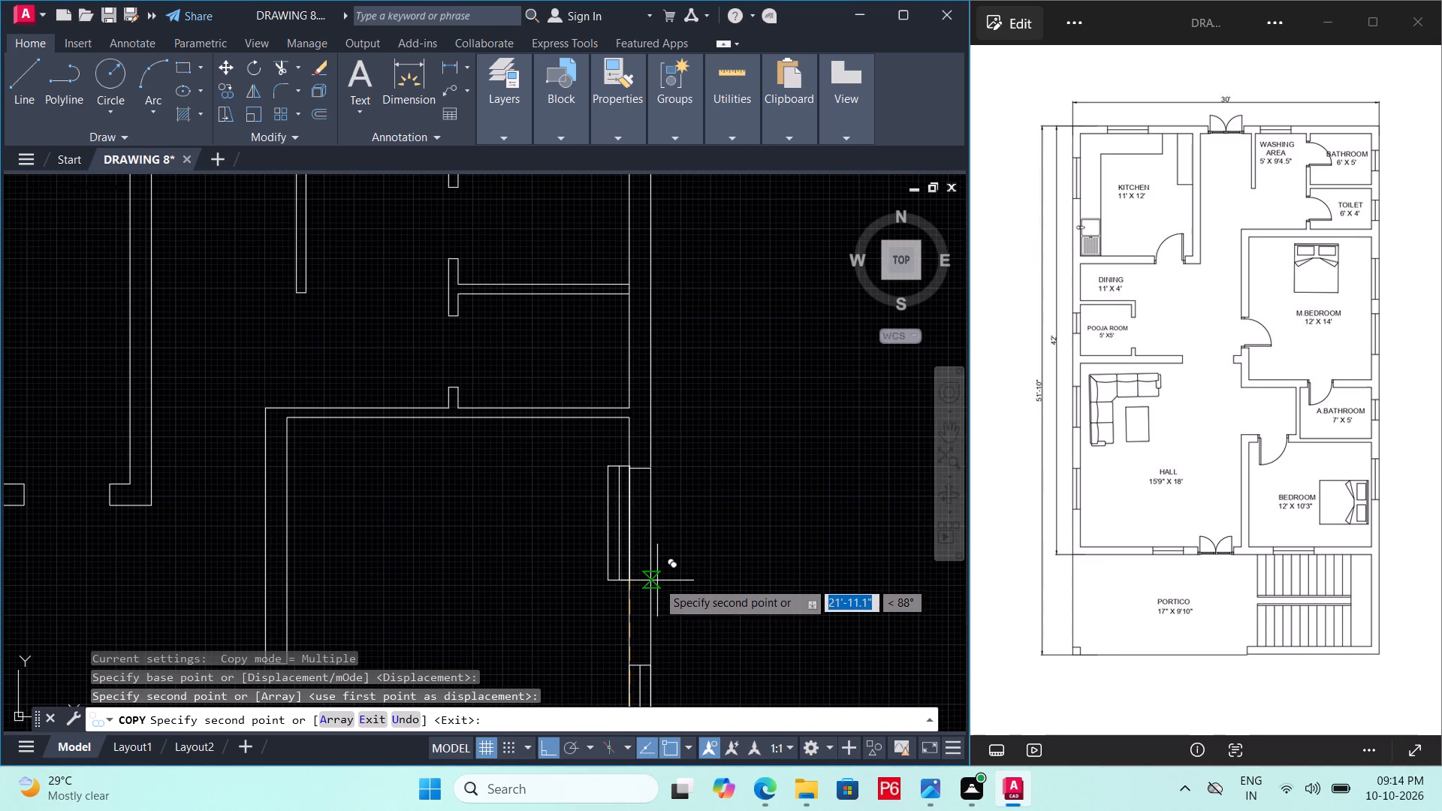
click(657, 585)
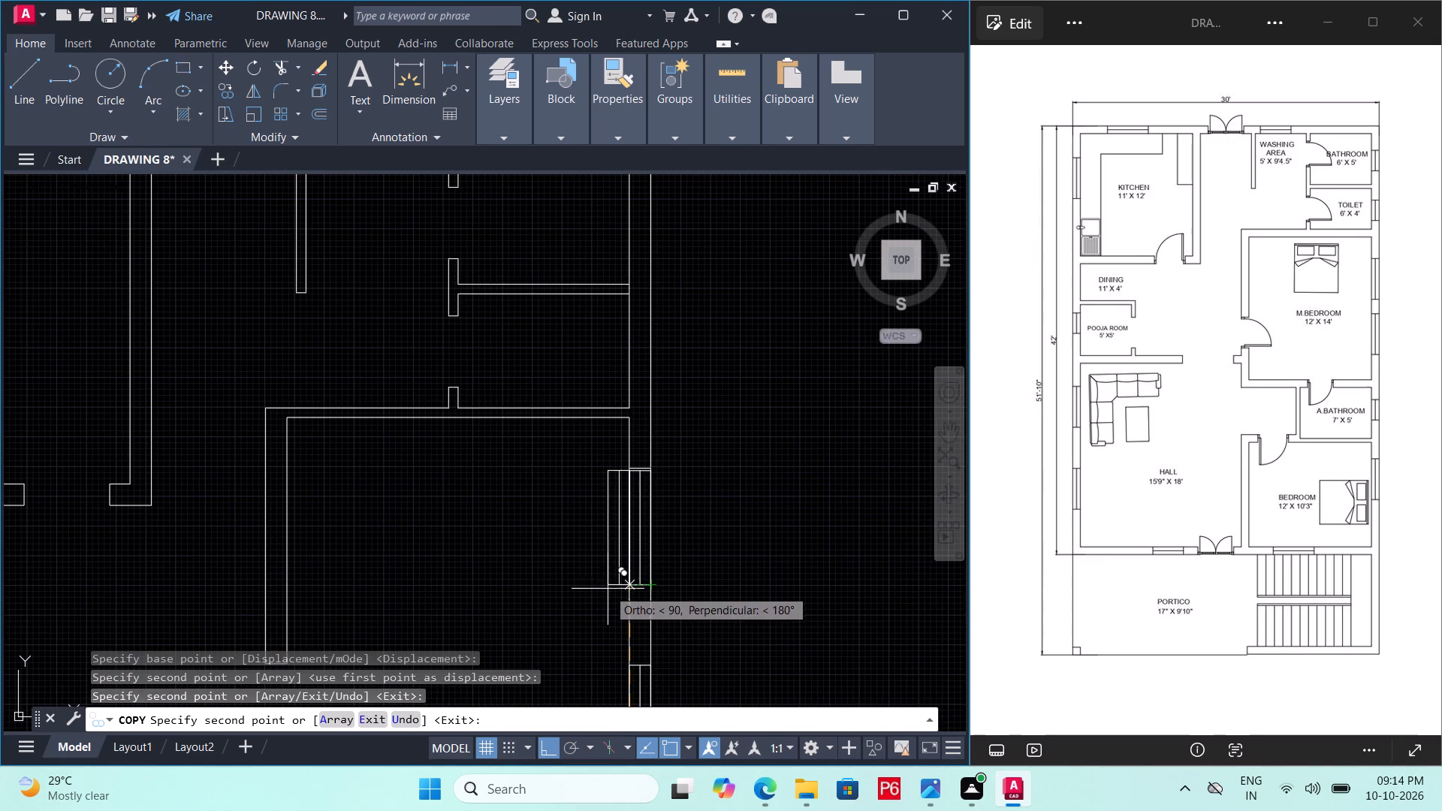
scroll(608, 588, up, 1)
key(Escape)
Delete the leftover cross line just above the master bedroom's northern opening block in the east wall.
scroll(658, 405, up, 2)
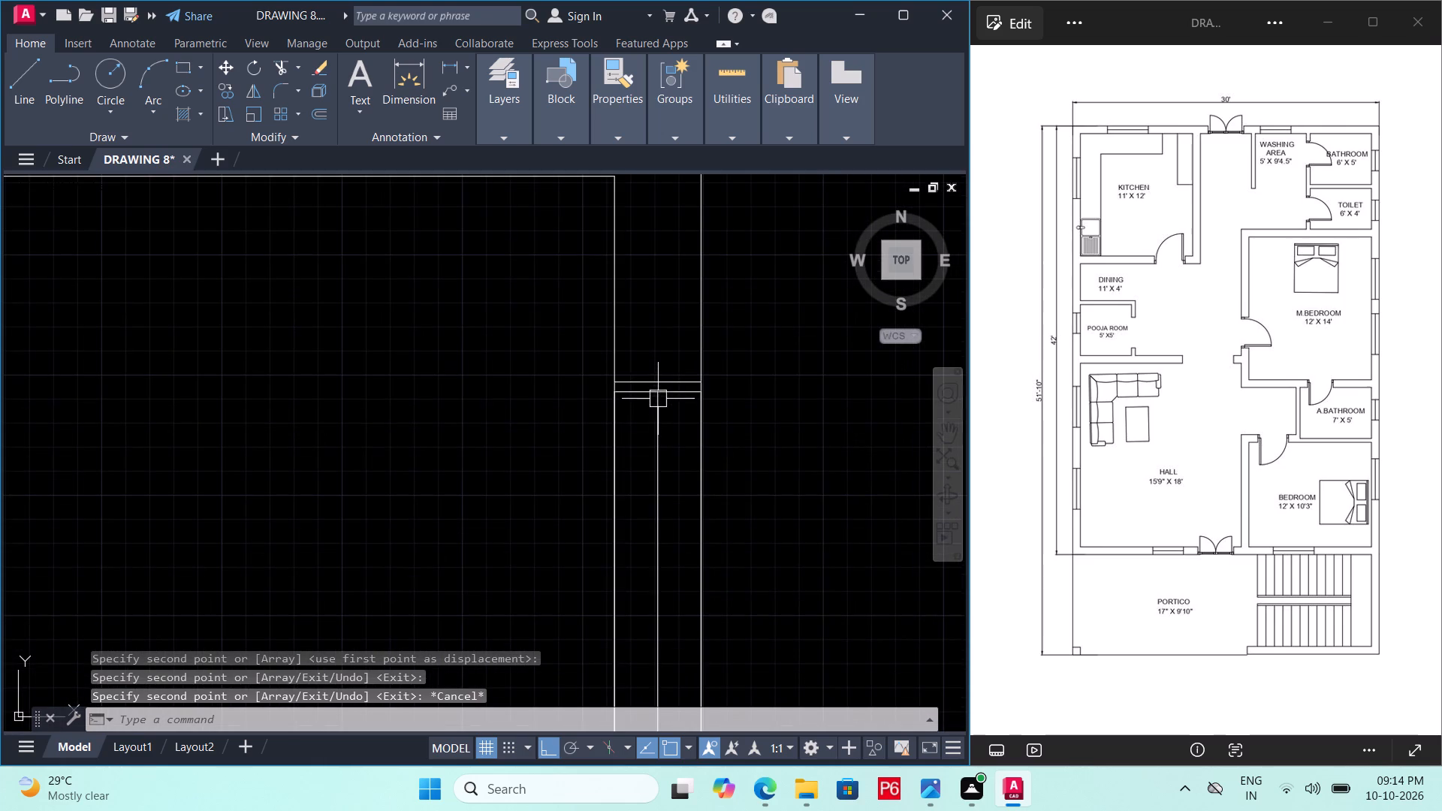
click(664, 383)
key(Escape)
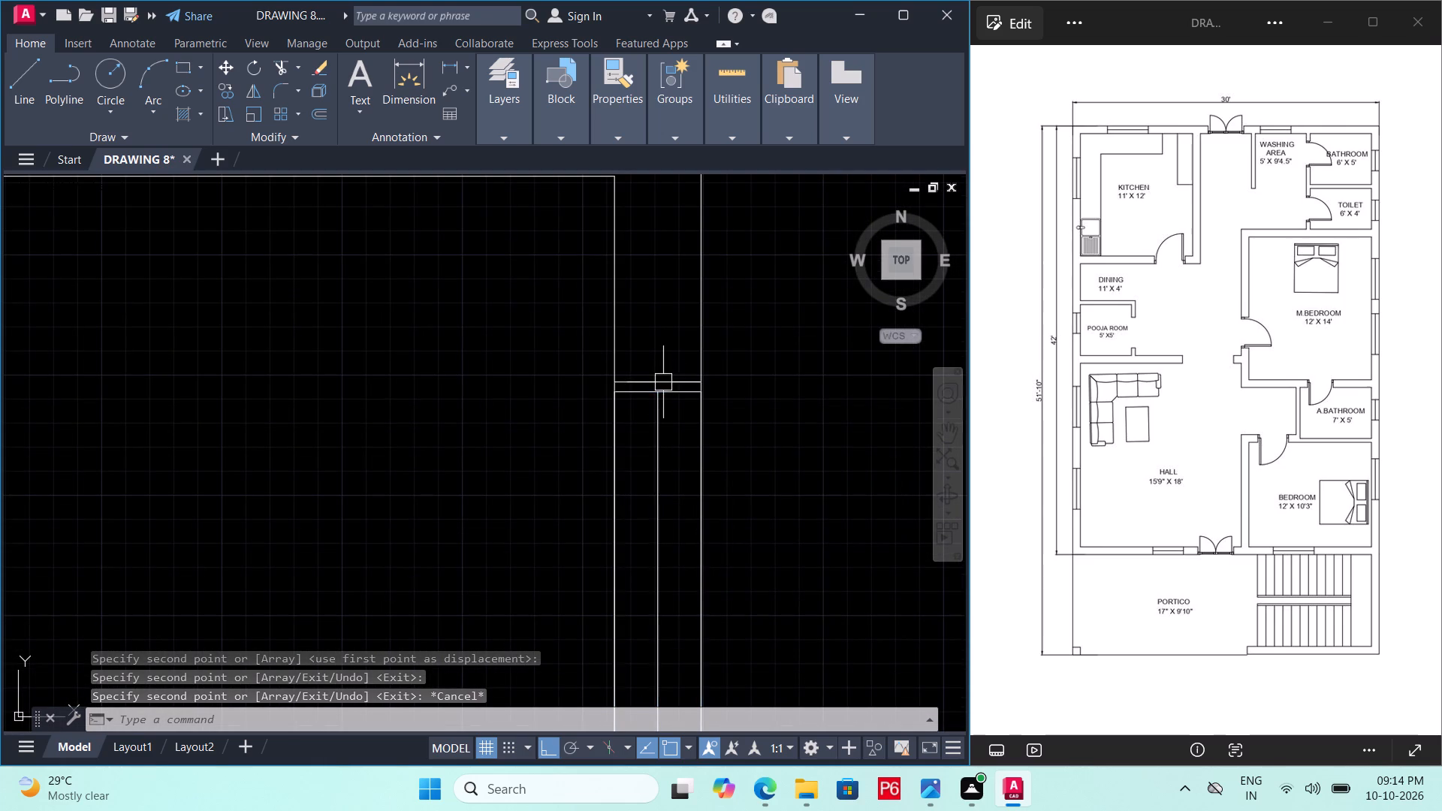
click(663, 381)
key(Delete)
Save the drawing.
scroll(647, 369, down, 4)
middle_drag(644, 542, 644, 497)
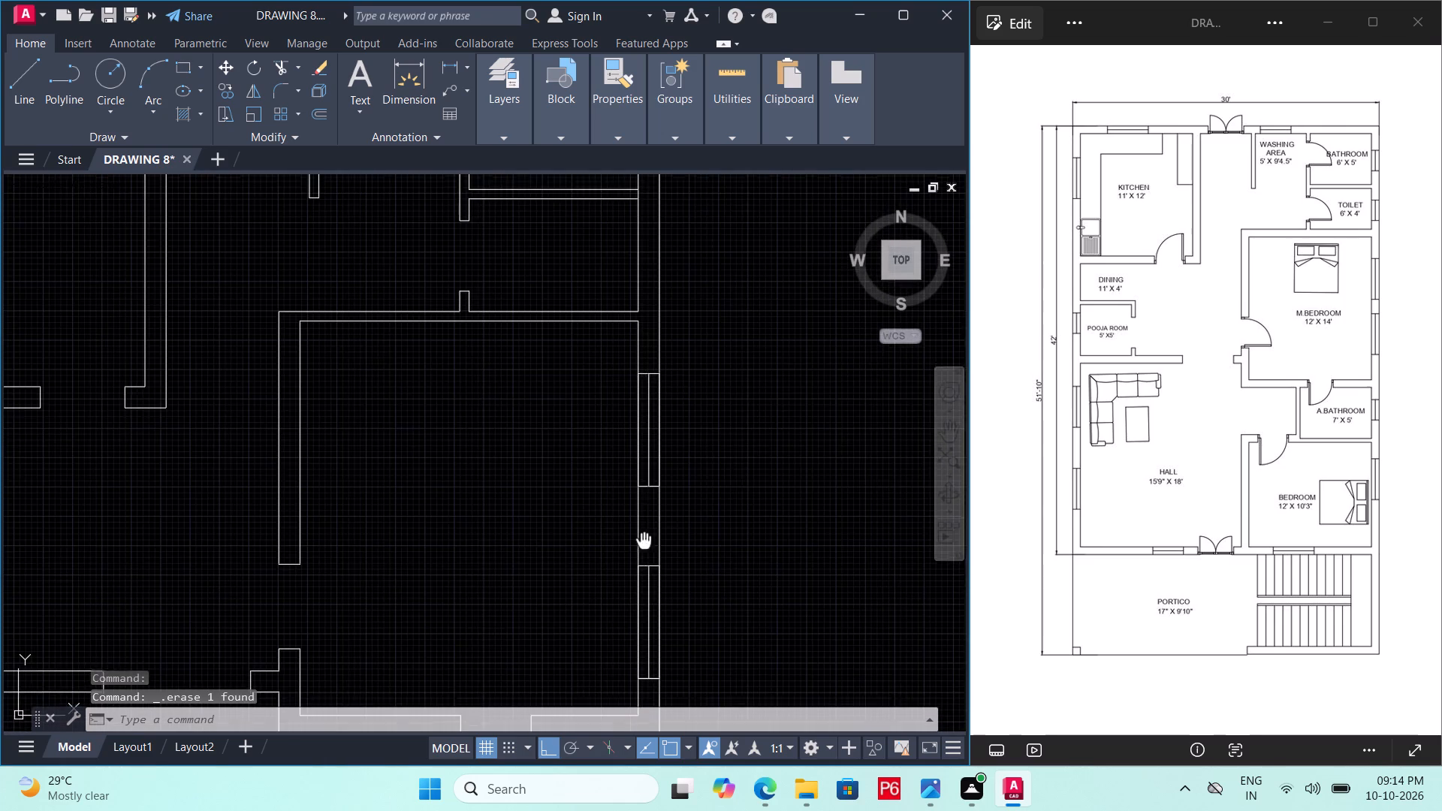
middle_drag(644, 497, 651, 381)
middle_drag(665, 526, 671, 284)
middle_drag(686, 543, 692, 469)
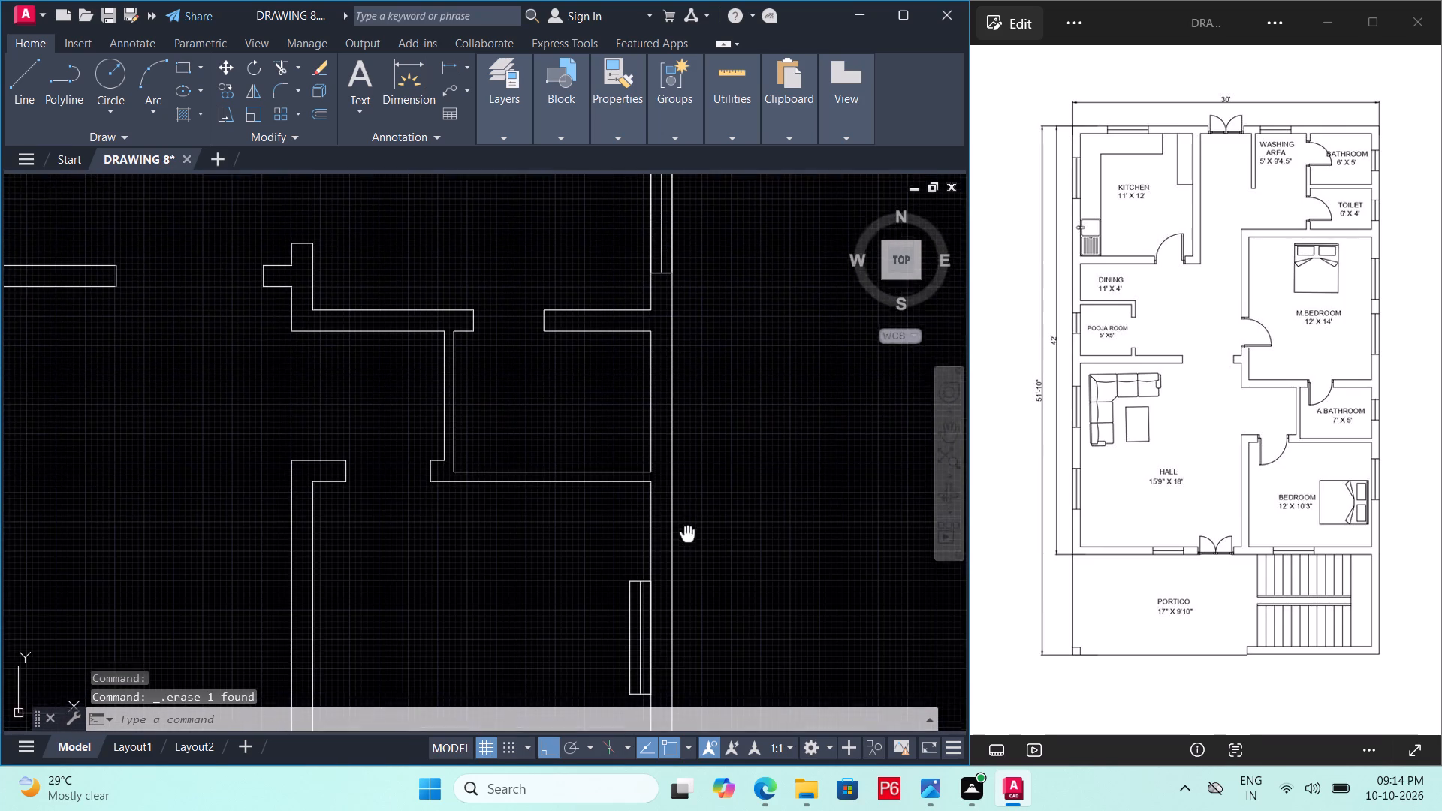
middle_drag(692, 469, 701, 374)
key(ctrl+s)
Move the bedroom's opening block 9" east so it sits within the east outer wall's thickness.
click(639, 521)
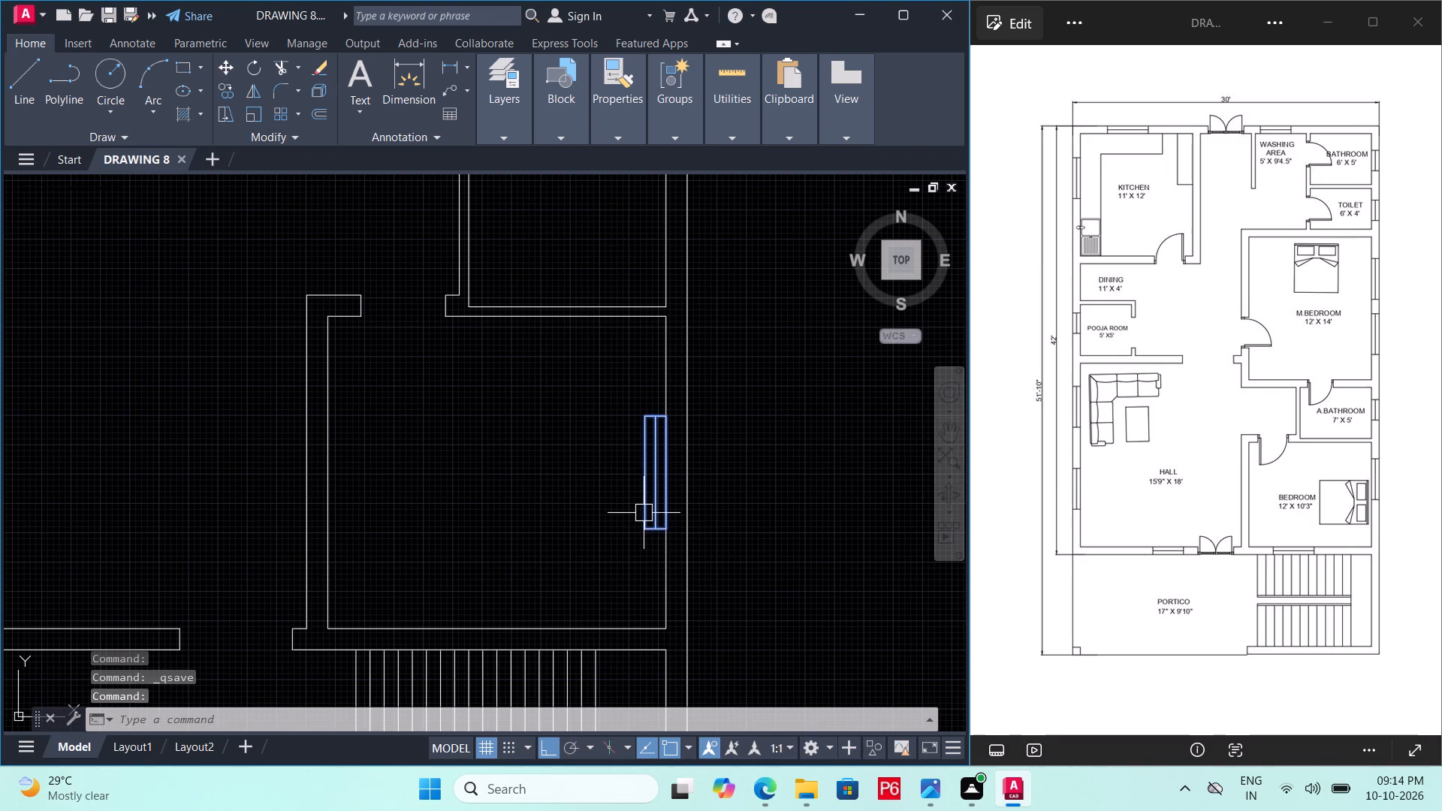
key(m)
key(space)
scroll(651, 514, up, 2)
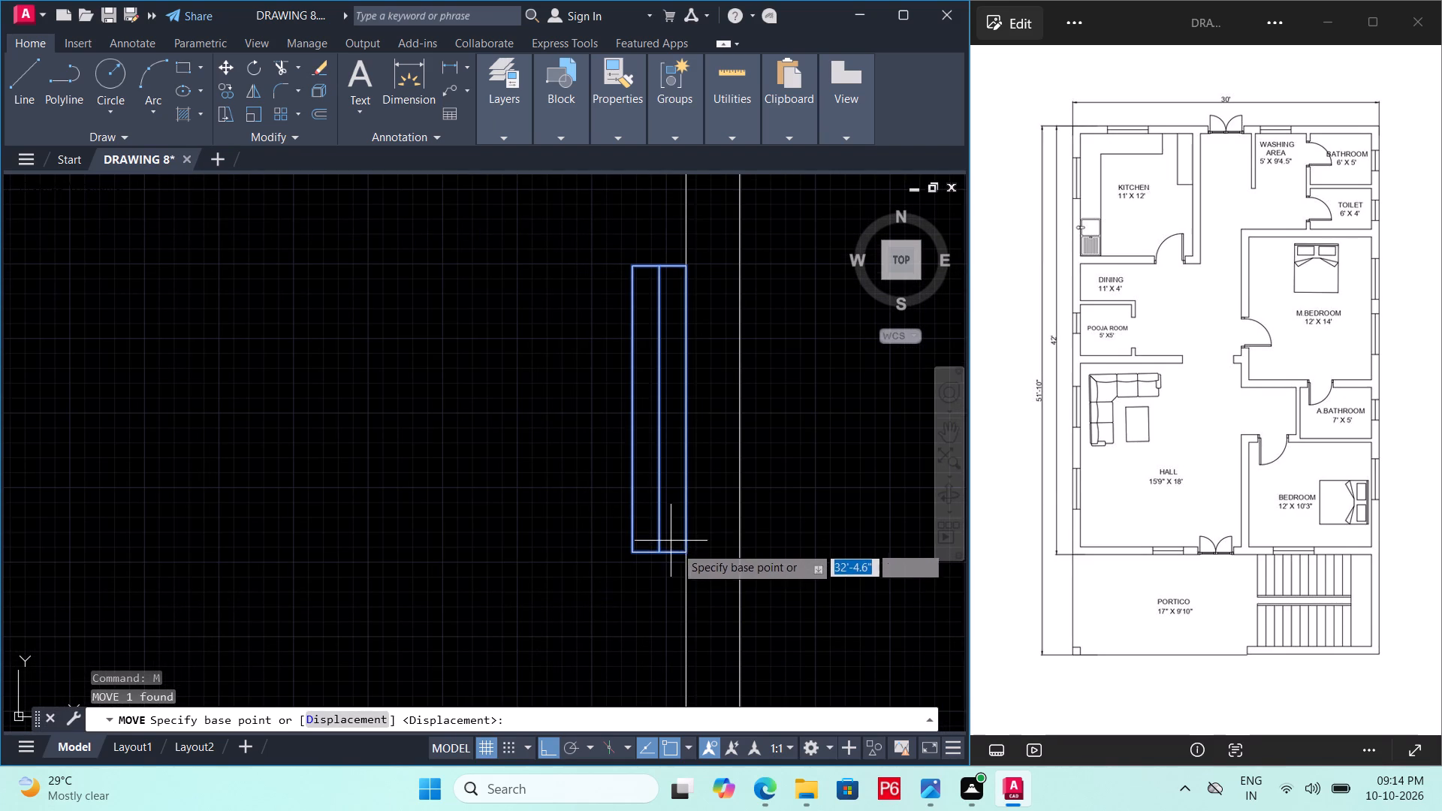
click(682, 553)
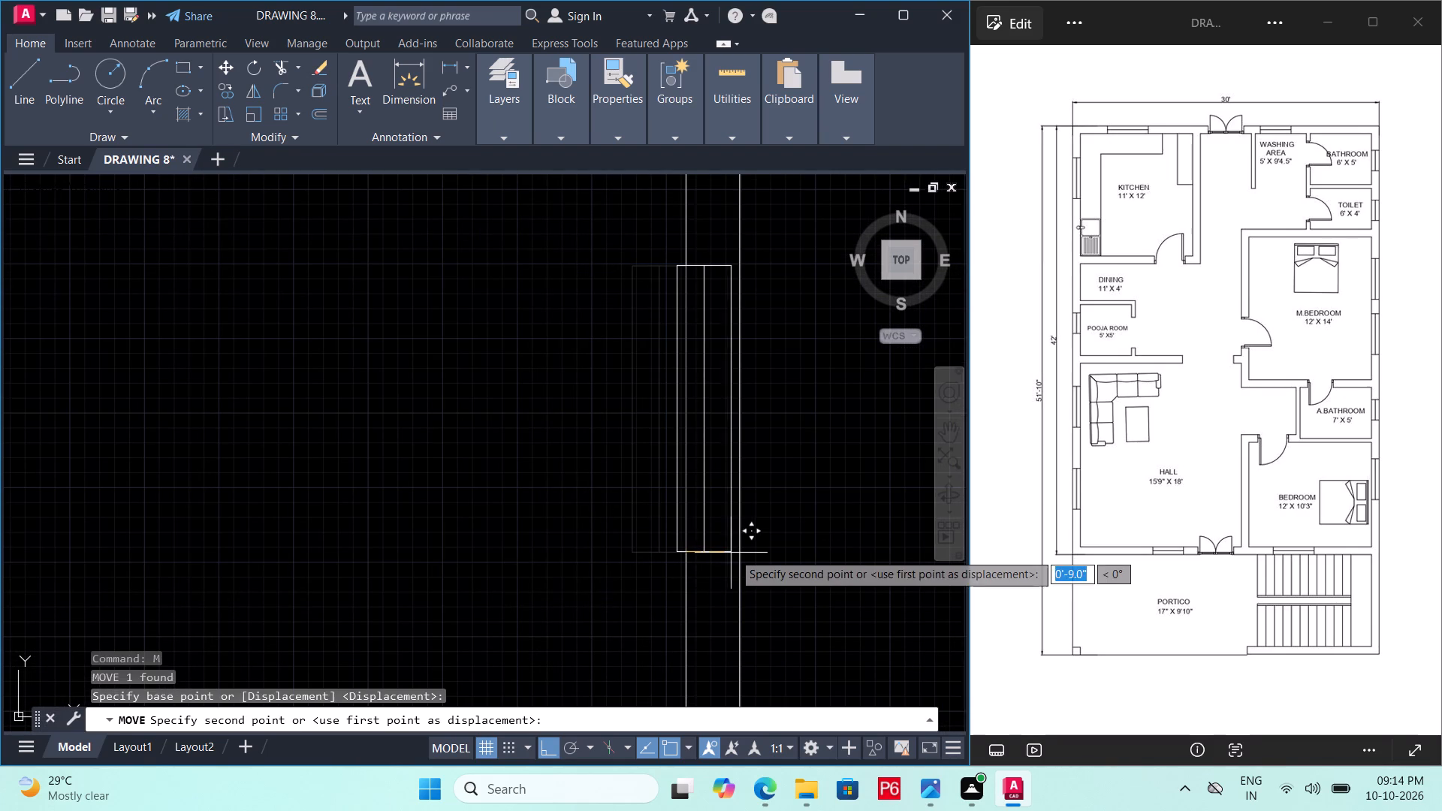
click(735, 553)
Save the drawing.
scroll(670, 529, down, 3)
key(ctrl+s)
key(ctrl+s)
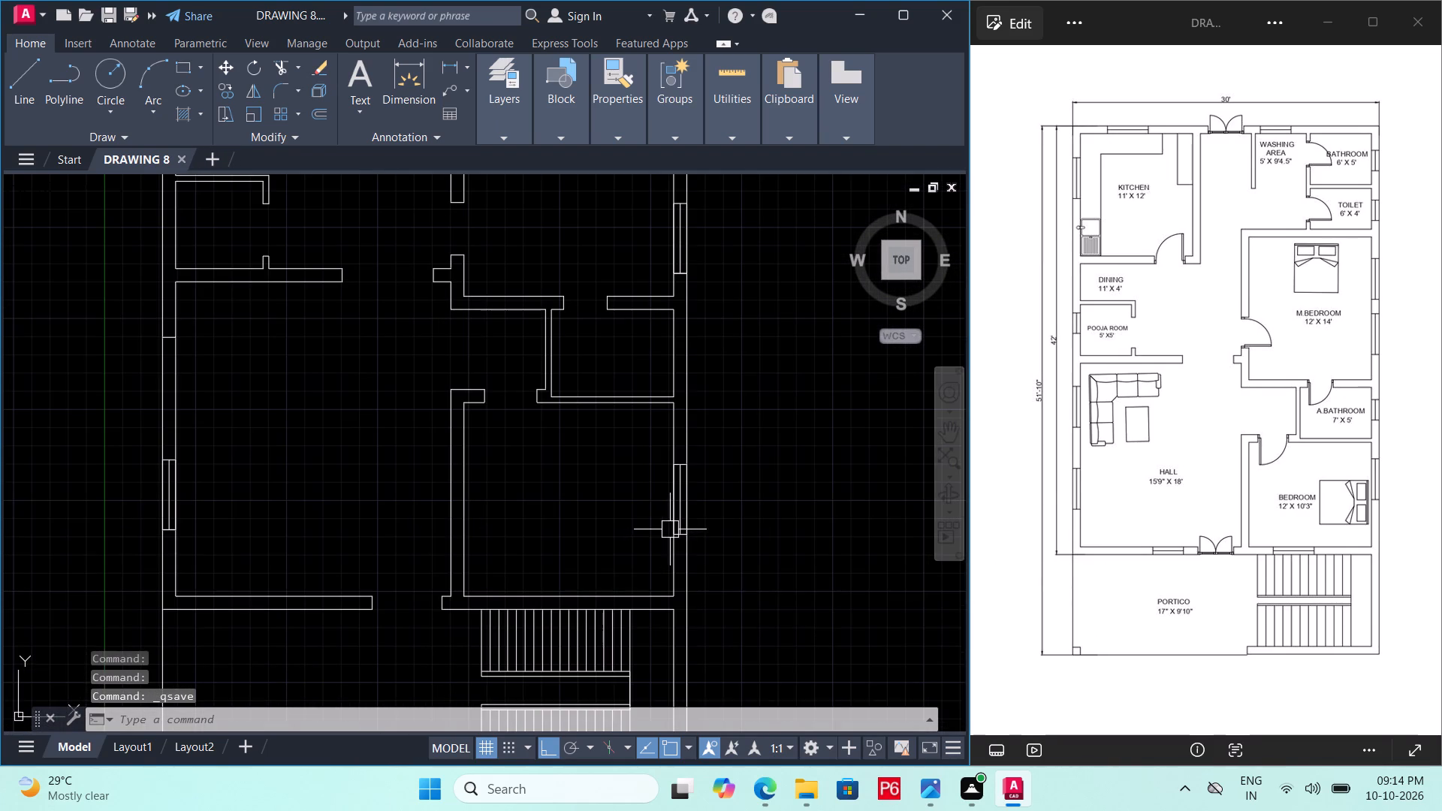
key(ctrl+s)
Copy the hall's opening block in the west outer wall by its northeast corner to the east end of the cross line farther north.
scroll(670, 529, down, 1)
middle_drag(670, 529, 710, 645)
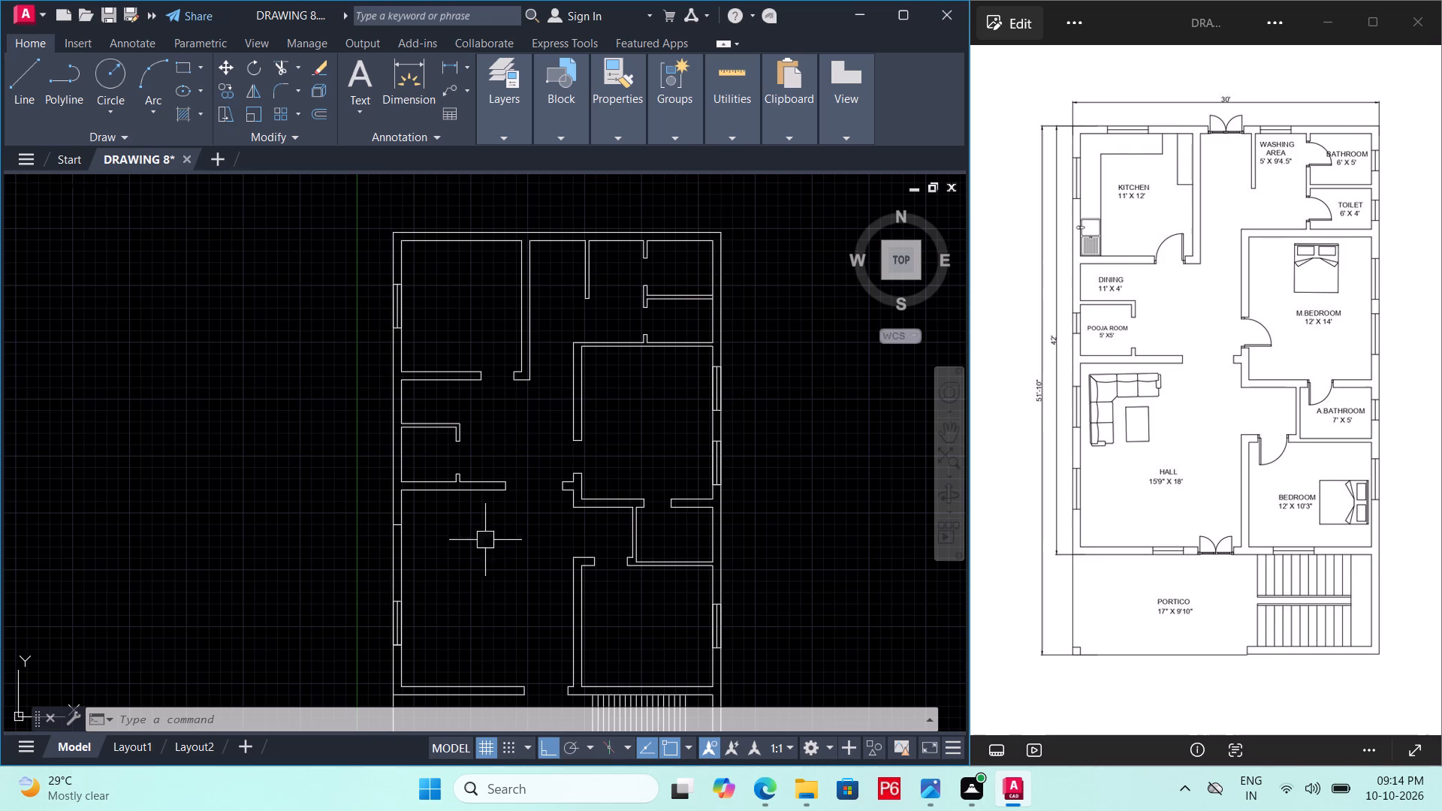
scroll(403, 625, up, 3)
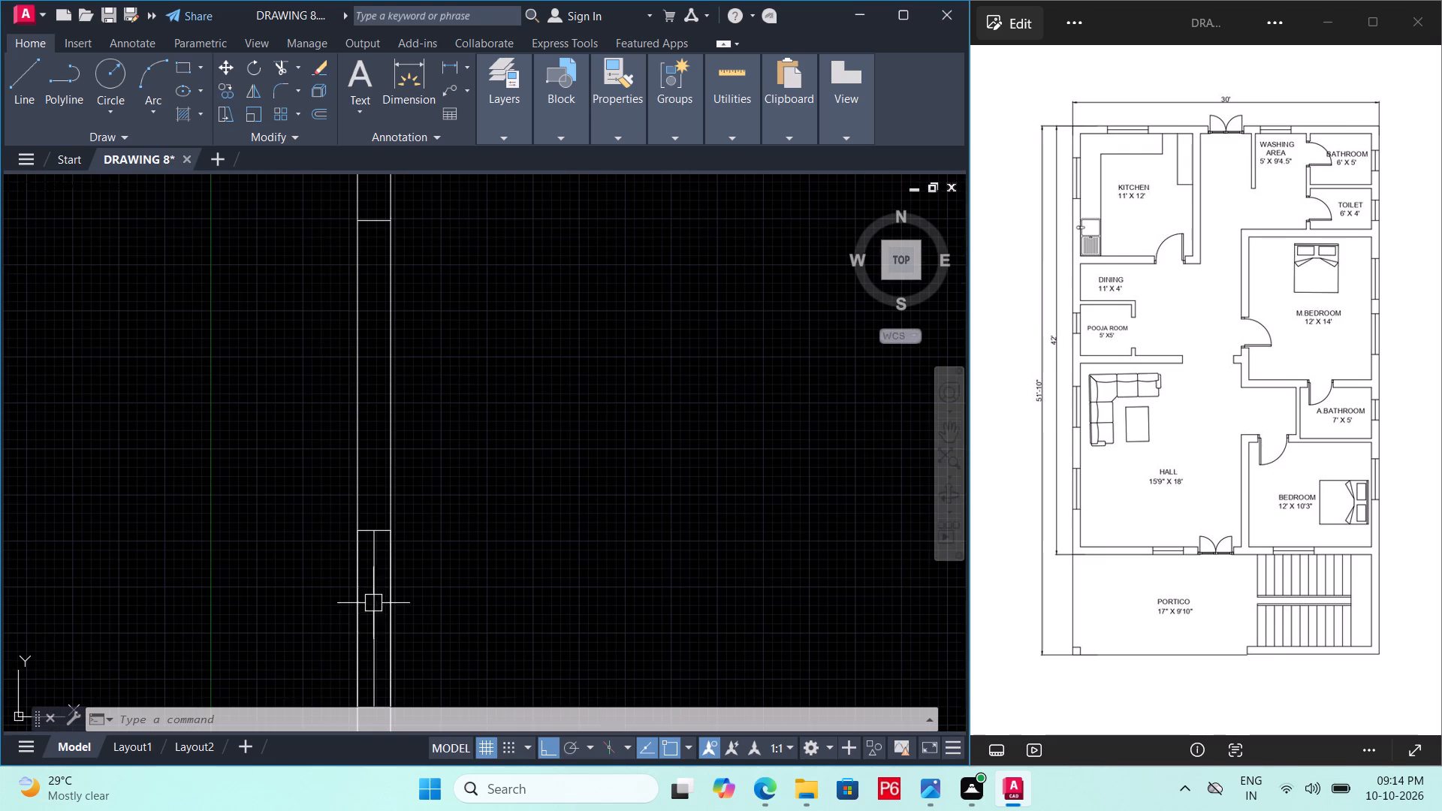
click(376, 596)
text(CO)
key(space)
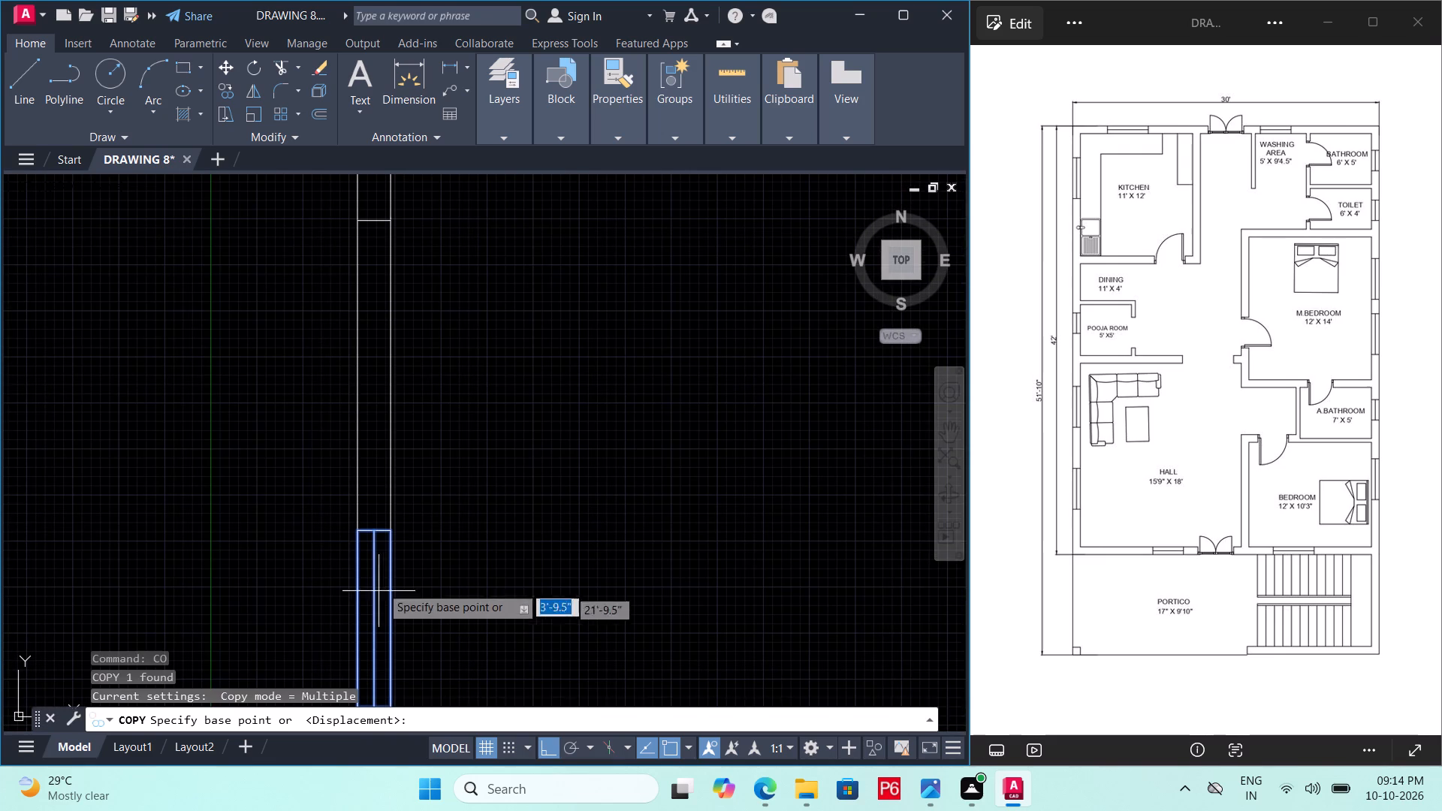
click(394, 531)
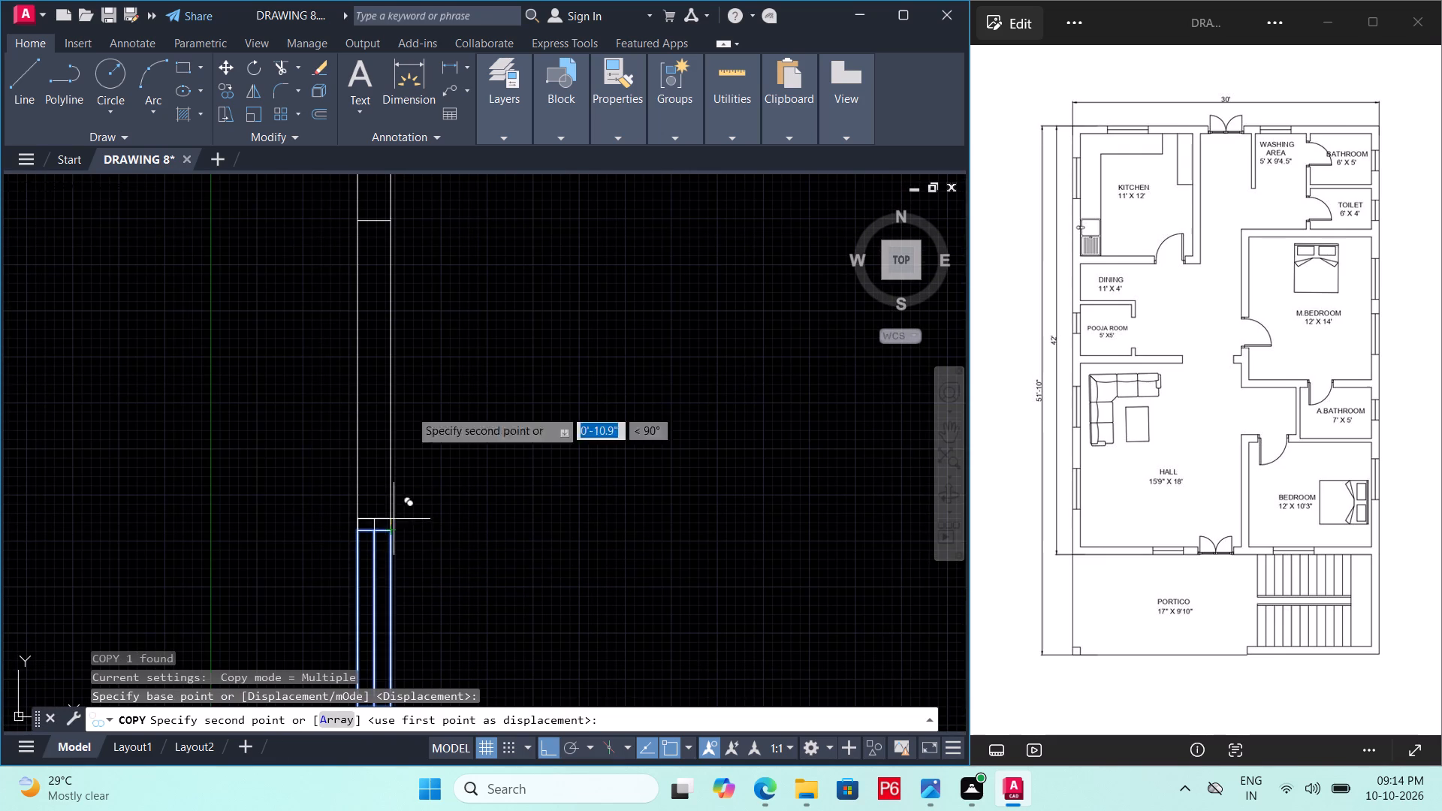
click(390, 219)
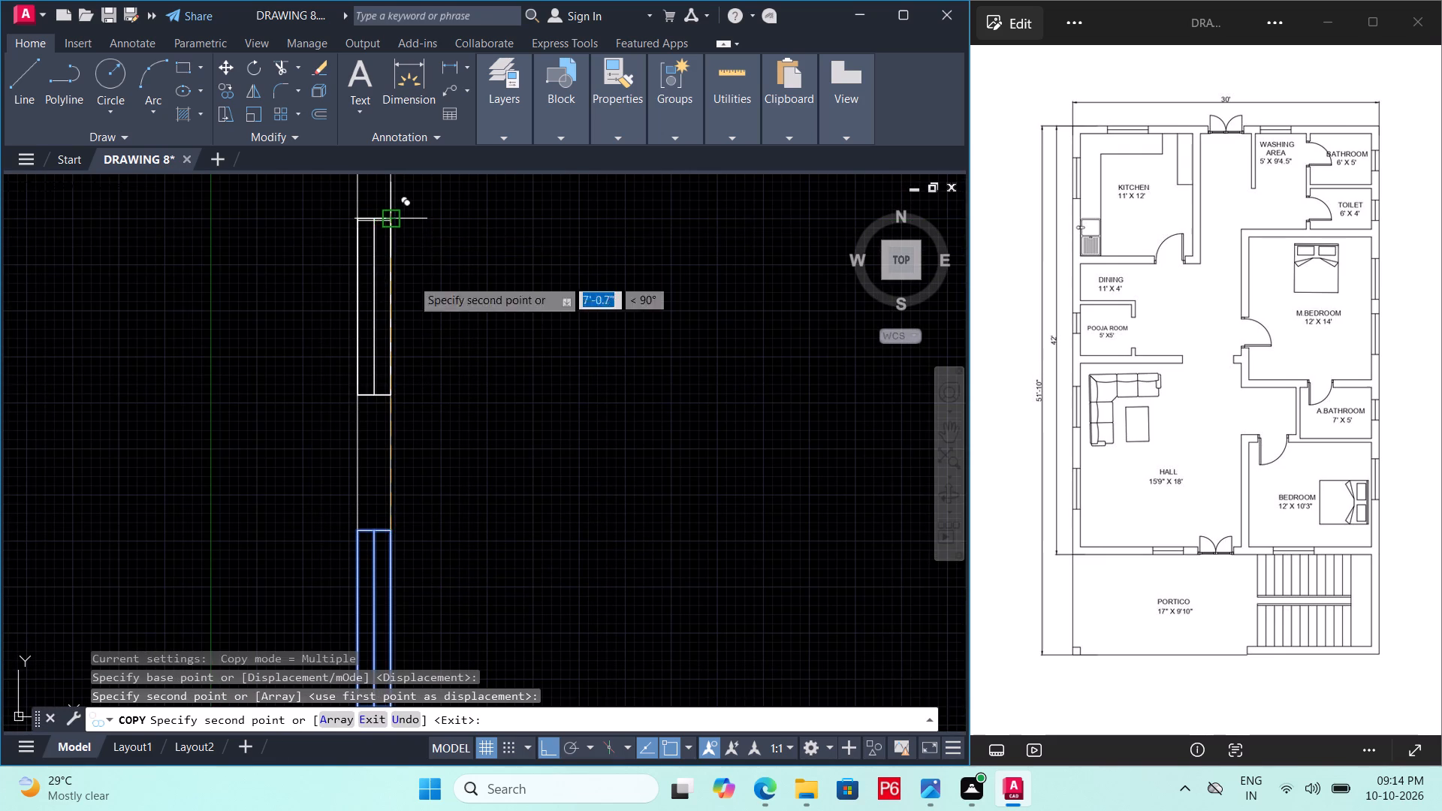
Save the drawing after ending the copy.
scroll(413, 324, down, 2)
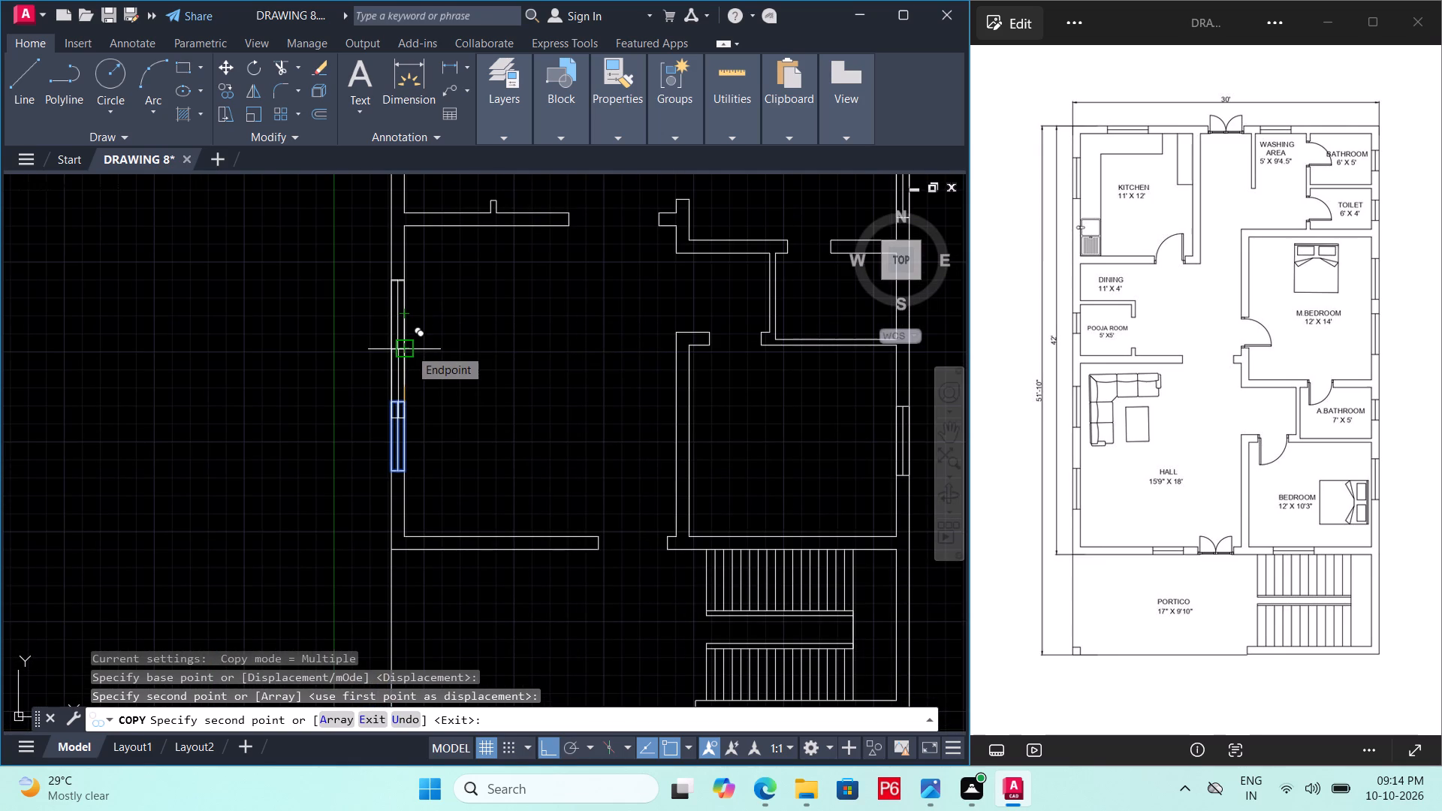
key(ctrl+s)
key(ctrl+s)
Delete the leftover cross line just below the north edge of the hall's northern opening block in the west wall.
scroll(405, 339, up, 2)
middle_drag(388, 292, 420, 391)
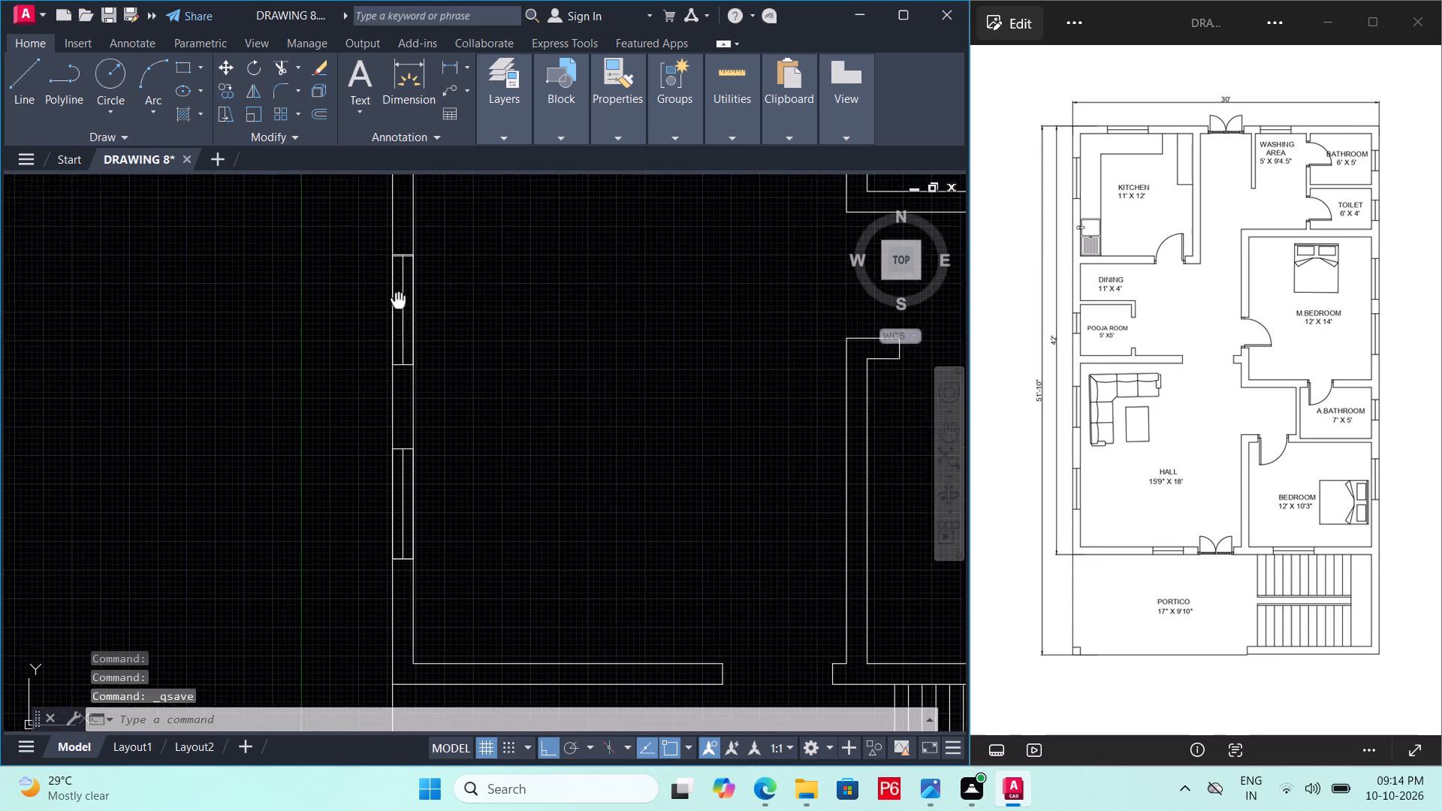
key(Escape)
middle_drag(420, 391, 423, 415)
scroll(424, 420, up, 1)
scroll(416, 358, up, 5)
click(445, 314)
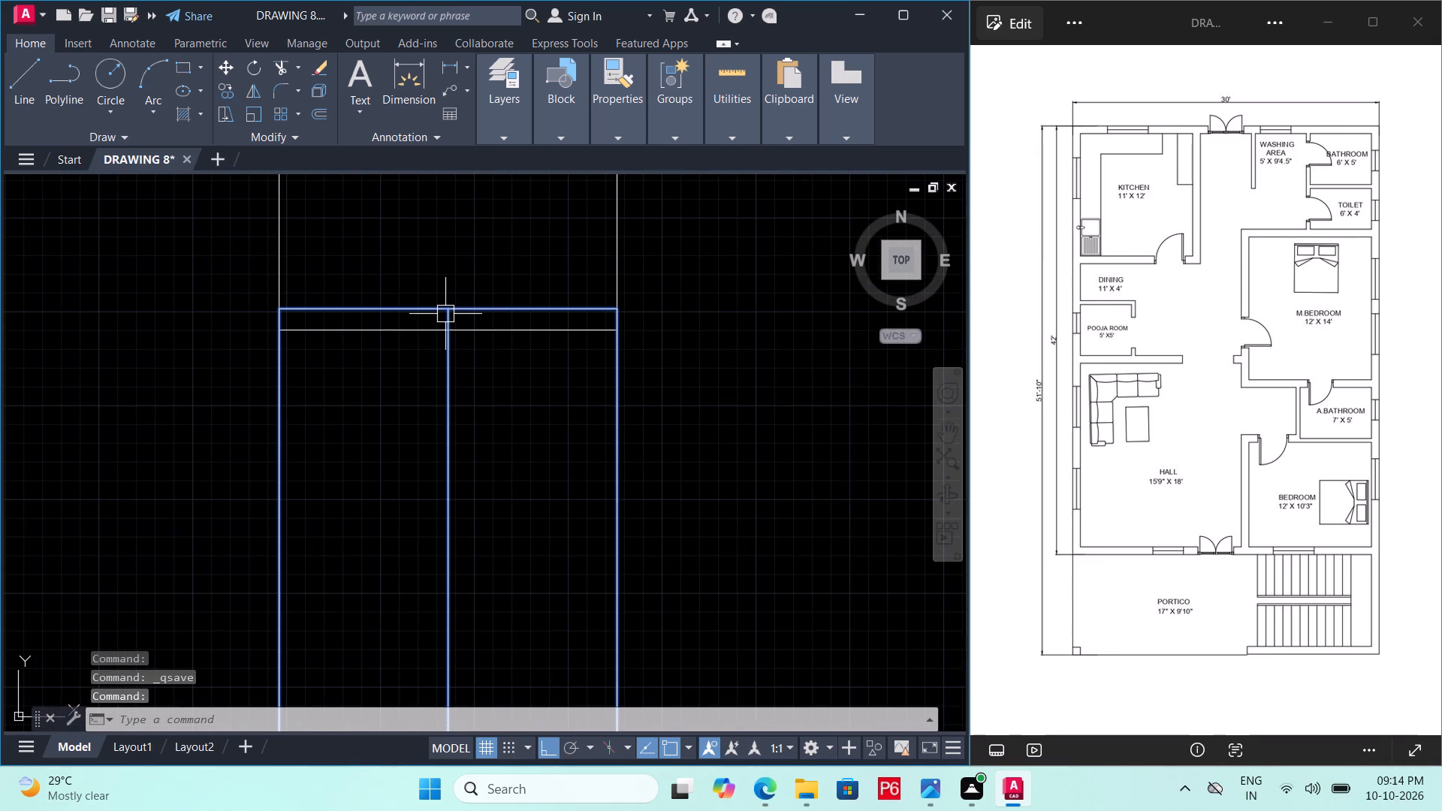
key(Escape)
click(484, 330)
key(Delete)
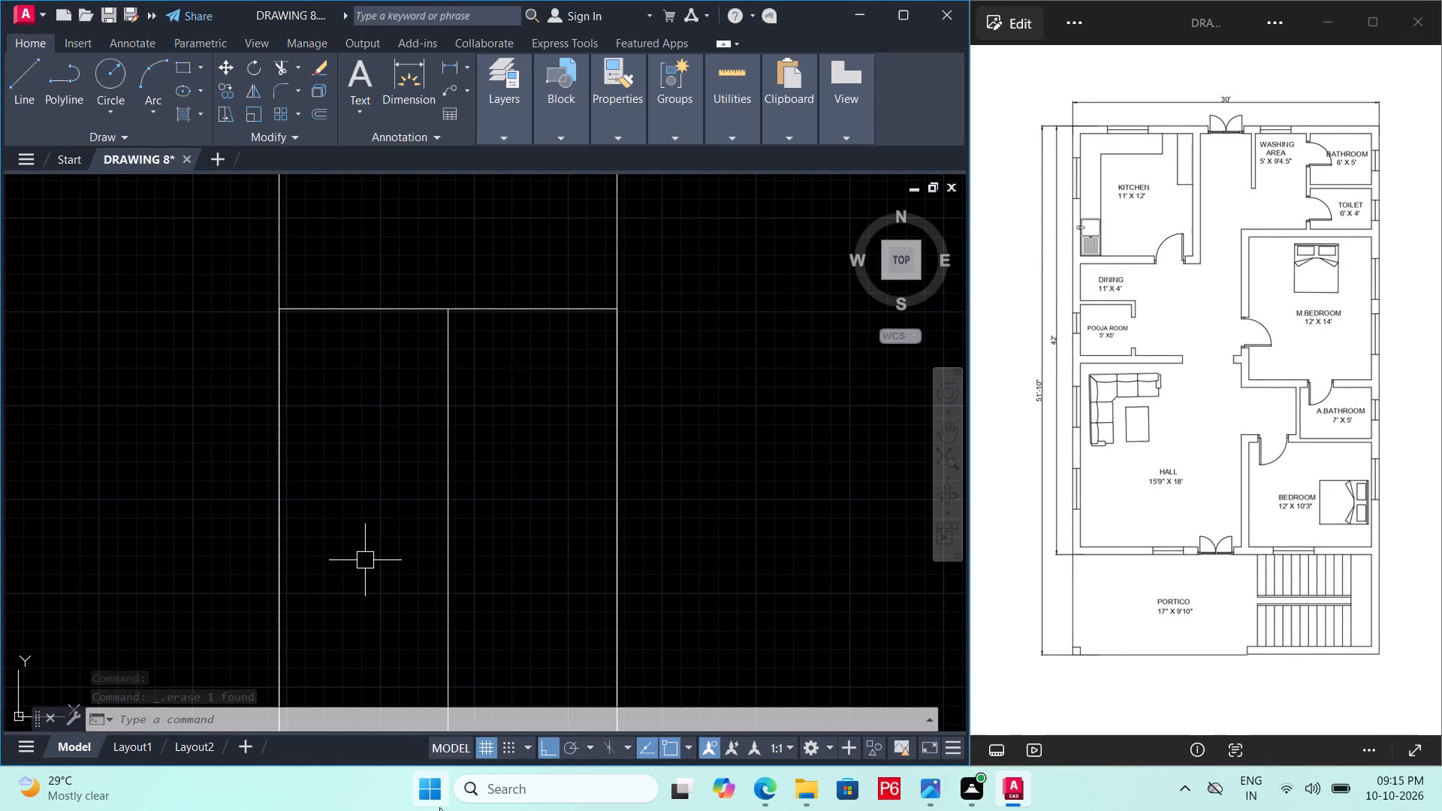
Save the drawing.
key(ctrl+s)
key(ctrl+s)
Copy the kitchen's west-wall opening block by its north-edge midpoint to a free spot inside the kitchen near the north wall.
scroll(406, 758, down, 3)
scroll(262, 710, down, 3)
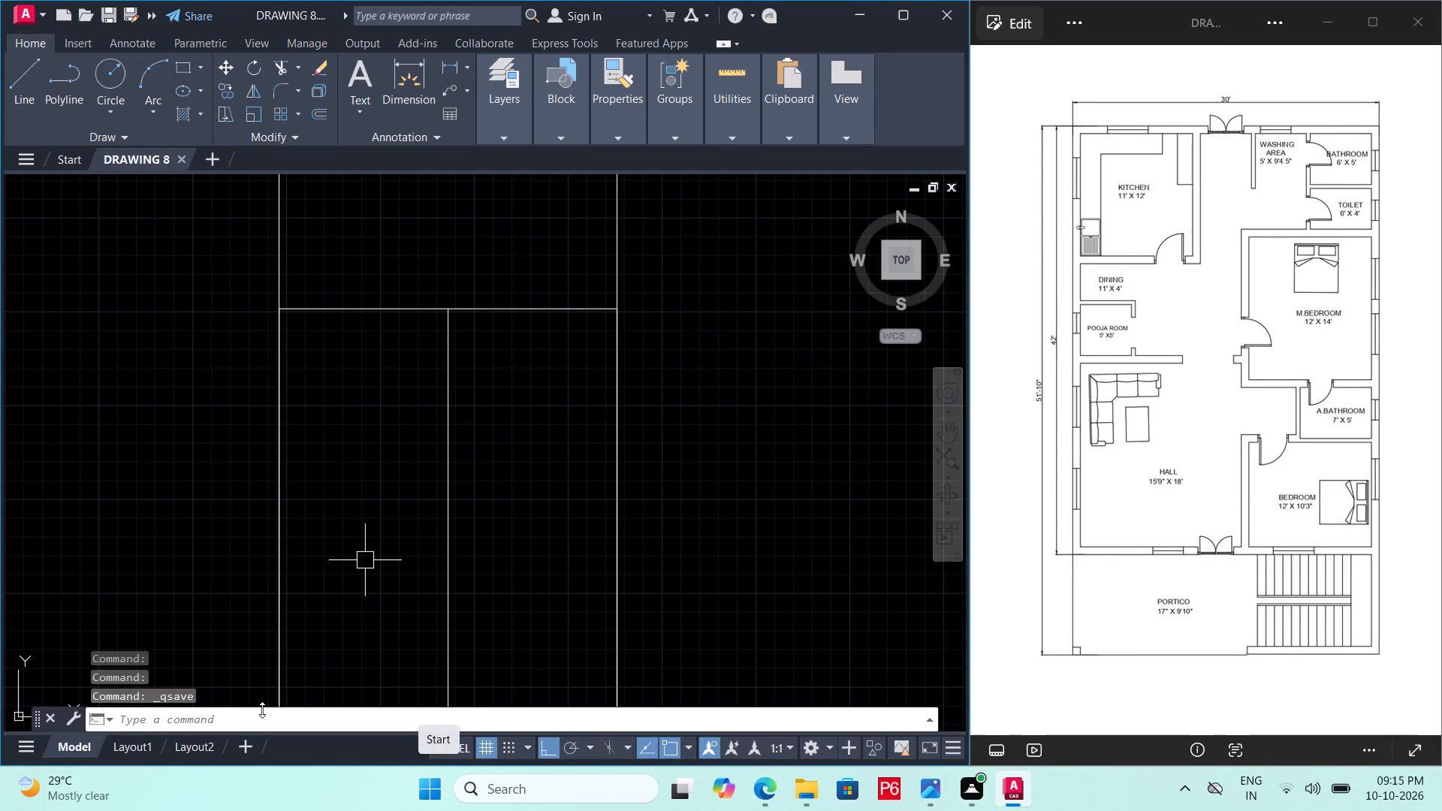
scroll(318, 577, down, 3)
scroll(351, 514, down, 1)
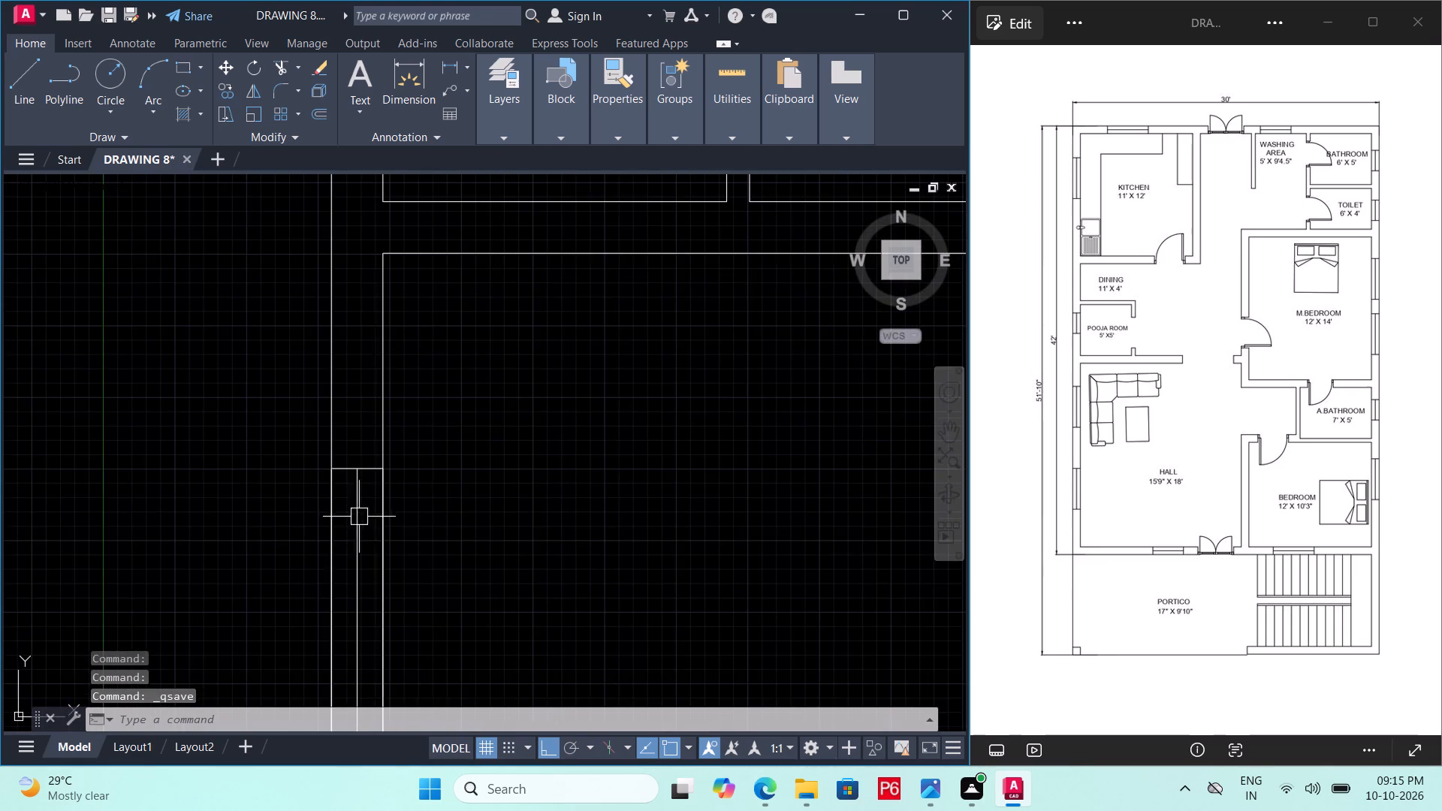
scroll(463, 537, down, 1)
middle_drag(463, 537, 327, 423)
scroll(327, 423, down, 3)
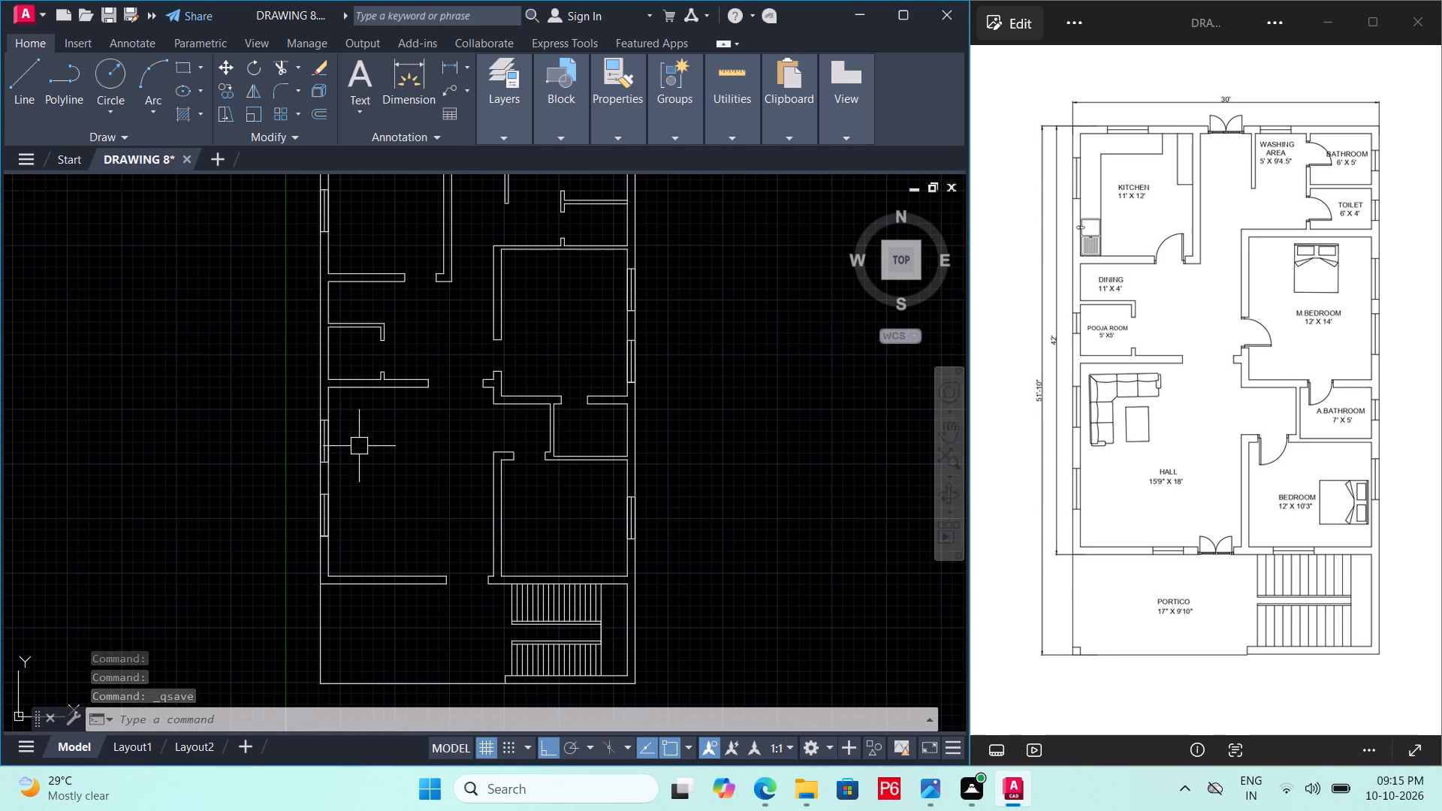
middle_drag(388, 458, 439, 565)
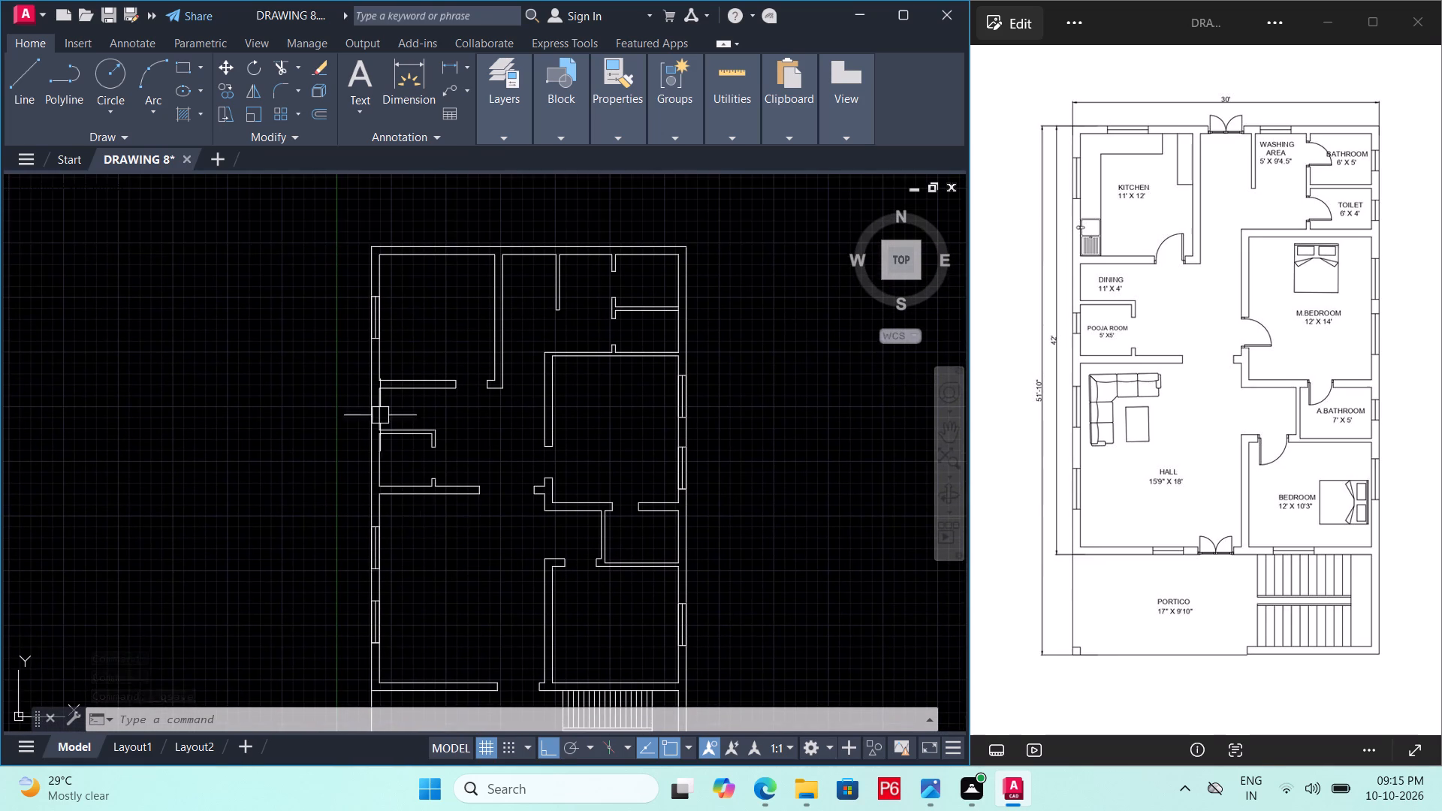
scroll(323, 177, up, 3)
middle_drag(625, 671, 572, 571)
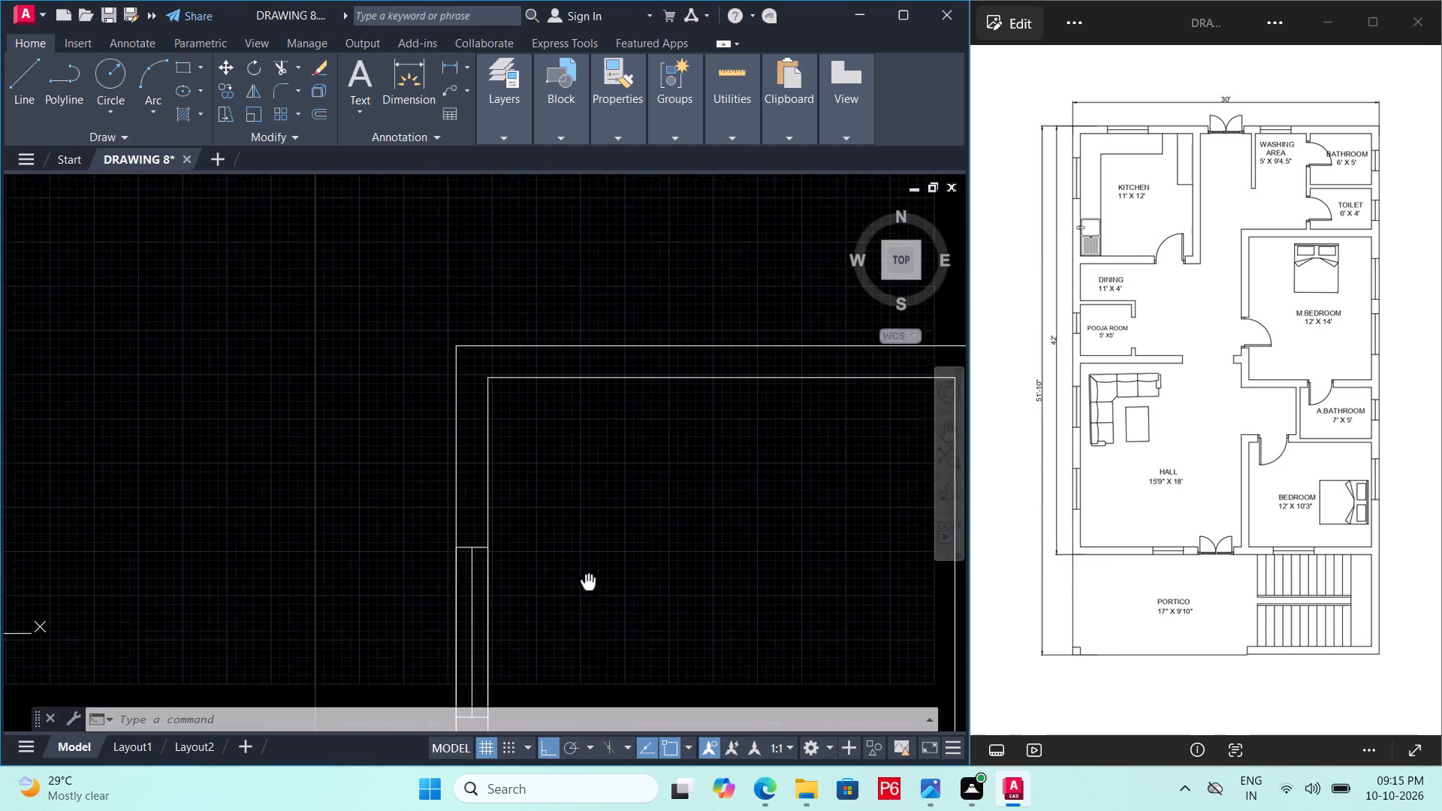
middle_drag(572, 571, 491, 542)
click(375, 500)
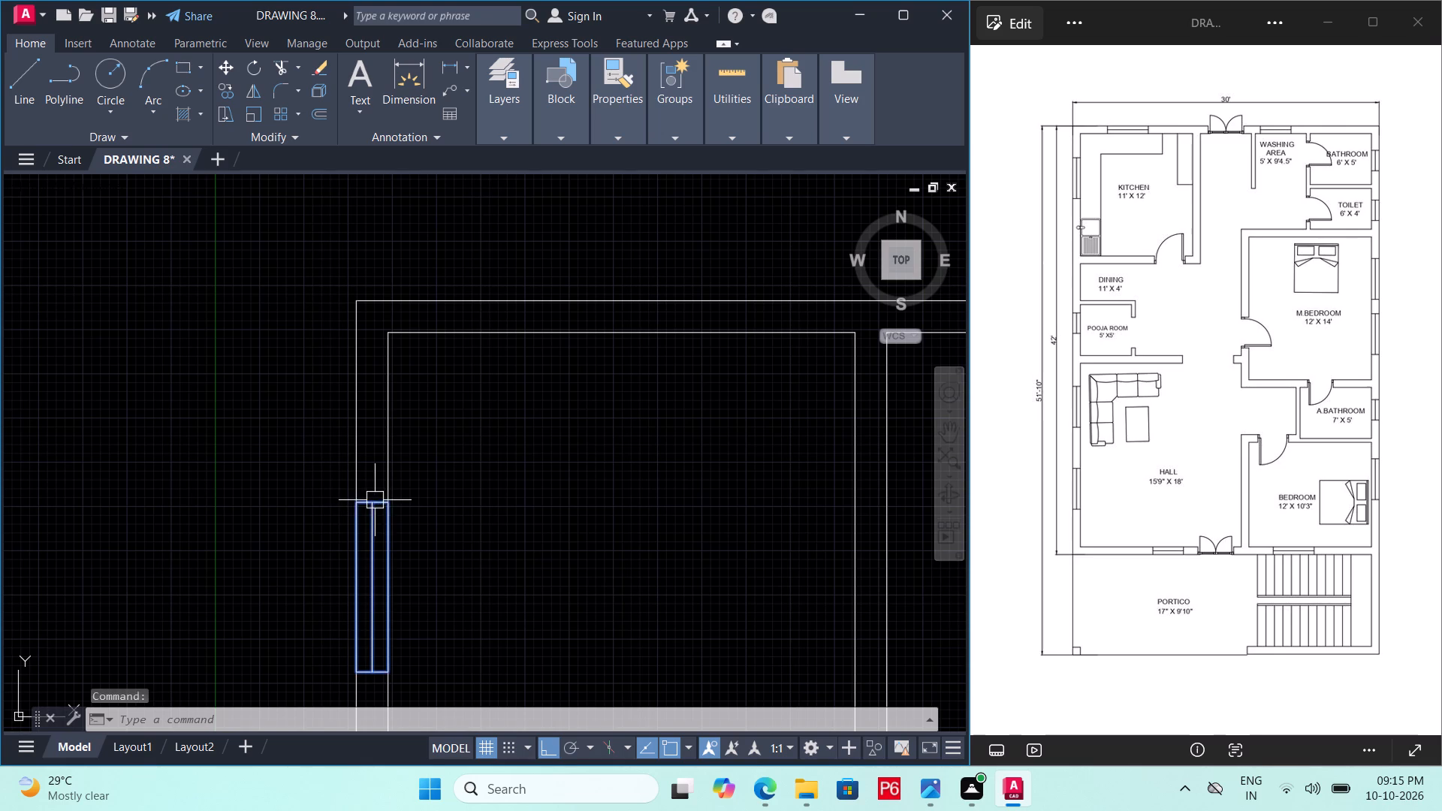
text(CO)
key(space)
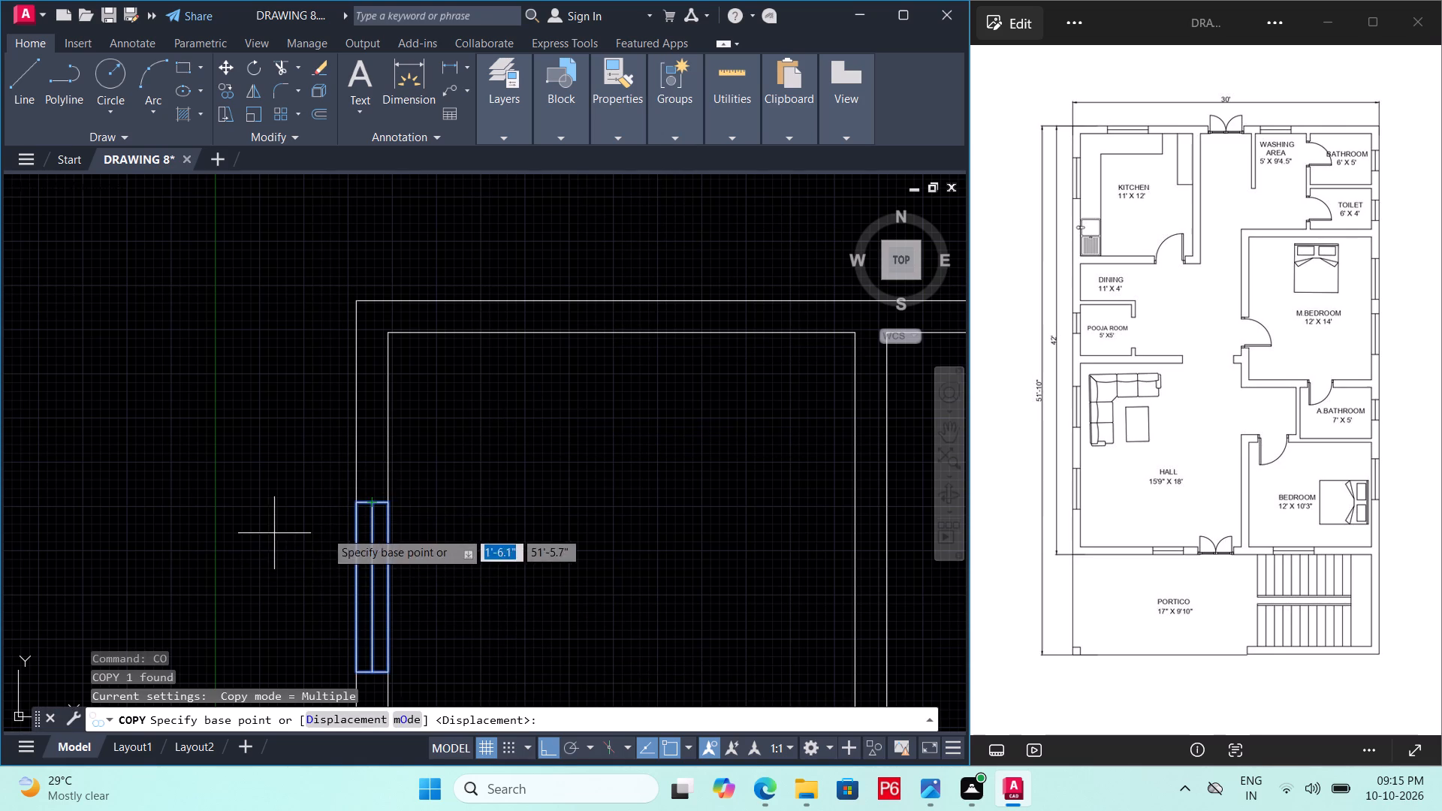
click(373, 511)
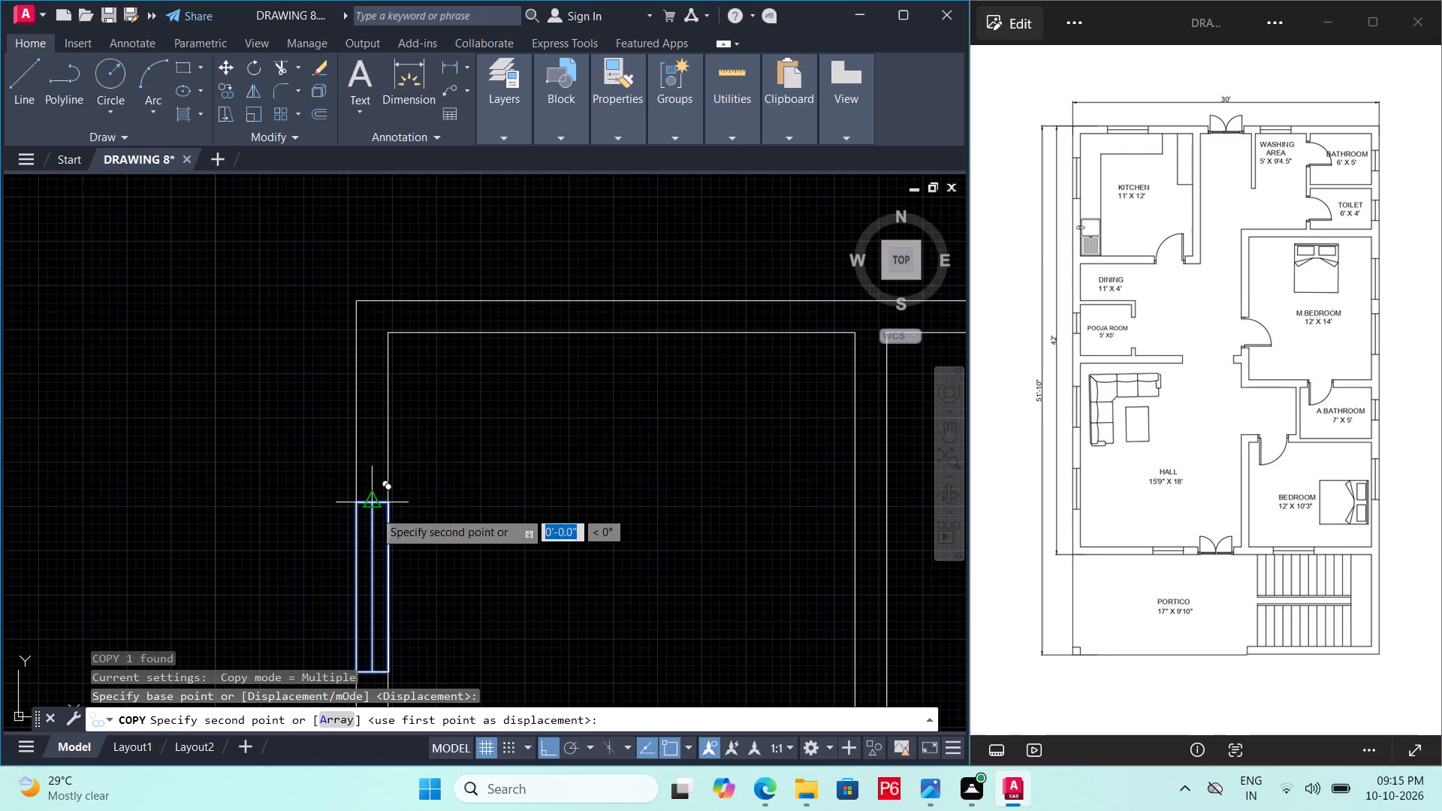
key(F8)
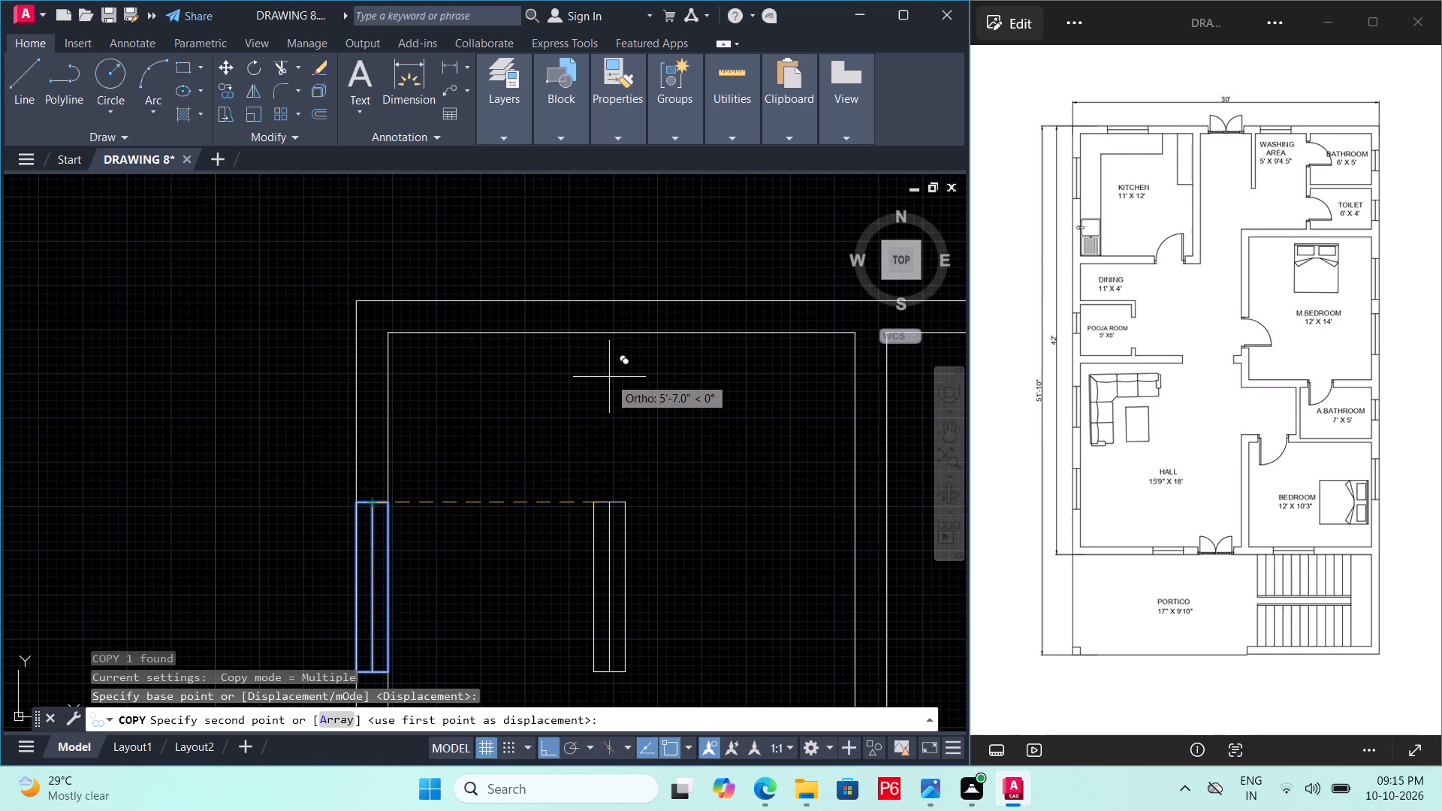
click(610, 349)
key(Escape)
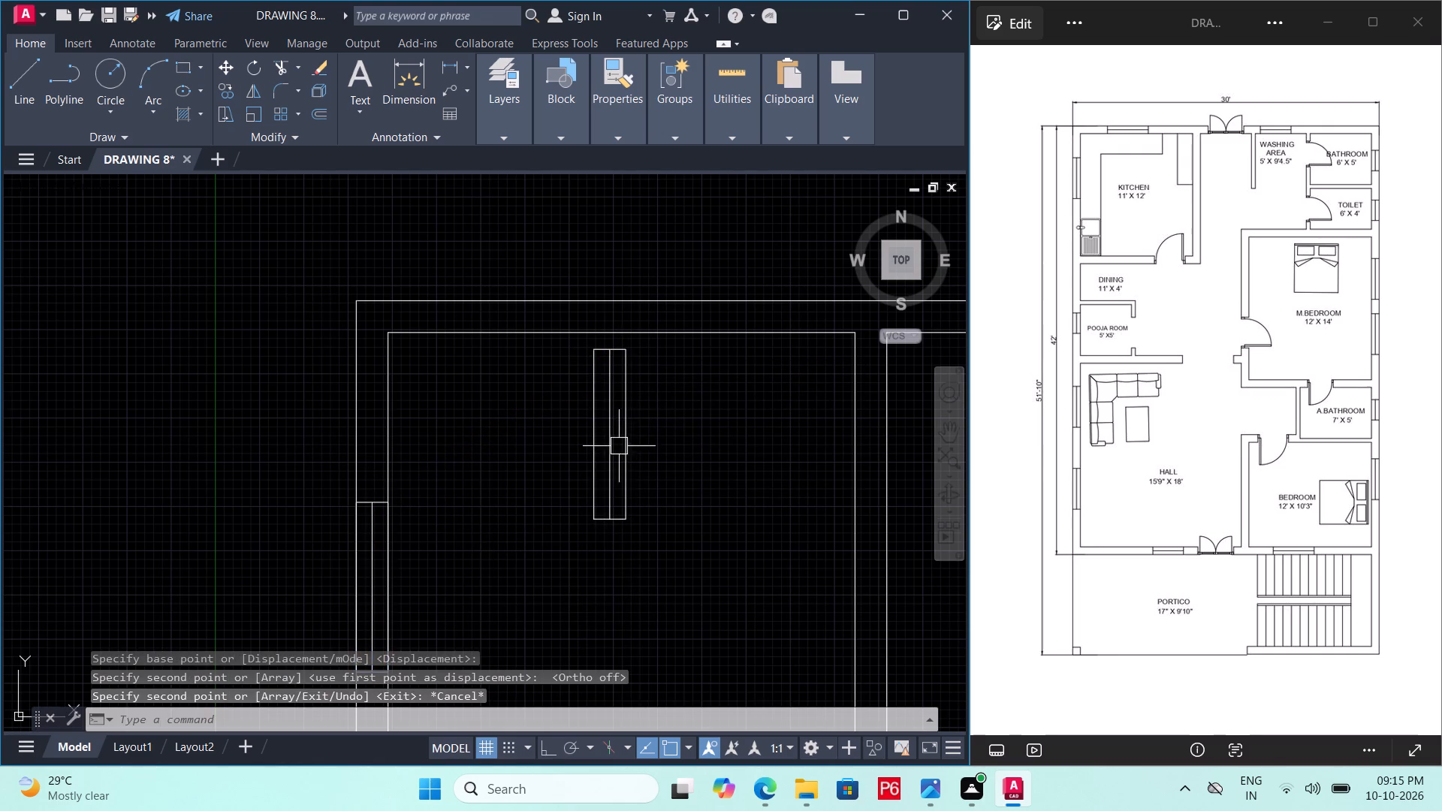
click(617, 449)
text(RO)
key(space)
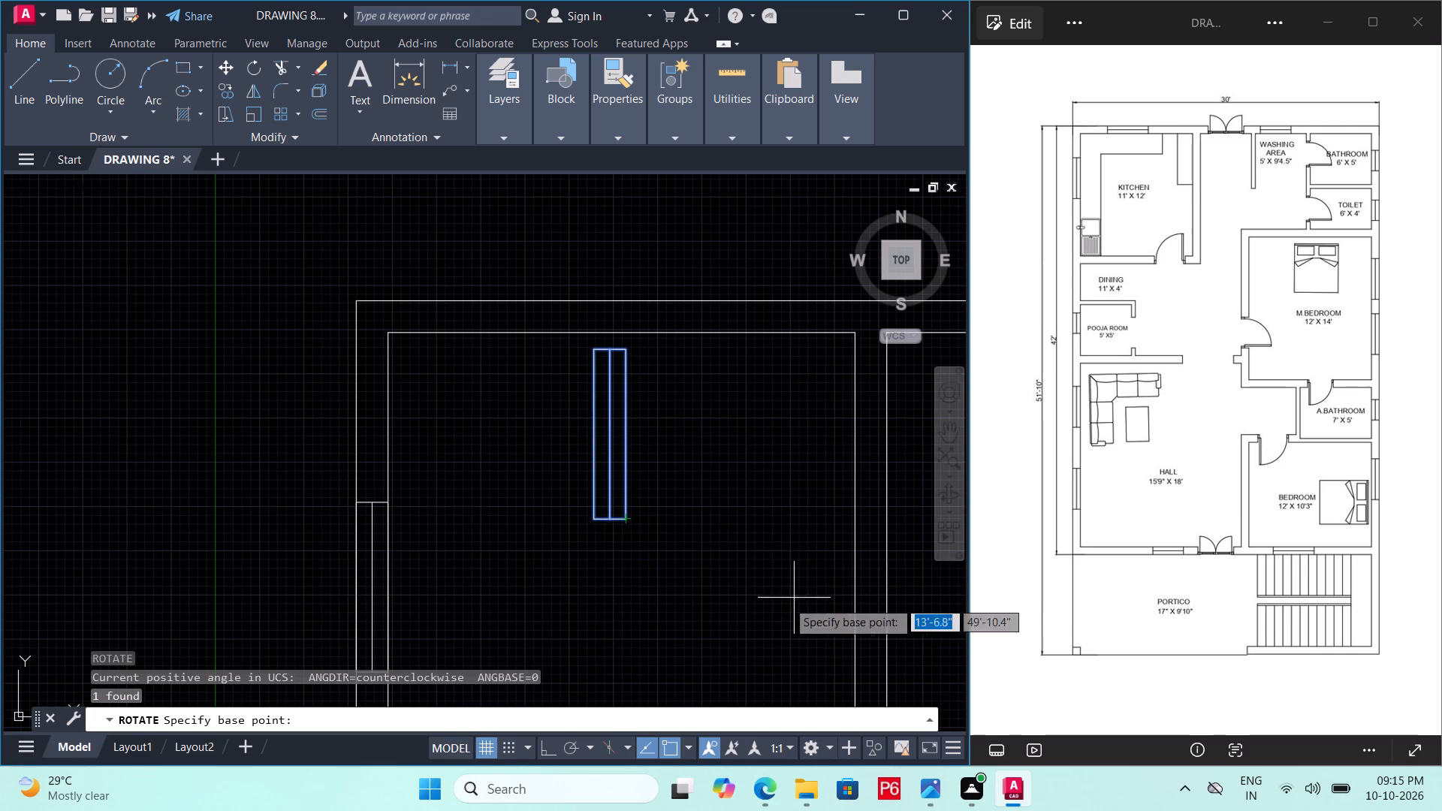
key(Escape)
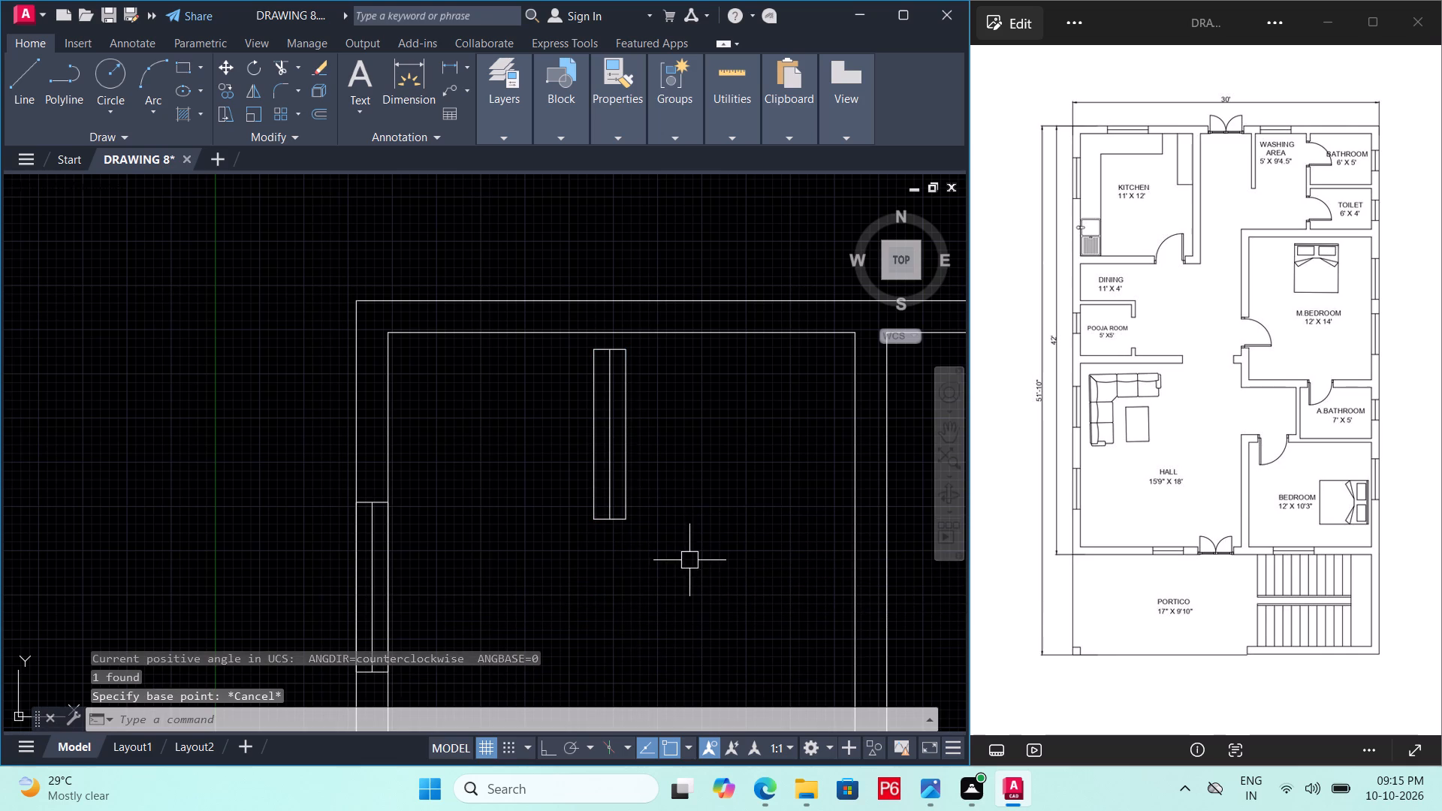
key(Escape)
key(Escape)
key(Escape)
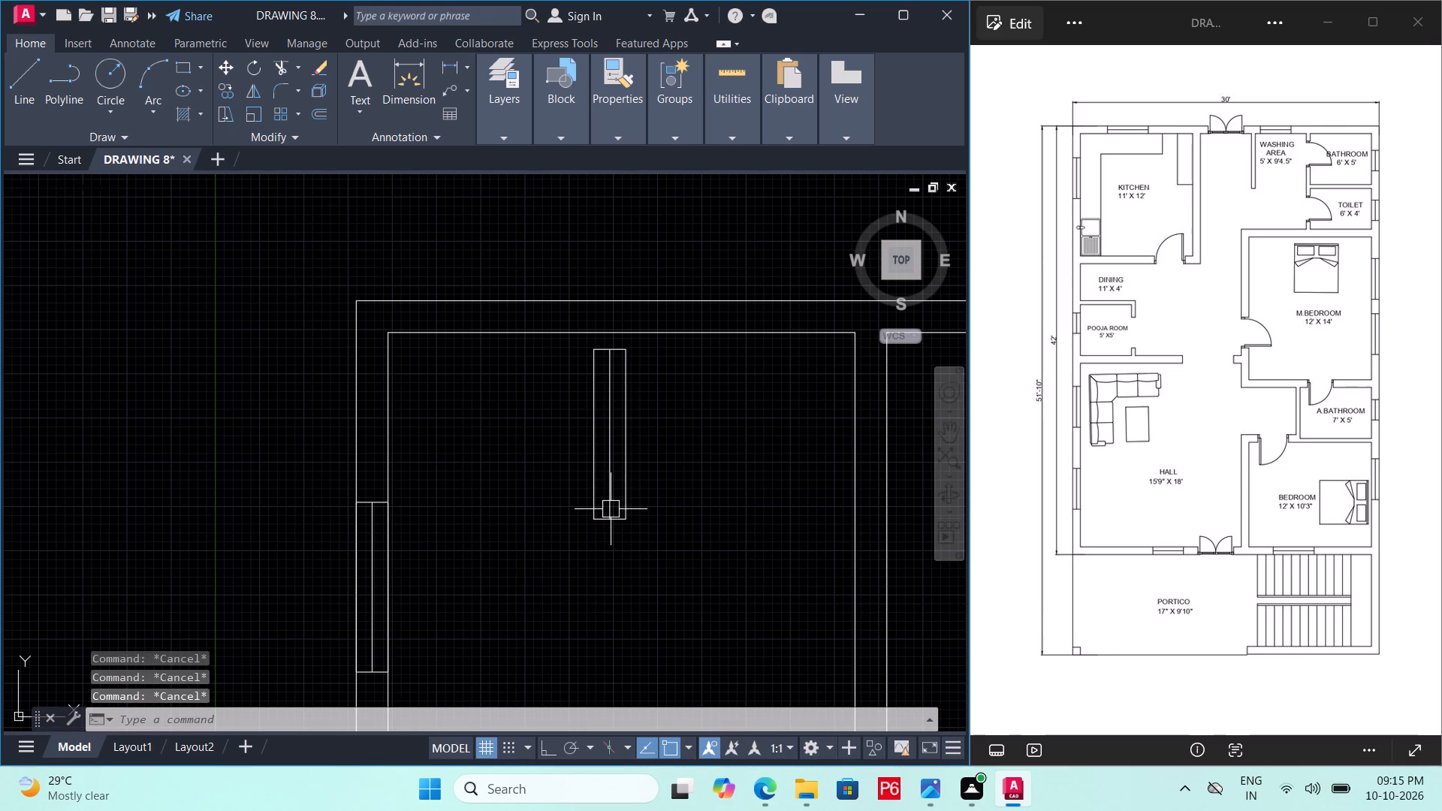
Rotate the copied opening block 90° clockwise about its southeast corner so it lies horizontally.
click(611, 509)
text(RO)
key(space)
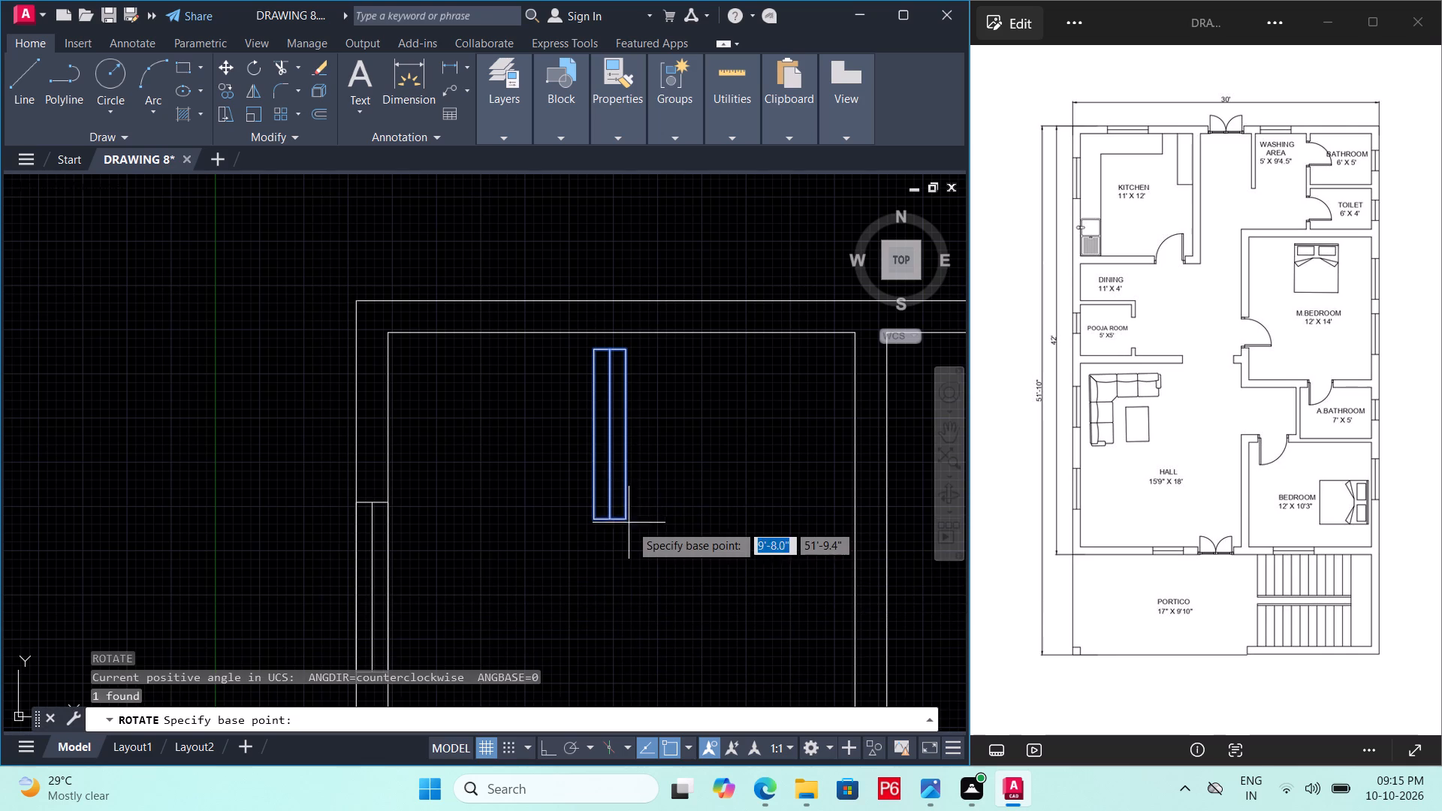
click(631, 524)
key(F8)
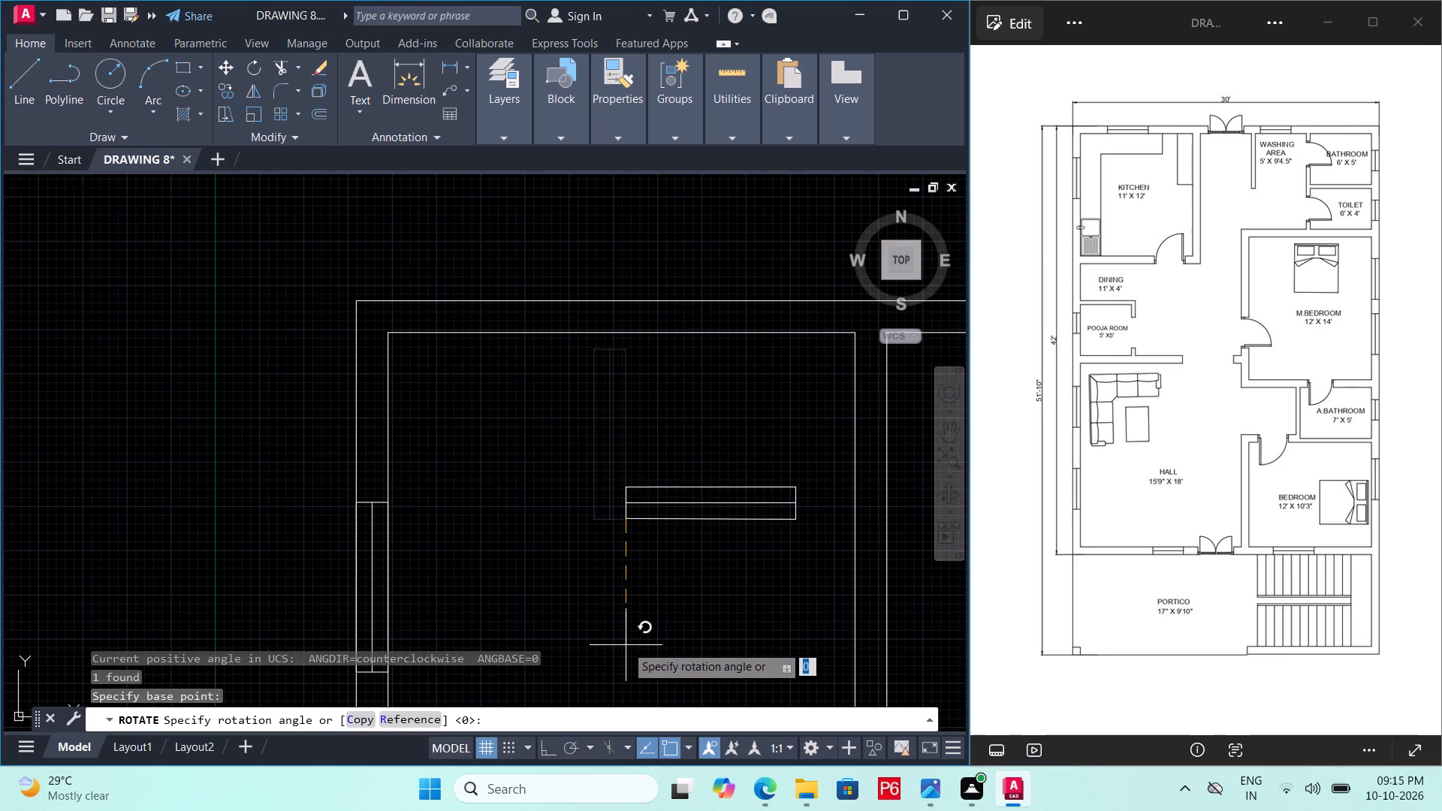
click(665, 638)
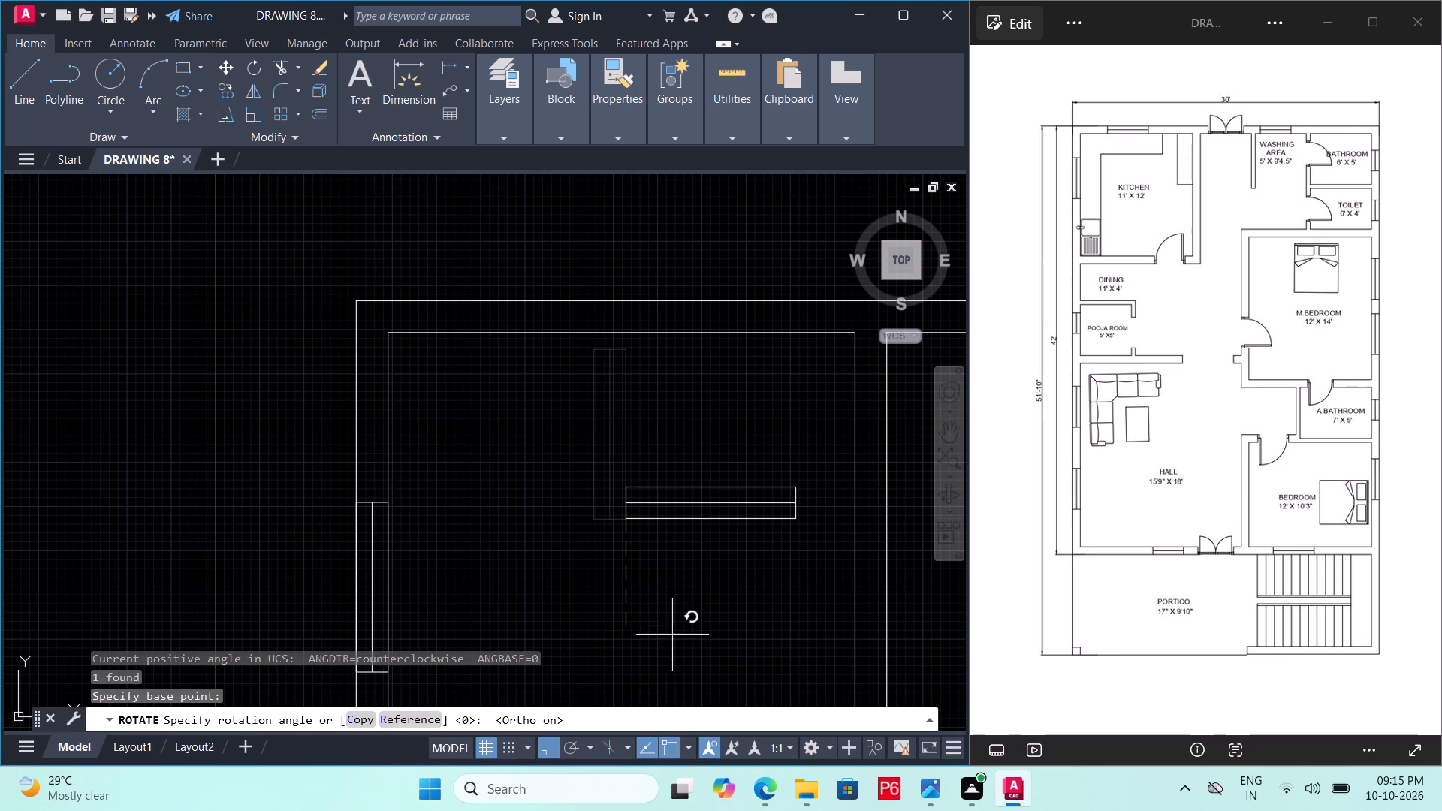
key(Escape)
Move the horizontal opening block by its north-edge midpoint to just below the kitchen's north wall, slightly farther west.
click(680, 523)
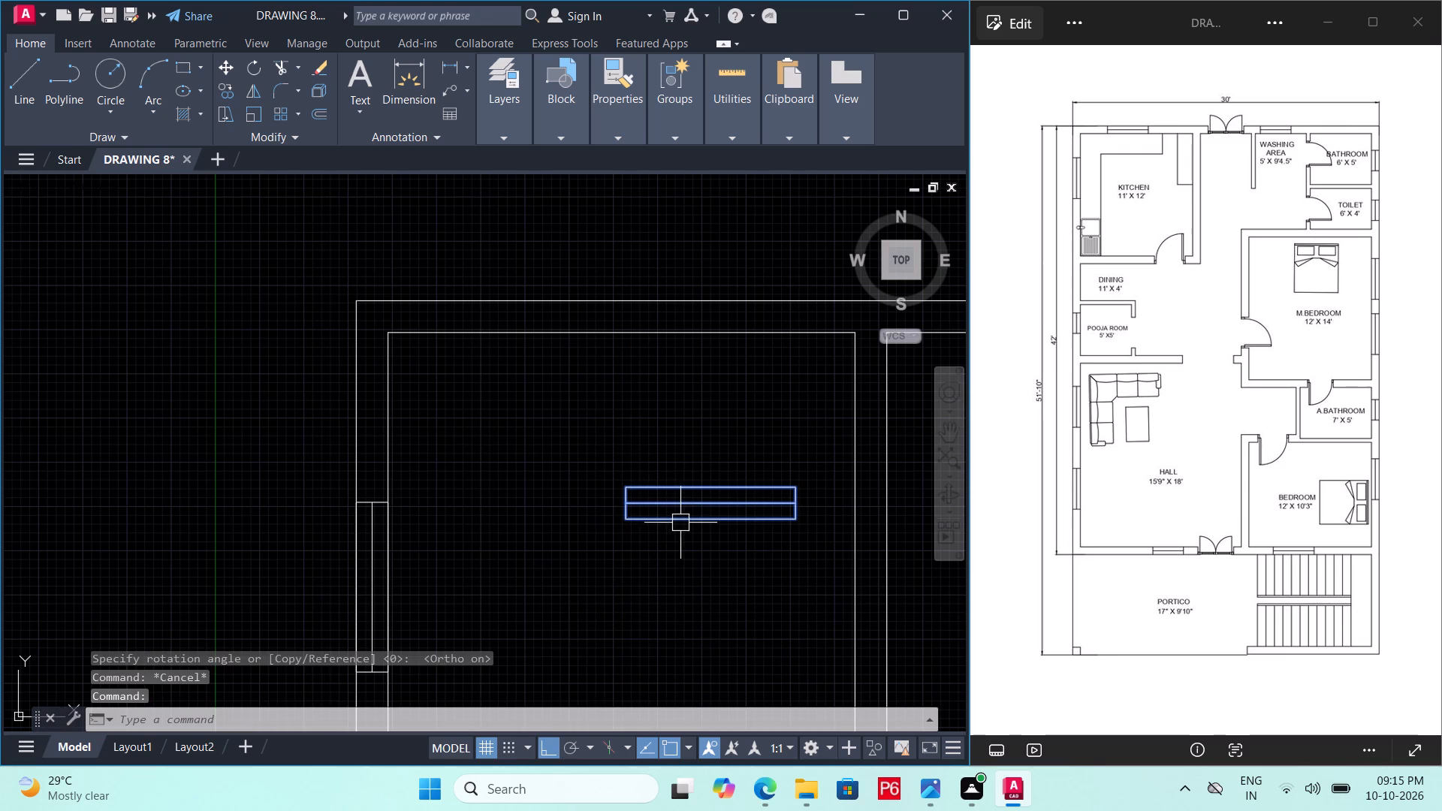
key(m)
key(space)
click(709, 488)
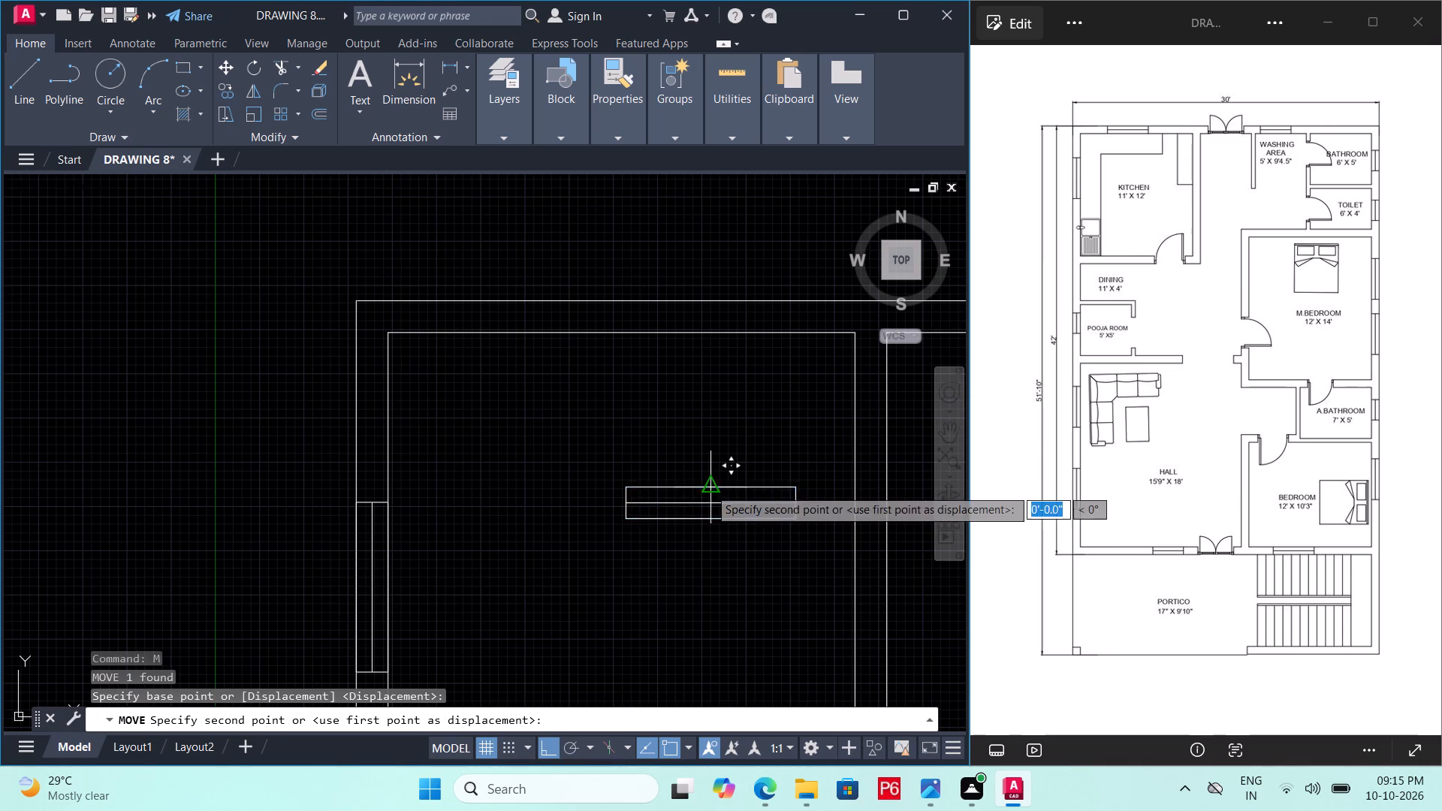
key(F8)
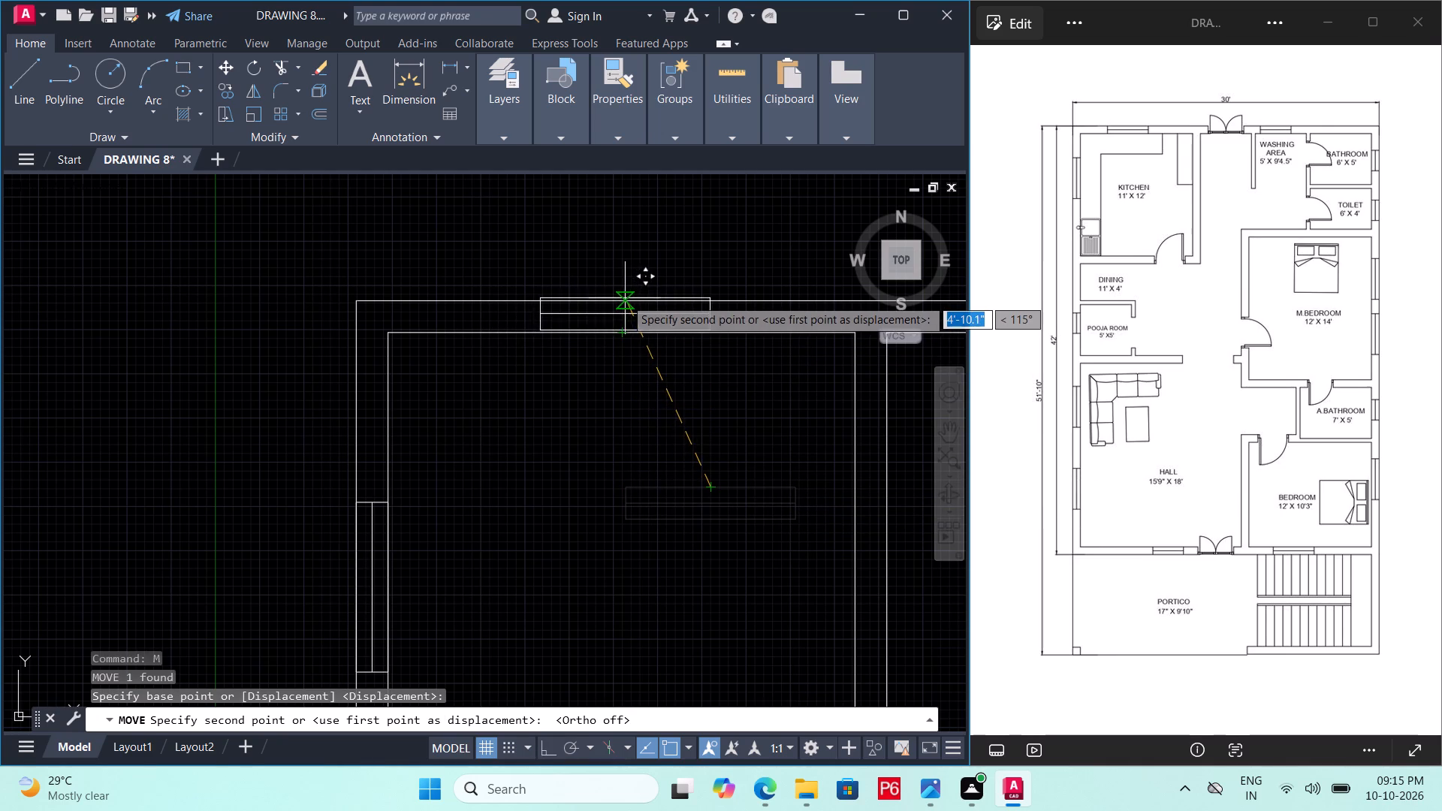
scroll(621, 302, up, 2)
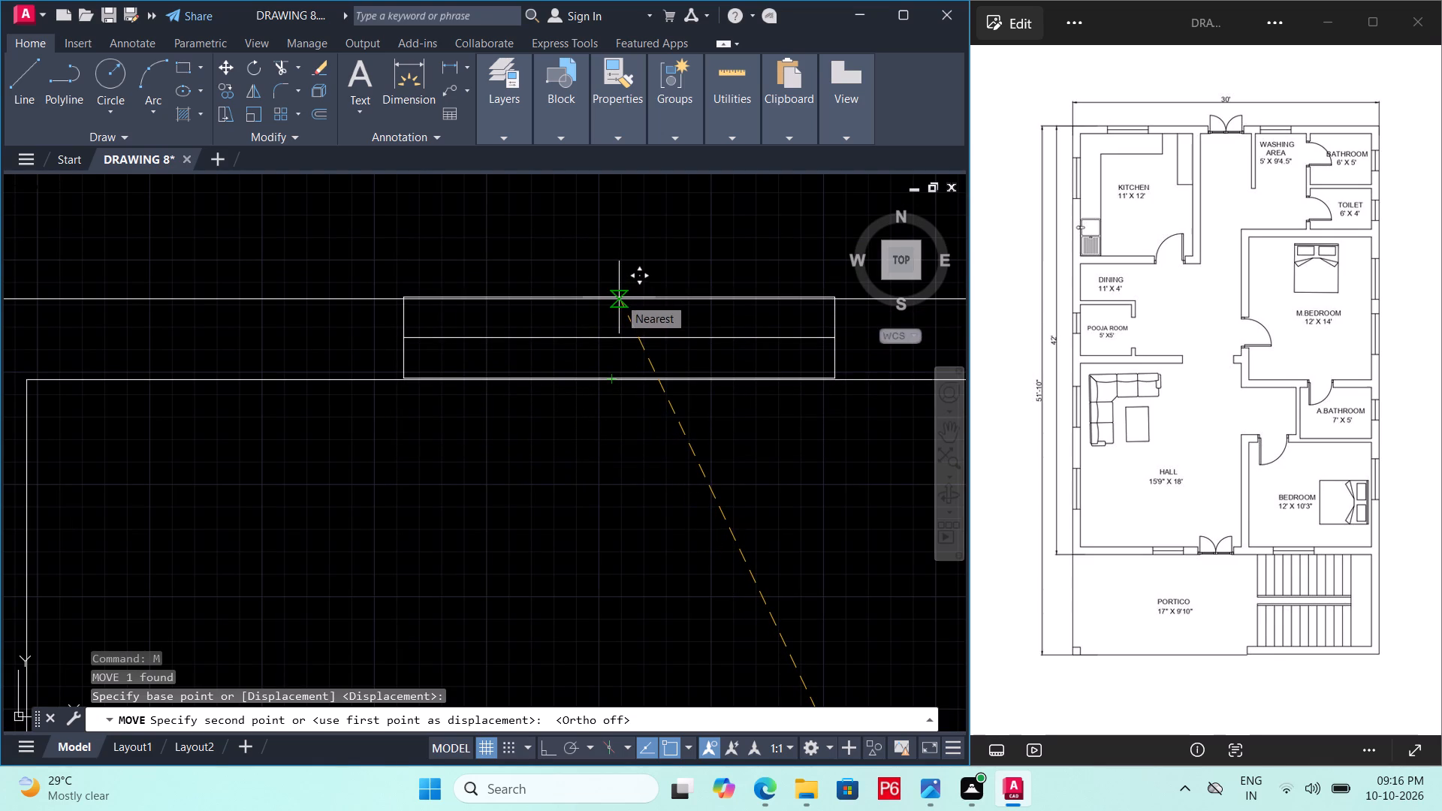
click(604, 450)
key(Escape)
Move the opening block by its south-edge midpoint straight up onto the inner line of the kitchen's north wall.
click(605, 448)
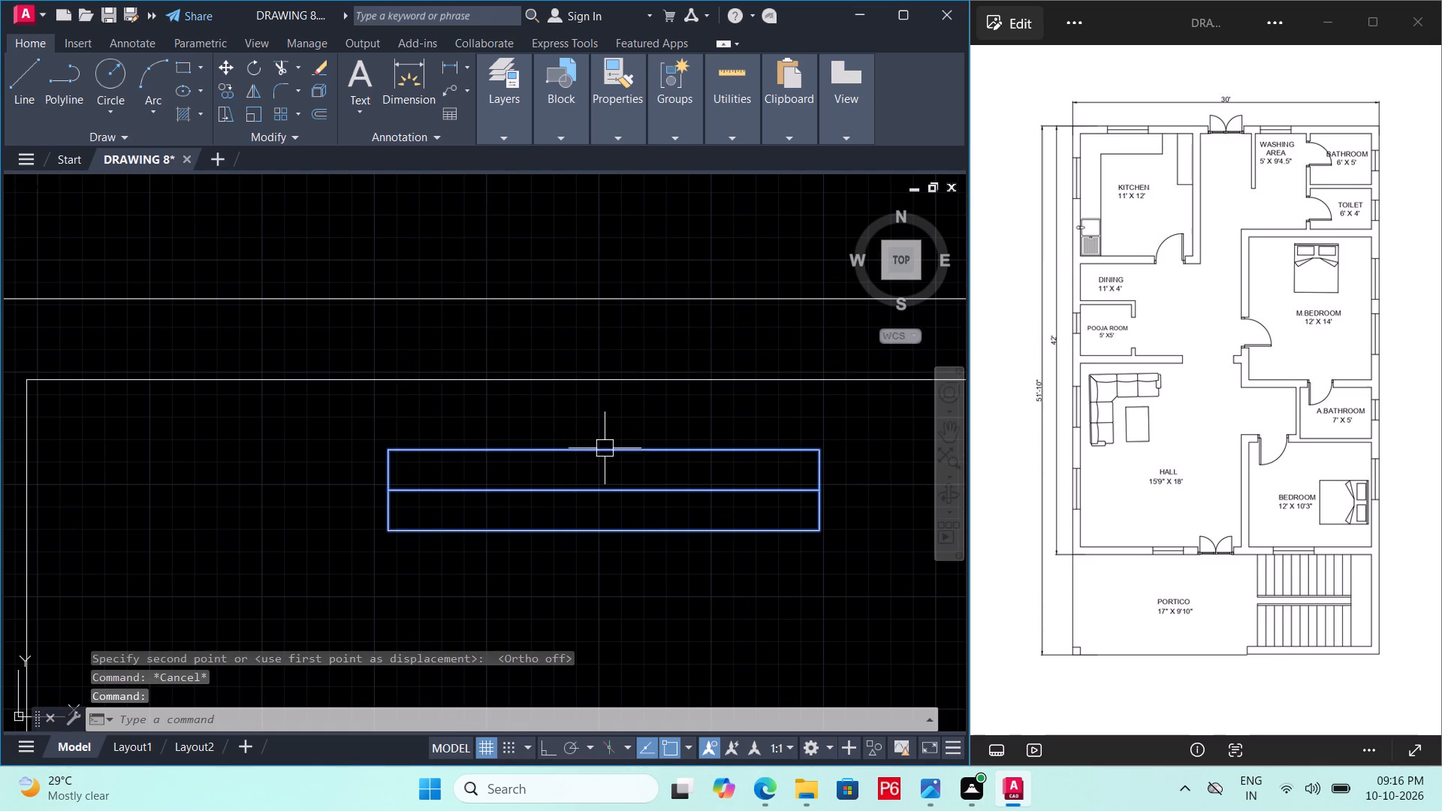
text(M)
key(space)
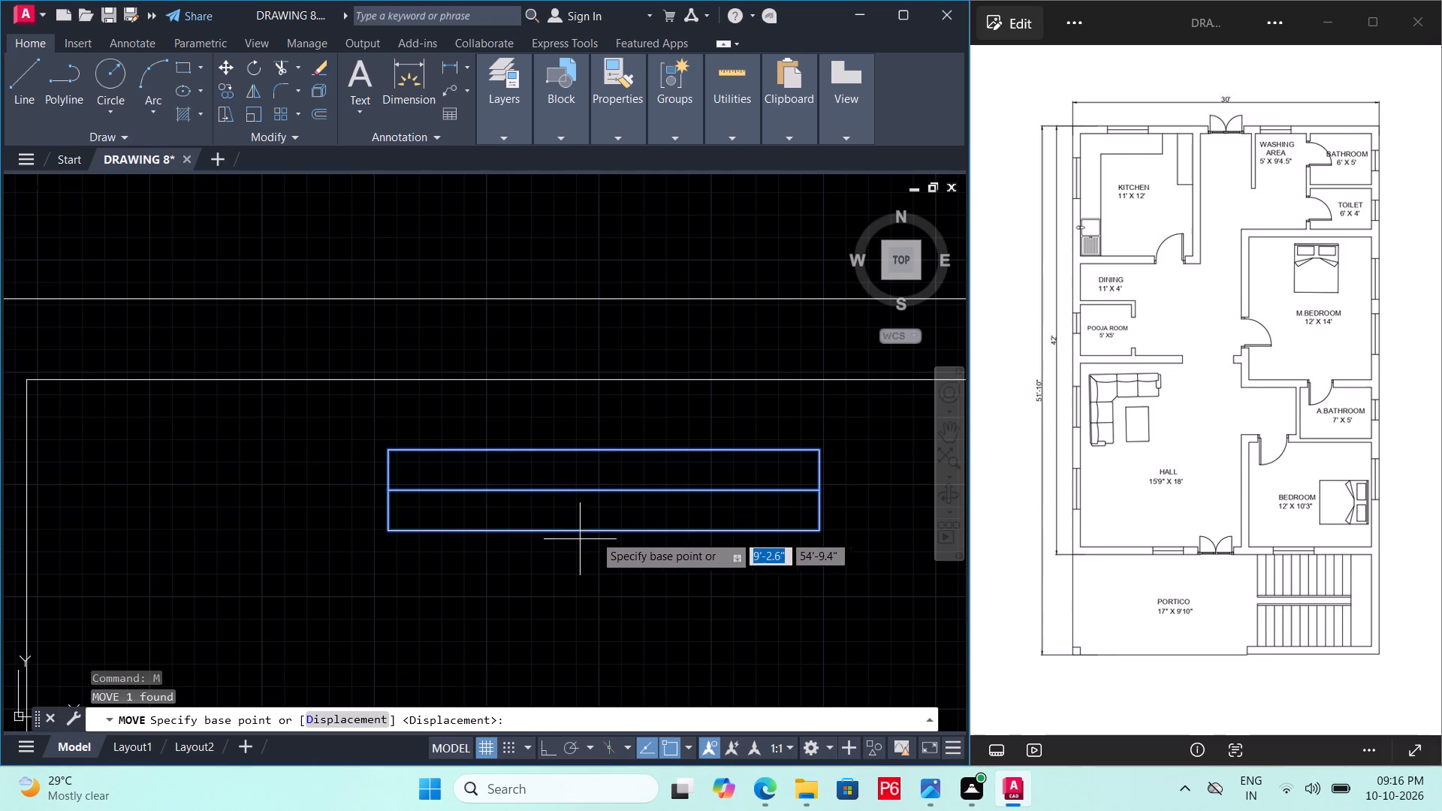
click(608, 525)
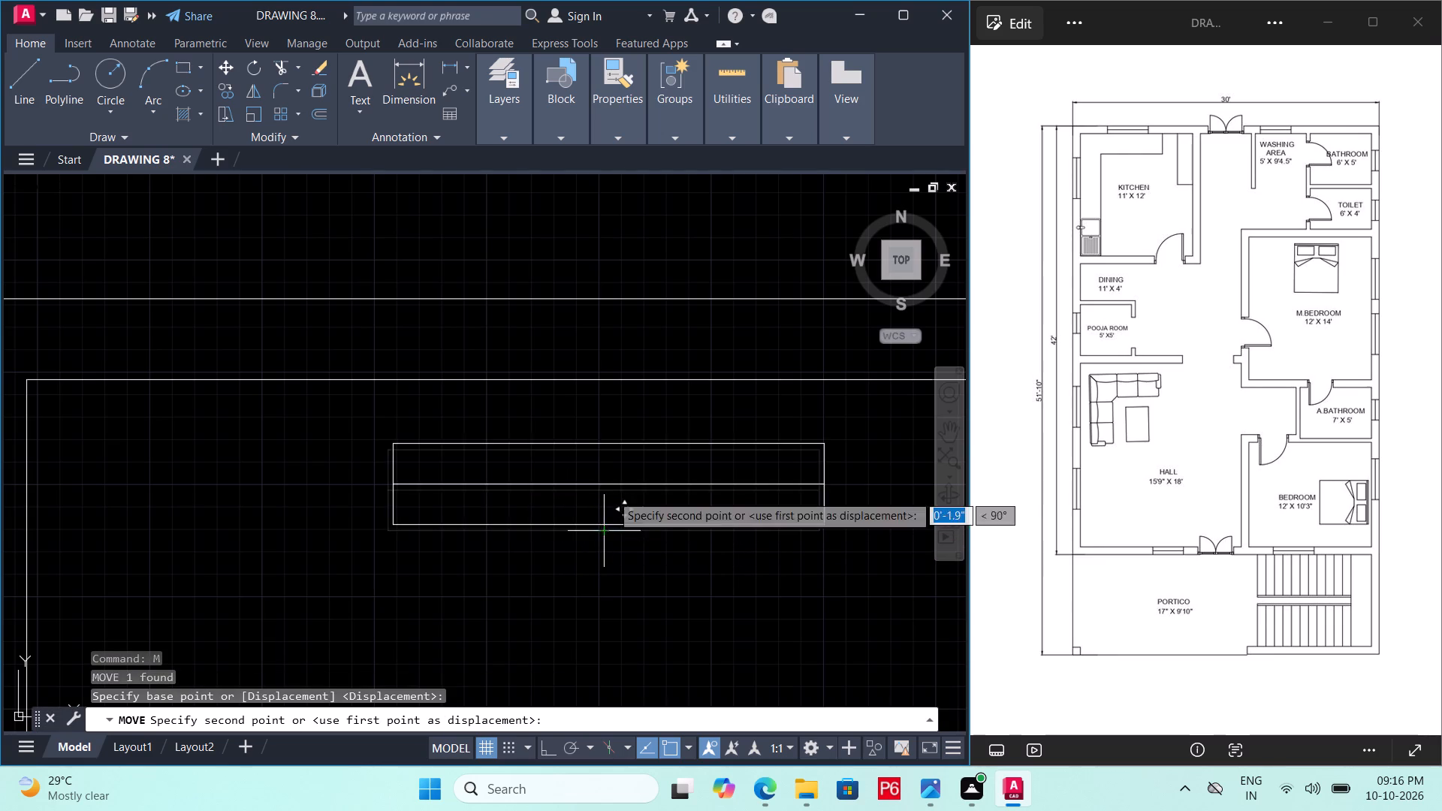
click(612, 377)
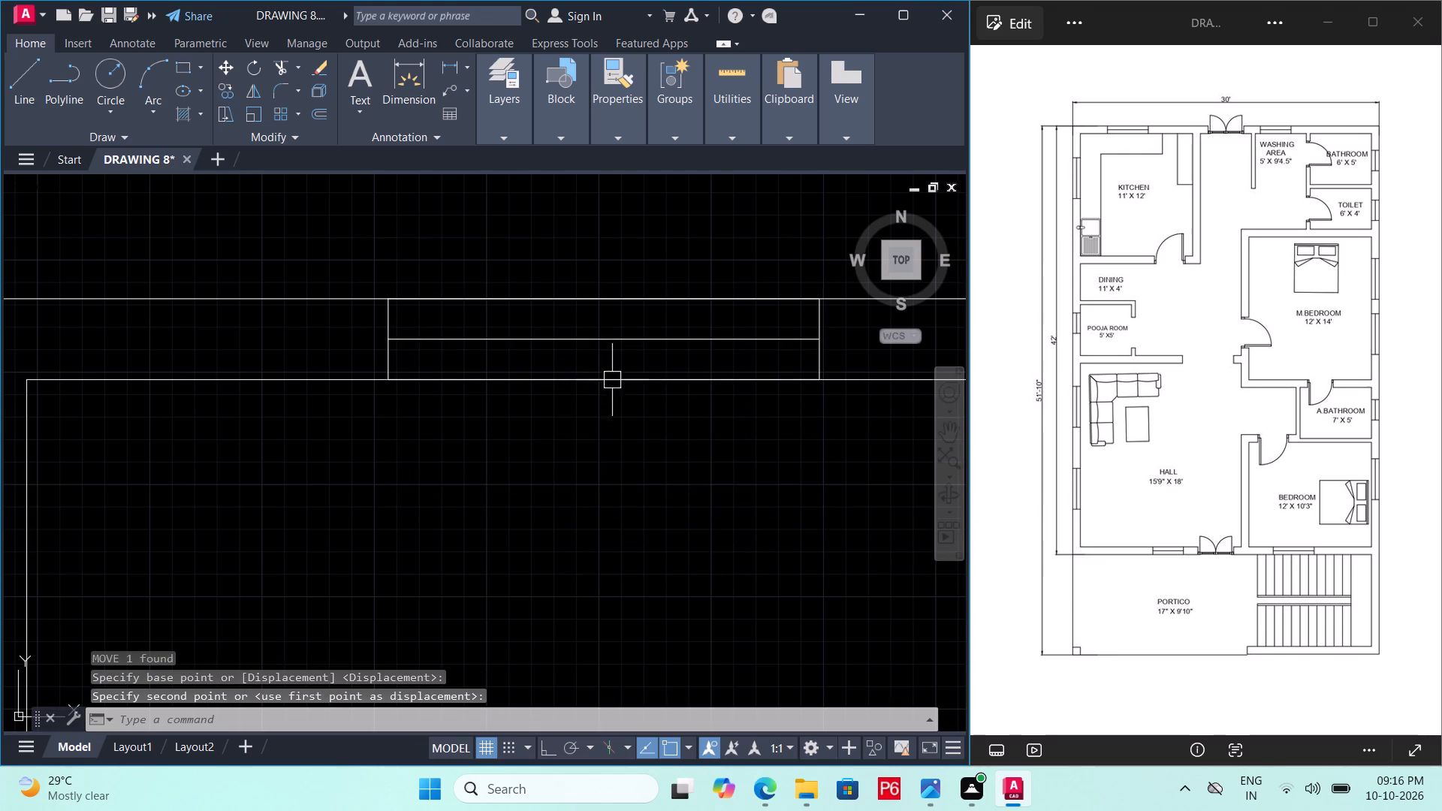
Save the drawing.
scroll(563, 433, down, 3)
key(ctrl+s)
key(ctrl+s)
key(ctrl+s)
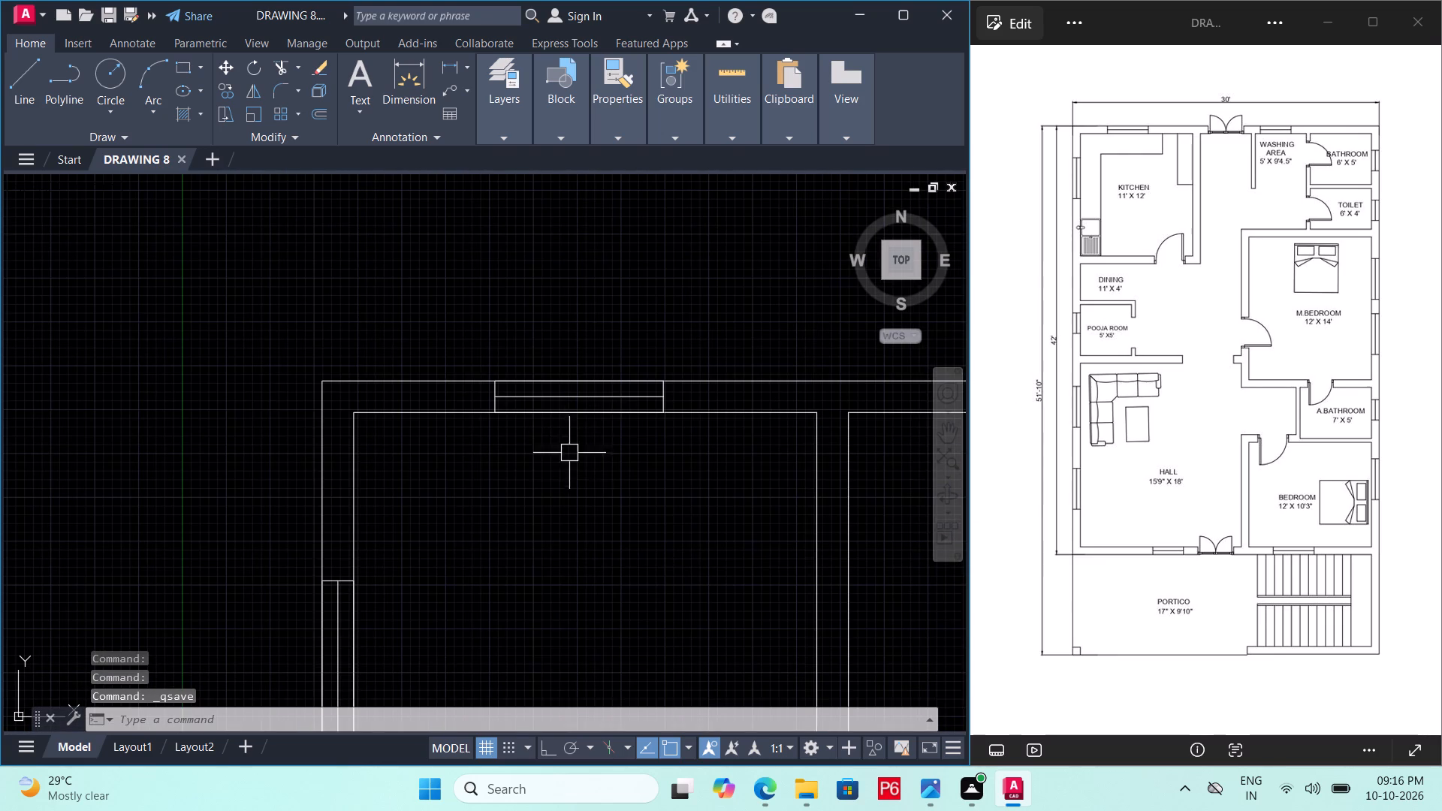
Draw a closed rectangle 9" wide by 2' tall with the Line tool in the empty space west of the house.
middle_drag(573, 490, 508, 386)
scroll(507, 397, down, 2)
middle_drag(621, 420, 578, 418)
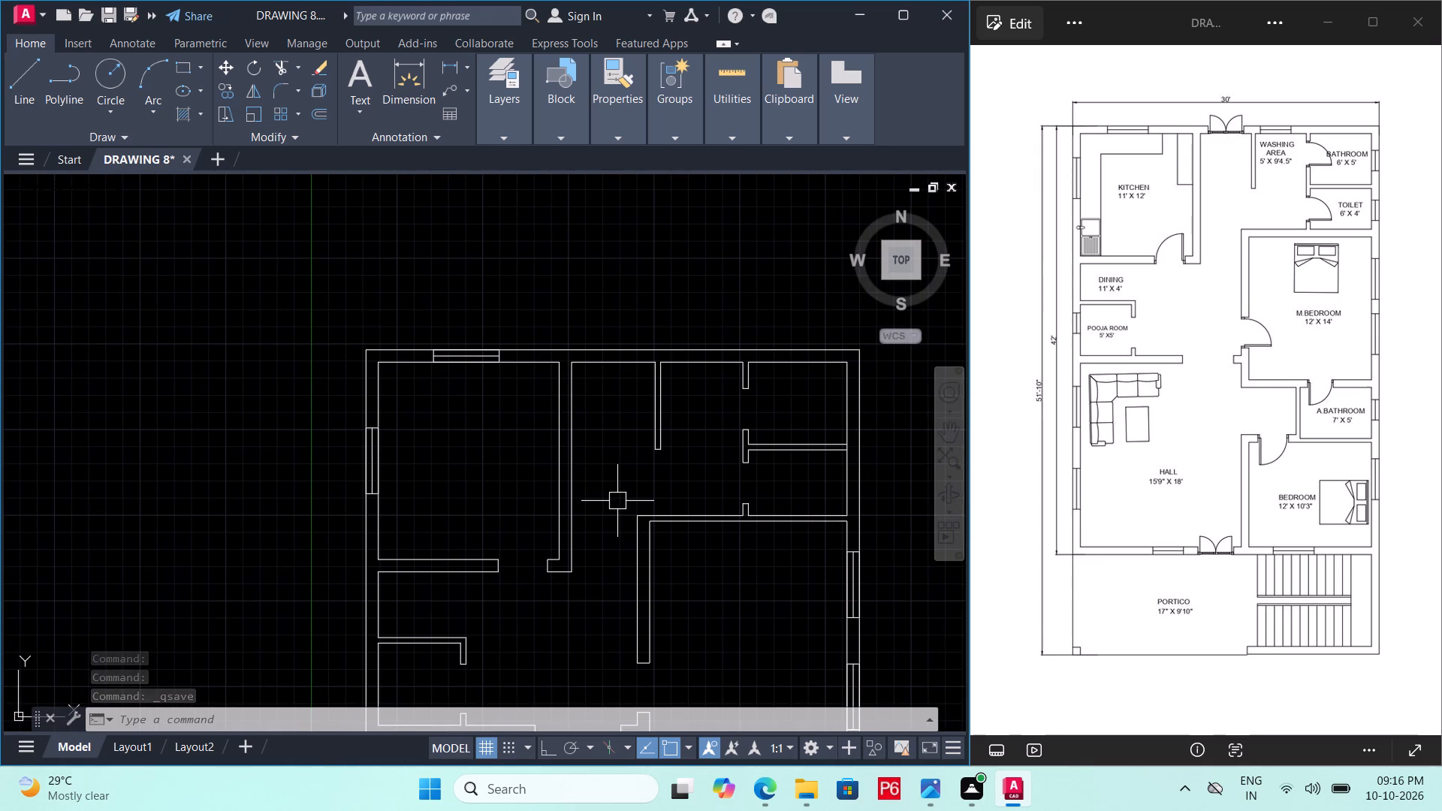
middle_drag(603, 560, 576, 273)
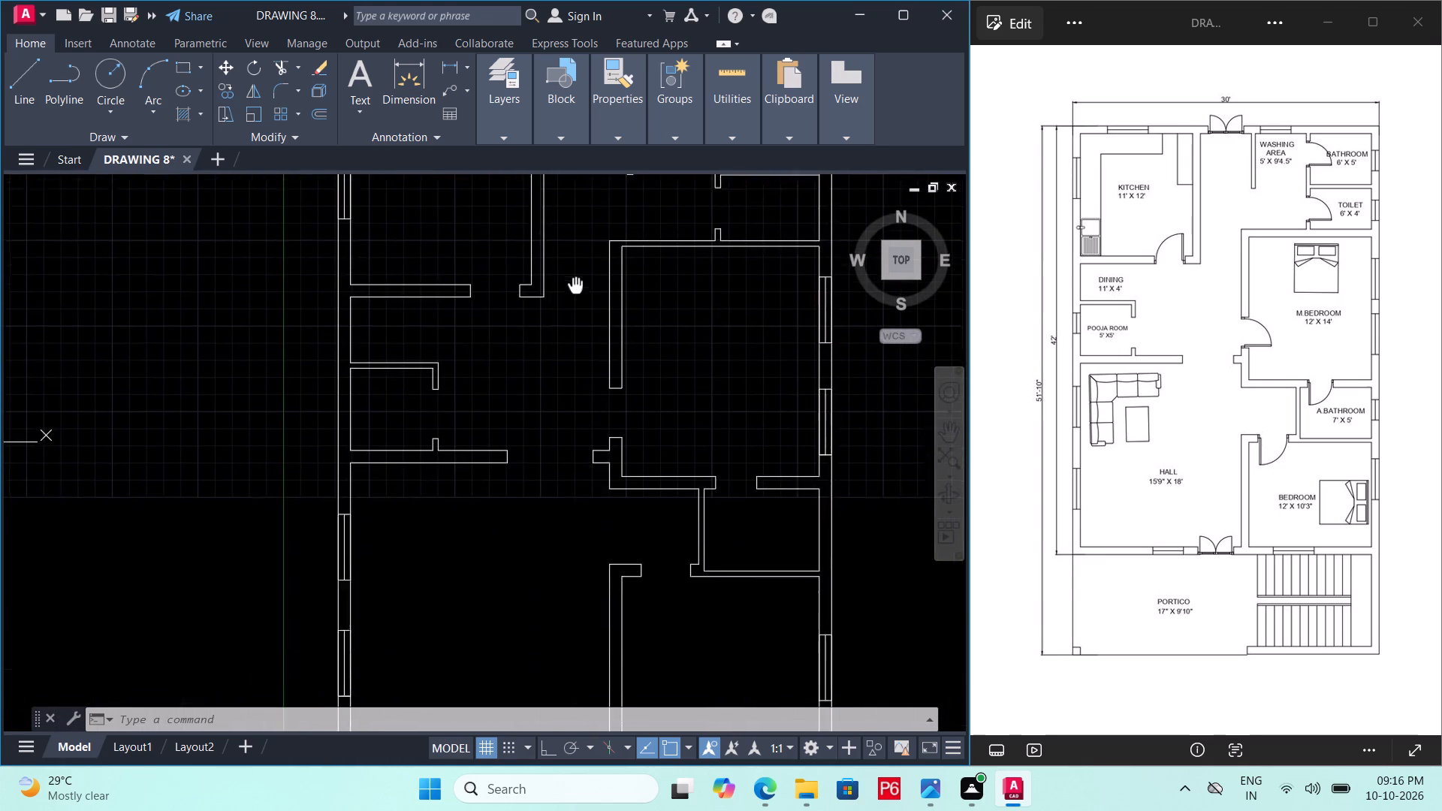
middle_drag(576, 273, 581, 264)
middle_drag(445, 427, 605, 401)
scroll(457, 403, up, 3)
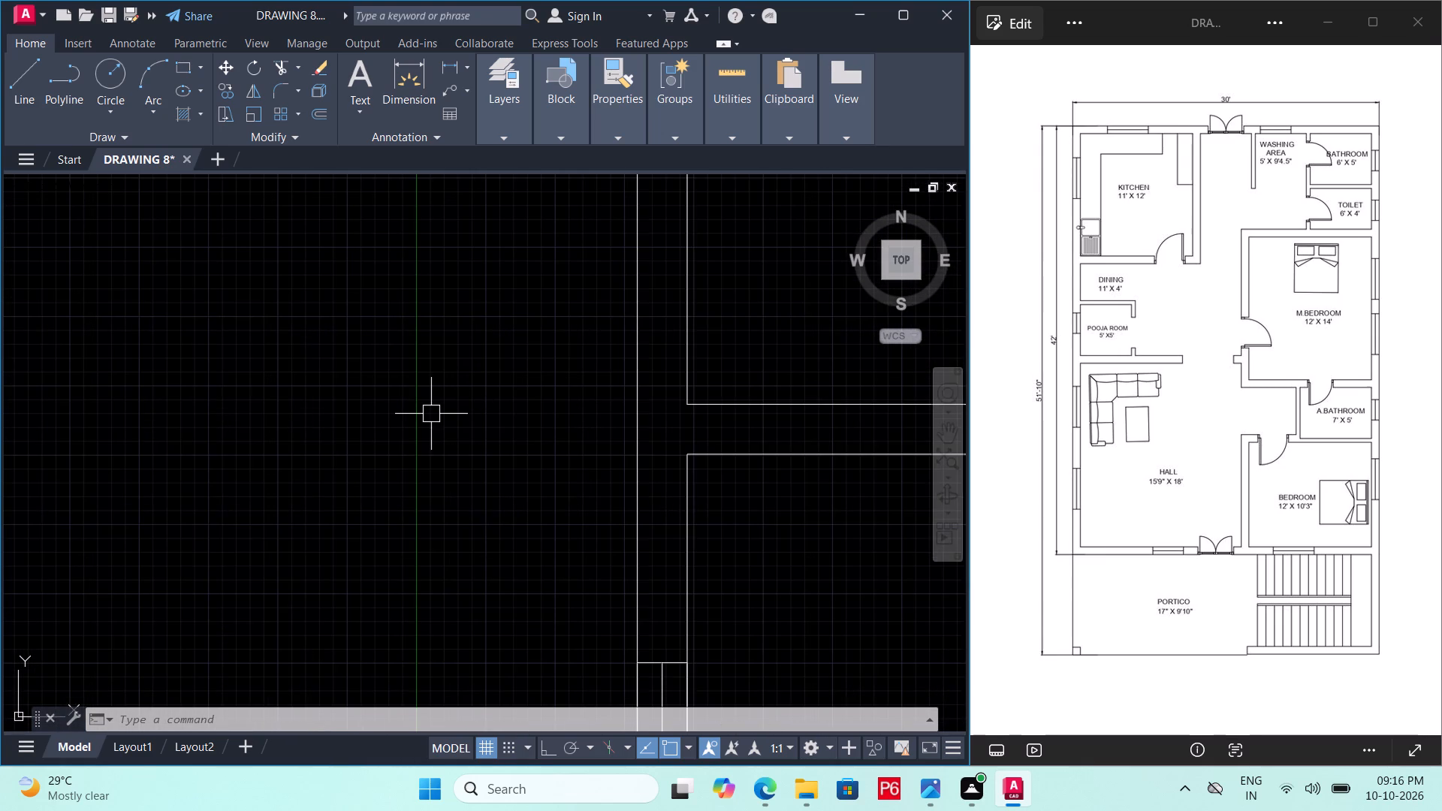
text(L)
key(space)
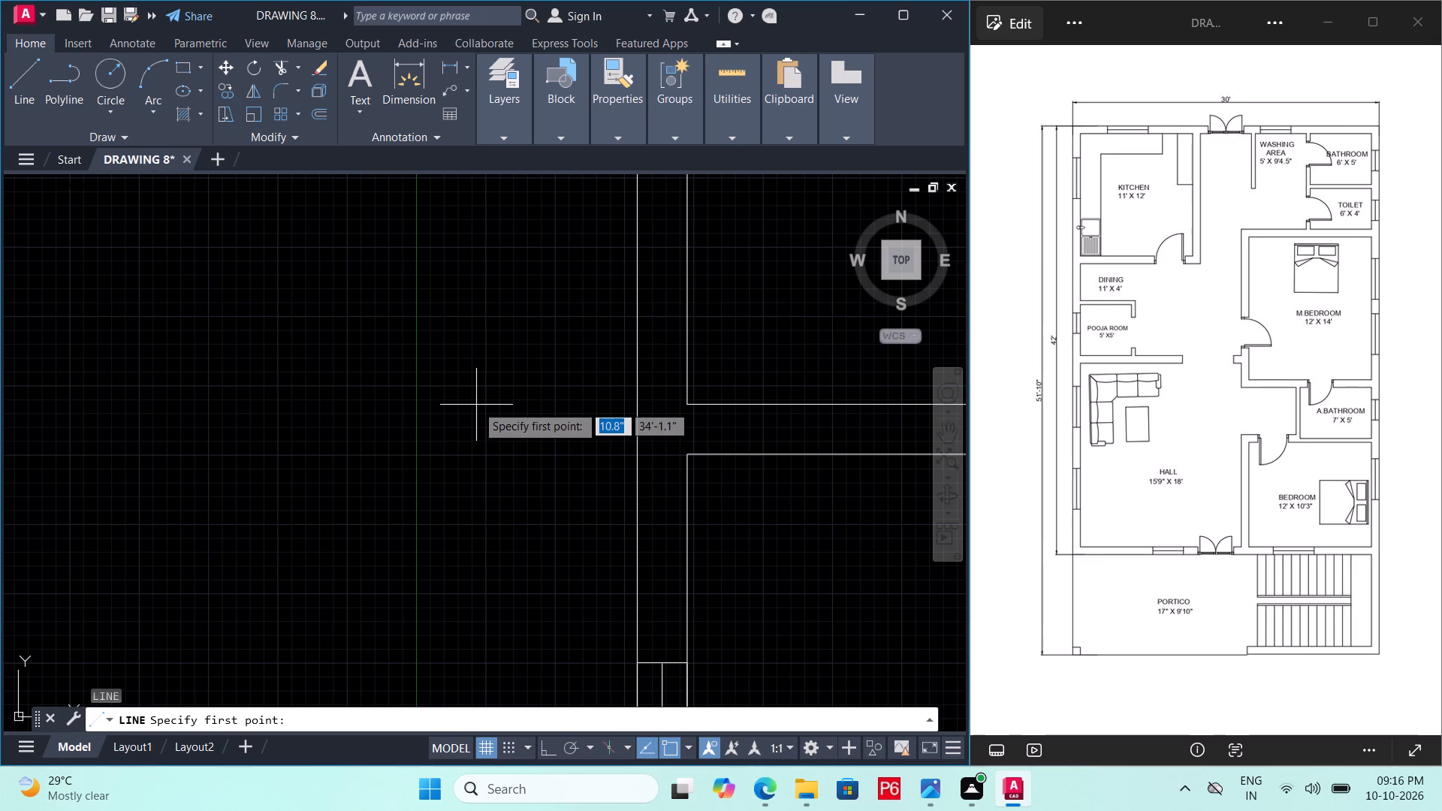
click(319, 445)
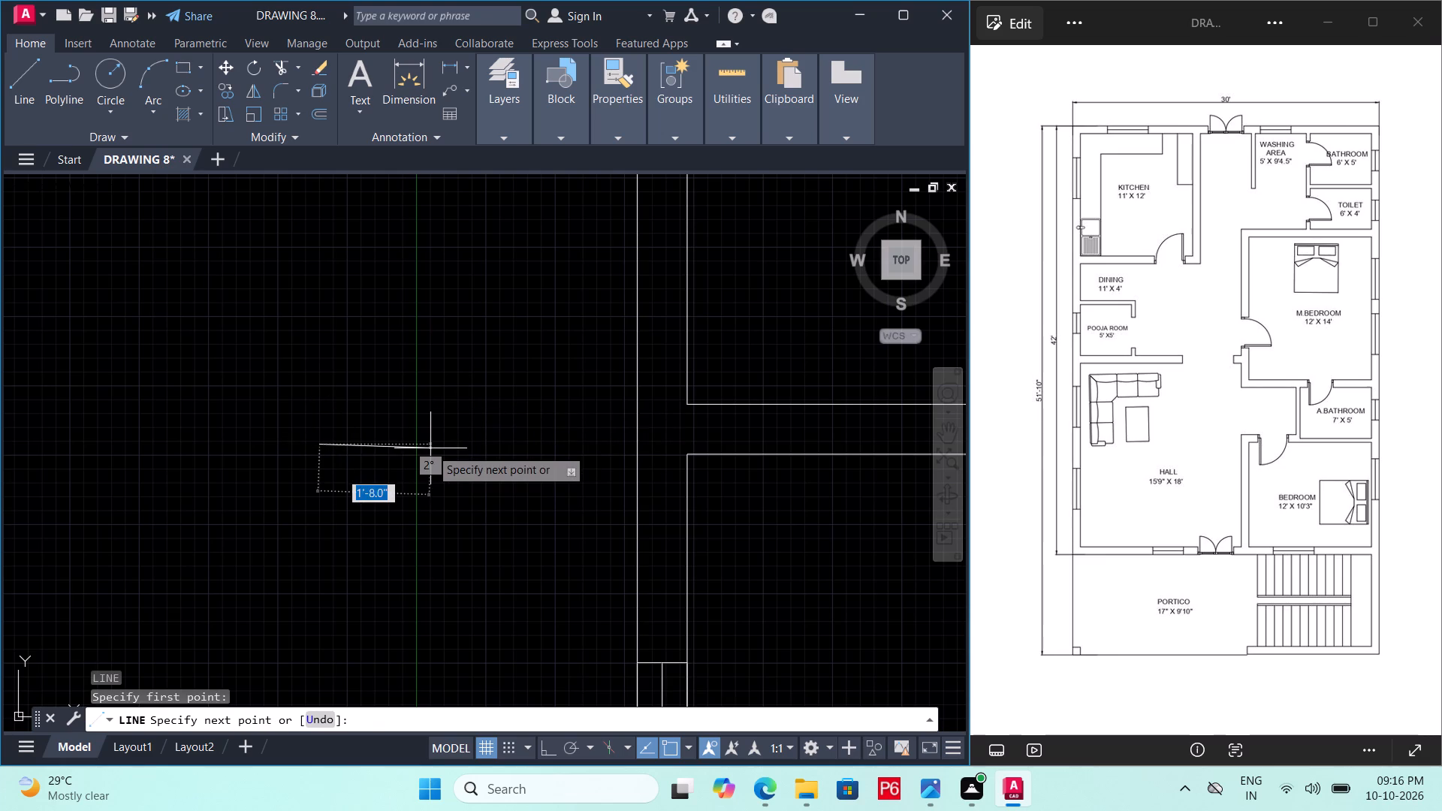
key(F8)
text(9")
key(Return)
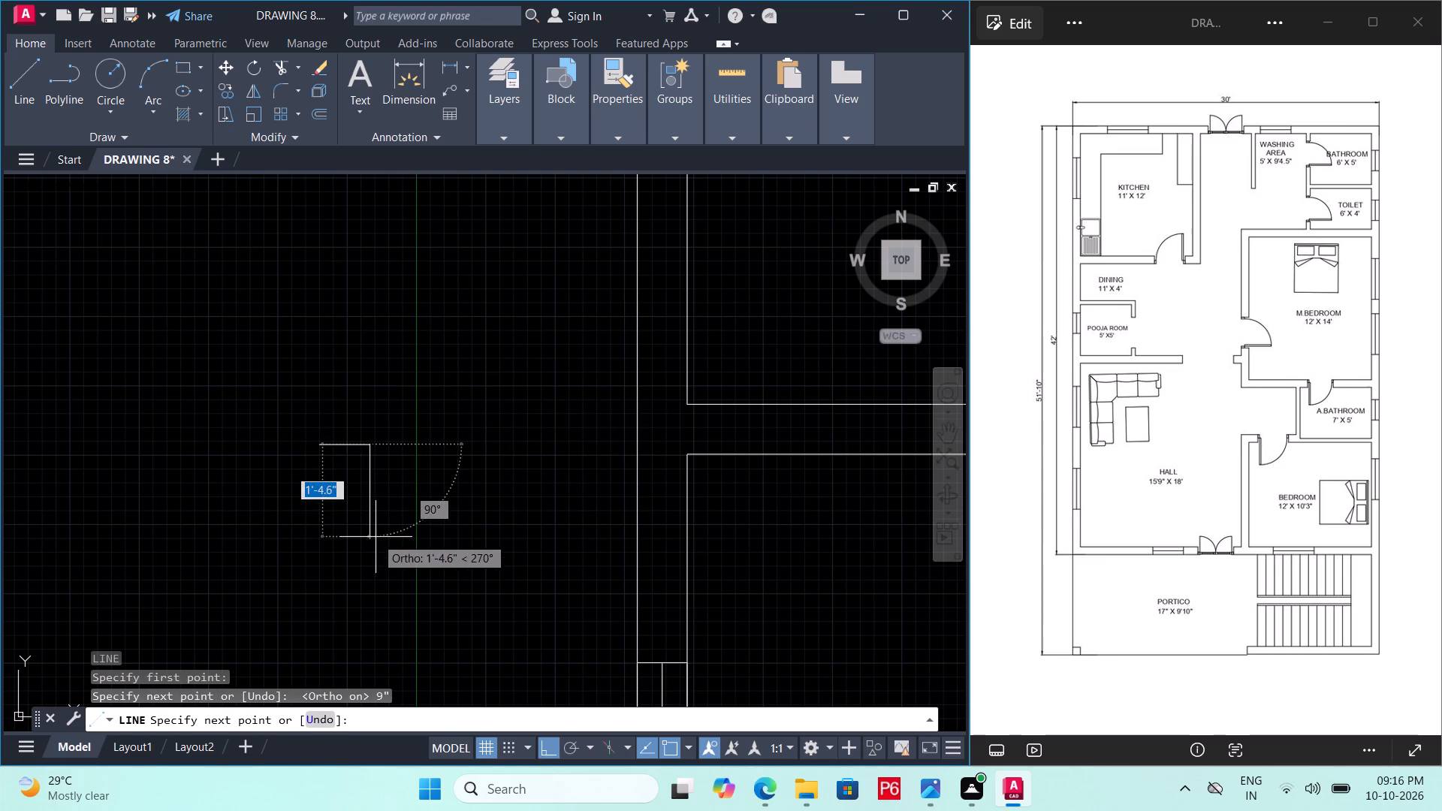
text(2')
key(Return)
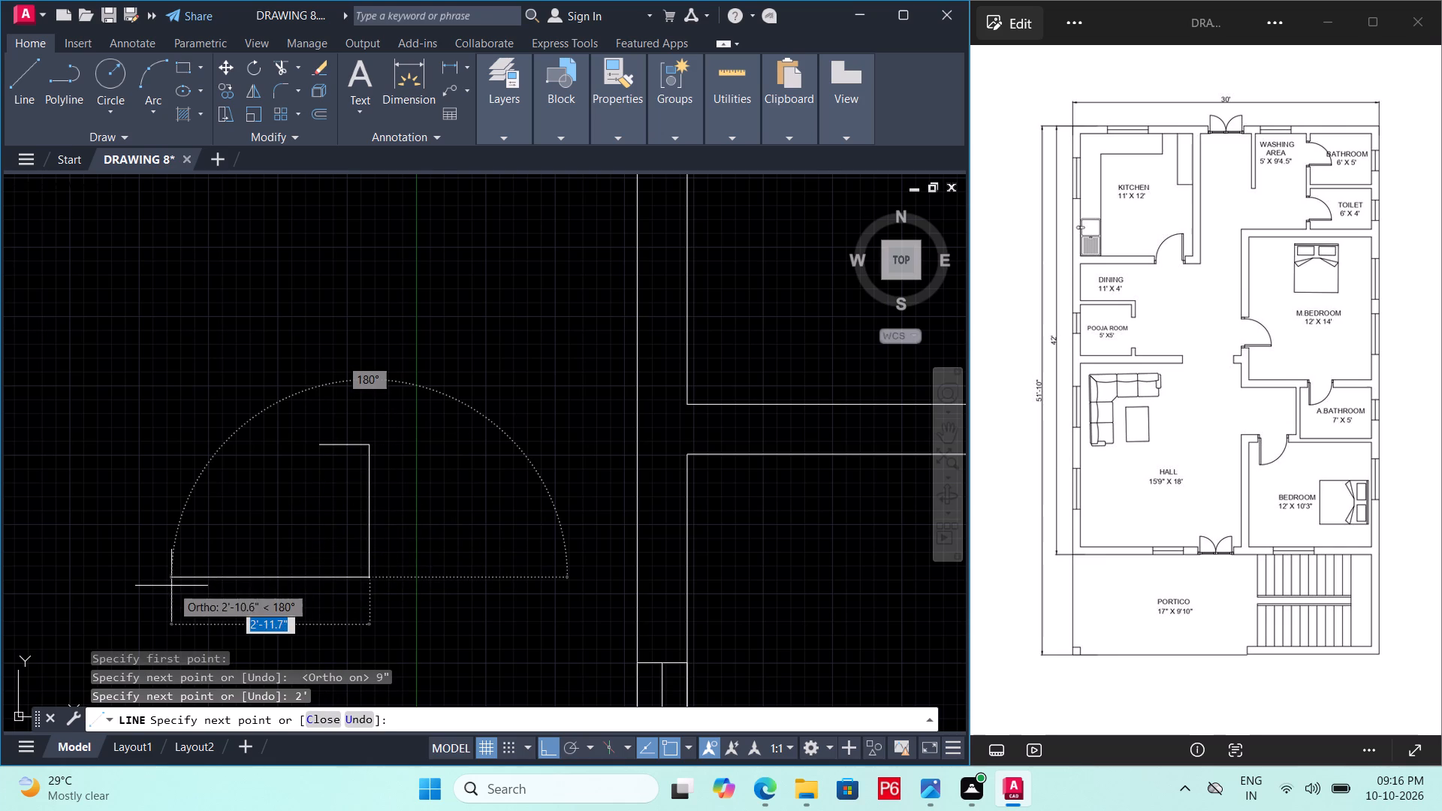
key(9)
key(shift+quotedbl)
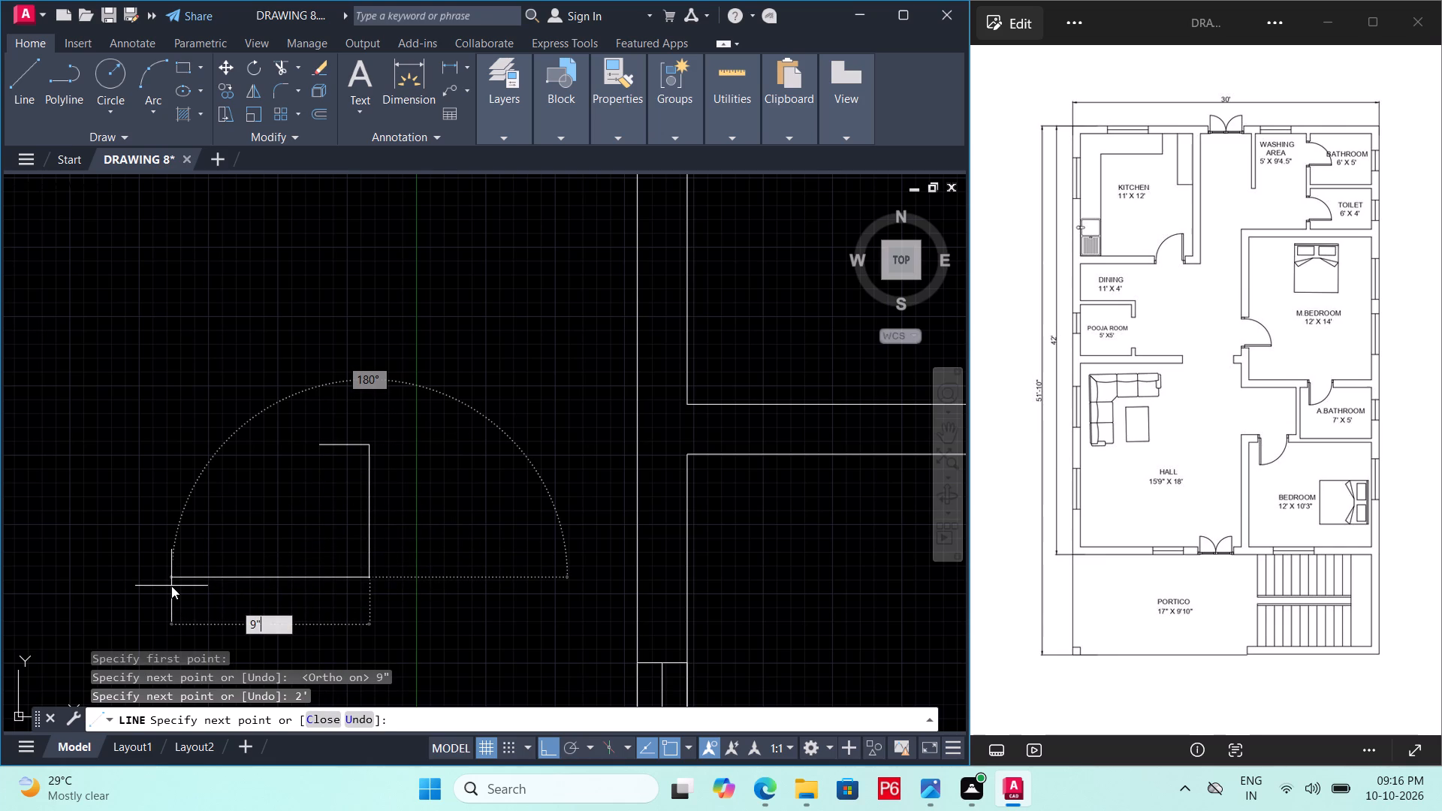
key(Return)
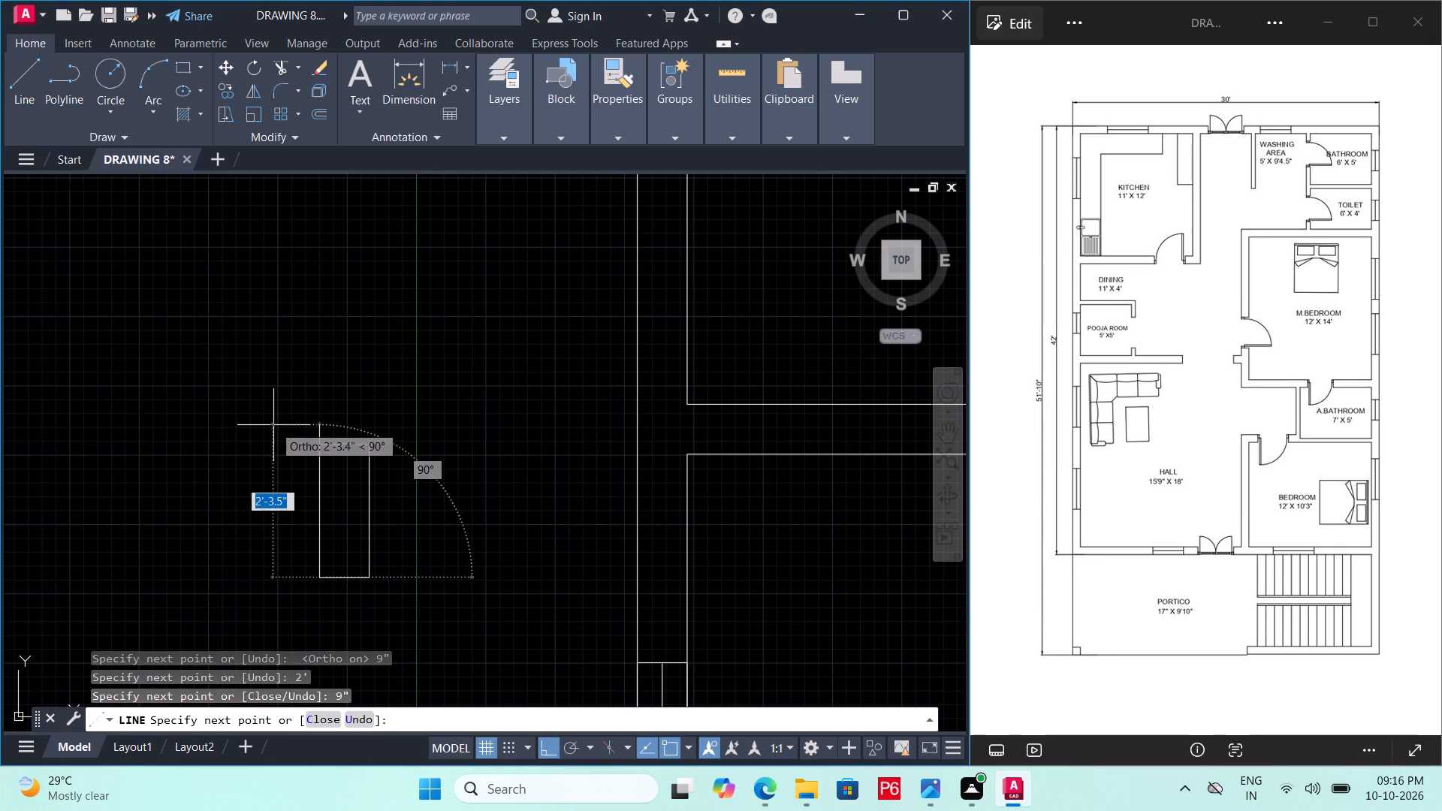
text(2')
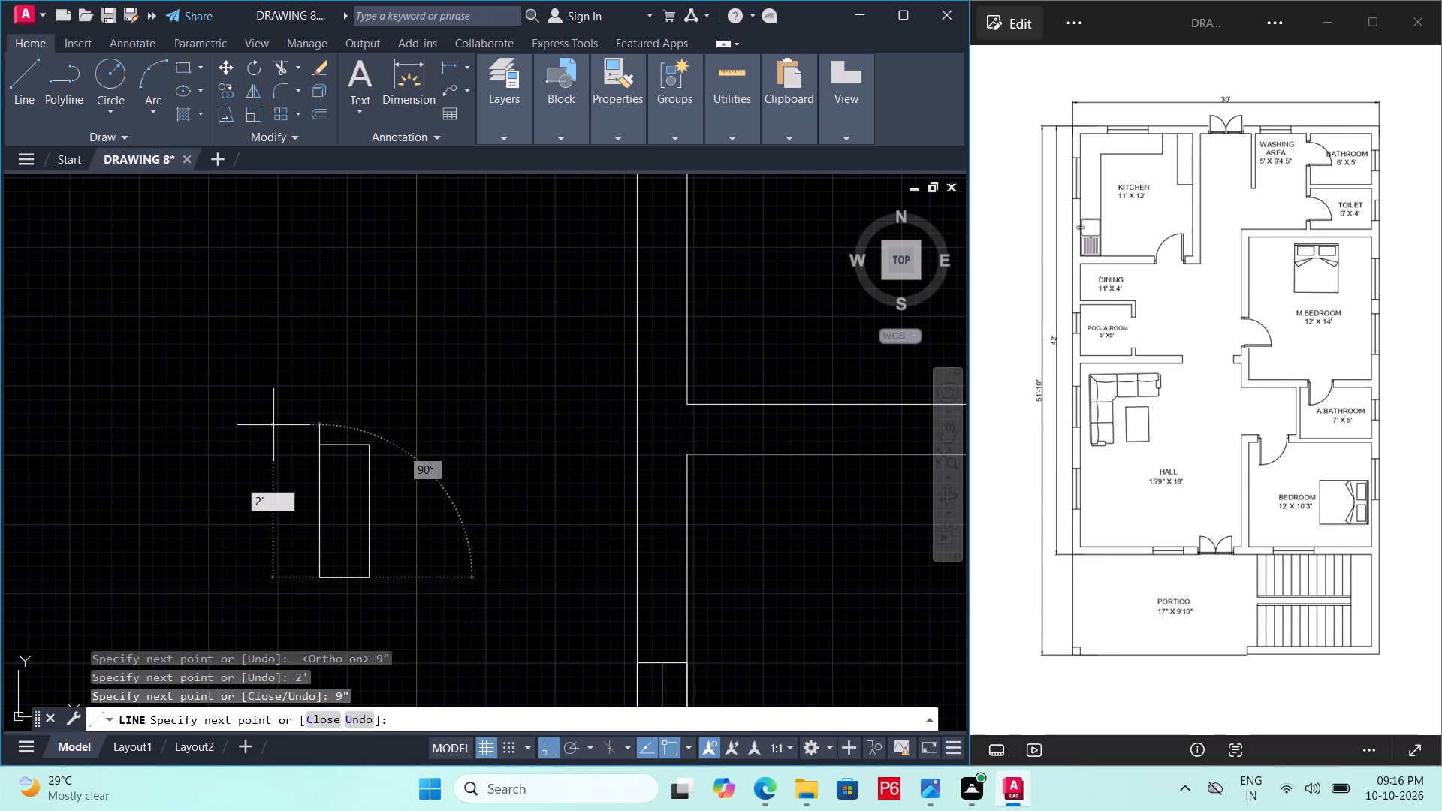
key(Return)
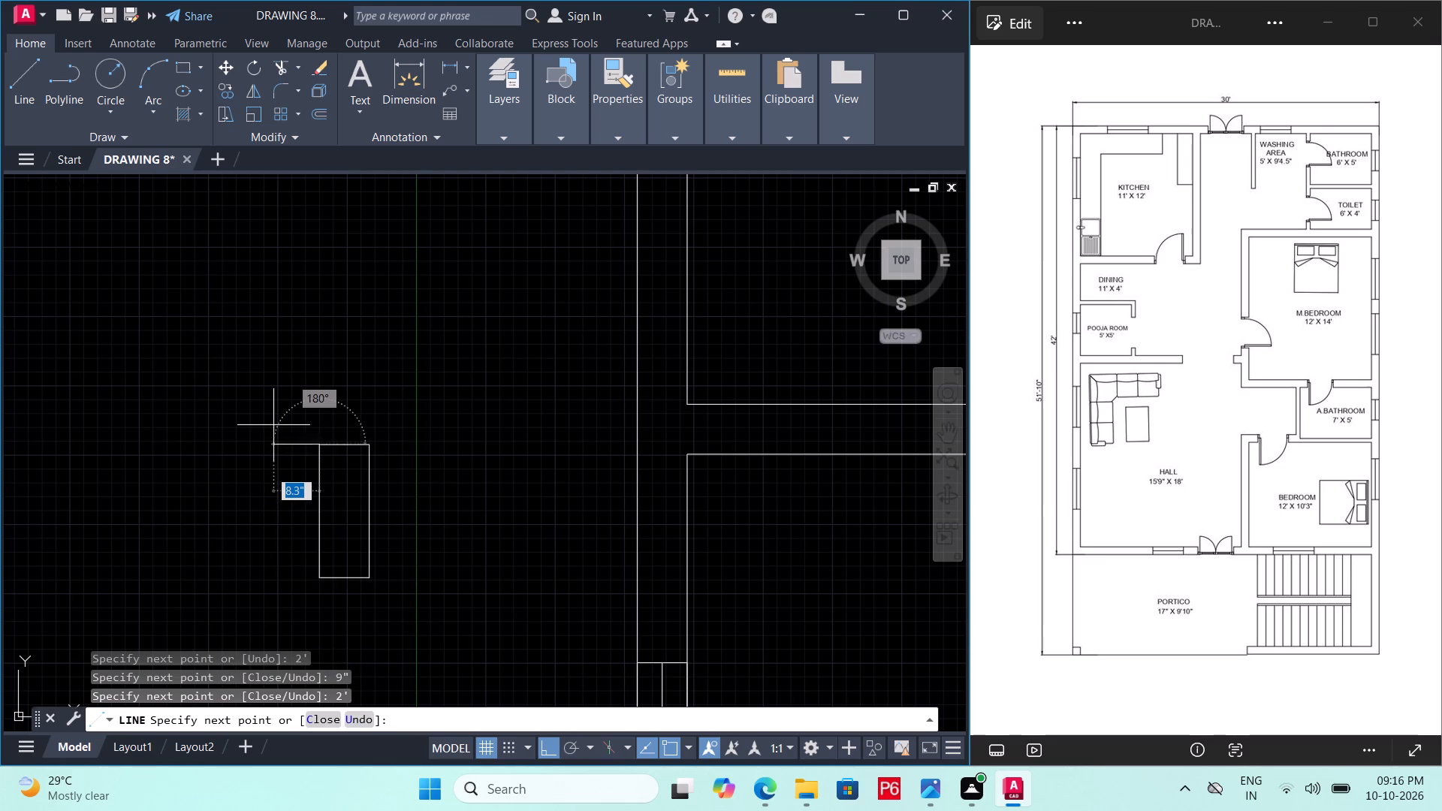
key(Escape)
Save the drawing.
key(ctrl+s)
key(ctrl+s)
Draw a vertical centre line through the 9" by 2' rectangle, from its south-edge midpoint to its north-edge midpoint.
text(L)
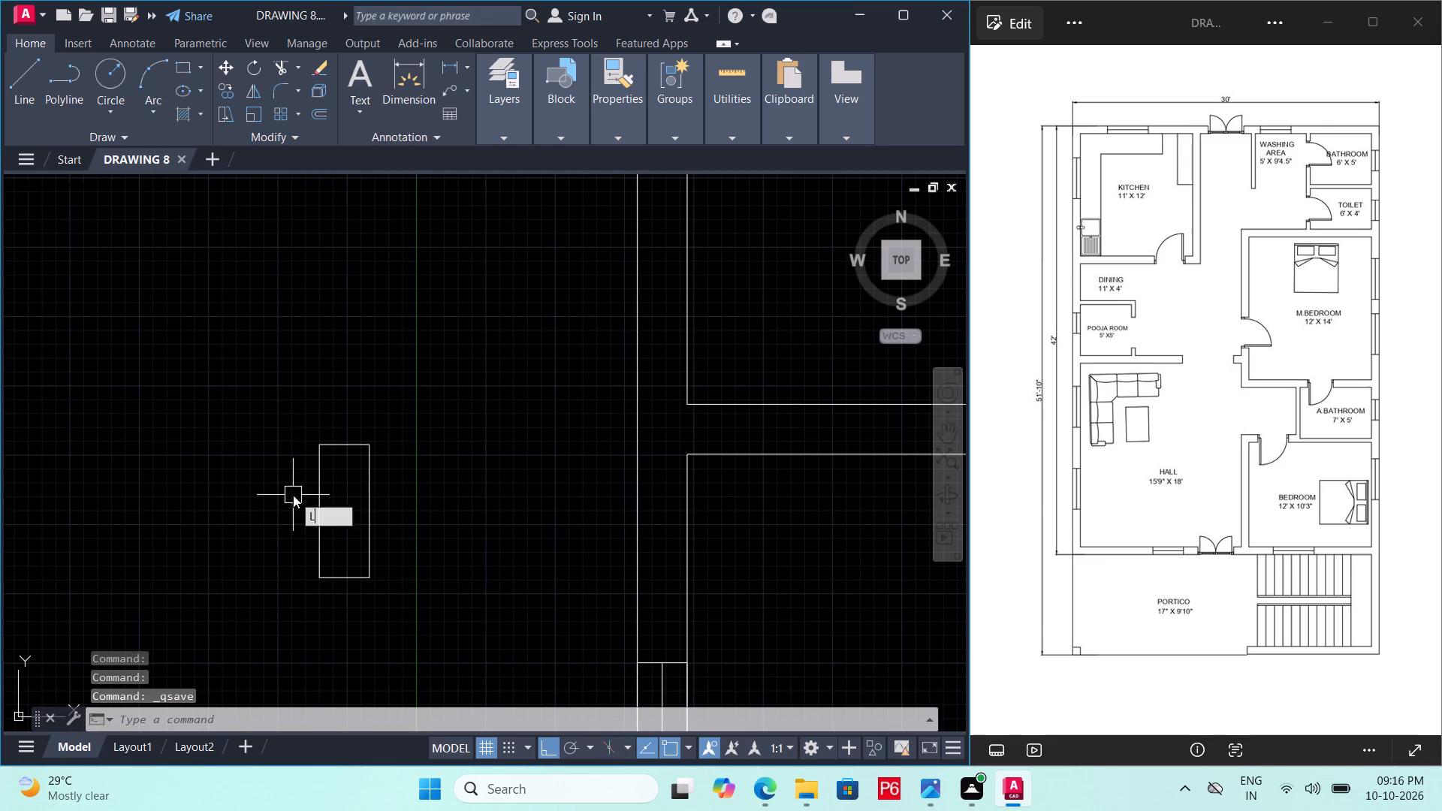
key(space)
drag(341, 583, 341, 568)
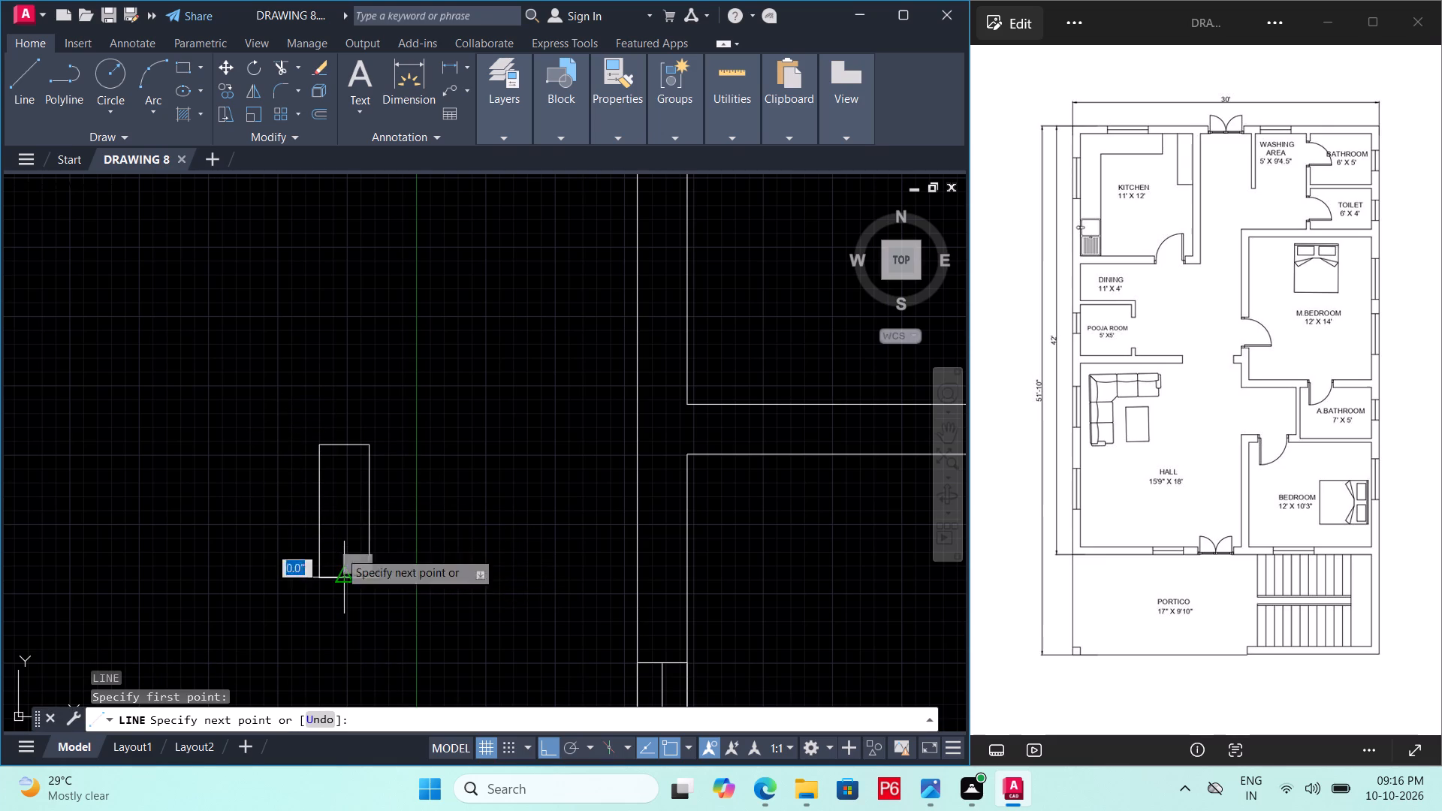
click(342, 445)
key(Escape)
Save the drawing.
key(ctrl+s)
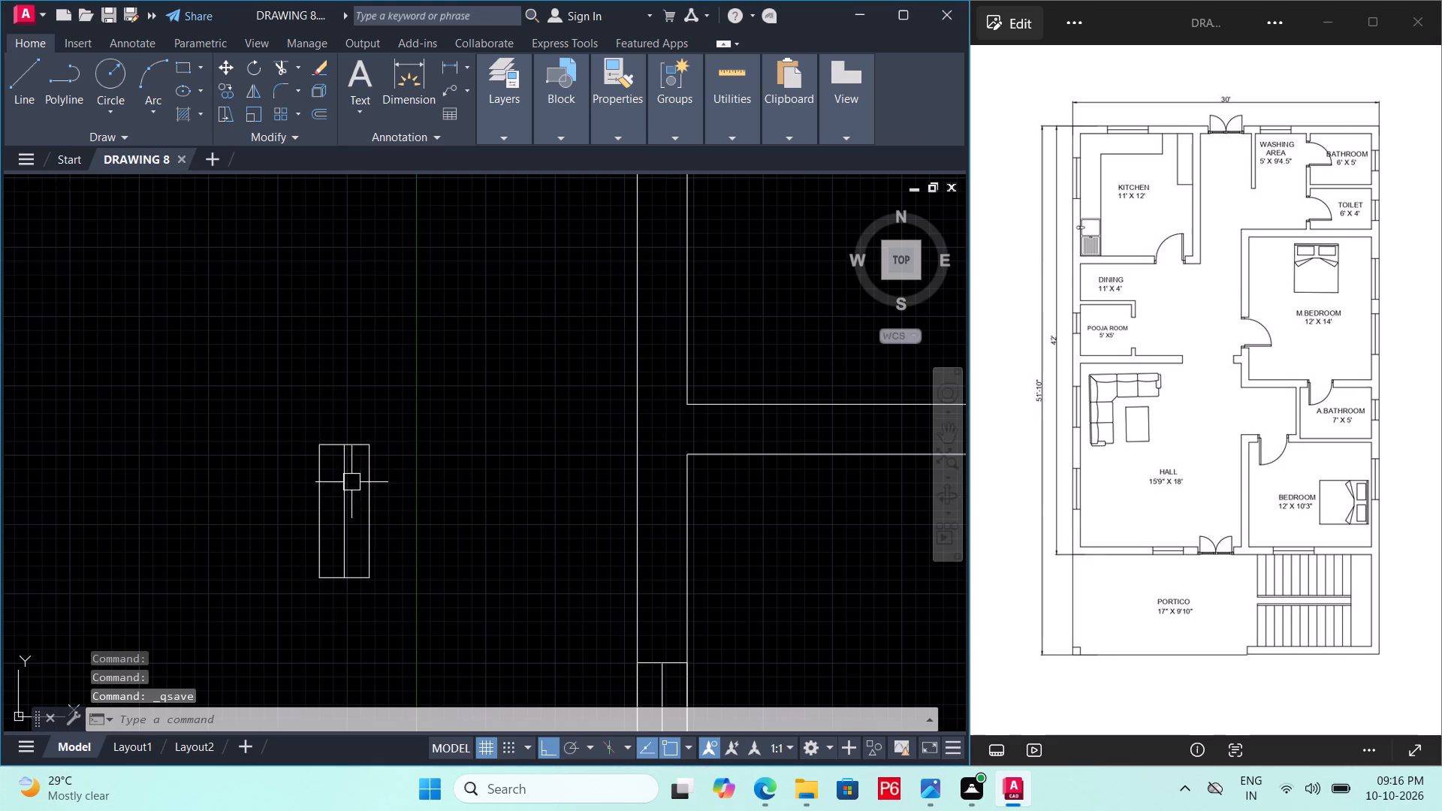
key(ctrl+s)
Convert the small rectangle and its centre line into a block named V.
click(270, 391)
click(384, 616)
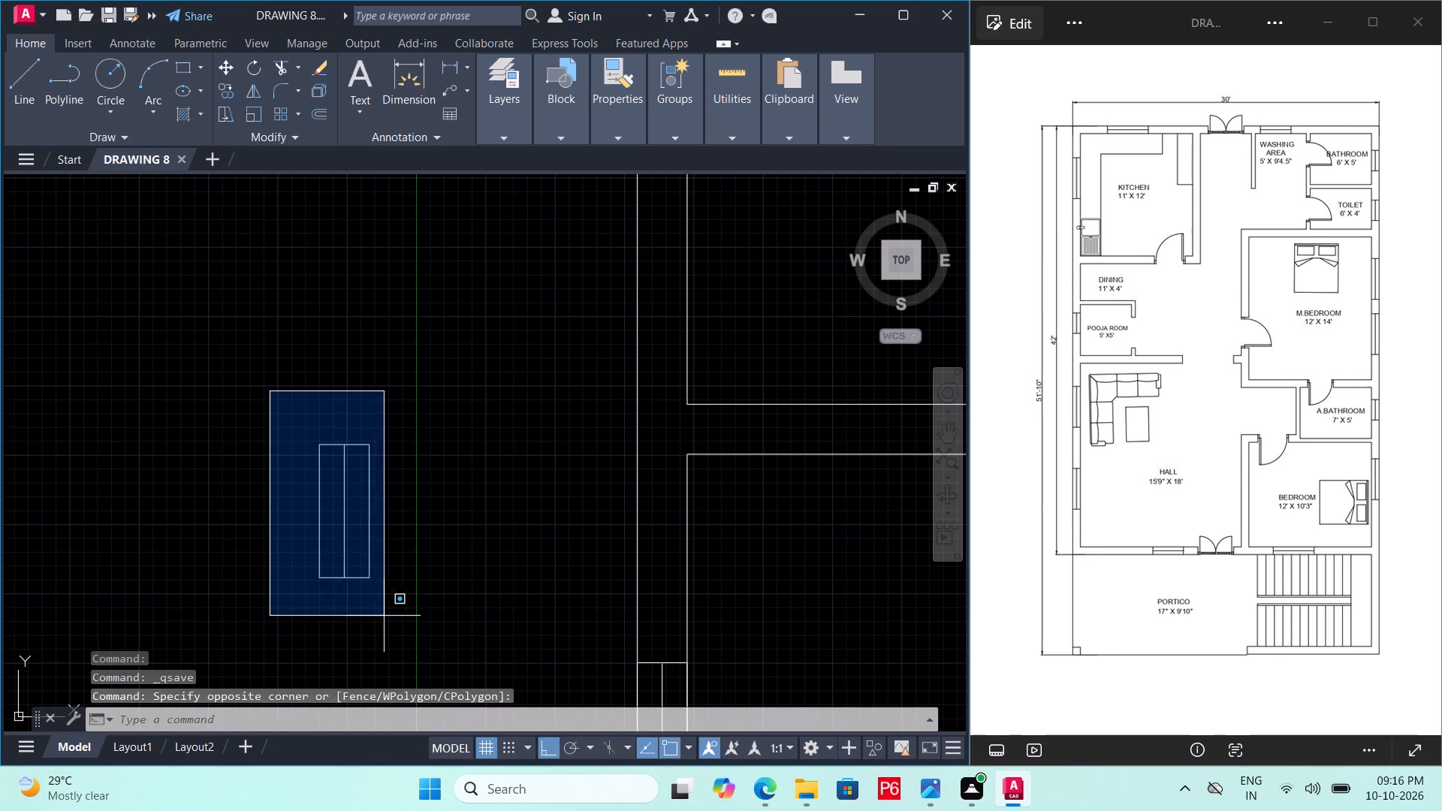
right_click(366, 559)
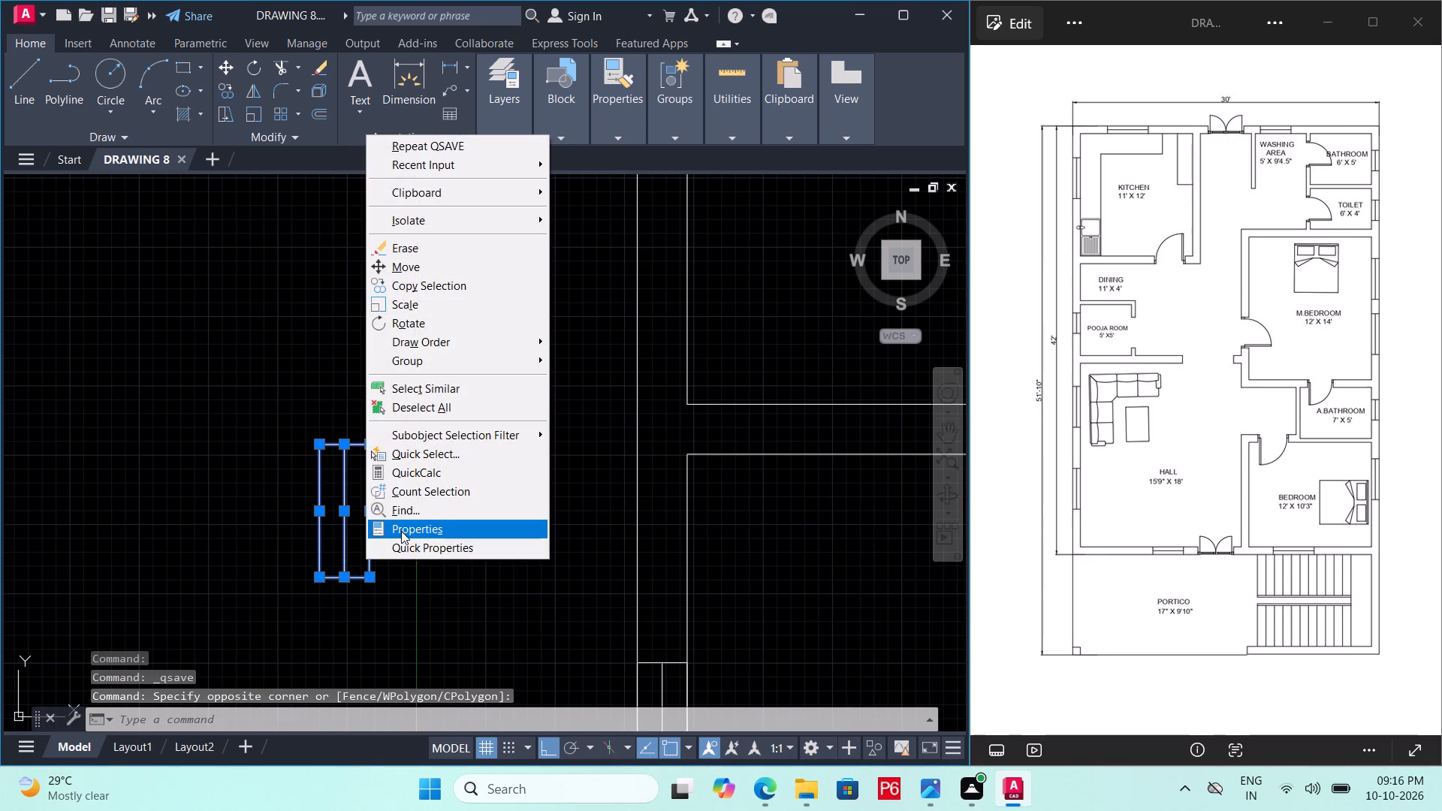
double_click(403, 531)
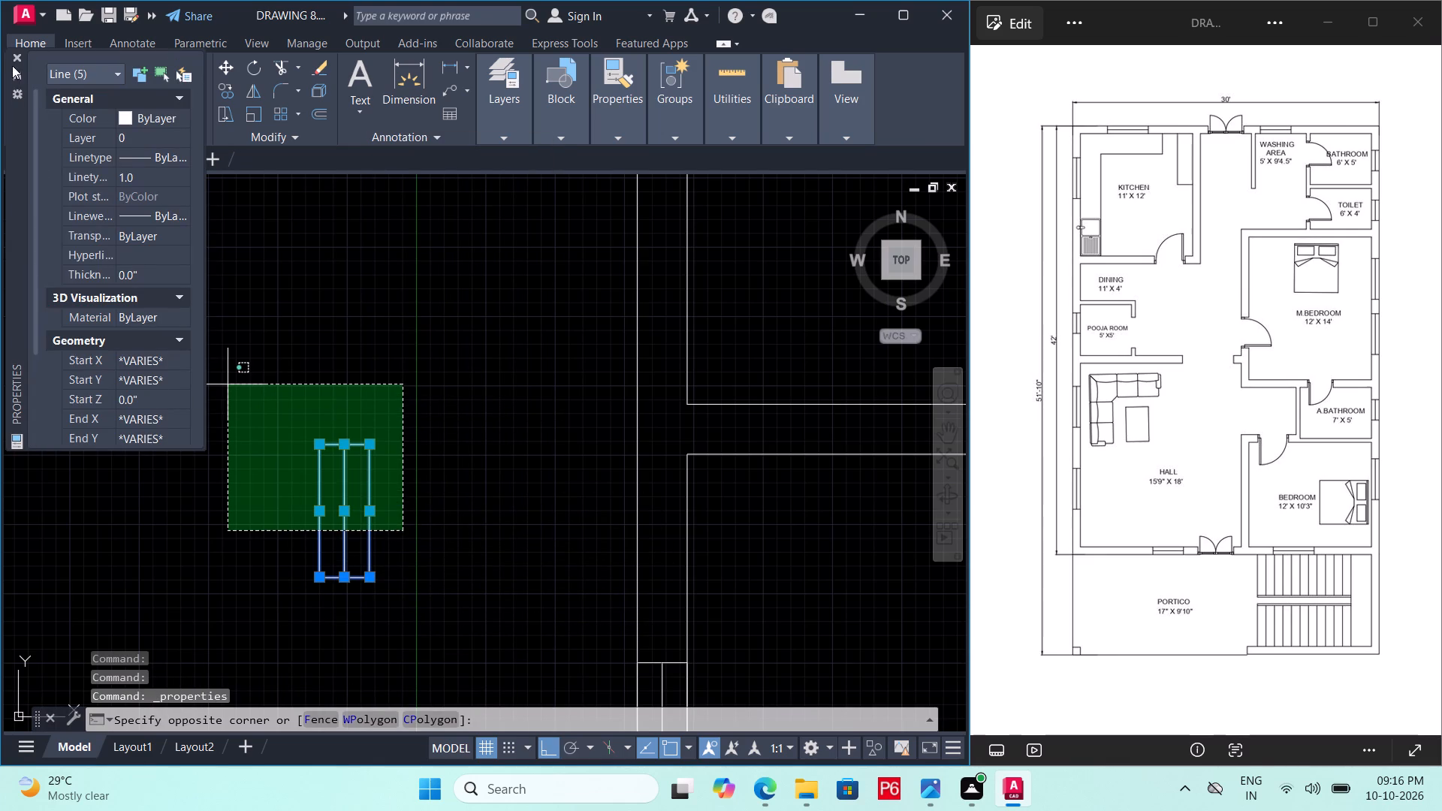
click(21, 58)
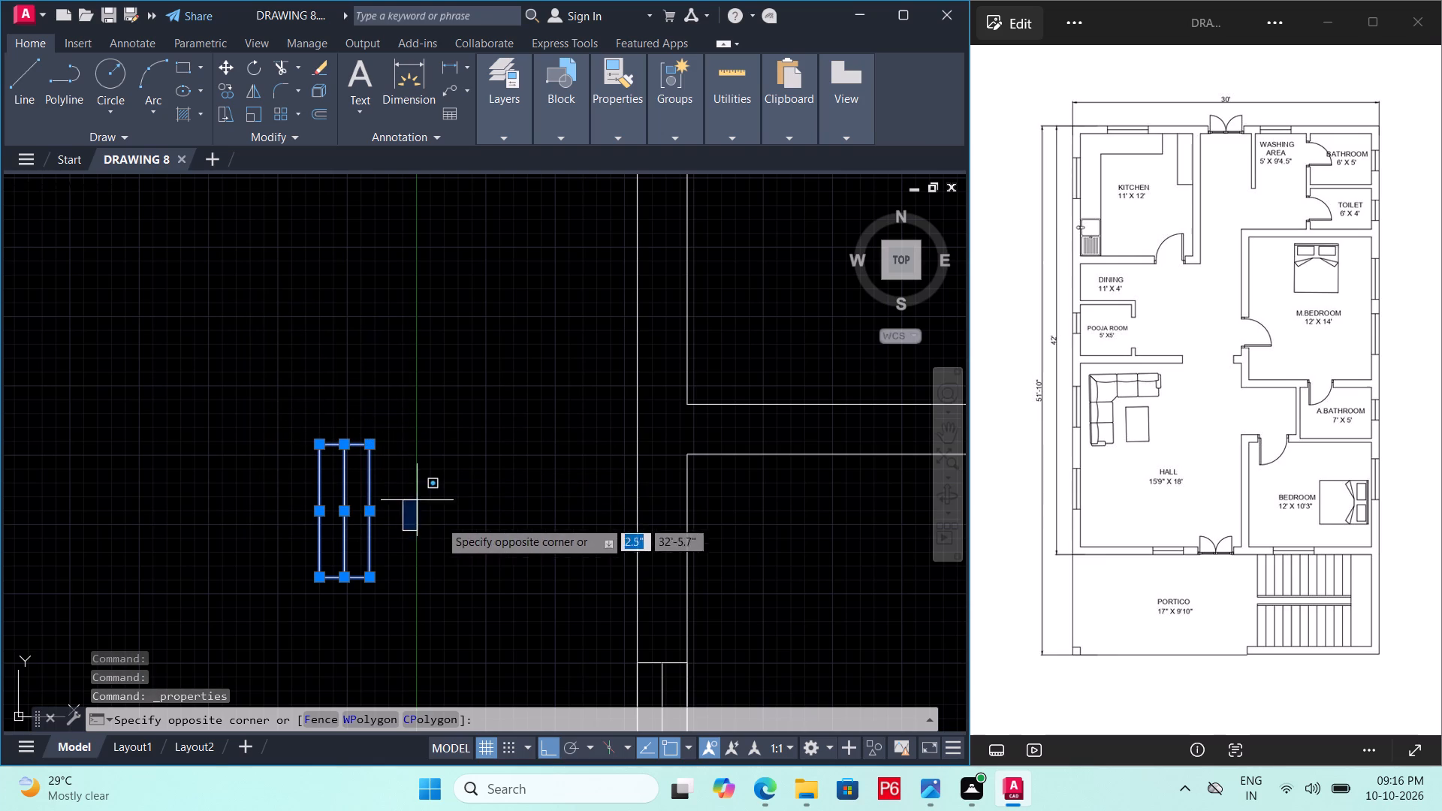
click(459, 542)
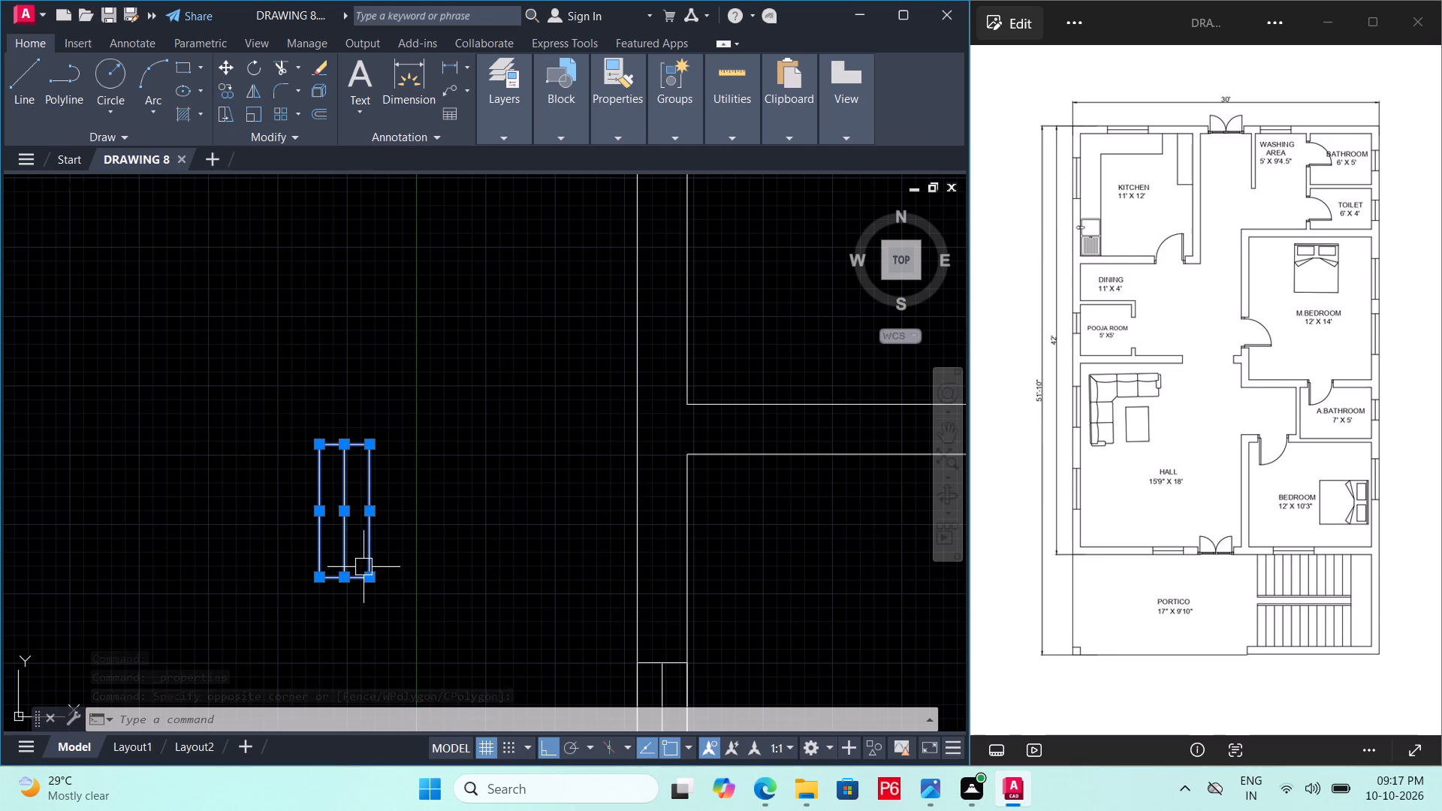
text(B)
key(space)
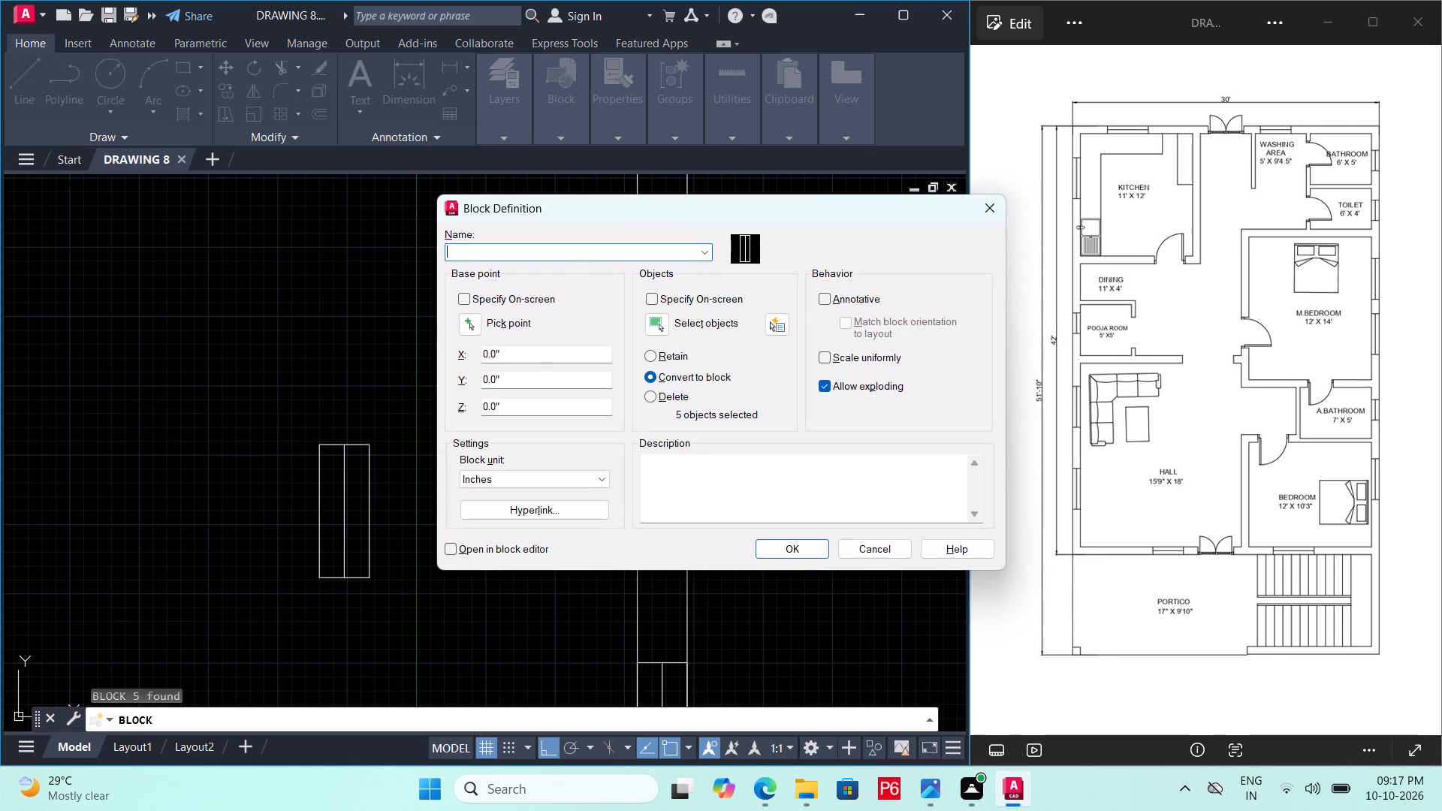
click(577, 253)
key(b)
key(BackSpace)
key(v)
key(Return)
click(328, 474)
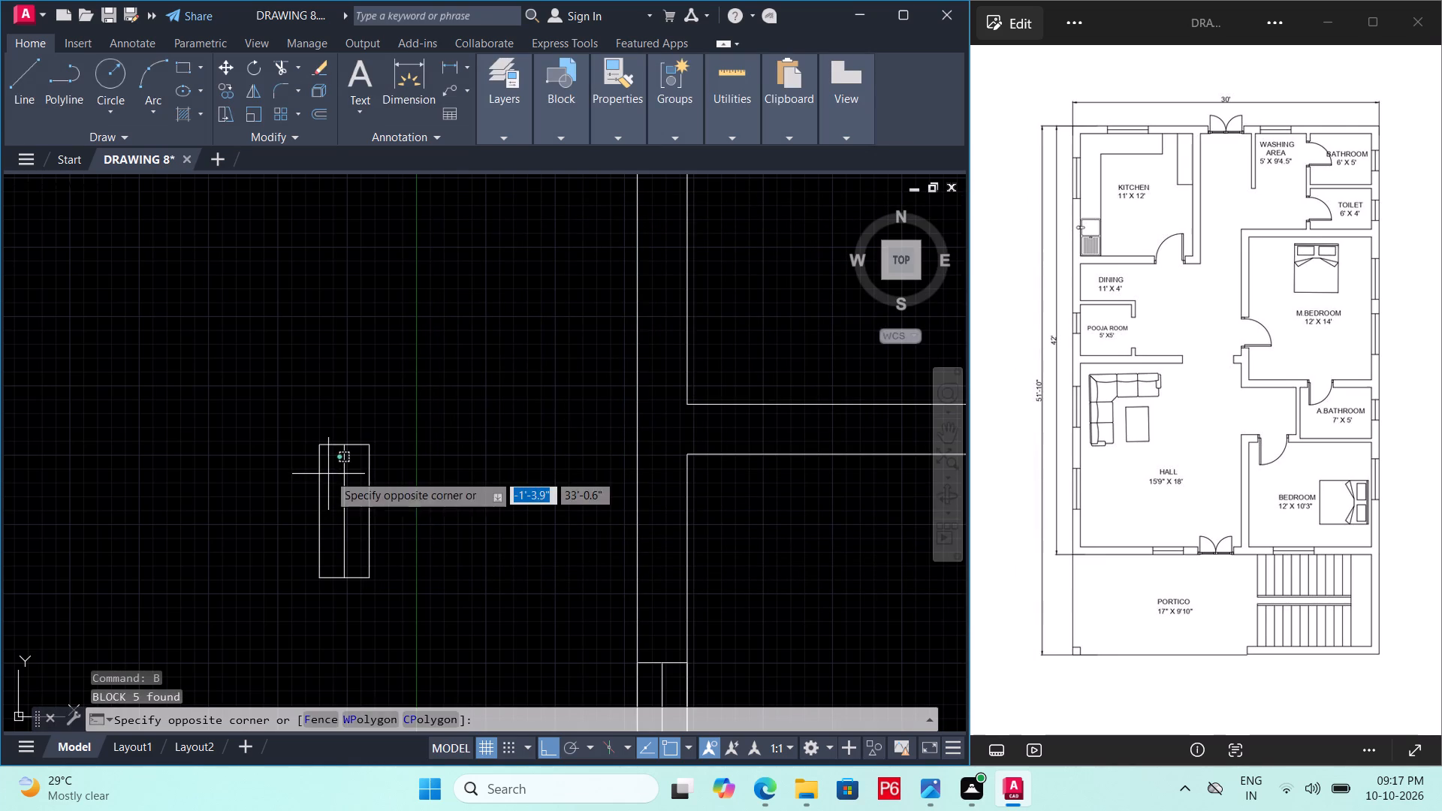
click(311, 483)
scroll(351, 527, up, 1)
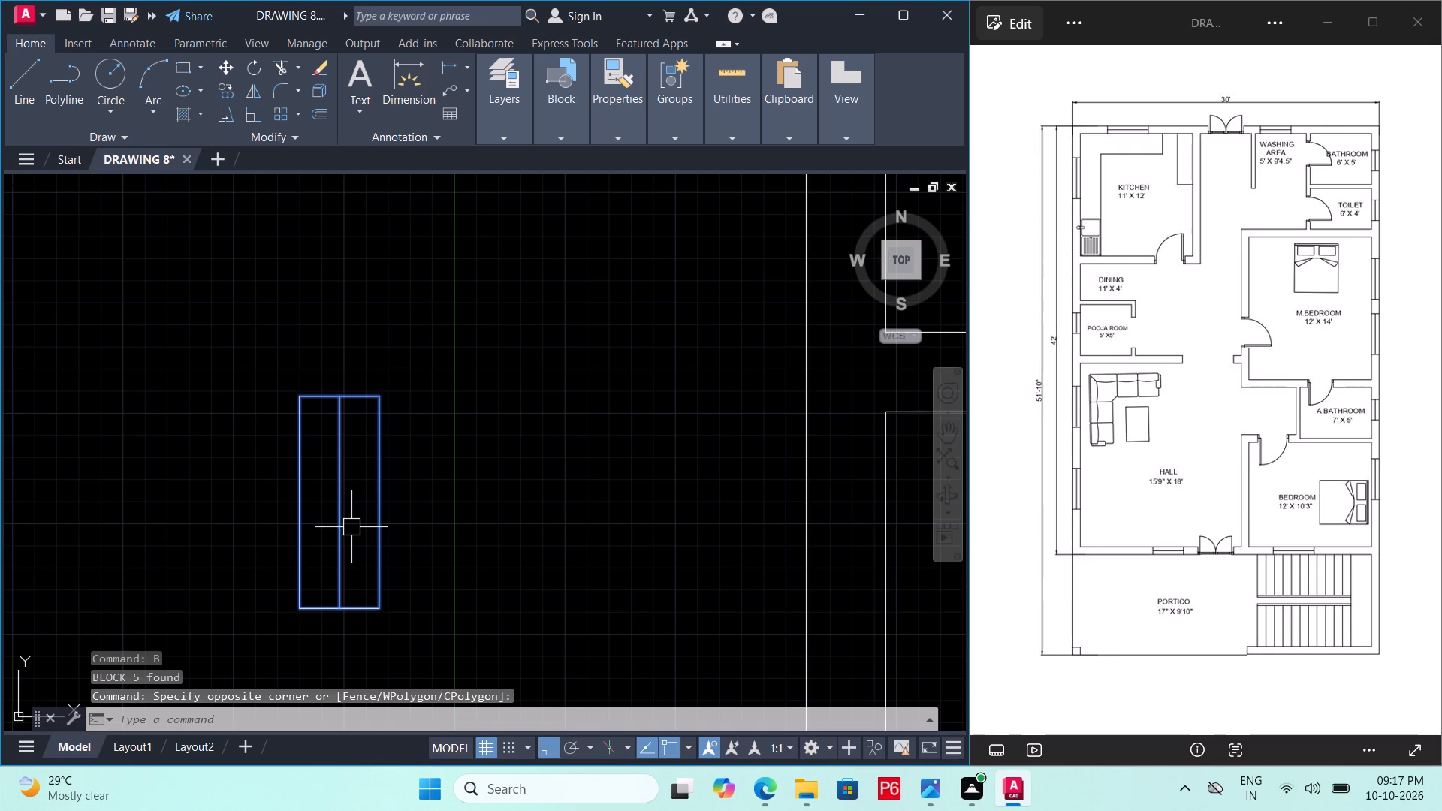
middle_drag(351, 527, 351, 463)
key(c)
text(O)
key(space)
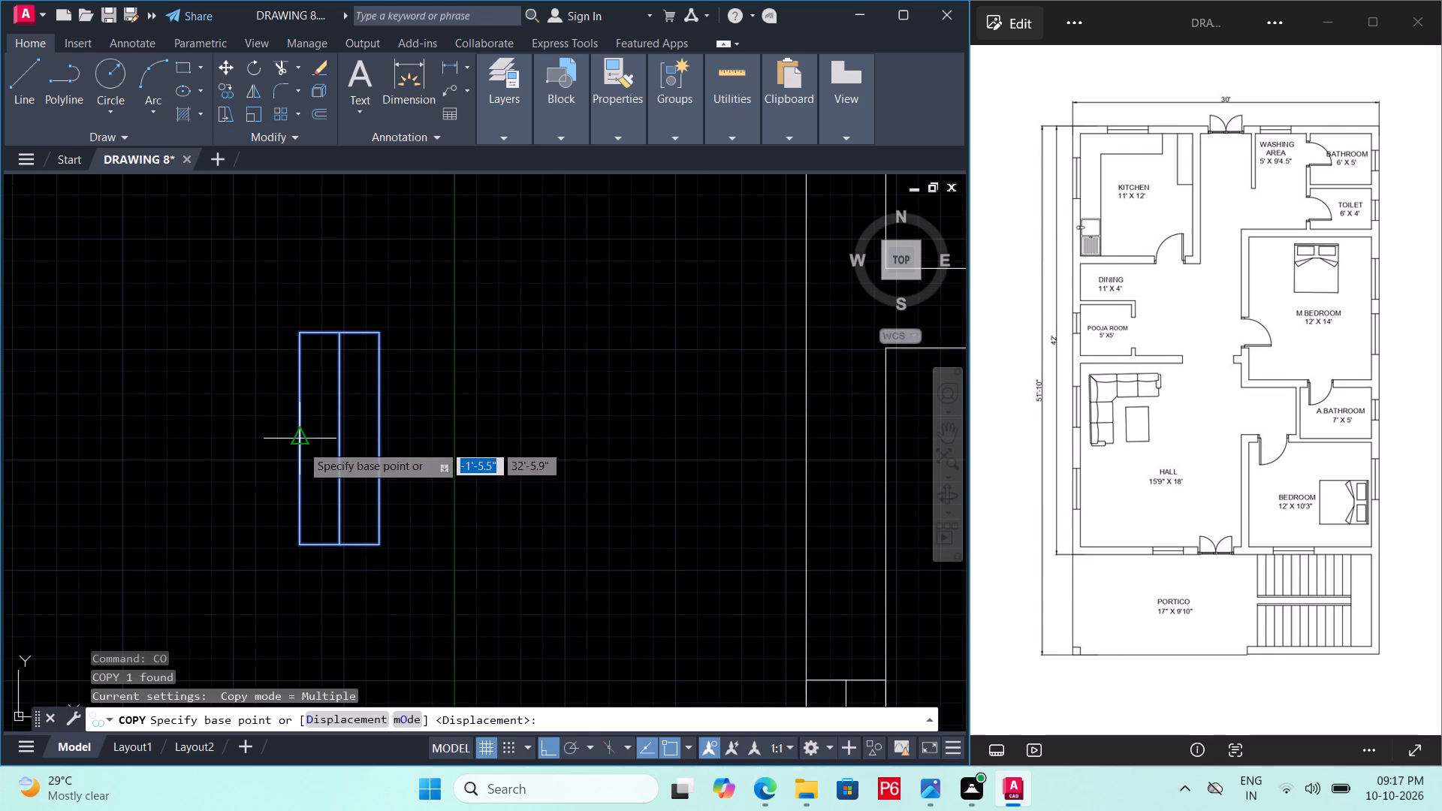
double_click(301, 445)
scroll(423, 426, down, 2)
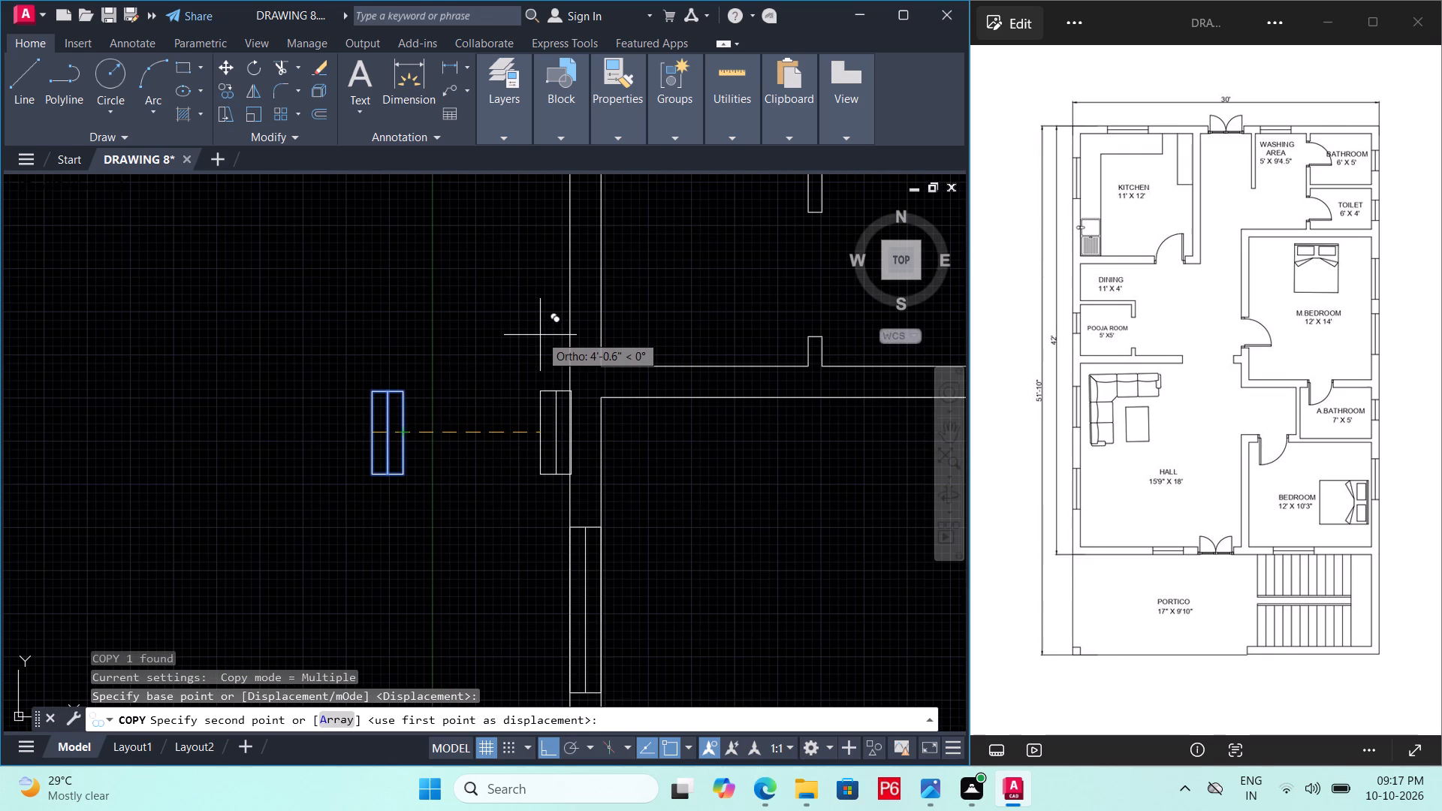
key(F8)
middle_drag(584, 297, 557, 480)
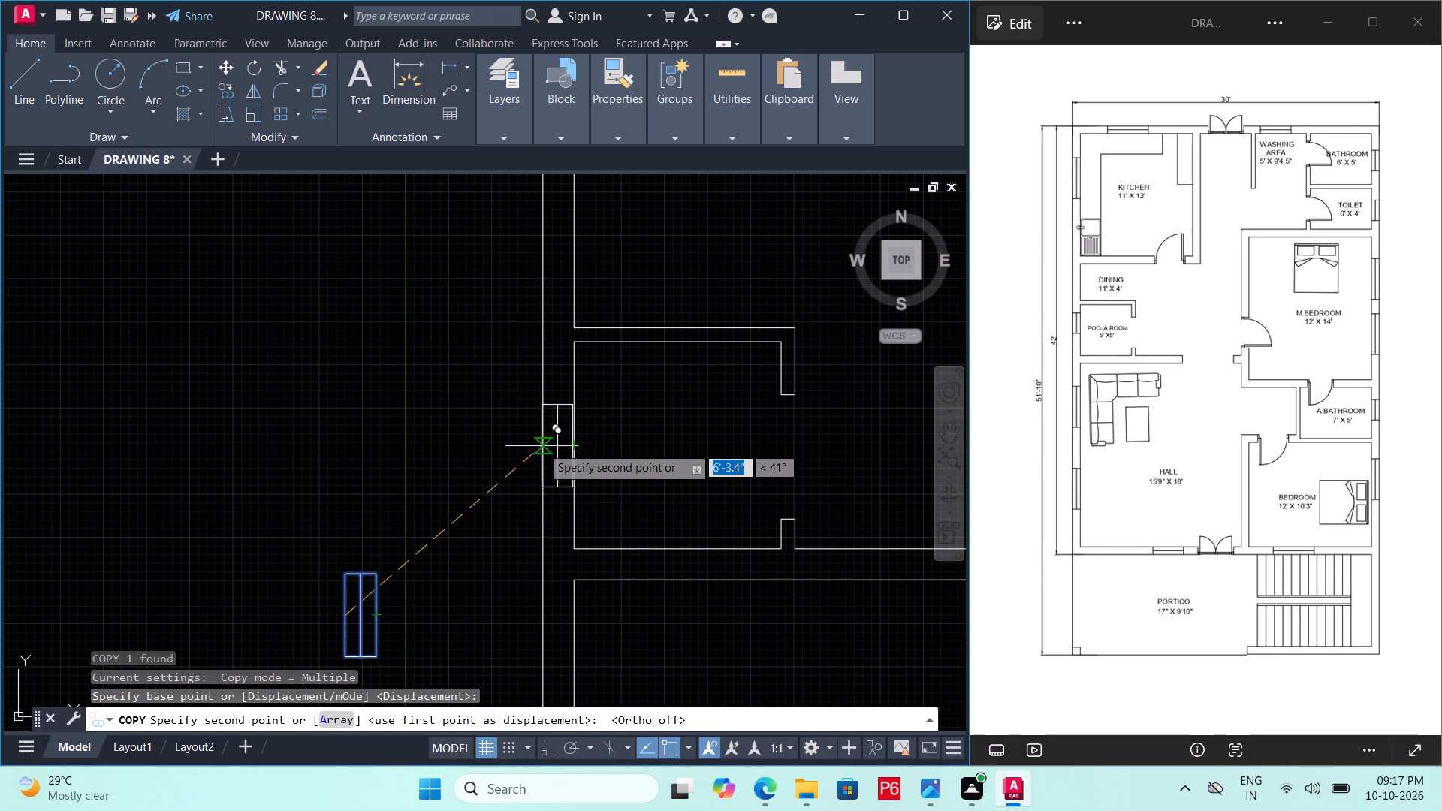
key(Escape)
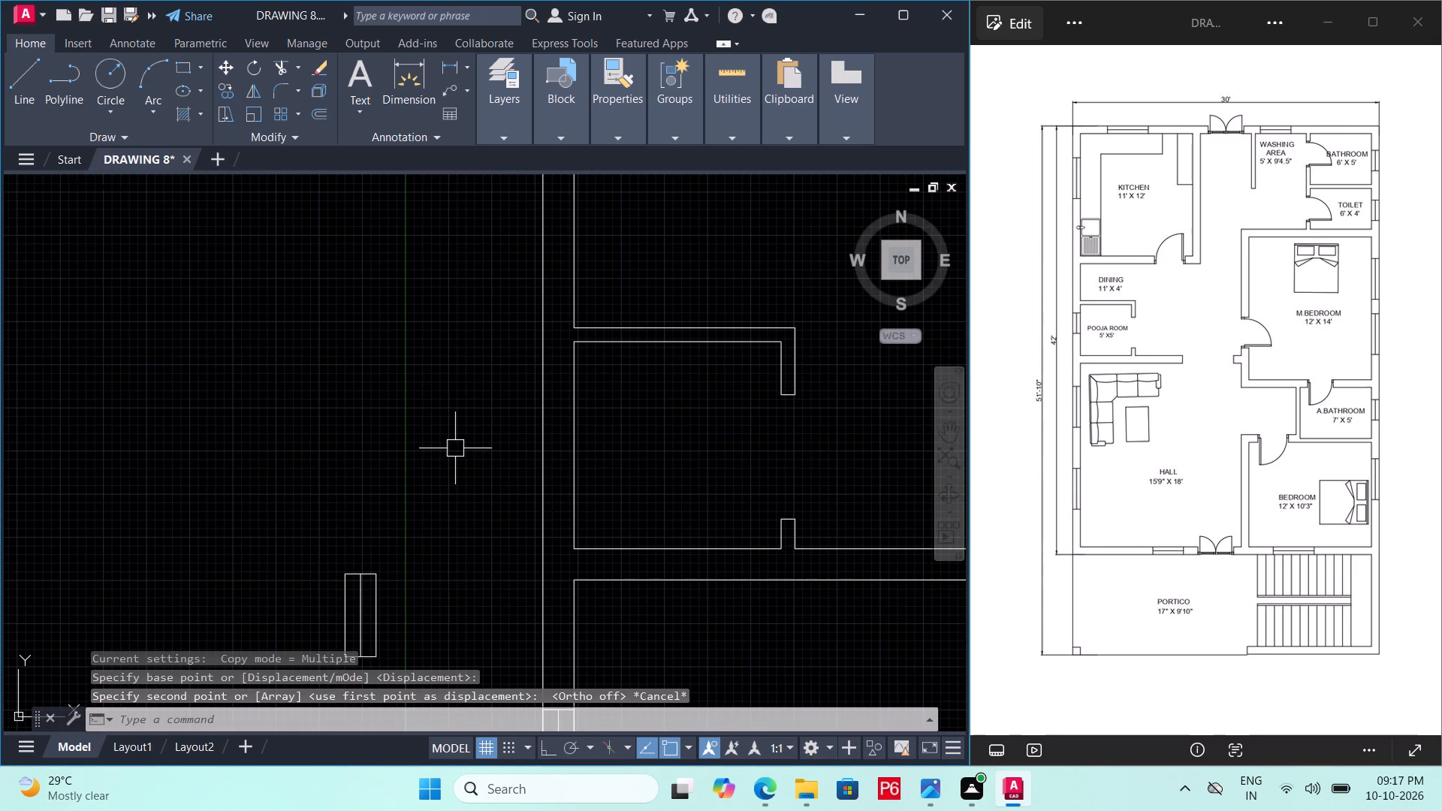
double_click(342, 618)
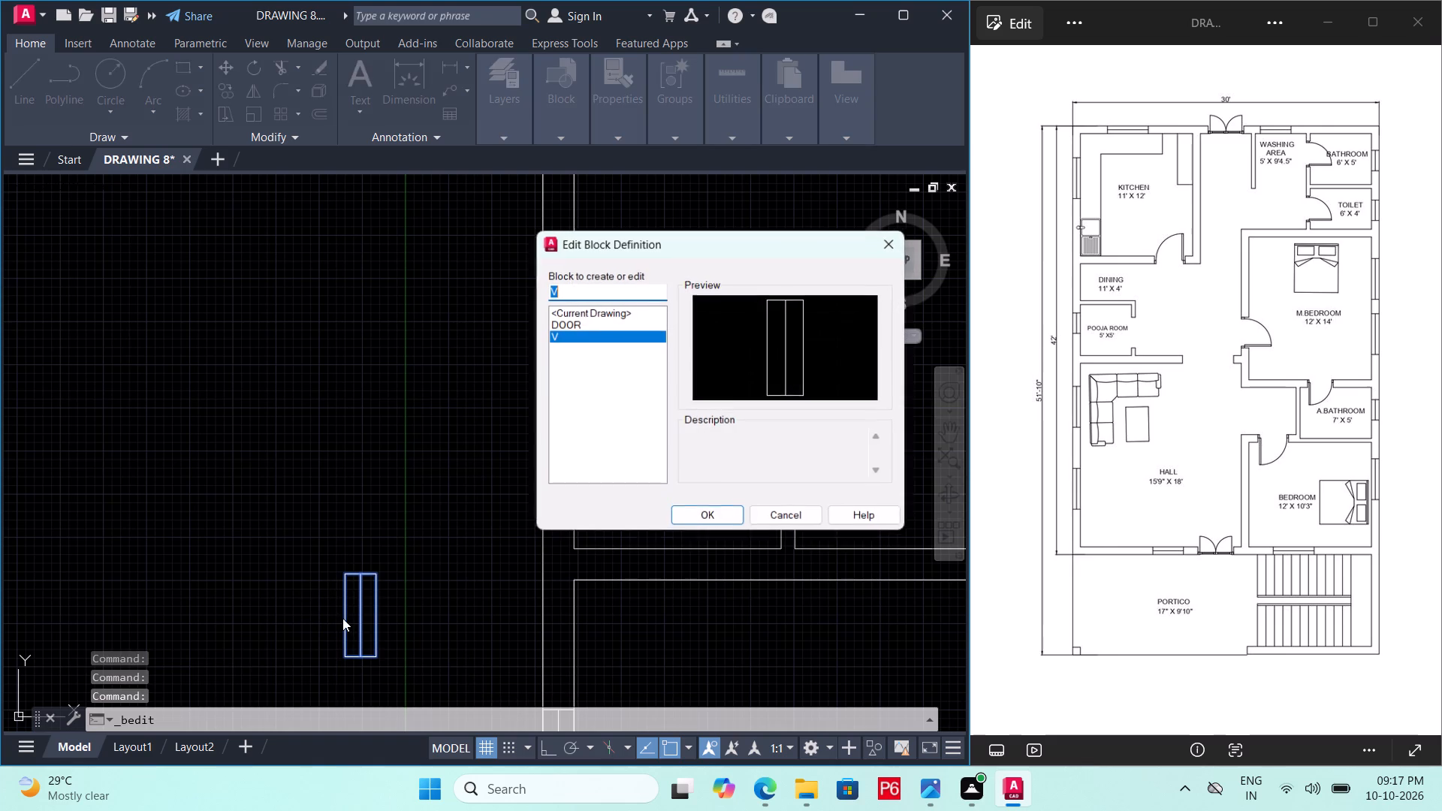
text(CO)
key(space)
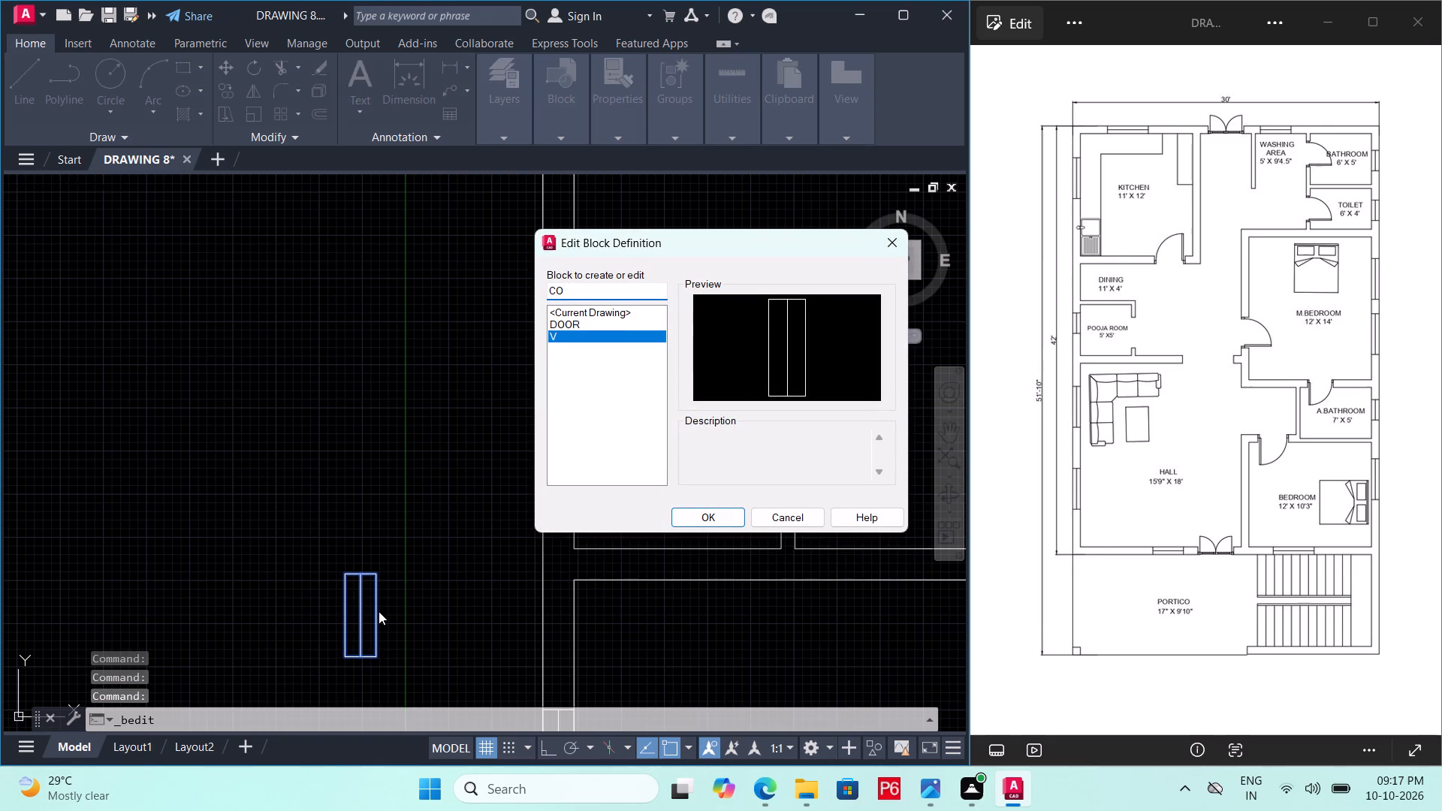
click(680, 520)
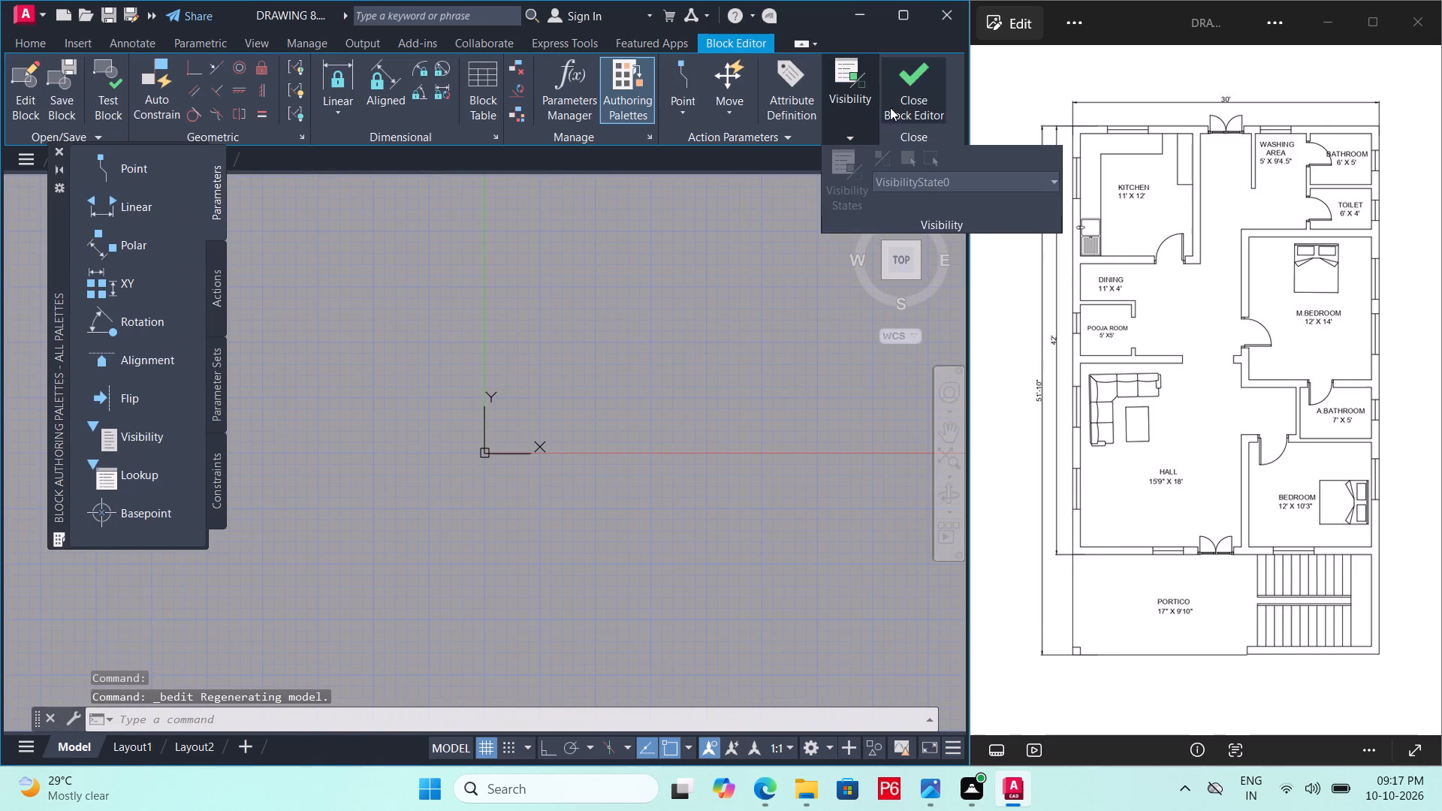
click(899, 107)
Copy block V by its east-edge midpoint to the midpoint of the inner line of the pooja room's west wall.
click(350, 591)
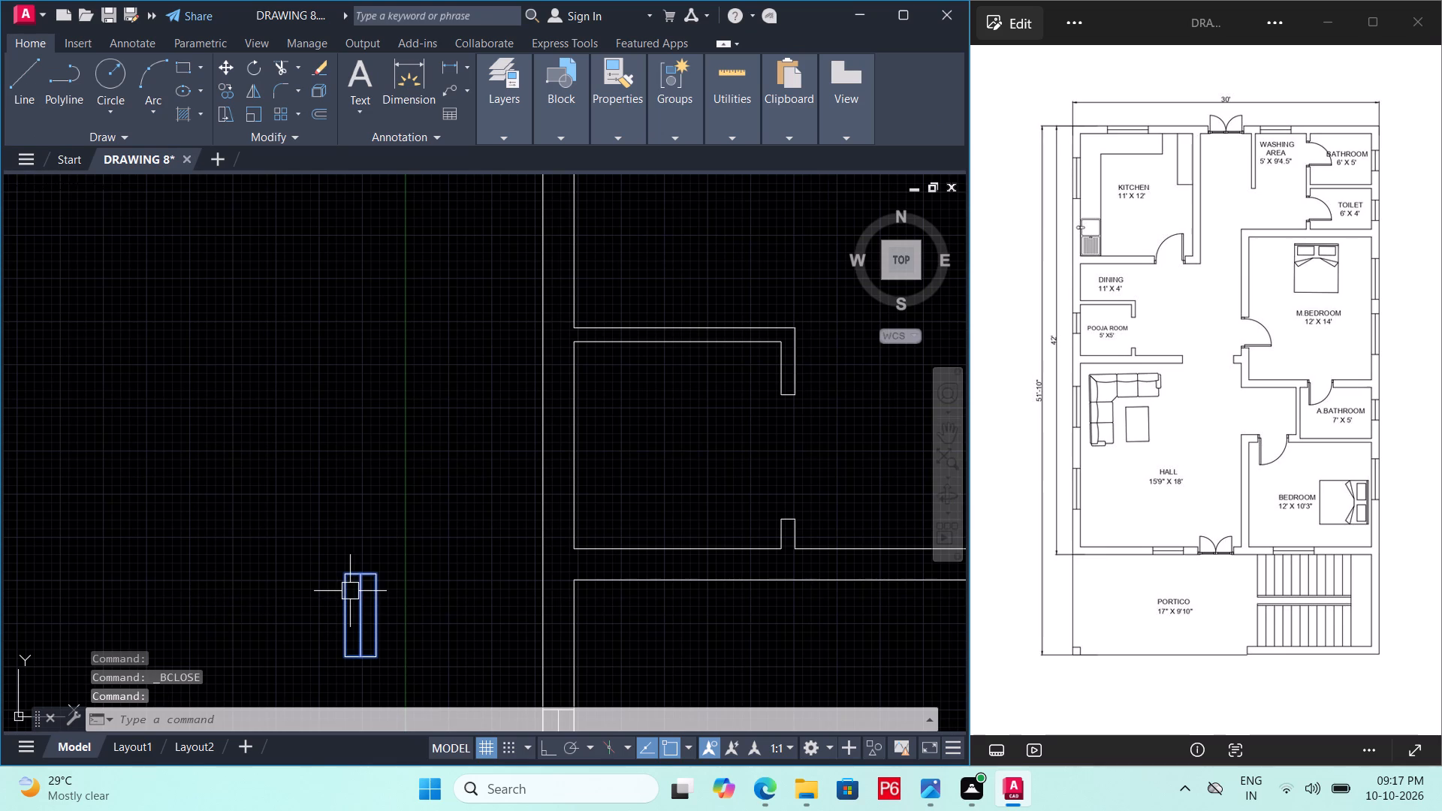
text(CO)
key(space)
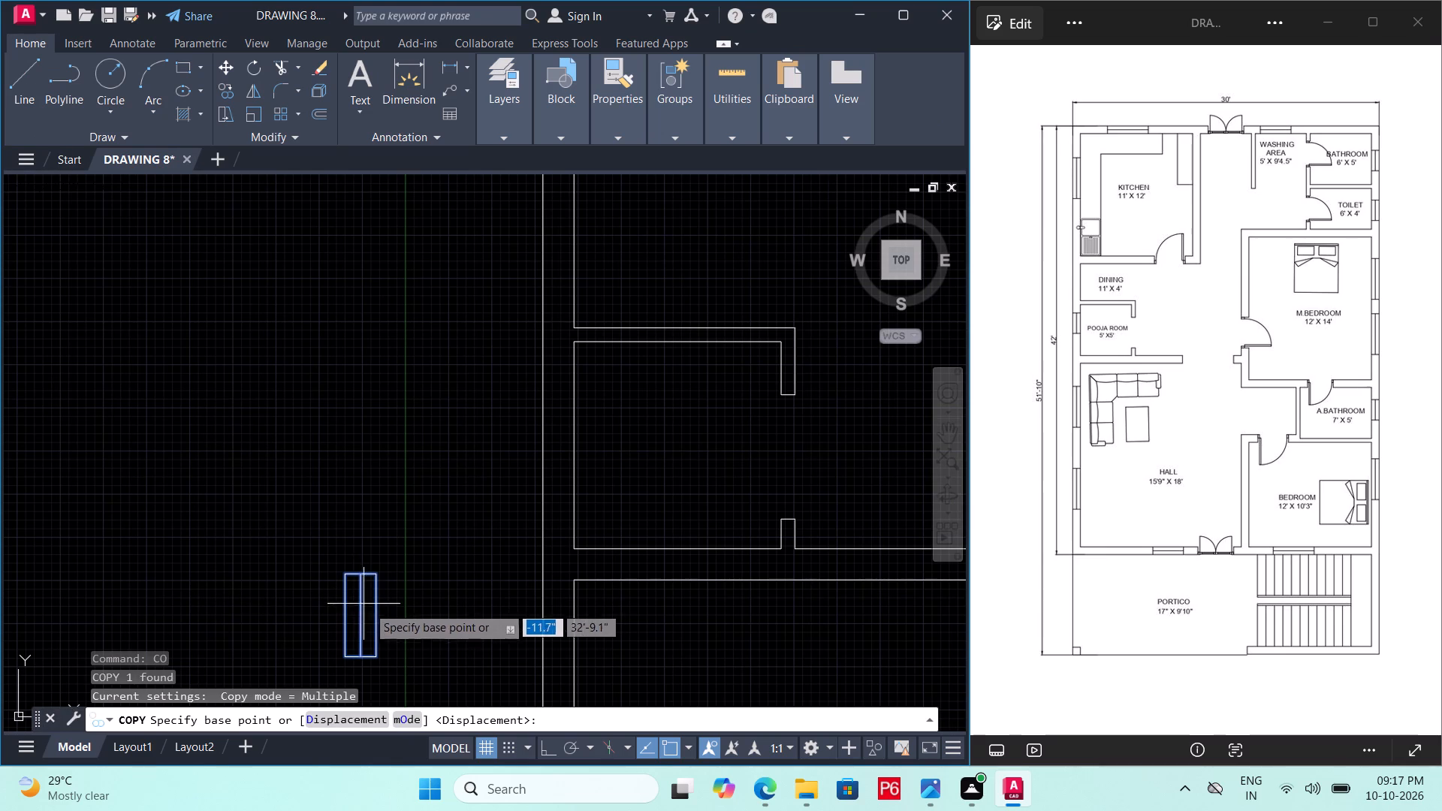
click(376, 614)
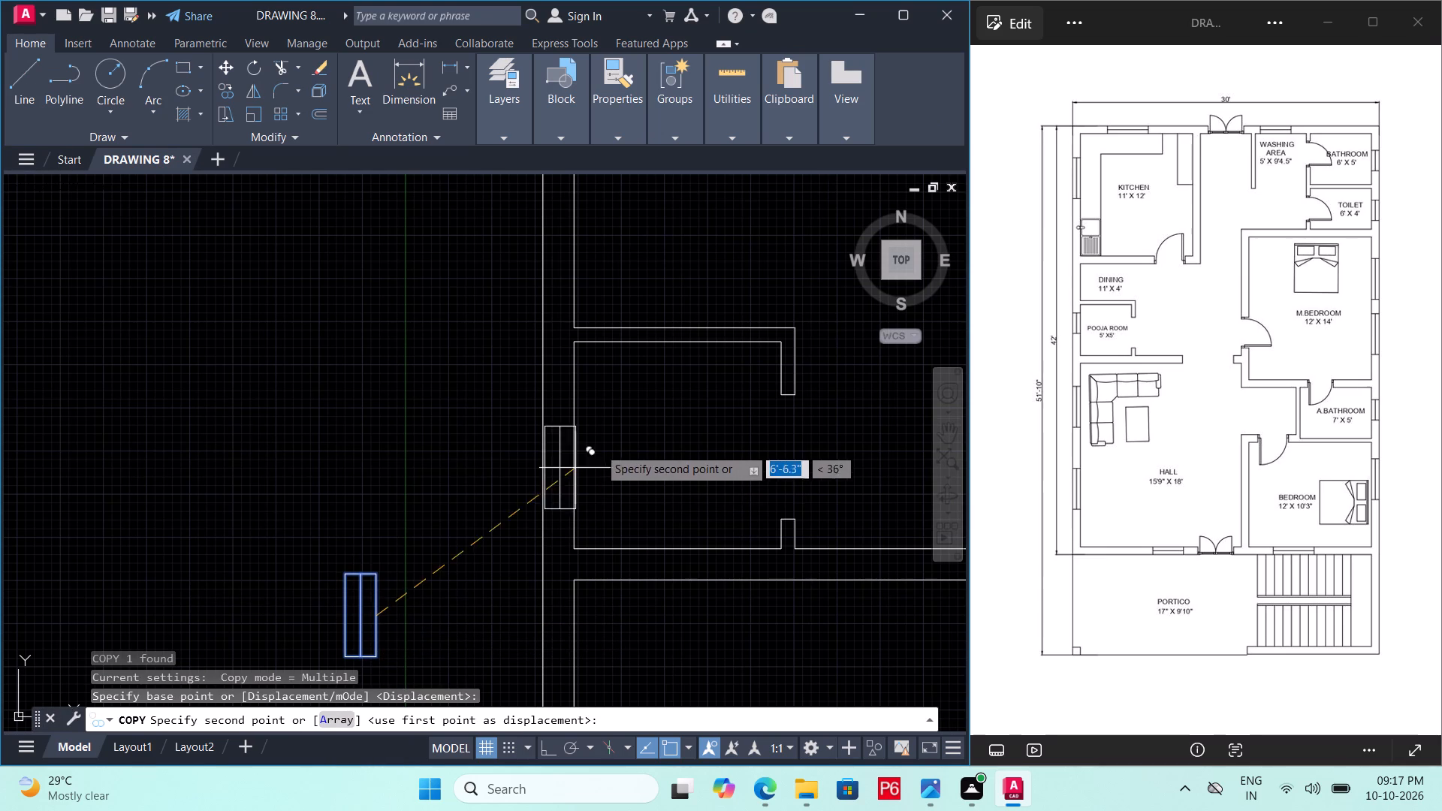
click(573, 446)
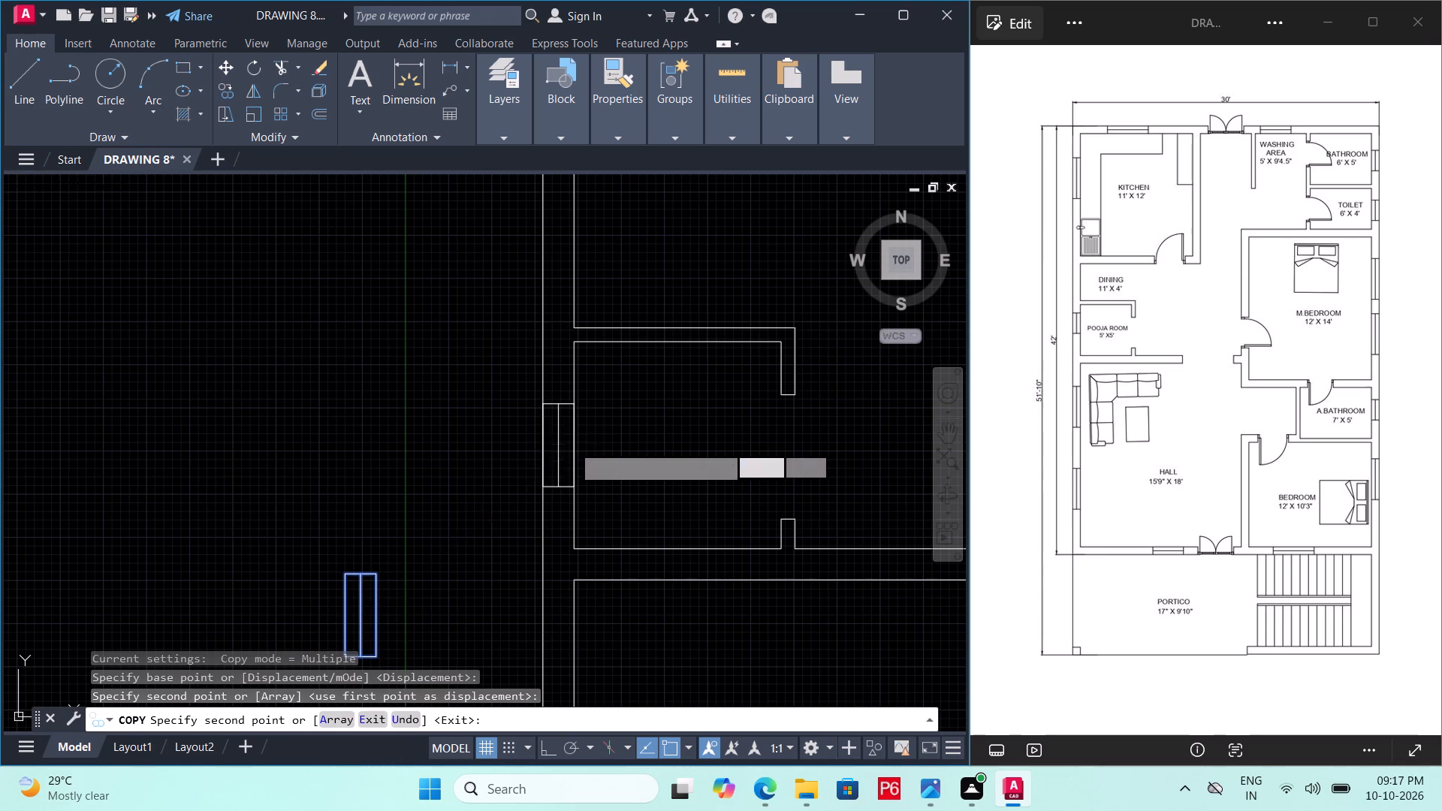
Place another copy of block V at the midpoint of the inner line of the dining room's west wall.
middle_drag(577, 370, 585, 576)
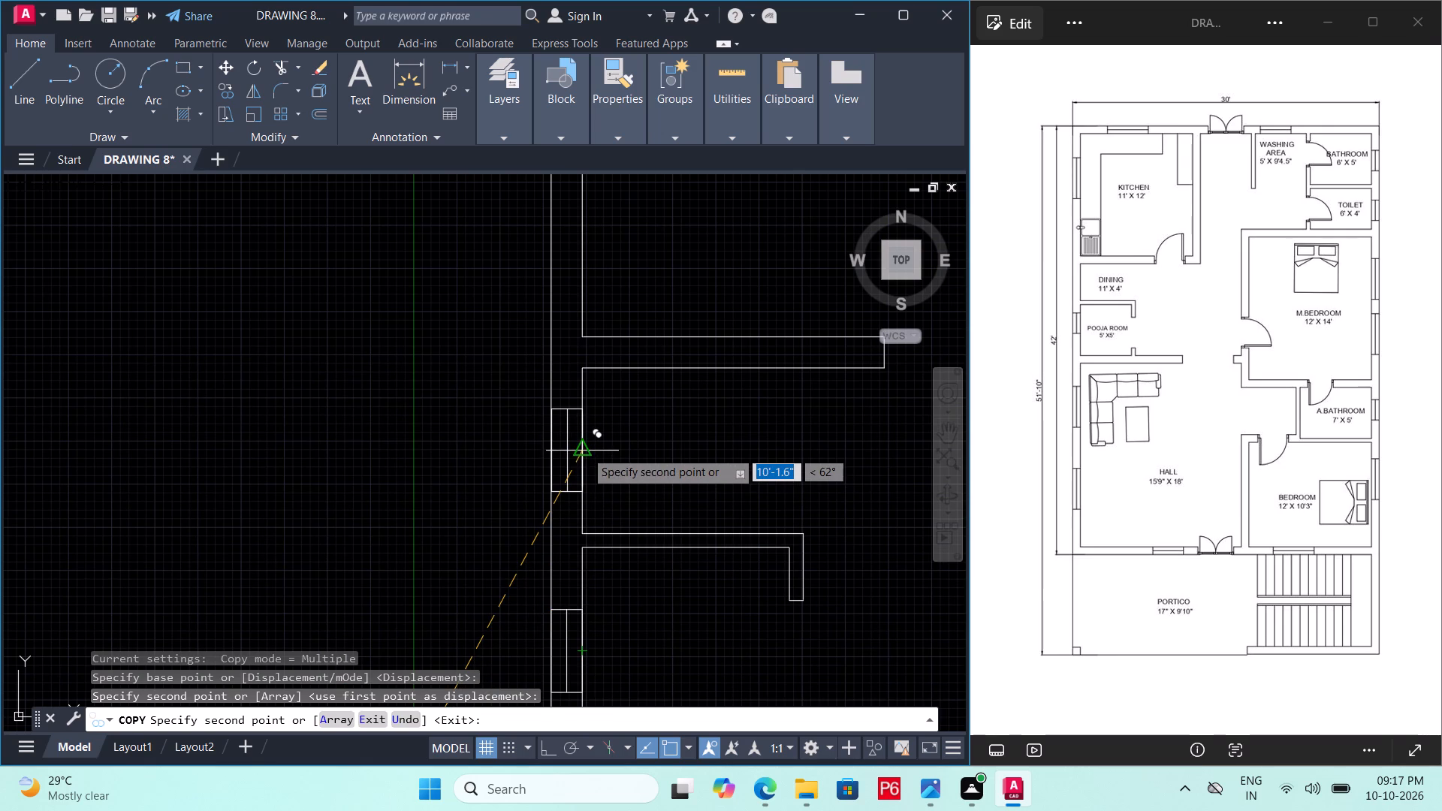
click(585, 451)
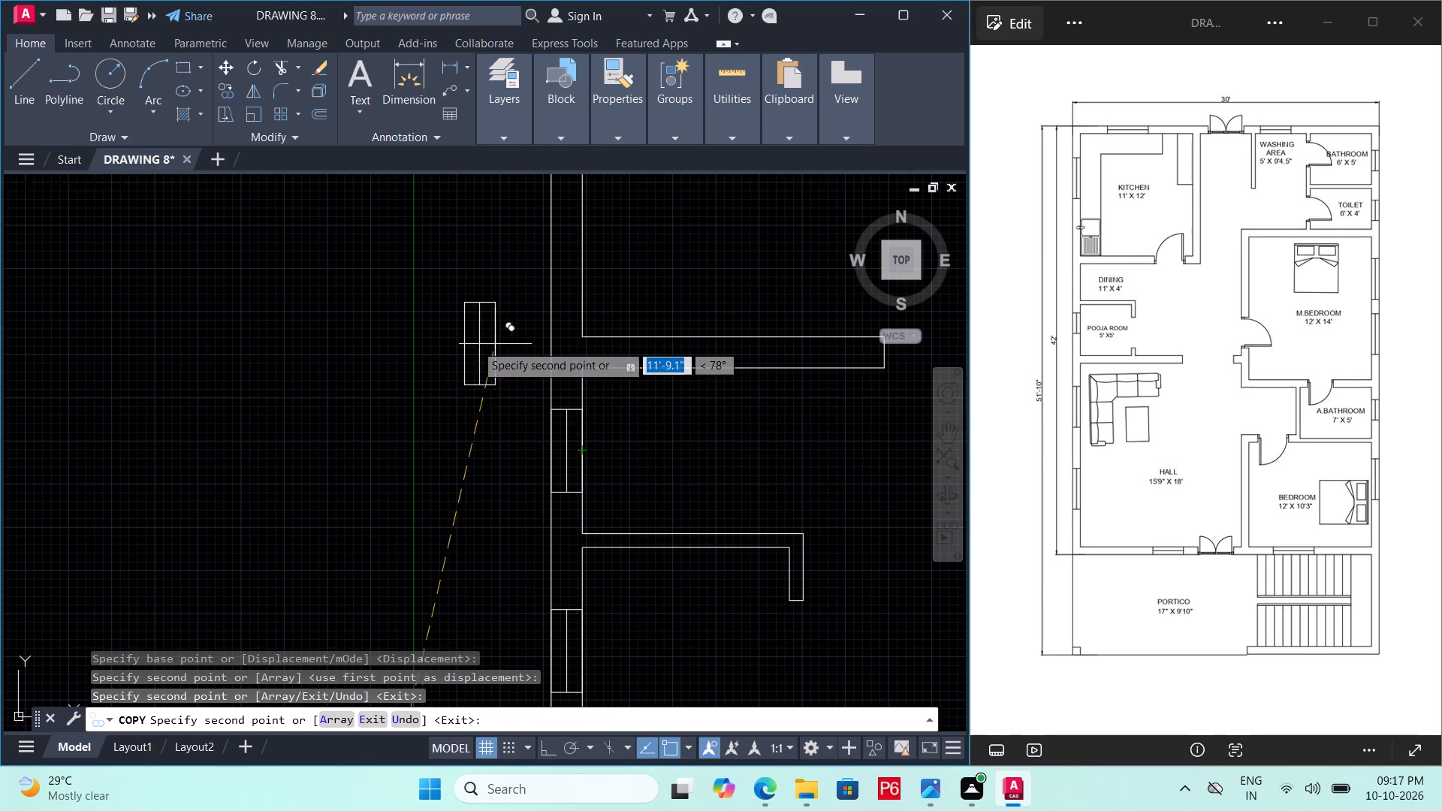
scroll(401, 330, down, 1)
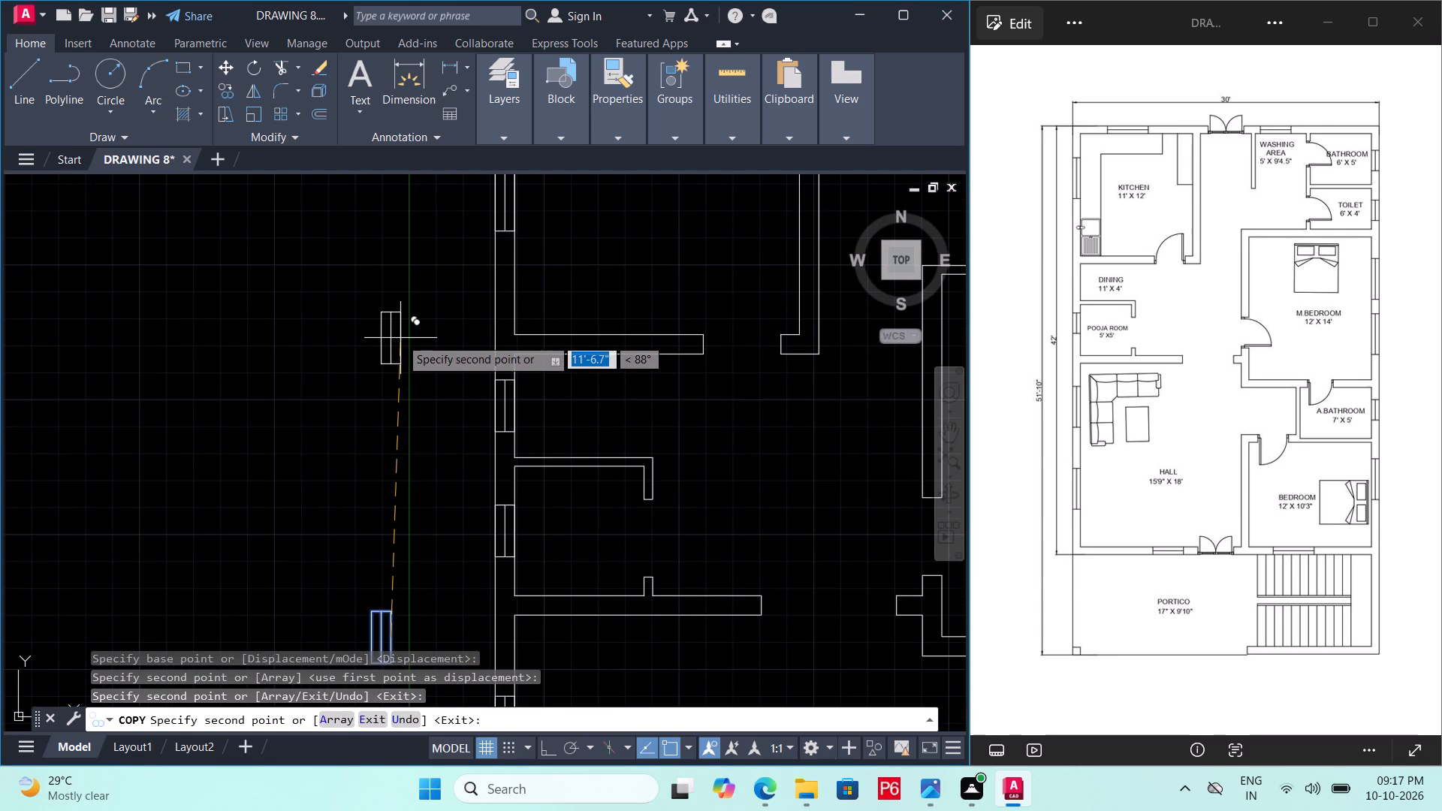
middle_drag(401, 339, 403, 338)
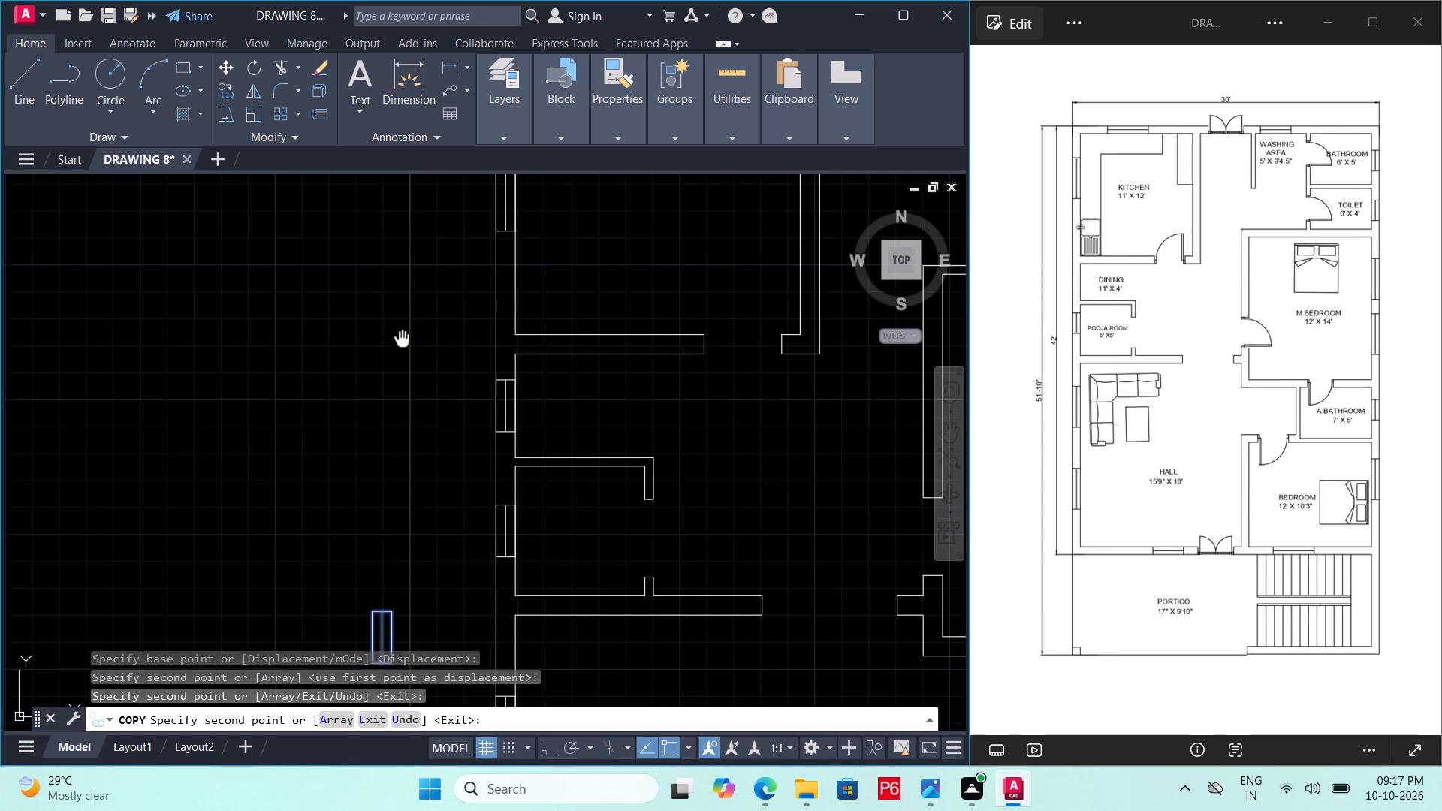
middle_drag(403, 338, 435, 270)
key(Escape)
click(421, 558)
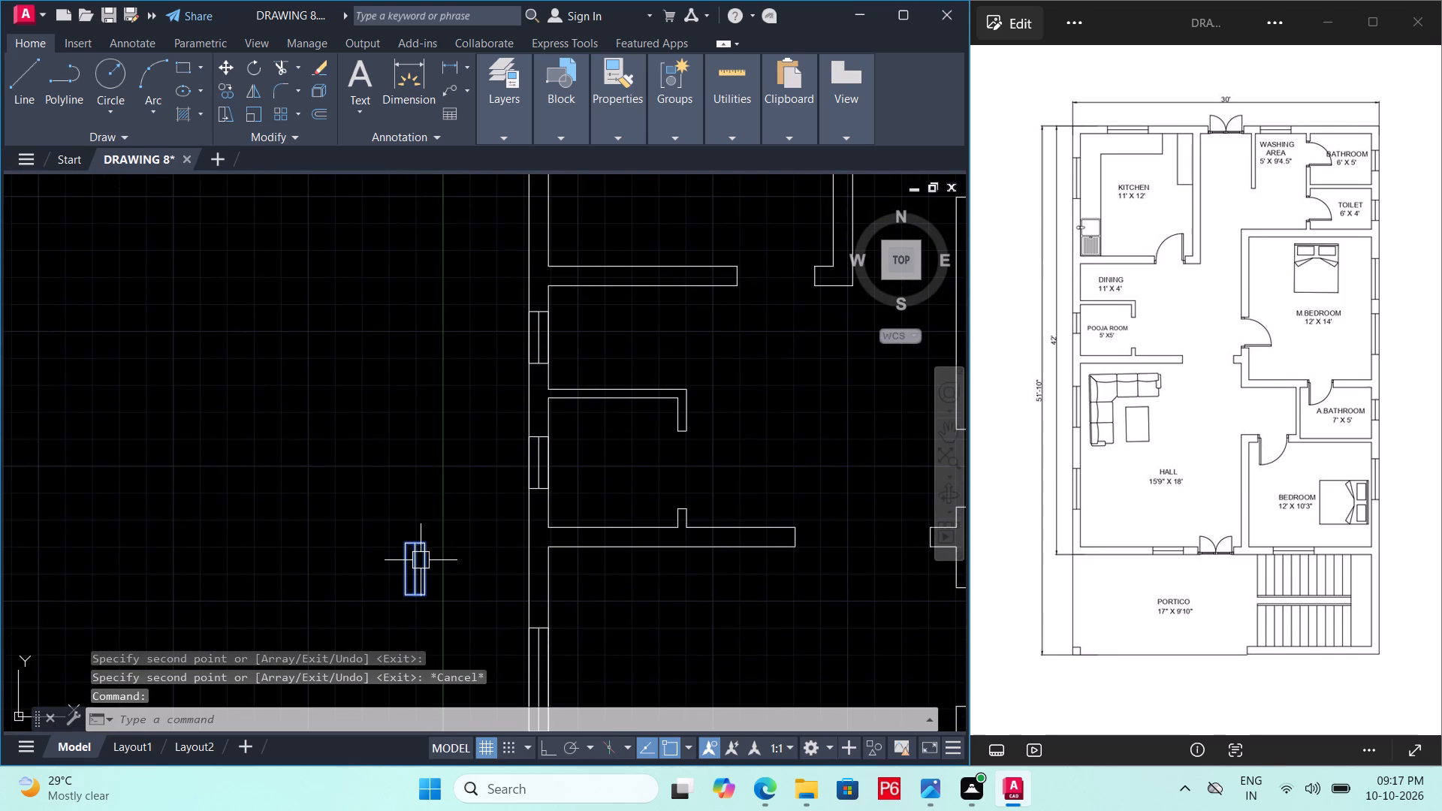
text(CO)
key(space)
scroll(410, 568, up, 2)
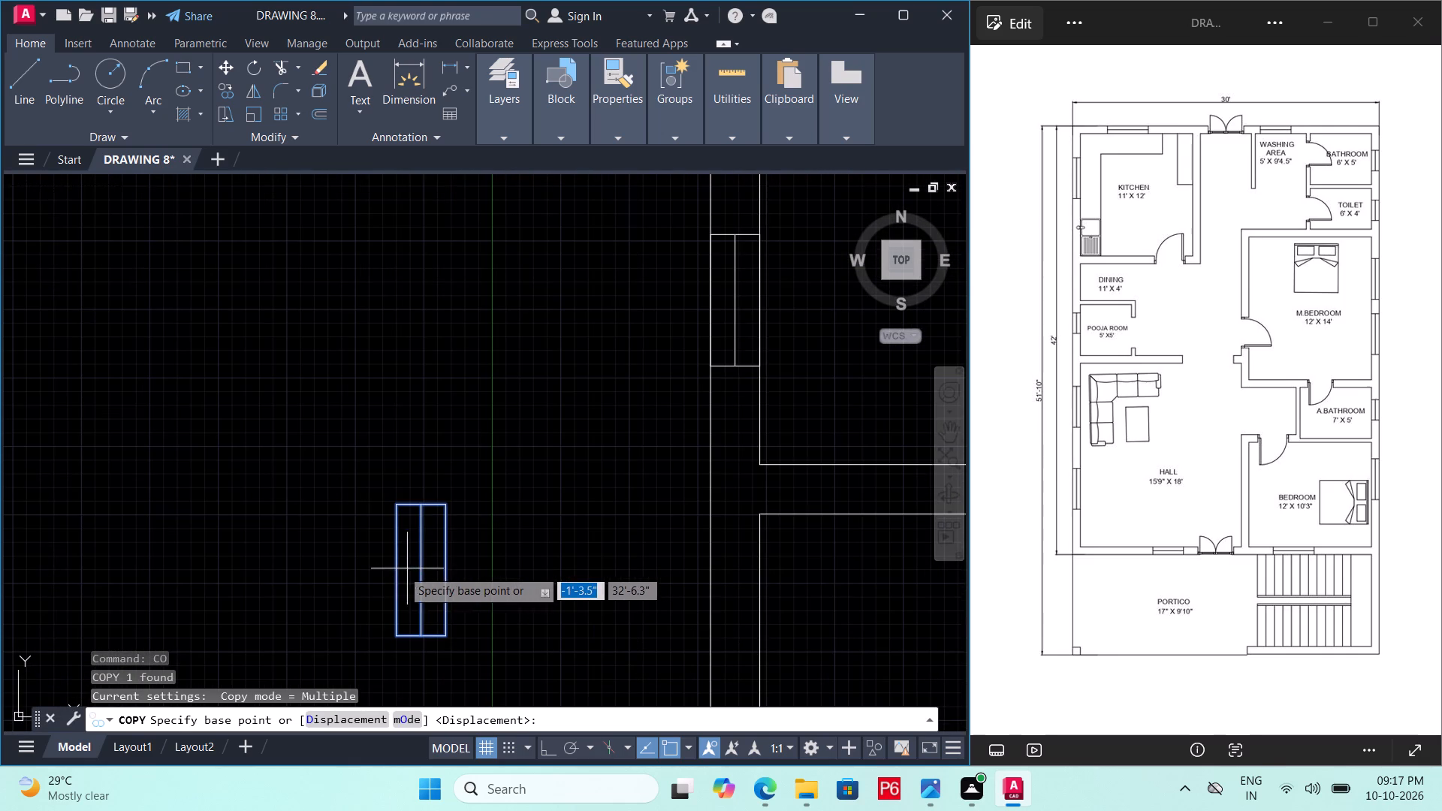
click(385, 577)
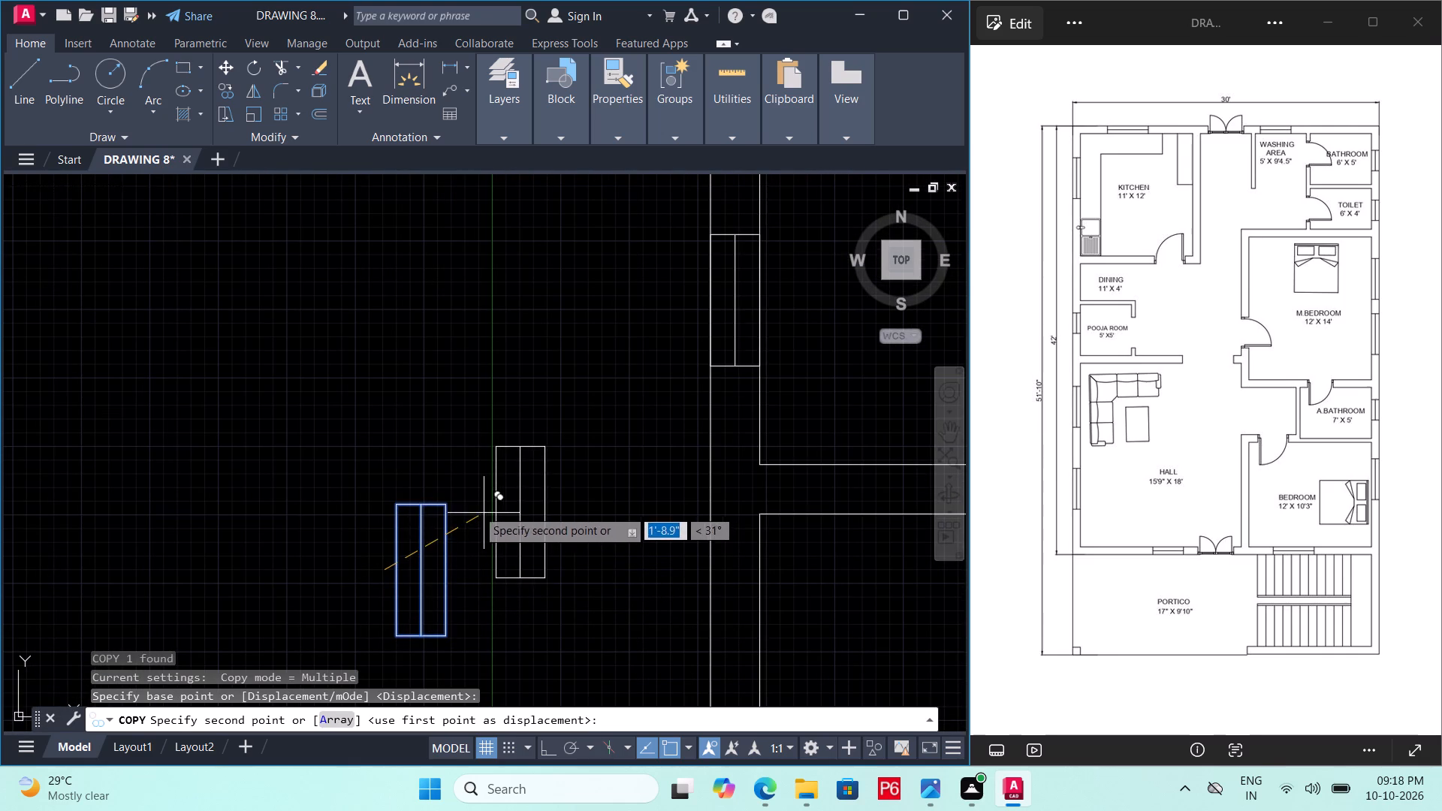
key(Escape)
Copy the loose block V by its west-edge midpoint to the midpoint of the attached bathroom's east wall inner line.
click(428, 512)
text(CO)
key(space)
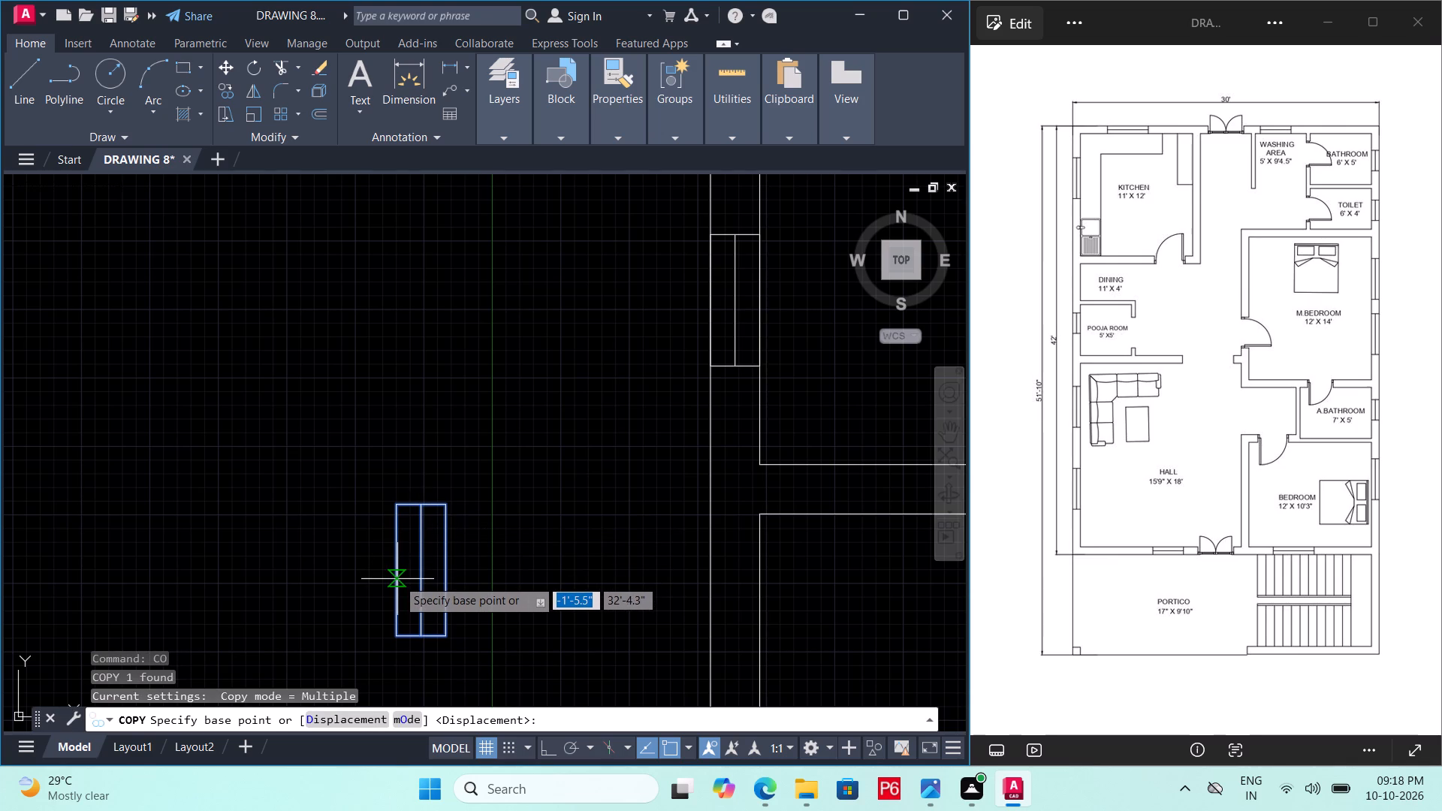
click(398, 573)
scroll(281, 465, down, 3)
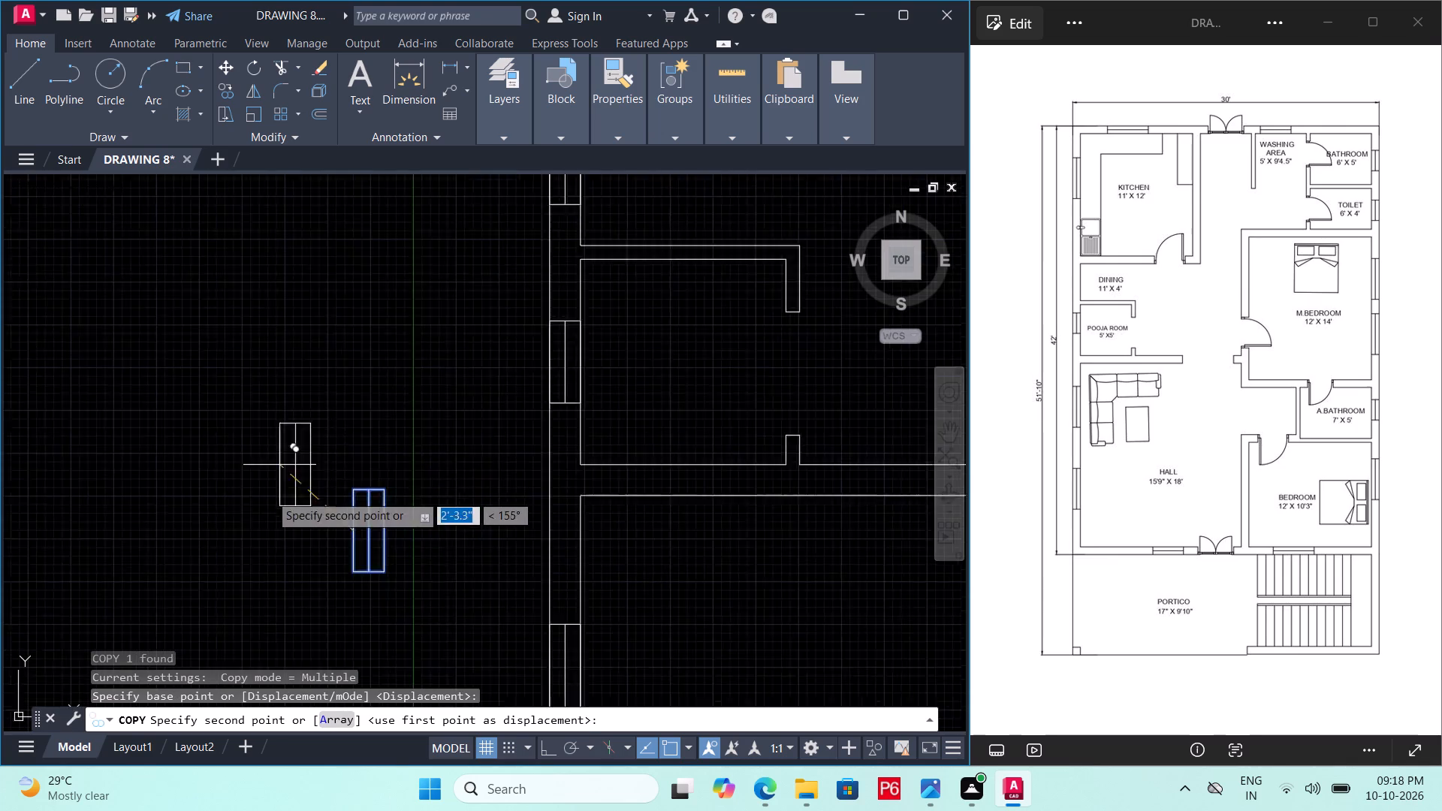
scroll(339, 485, down, 2)
scroll(521, 370, up, 3)
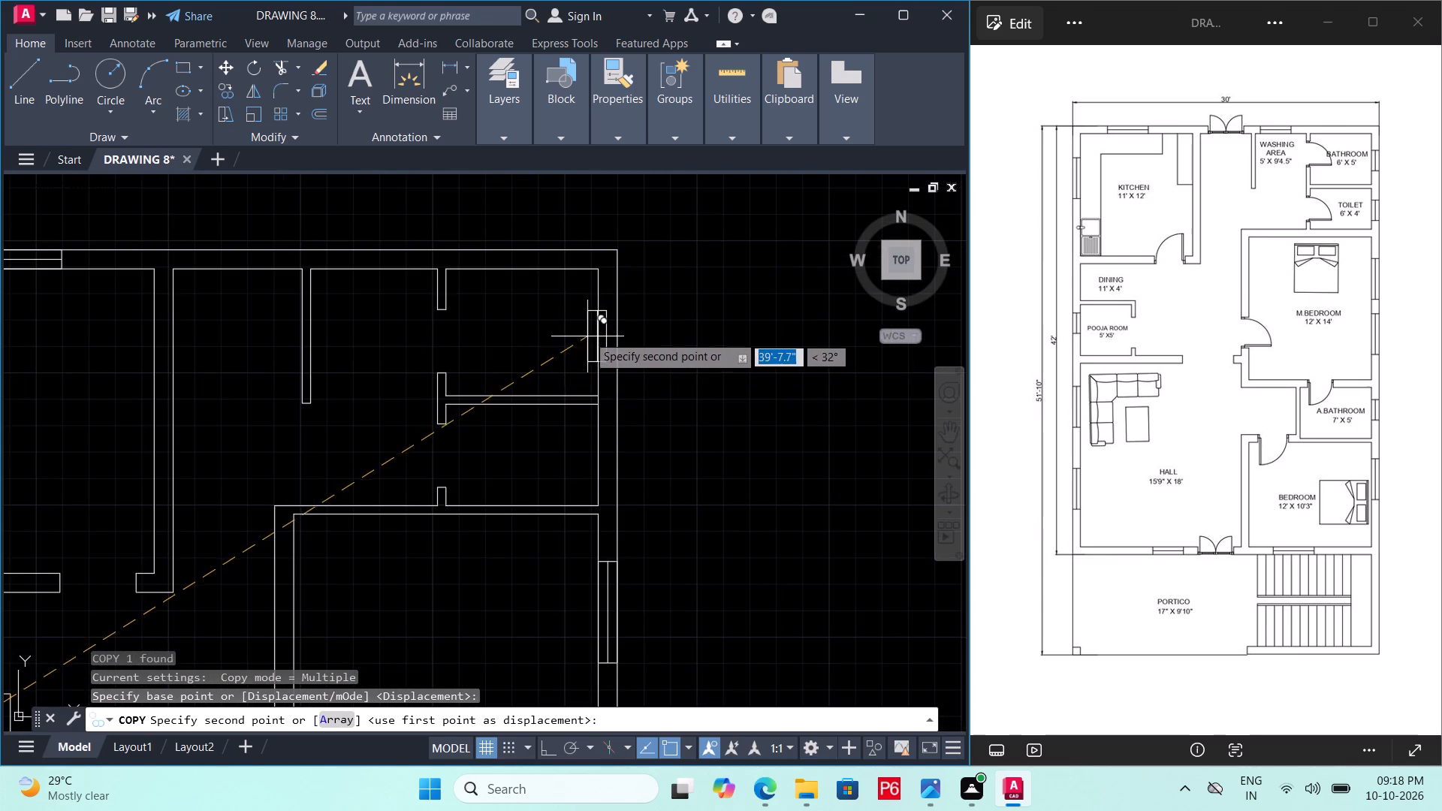
scroll(588, 332, up, 2)
middle_drag(623, 283, 629, 369)
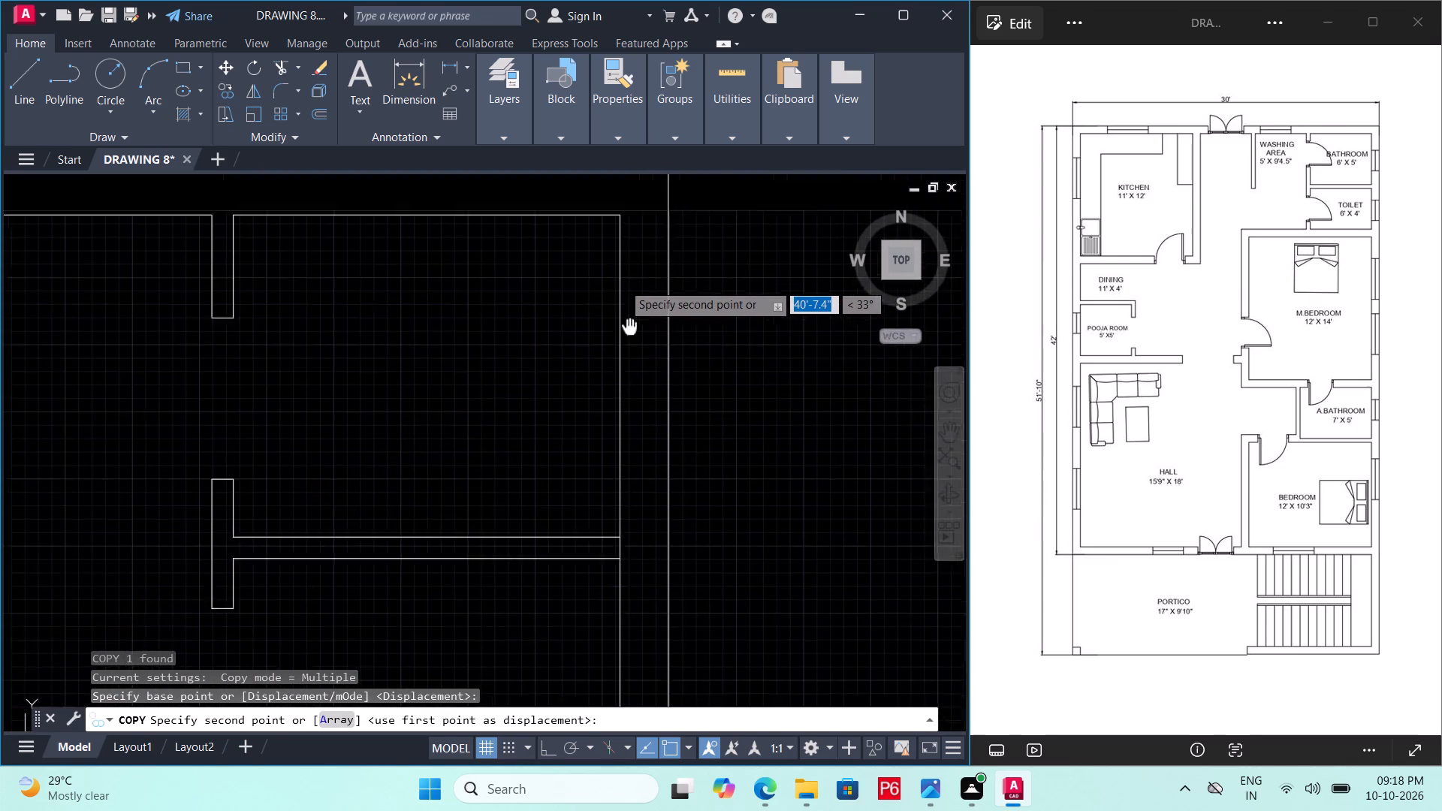
middle_drag(629, 369, 623, 401)
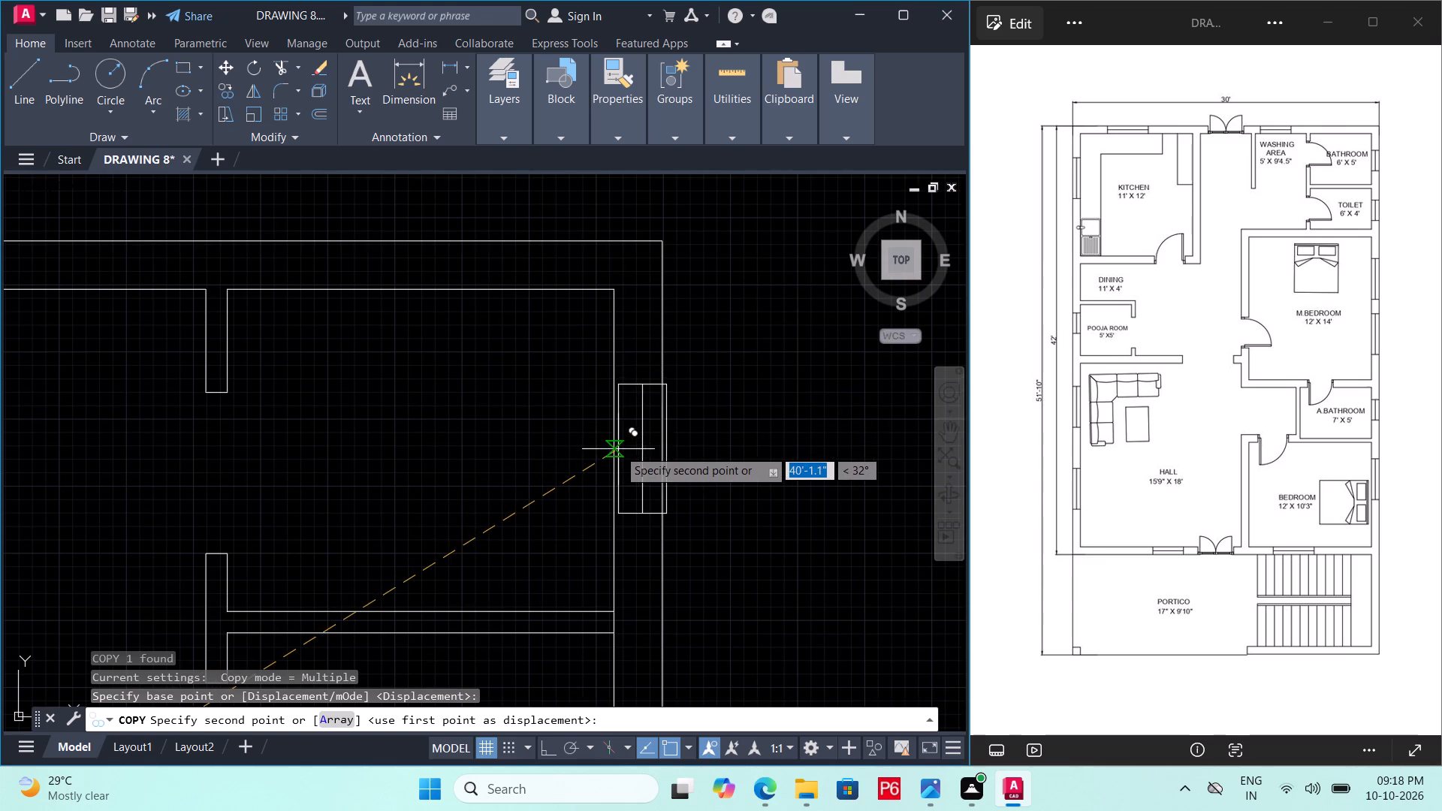
middle_drag(620, 405, 569, 168)
scroll(594, 323, down, 1)
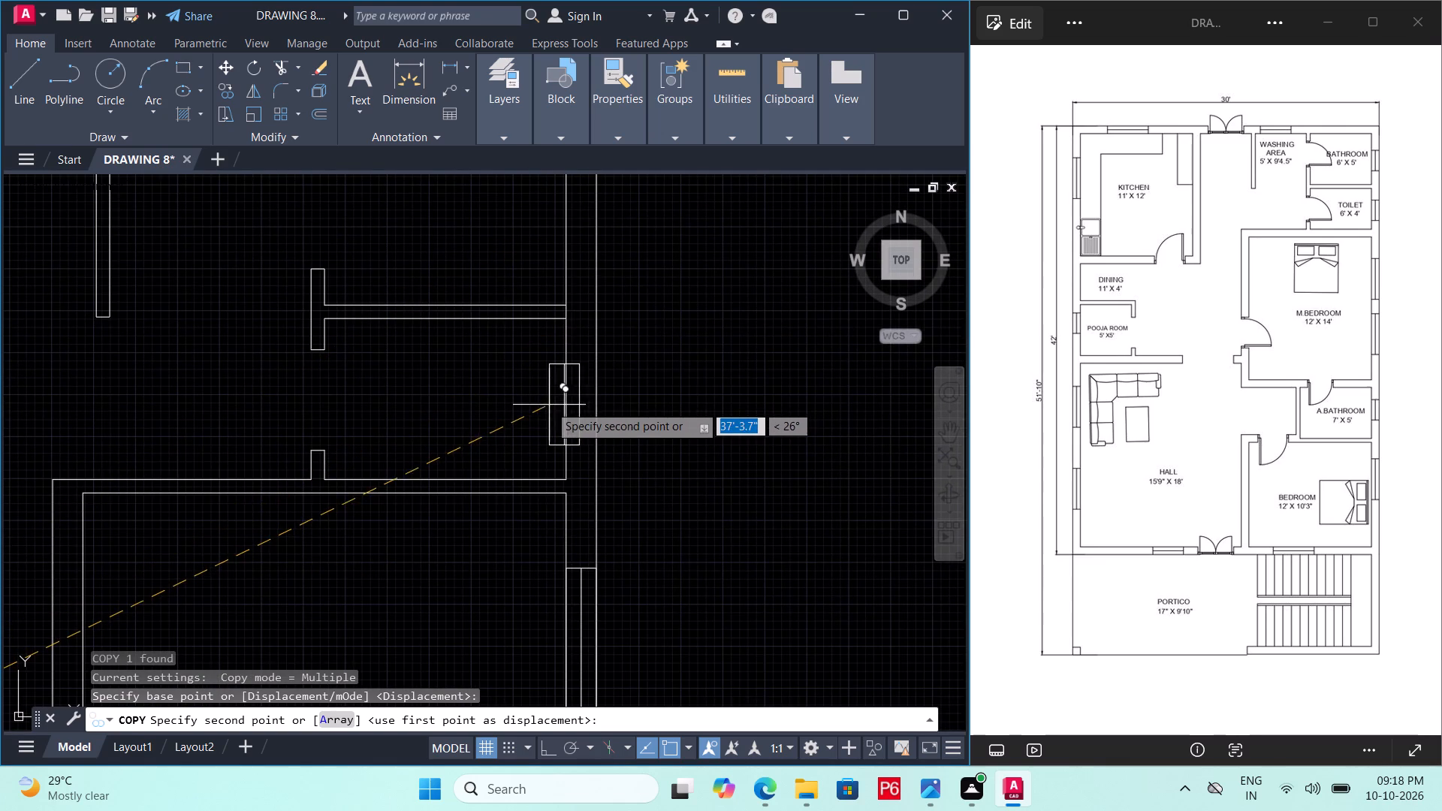
middle_drag(597, 501, 638, 252)
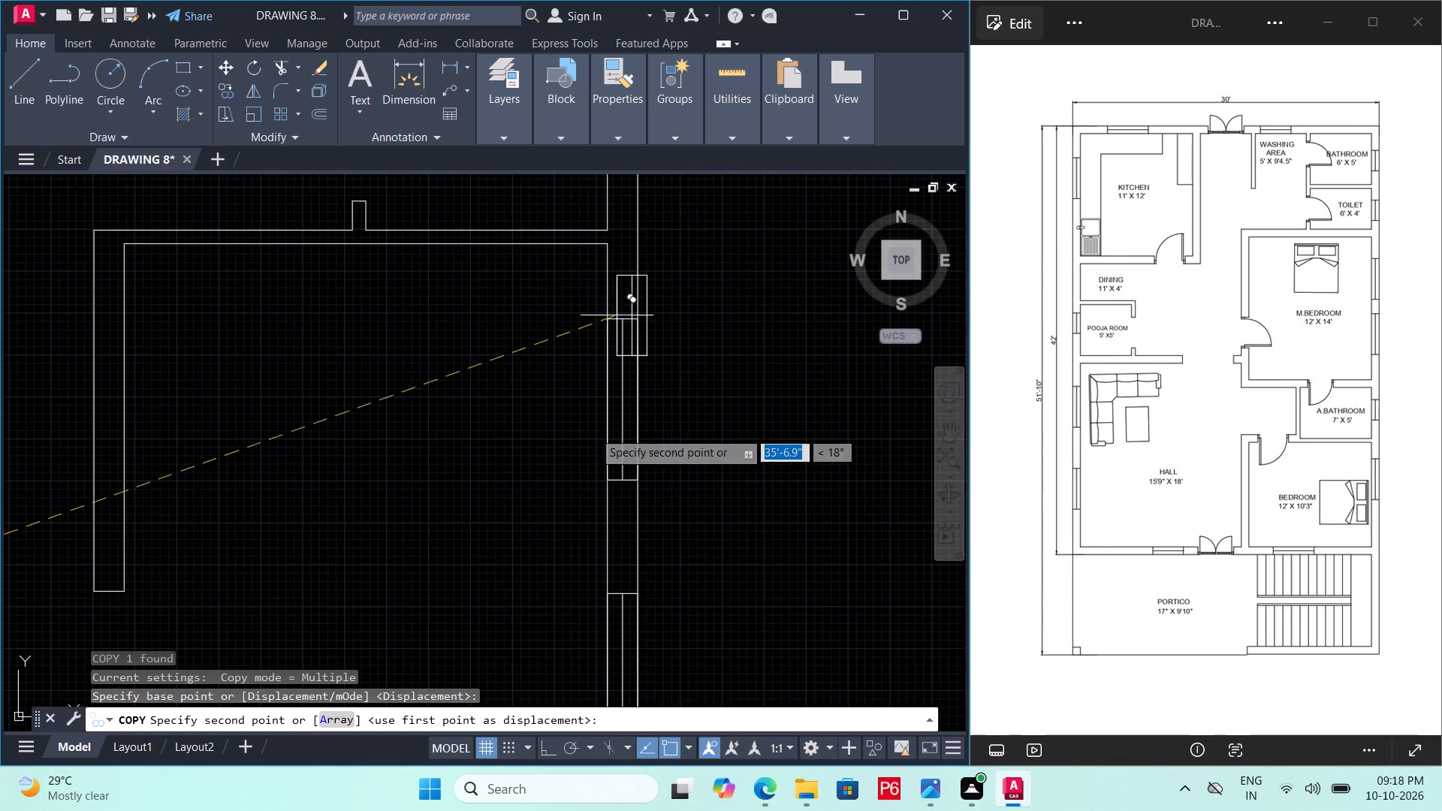
middle_drag(590, 505, 632, 213)
middle_drag(666, 551, 671, 278)
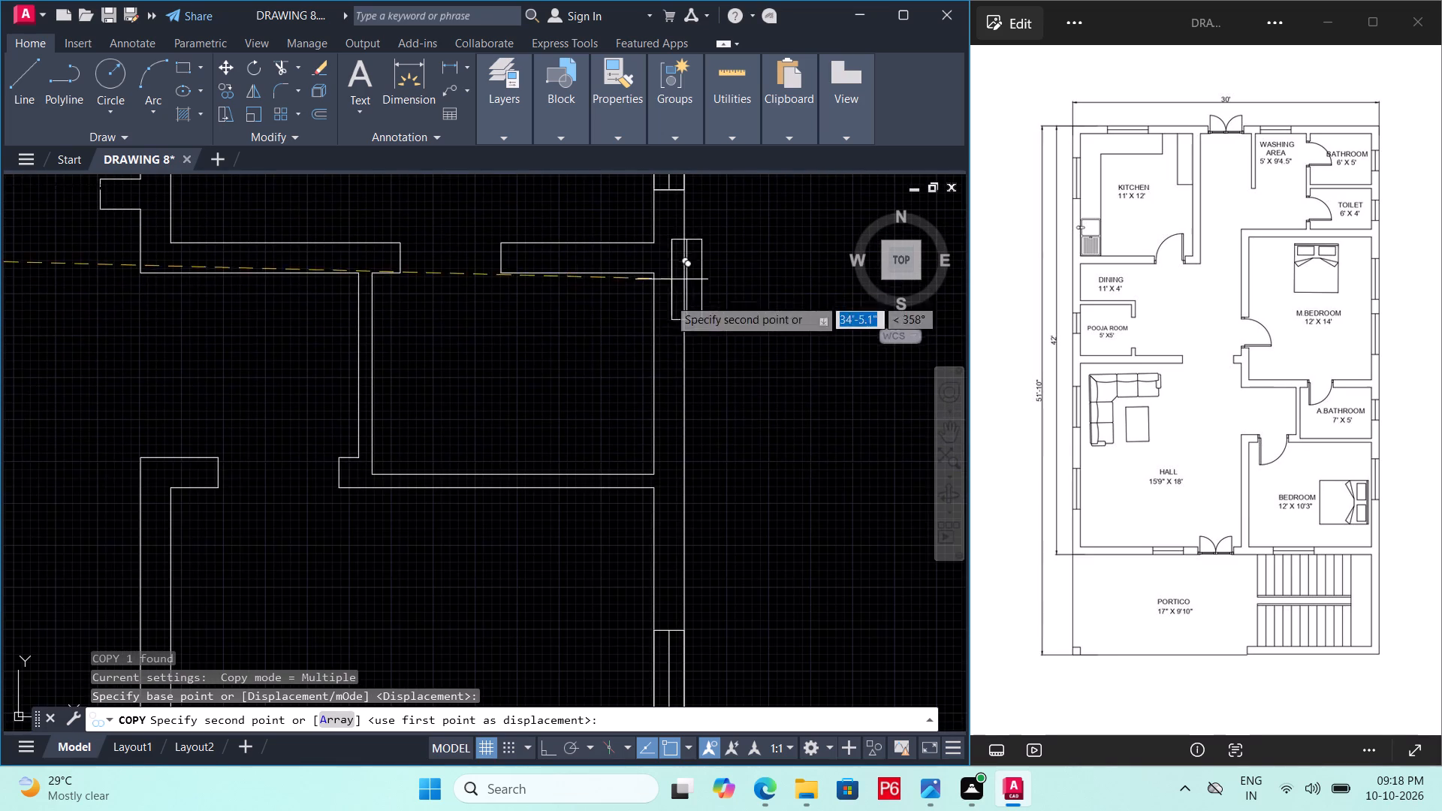
scroll(656, 369, up, 2)
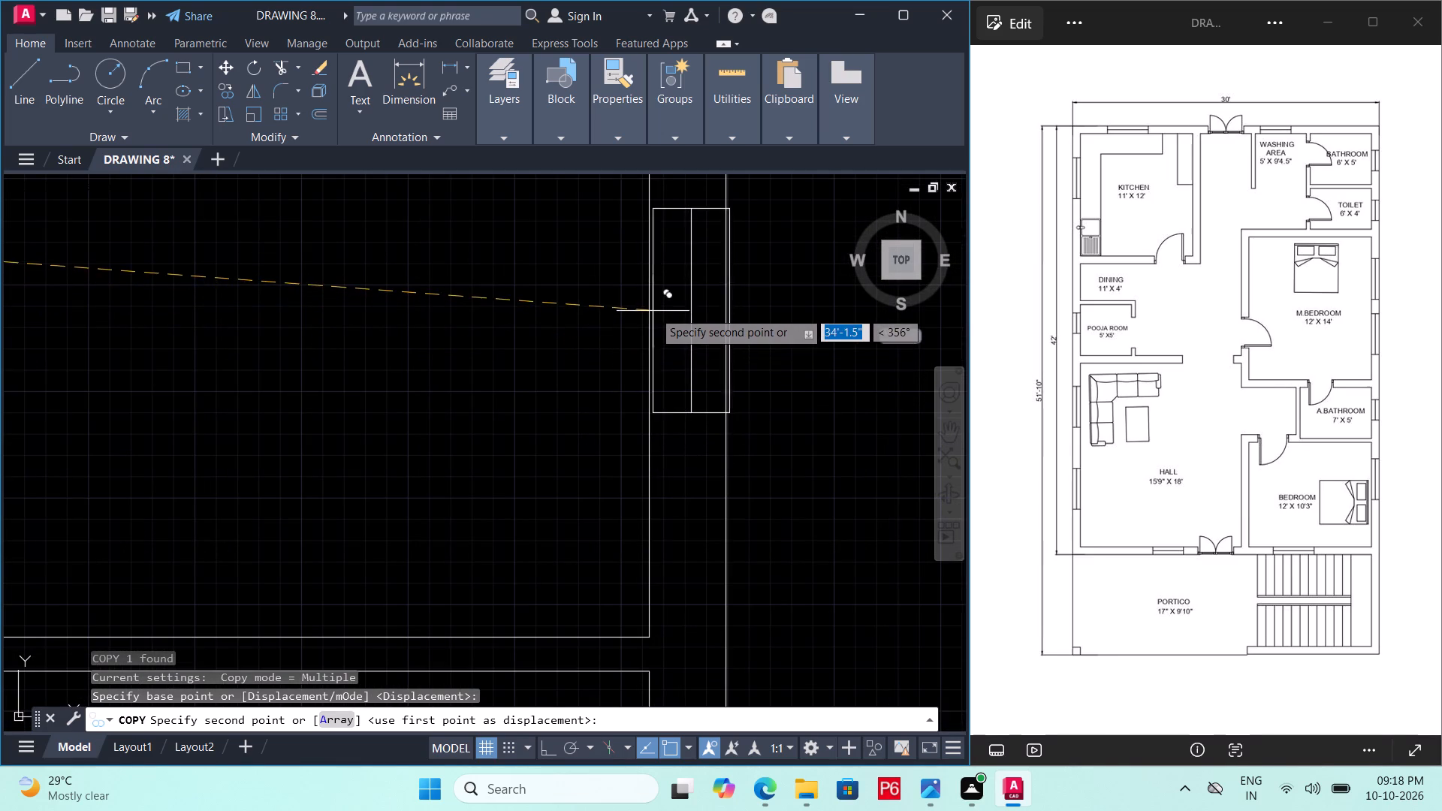
middle_drag(647, 350, 648, 383)
scroll(648, 383, down, 1)
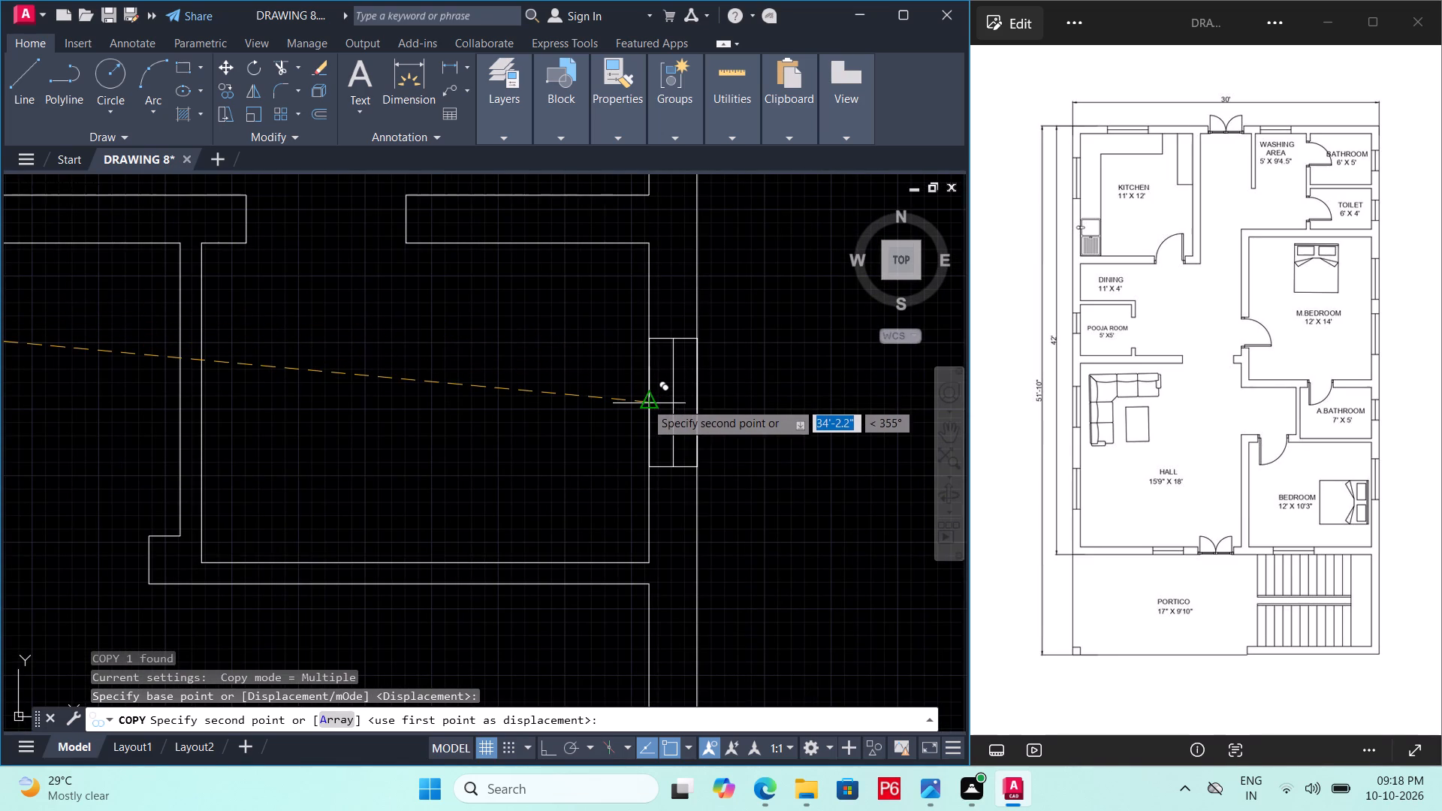
click(645, 402)
scroll(704, 384, down, 1)
middle_drag(704, 384, 701, 469)
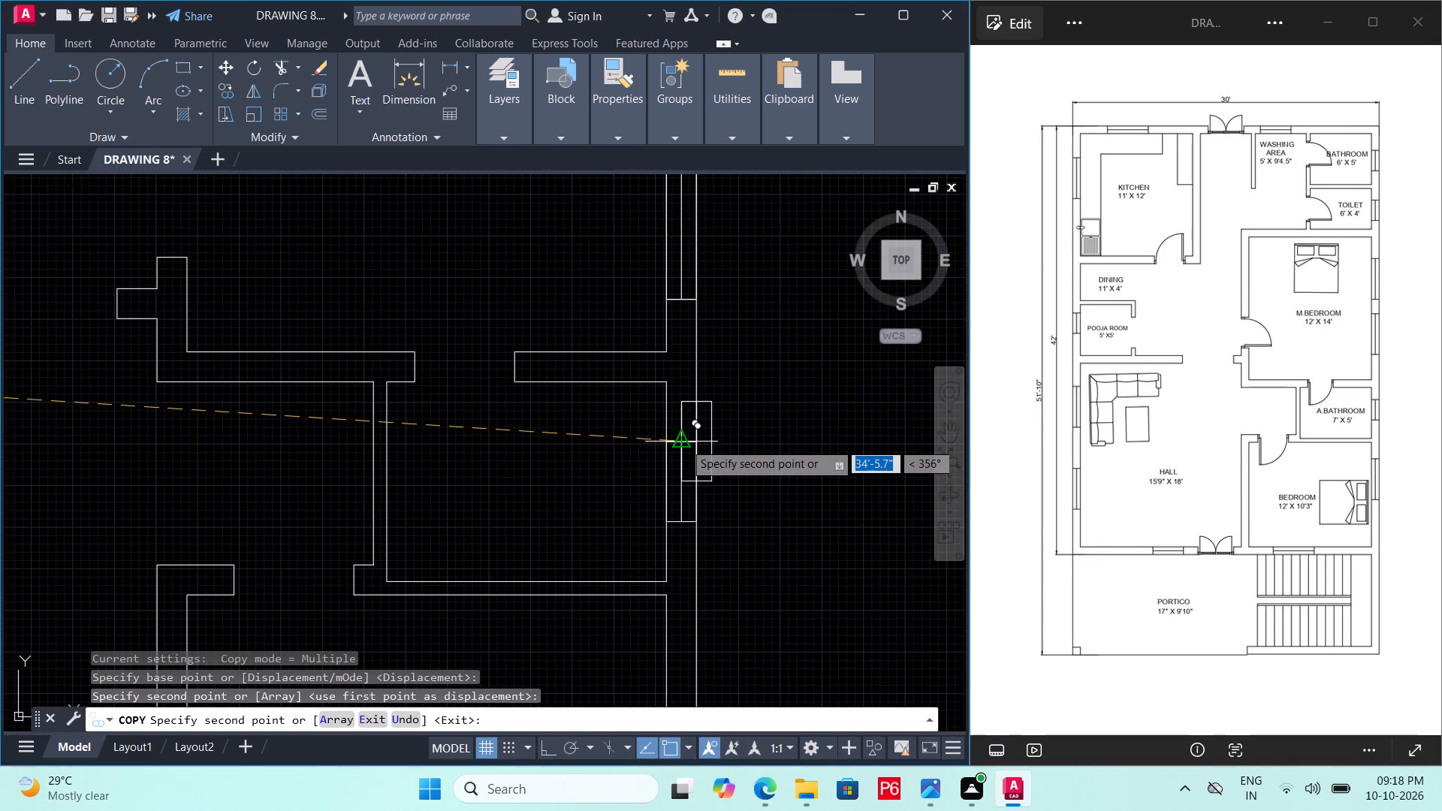
Save the drawing.
key(ctrl+s)
key(ctrl+s)
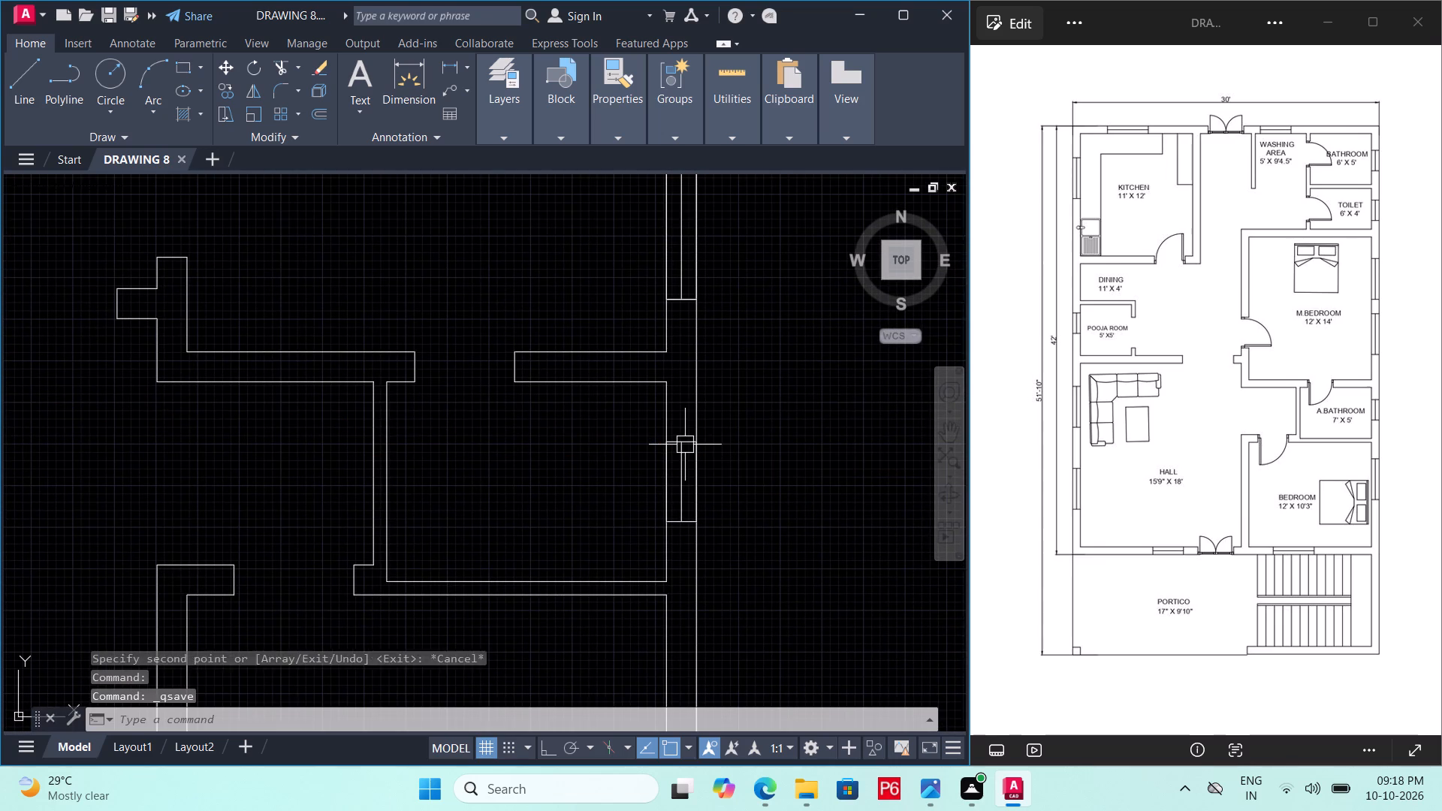
key(ctrl+s)
Trim the east wall's inner line between the two lines of the partition separating the bathroom and toilet.
scroll(690, 455, down, 2)
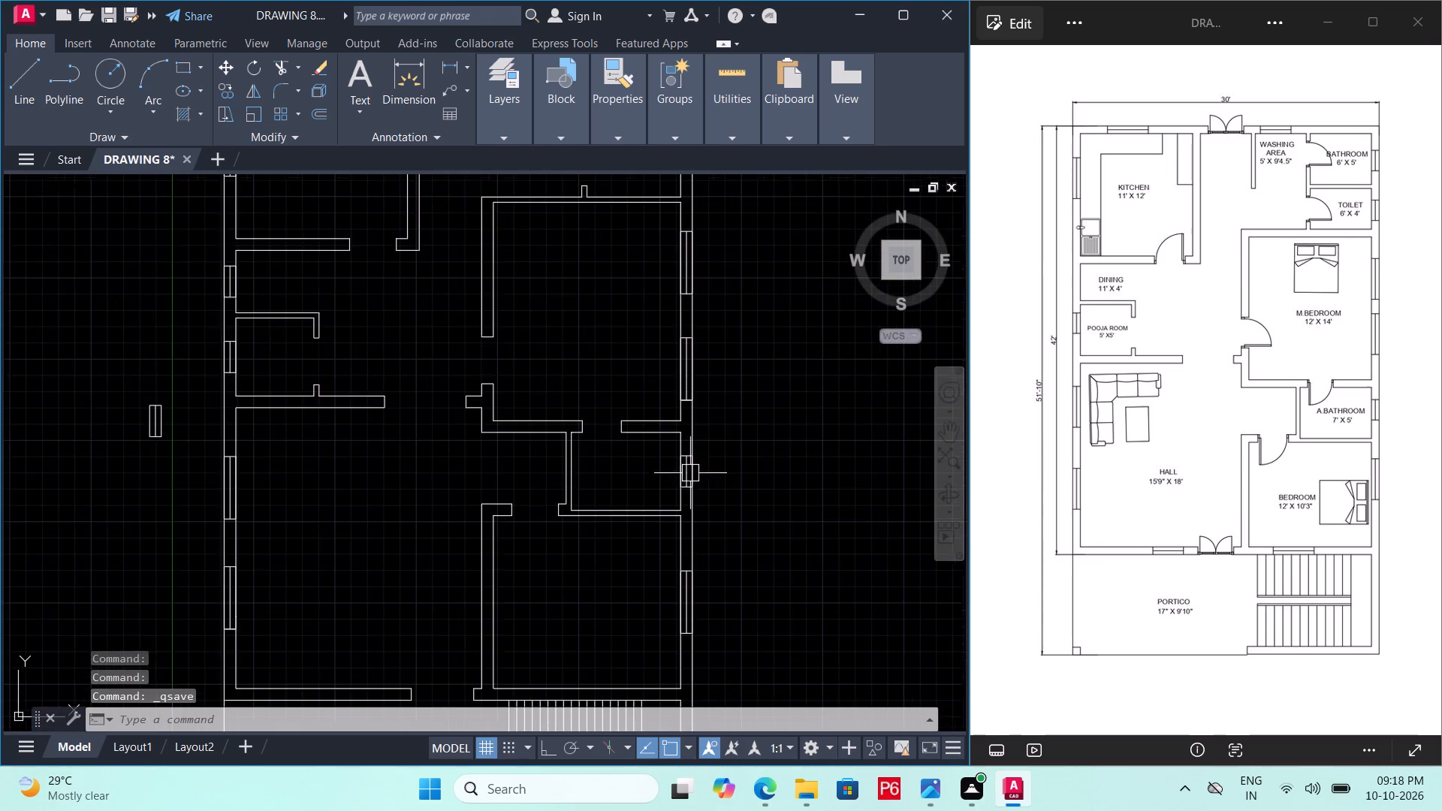
middle_drag(689, 473, 669, 612)
scroll(689, 473, down, 1)
scroll(669, 612, up, 1)
scroll(657, 282, up, 3)
middle_drag(657, 286, 660, 317)
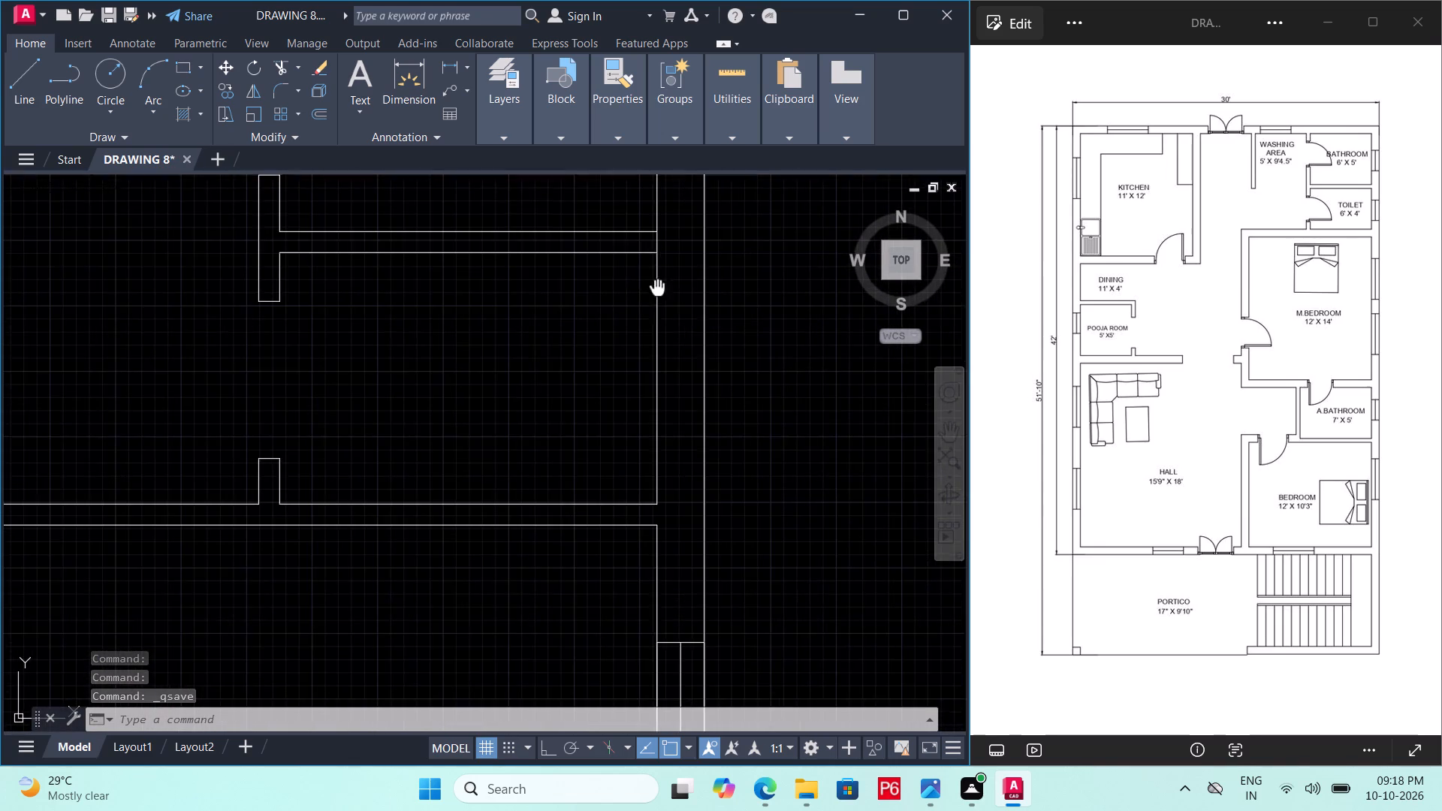
middle_drag(660, 317, 671, 428)
text(TR)
key(space)
key(space)
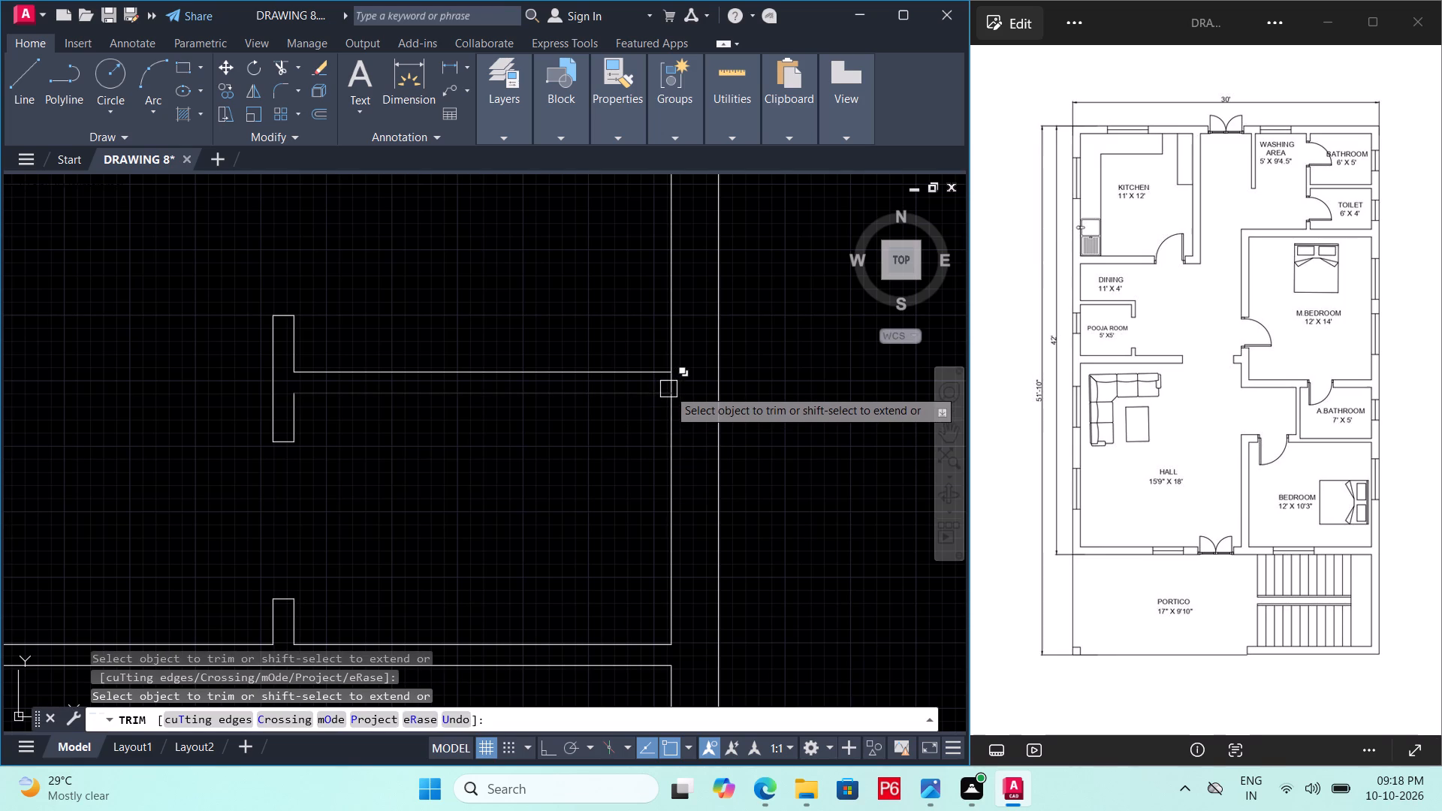
scroll(681, 380, up, 3)
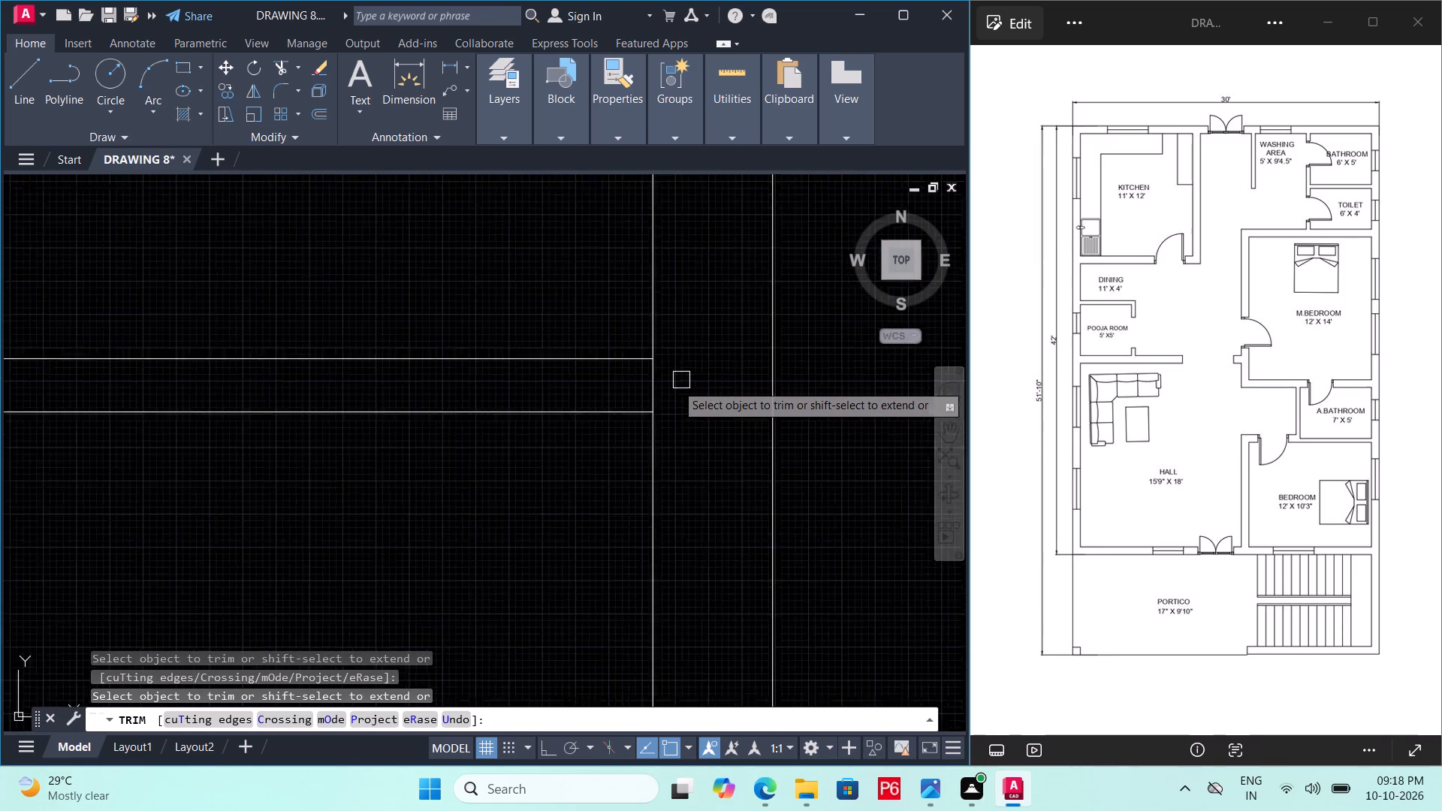
click(643, 389)
scroll(671, 446, down, 7)
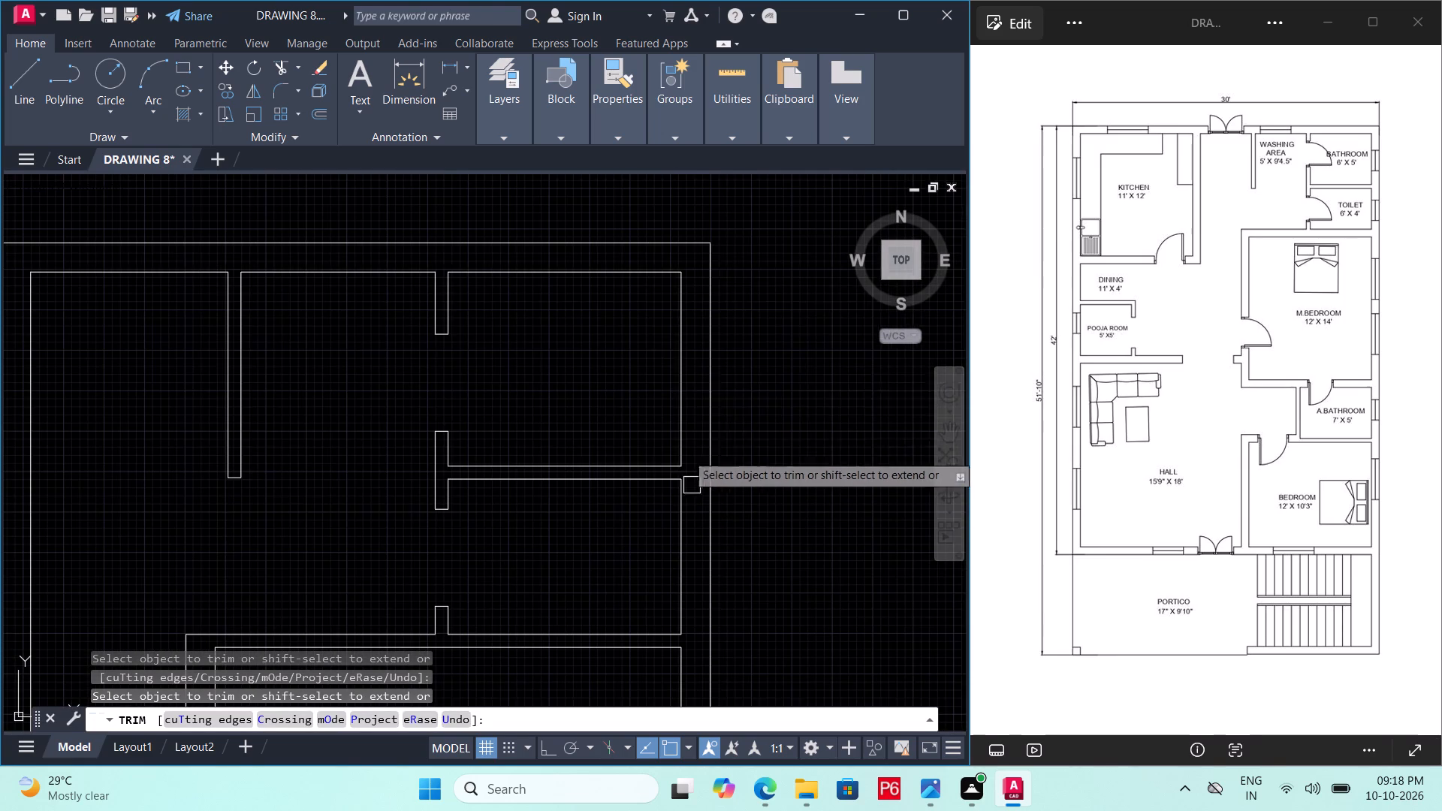
middle_drag(667, 460, 658, 299)
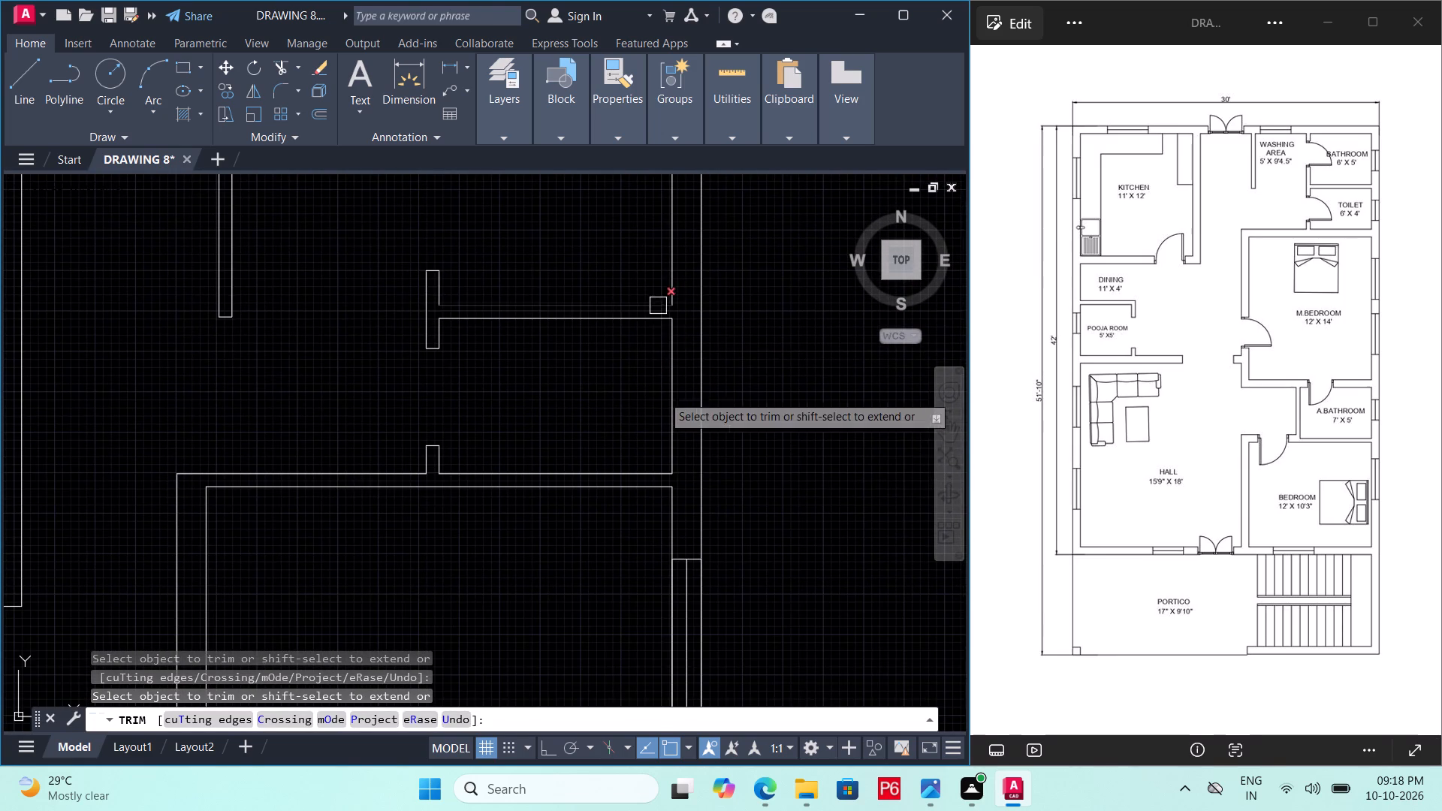
scroll(677, 465, down, 2)
middle_drag(715, 528, 705, 342)
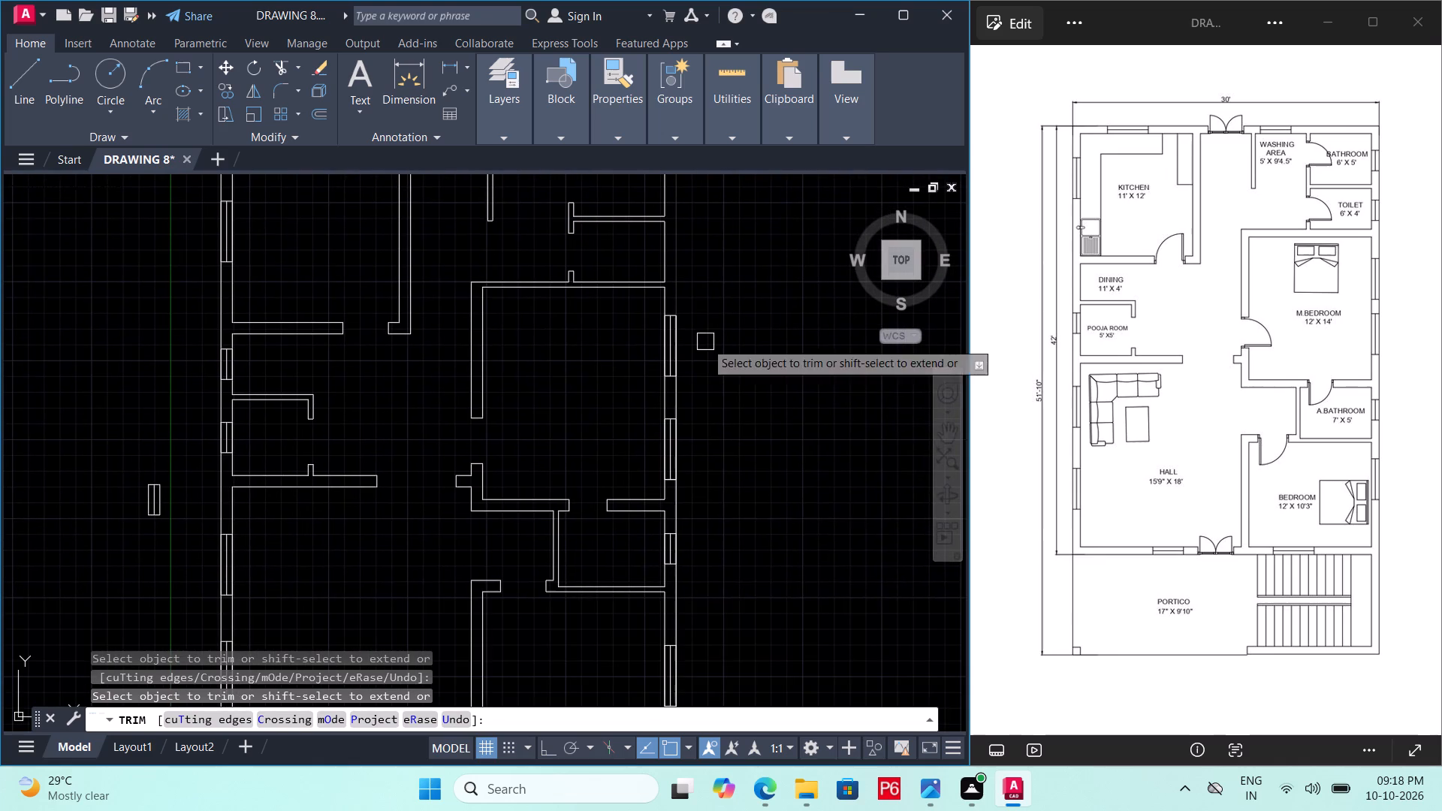
middle_drag(684, 527, 718, 718)
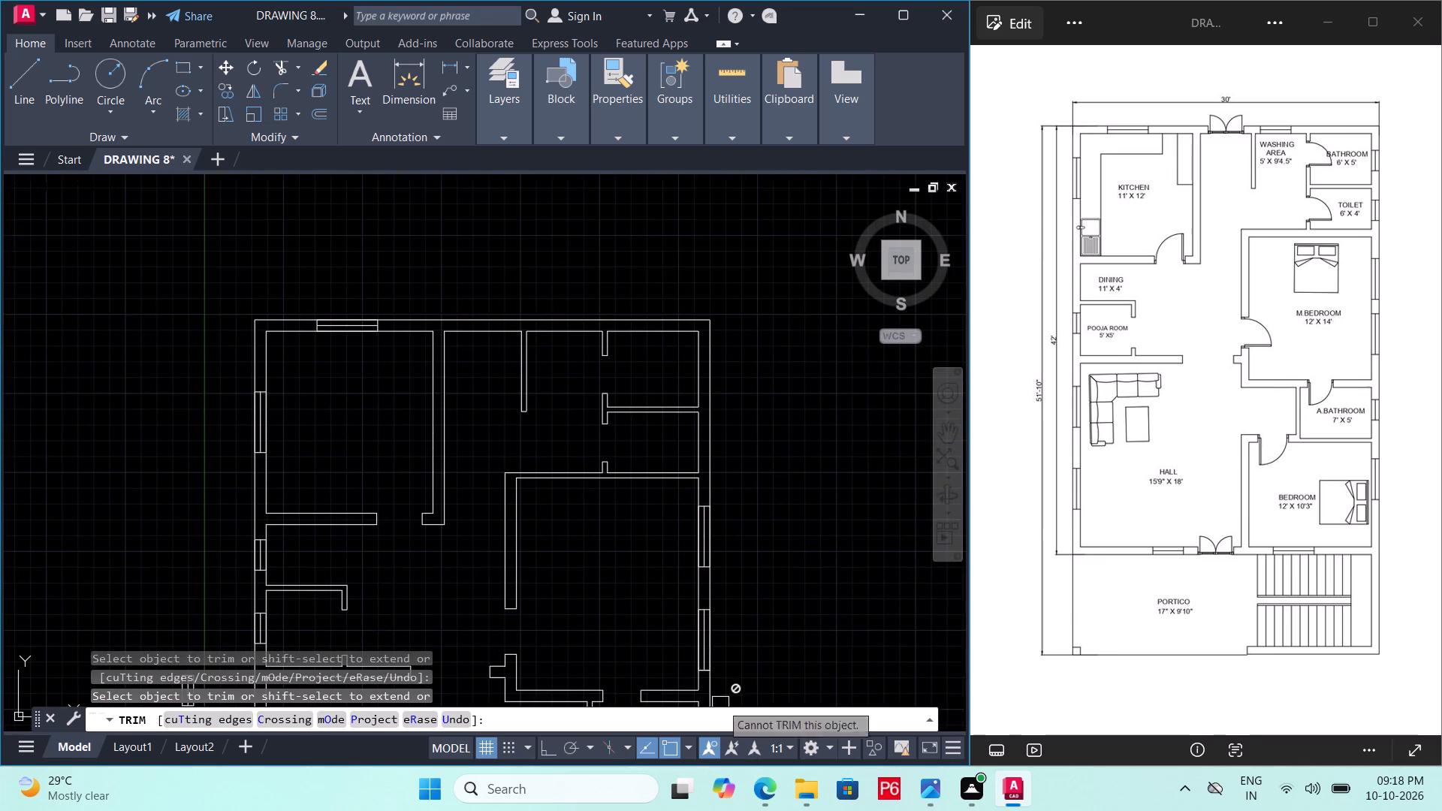
Save the drawing.
key(ctrl+s)
key(ctrl+s)
Copy the attached bathroom's block V by its west-edge midpoint to the midpoint of the toilet's east wall inner line.
middle_drag(732, 619, 715, 384)
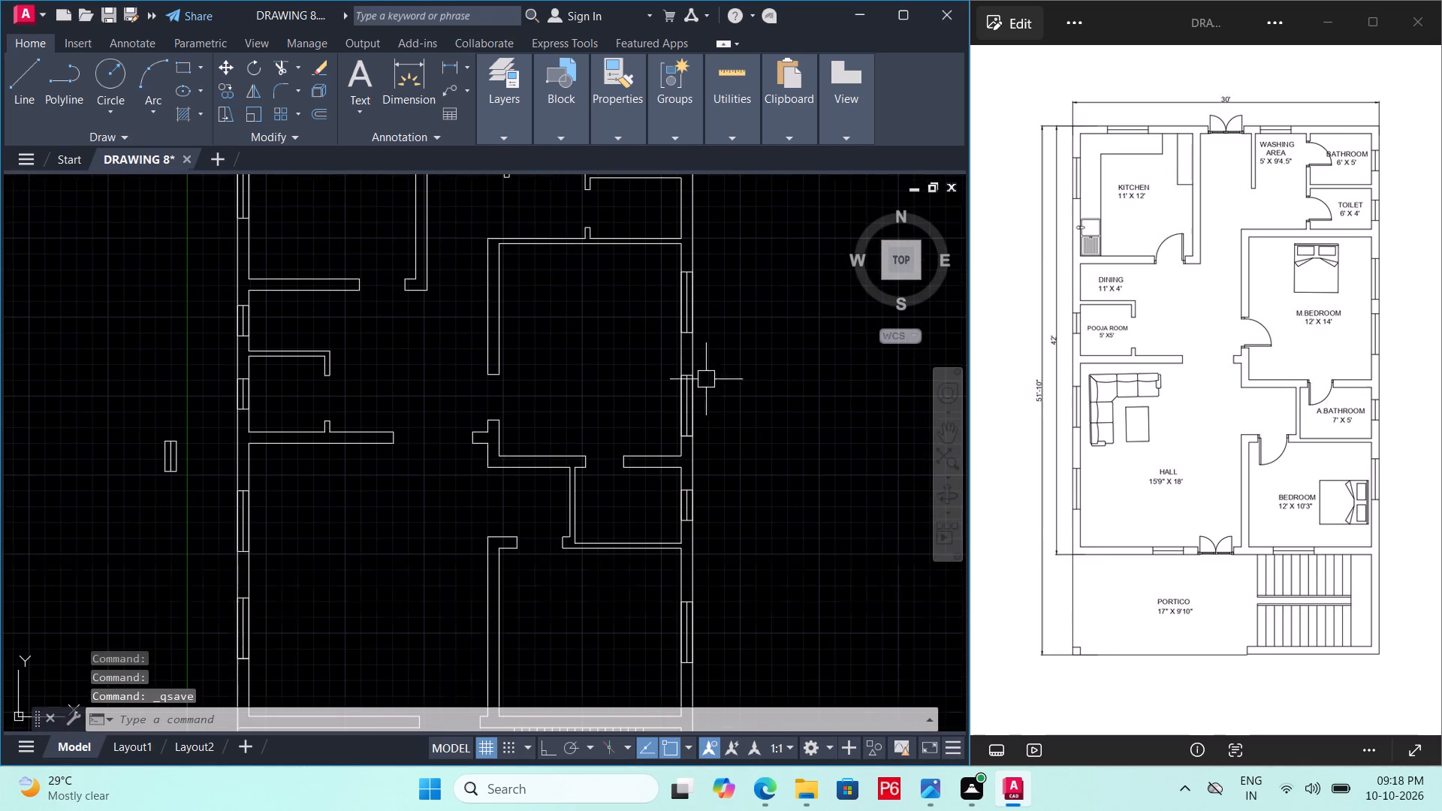
scroll(673, 512, up, 2)
click(702, 506)
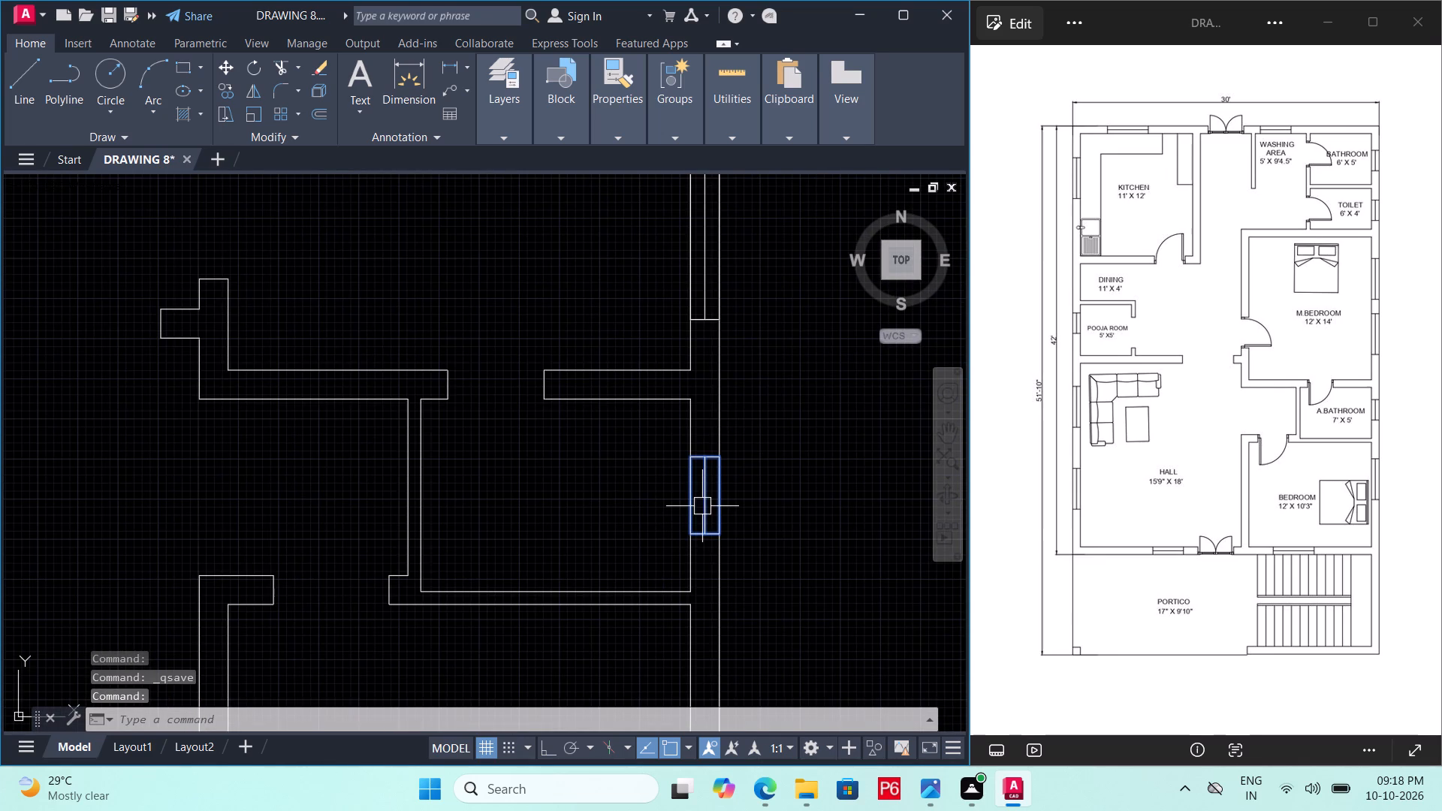
text(CO)
key(space)
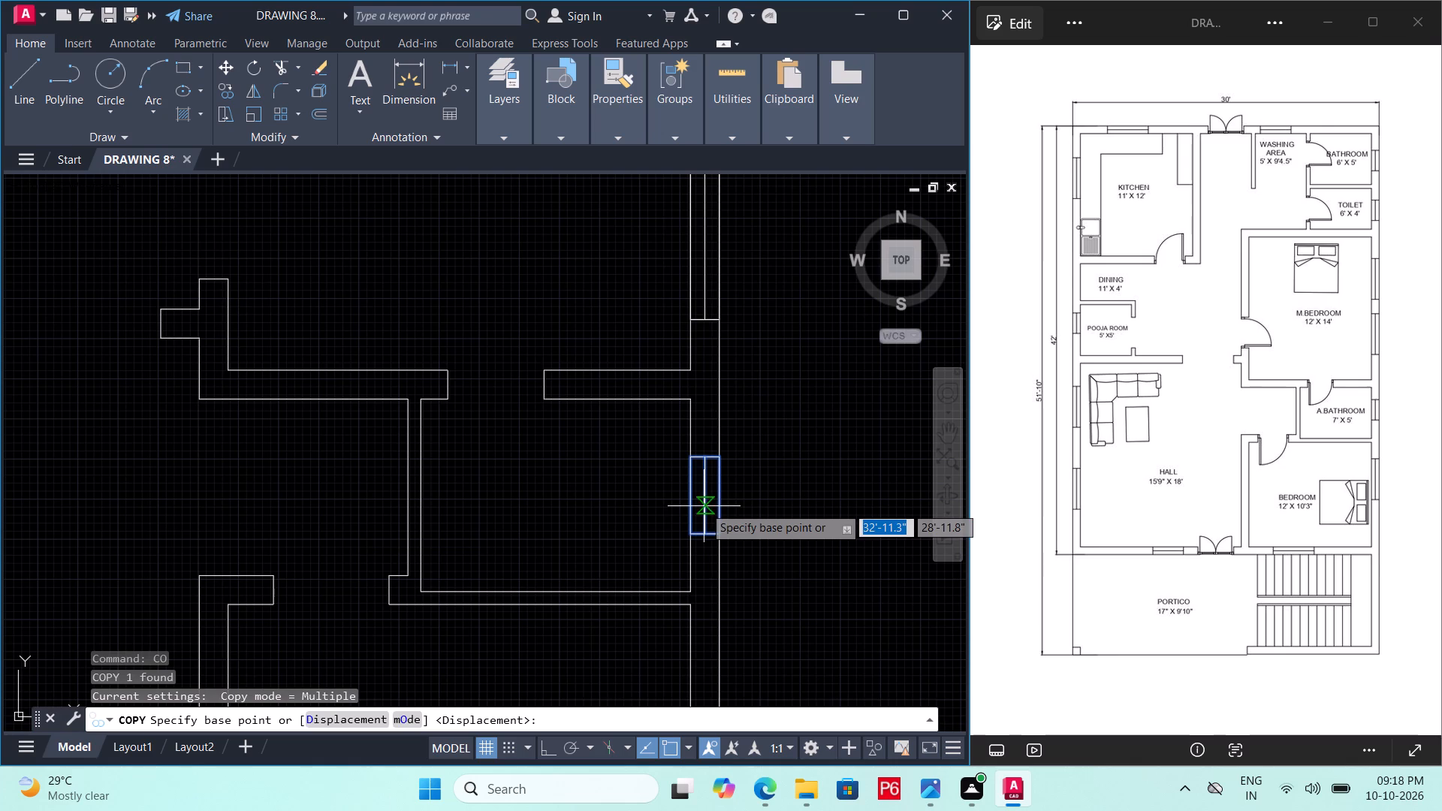
click(695, 499)
middle_drag(707, 351, 703, 598)
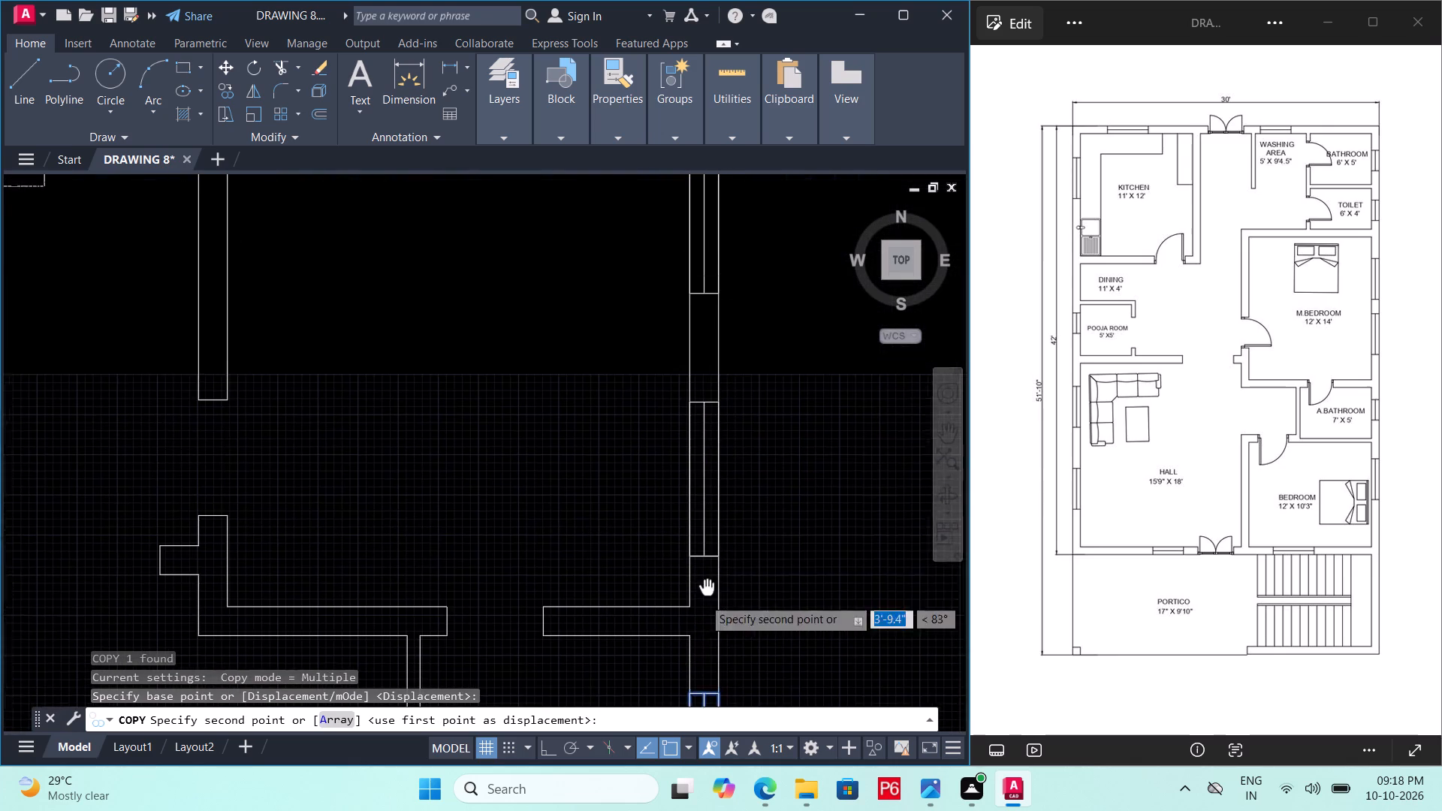
middle_drag(709, 355, 737, 701)
middle_drag(753, 412, 752, 497)
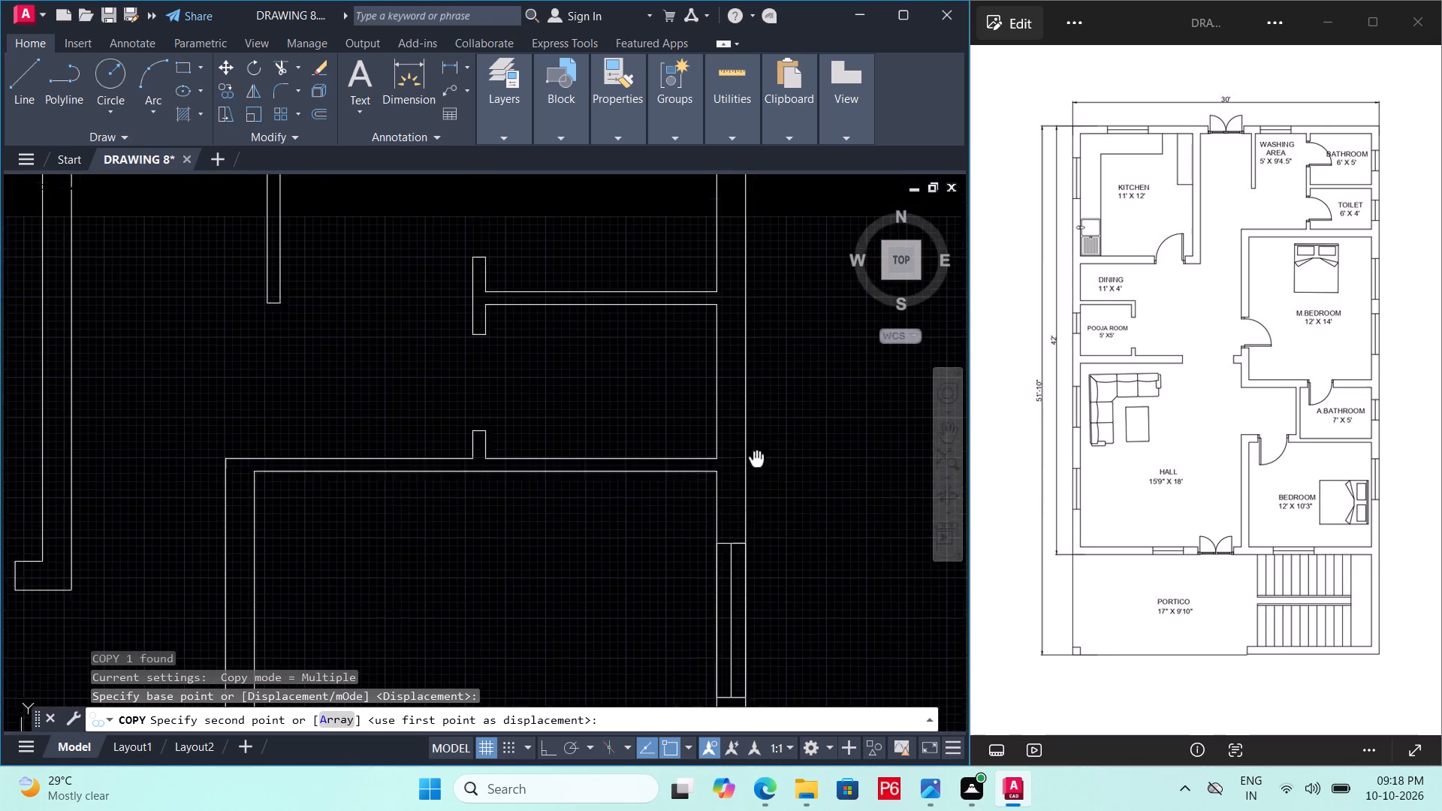
middle_drag(752, 497, 750, 498)
double_click(714, 415)
Place another copy of block V at the midpoint of the inner line of the northeast bathroom's east wall.
middle_drag(753, 366, 747, 411)
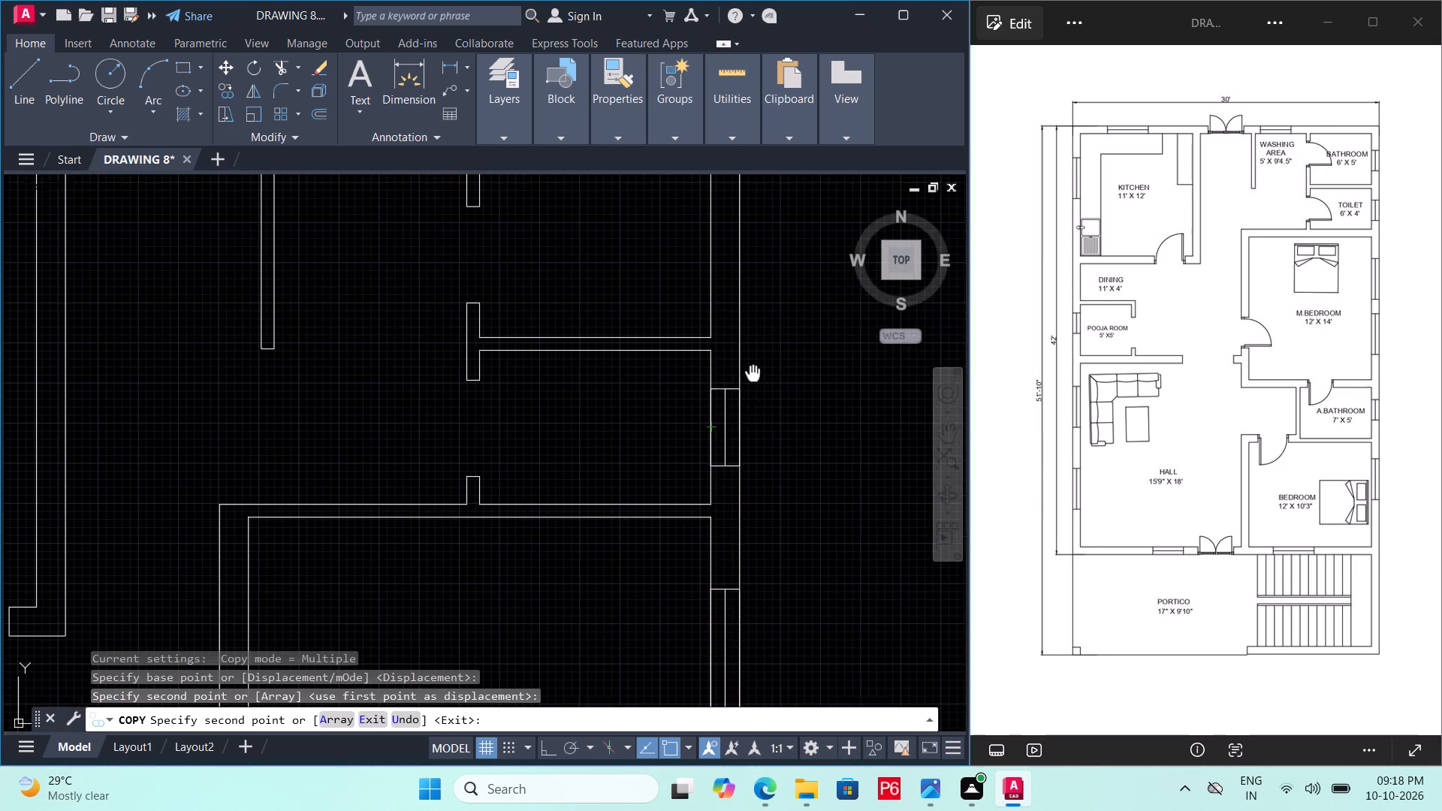
middle_drag(747, 411, 696, 522)
click(659, 394)
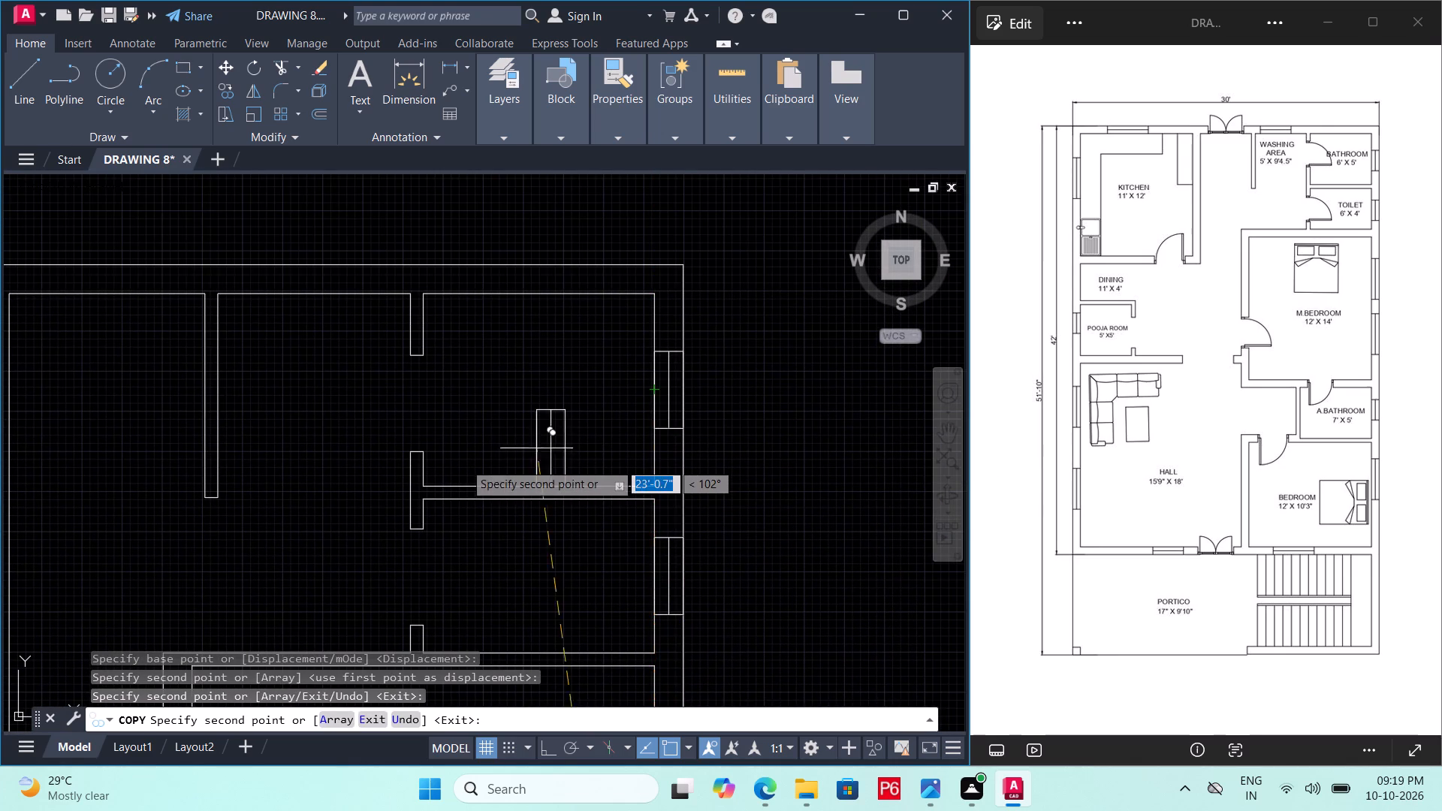
scroll(518, 455, down, 2)
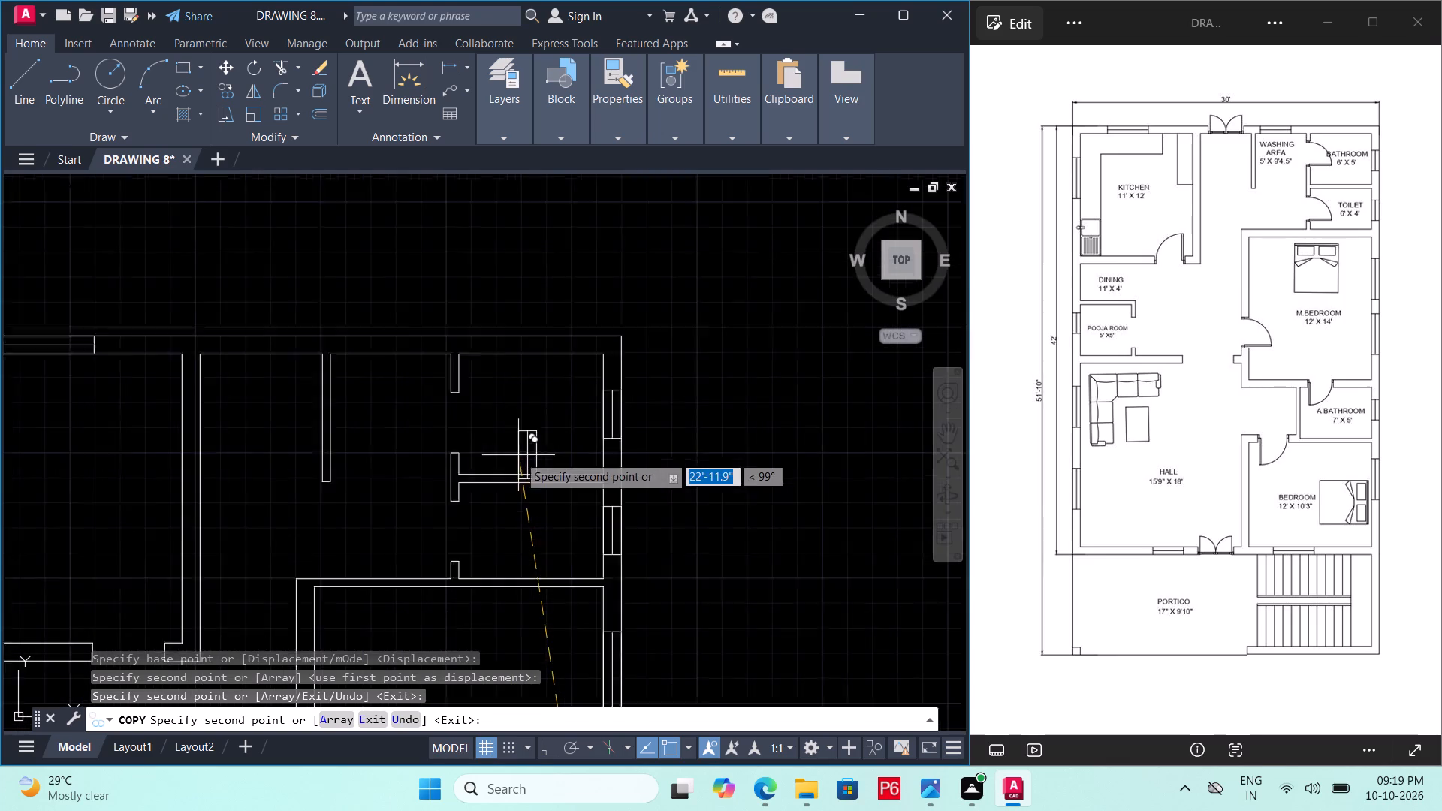
End the block copying and save the drawing.
middle_drag(523, 572, 723, 234)
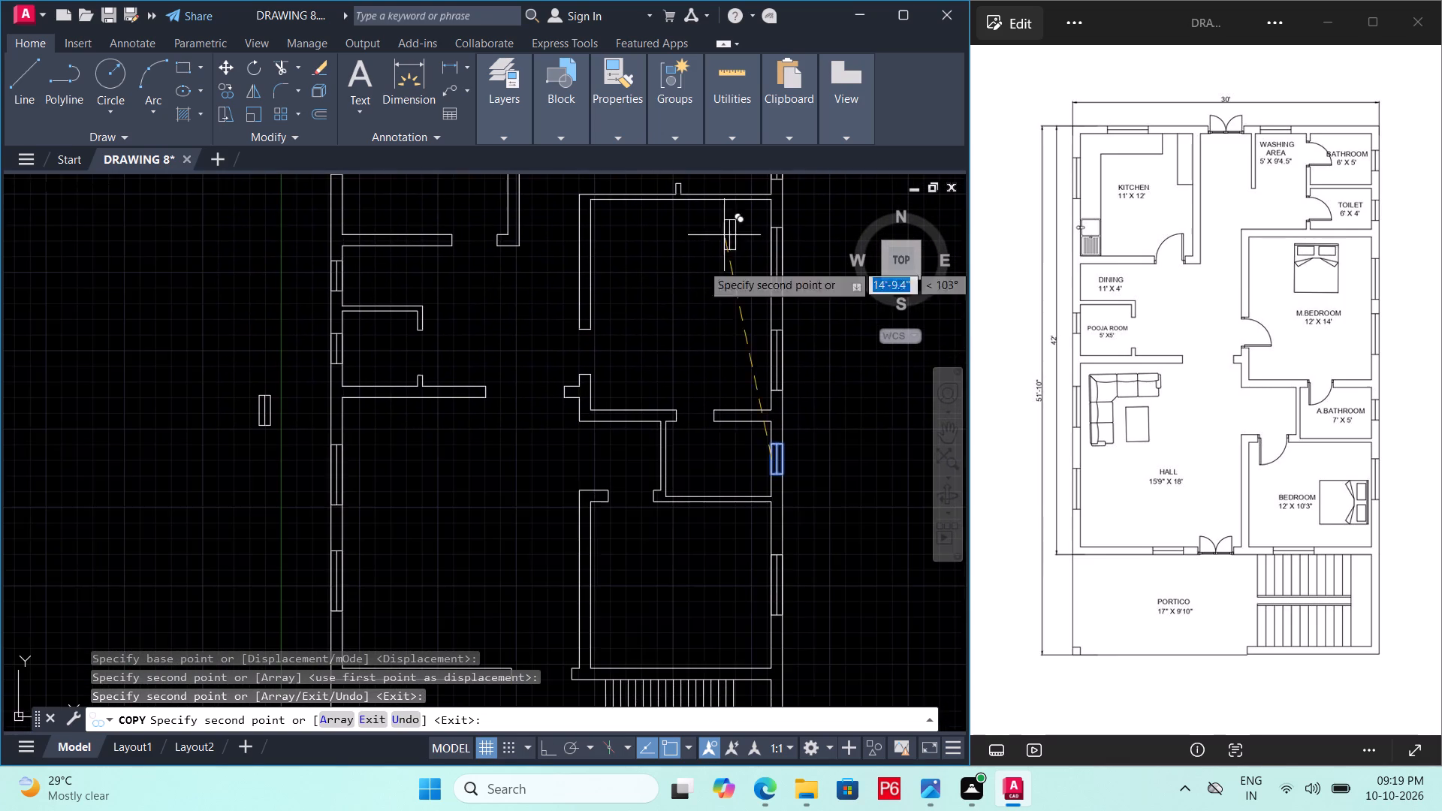
scroll(529, 378, down, 1)
middle_drag(529, 378, 518, 494)
key(ctrl+s)
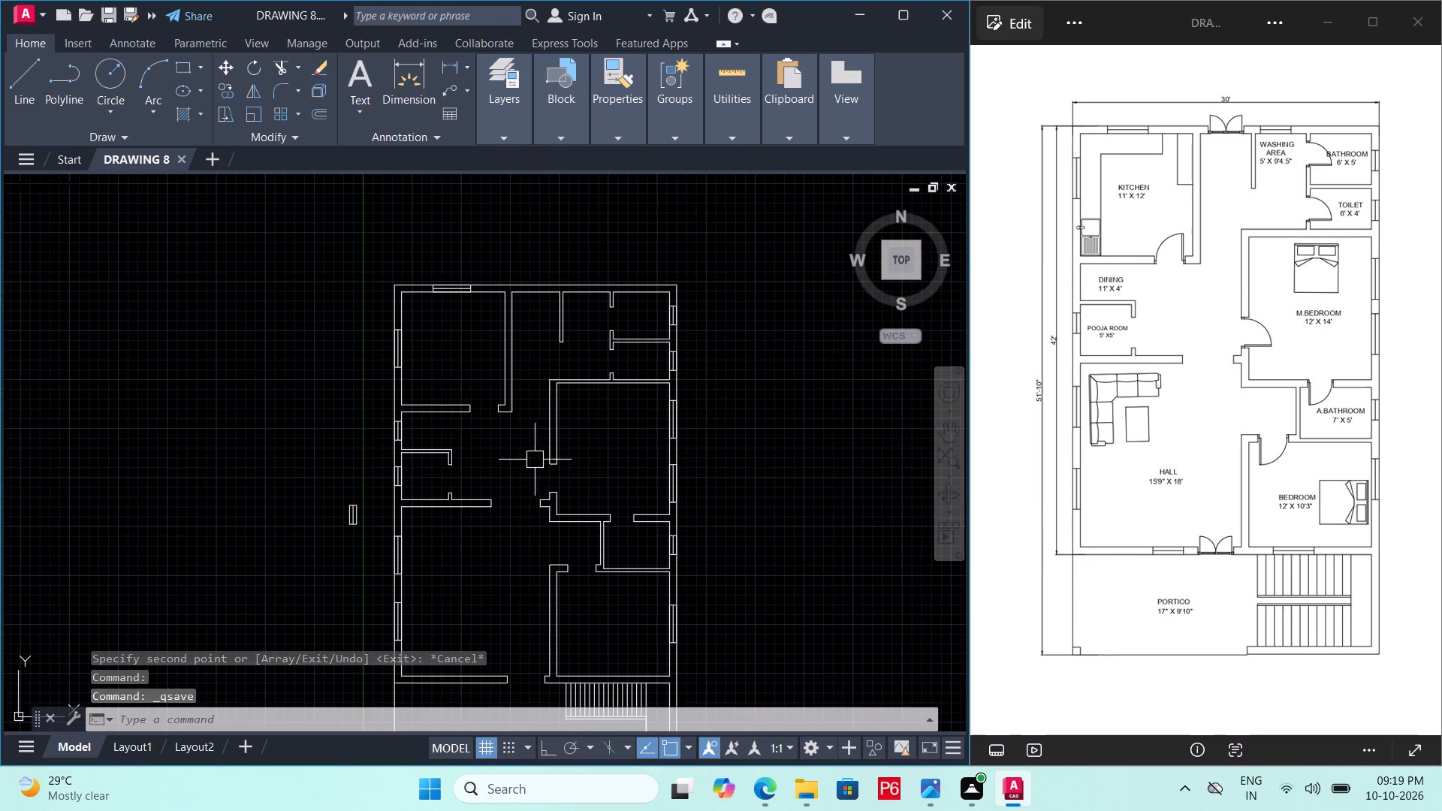
Copy the northeast bathroom's east wall opening block by its bottom midpoint to an empty spot inside that bathroom.
scroll(608, 297, up, 2)
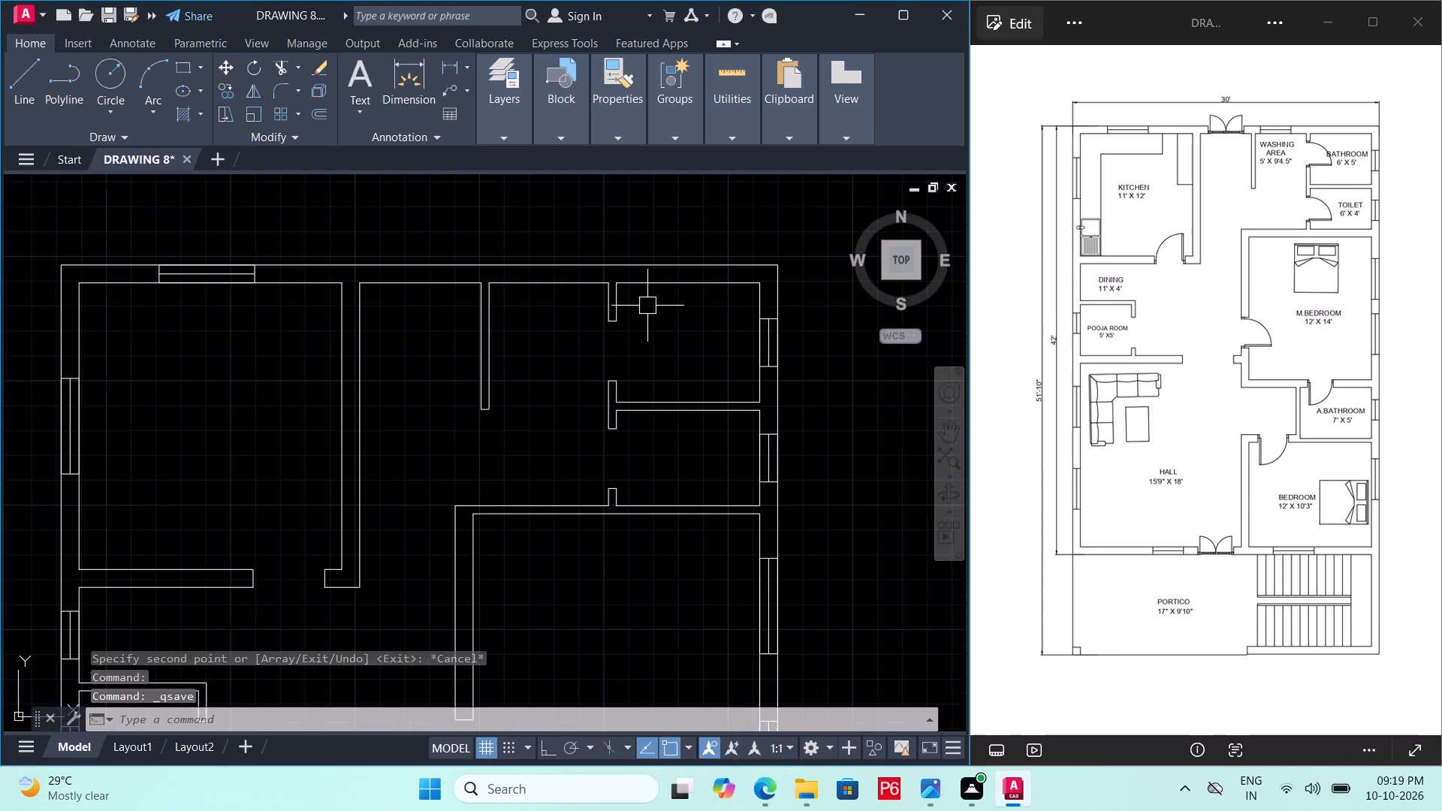
scroll(659, 303, up, 1)
click(837, 344)
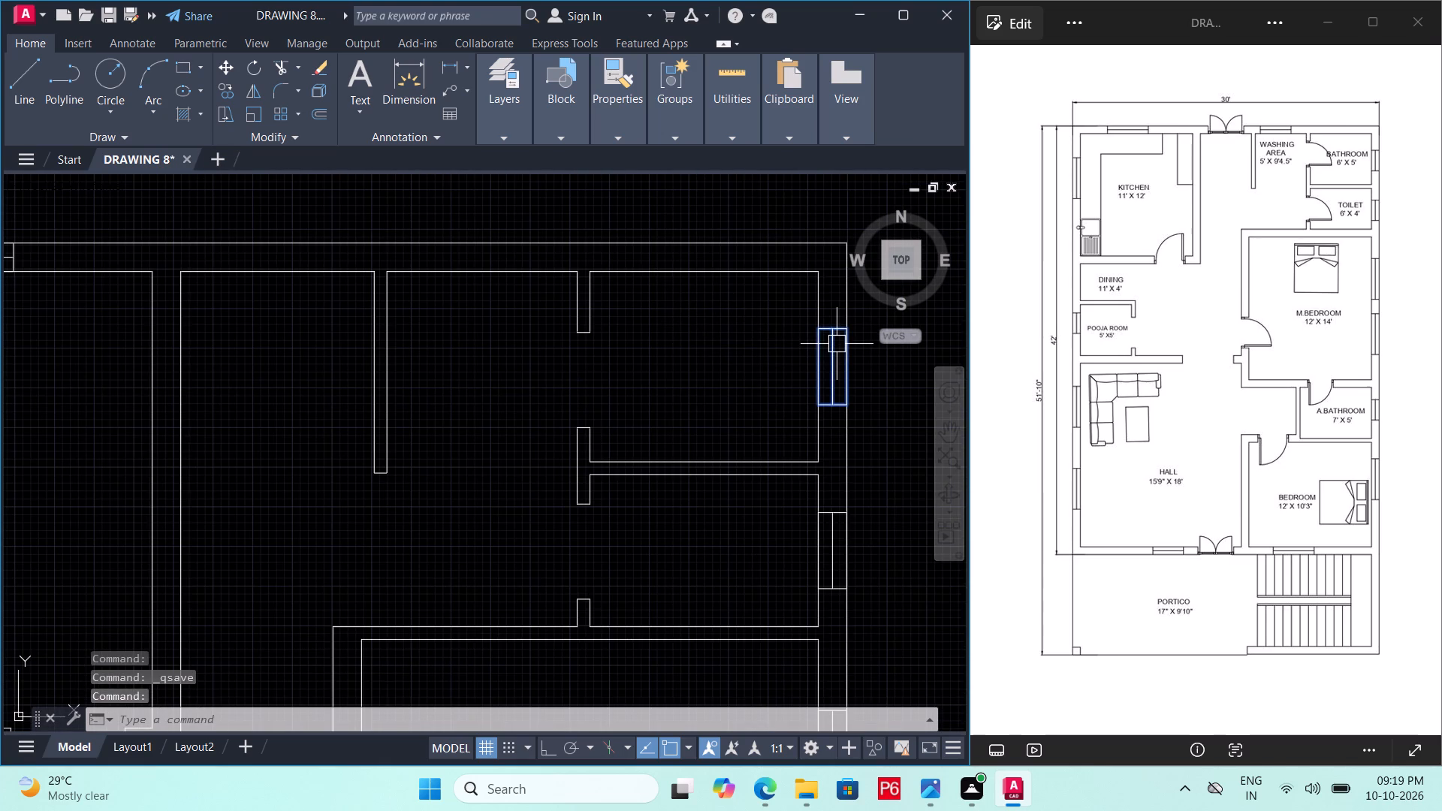
text(CO)
key(space)
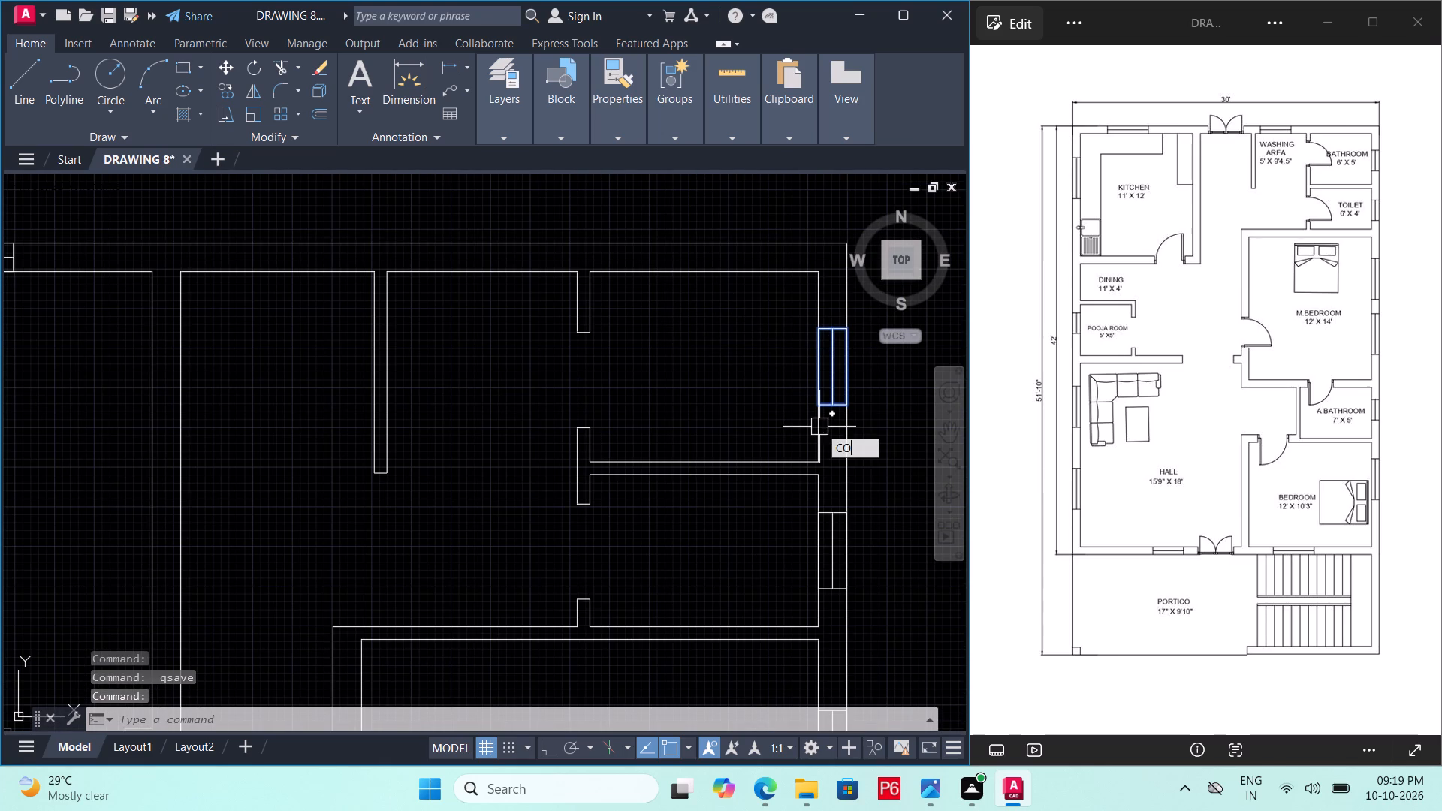
click(831, 399)
middle_drag(503, 315, 508, 319)
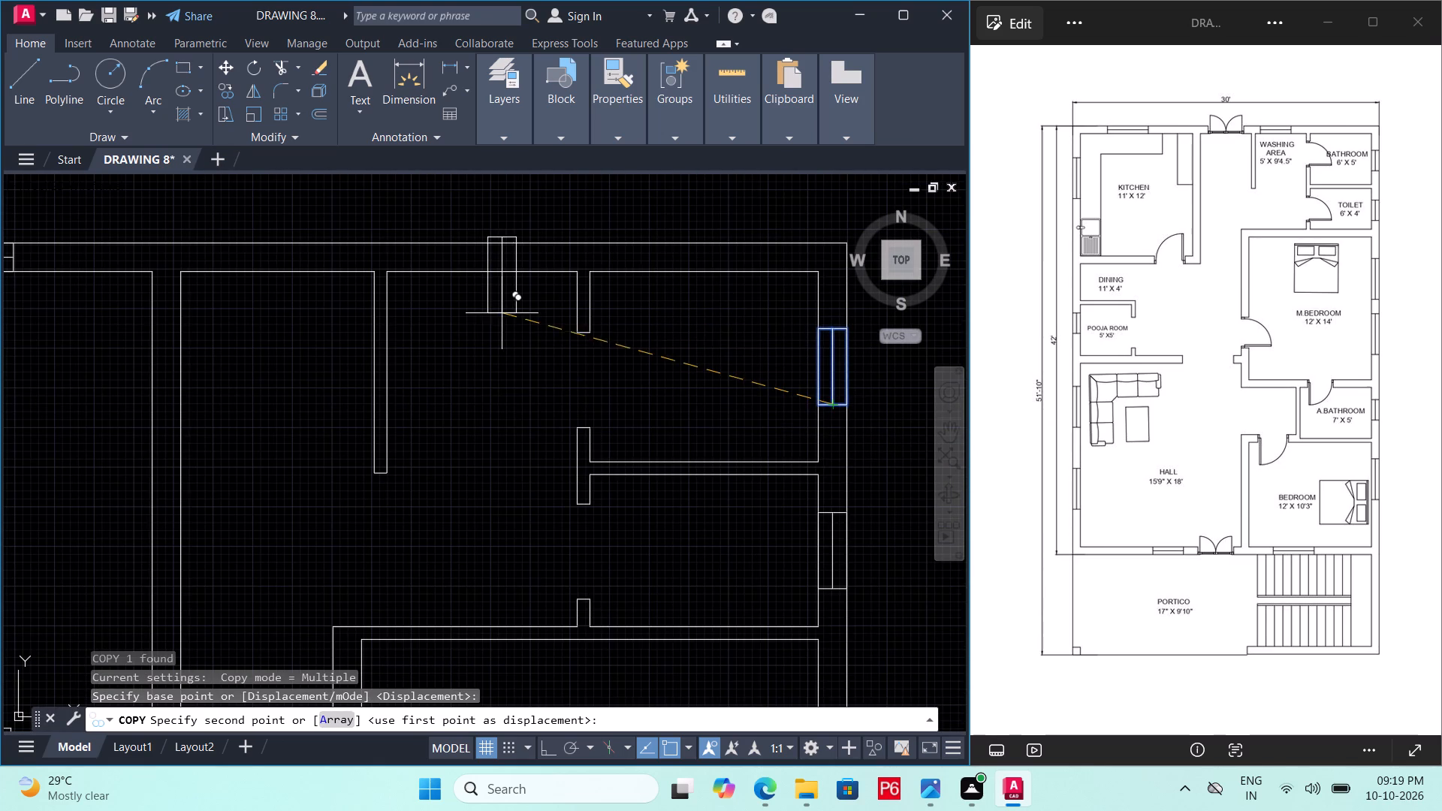
middle_drag(508, 319, 555, 366)
click(727, 447)
key(Escape)
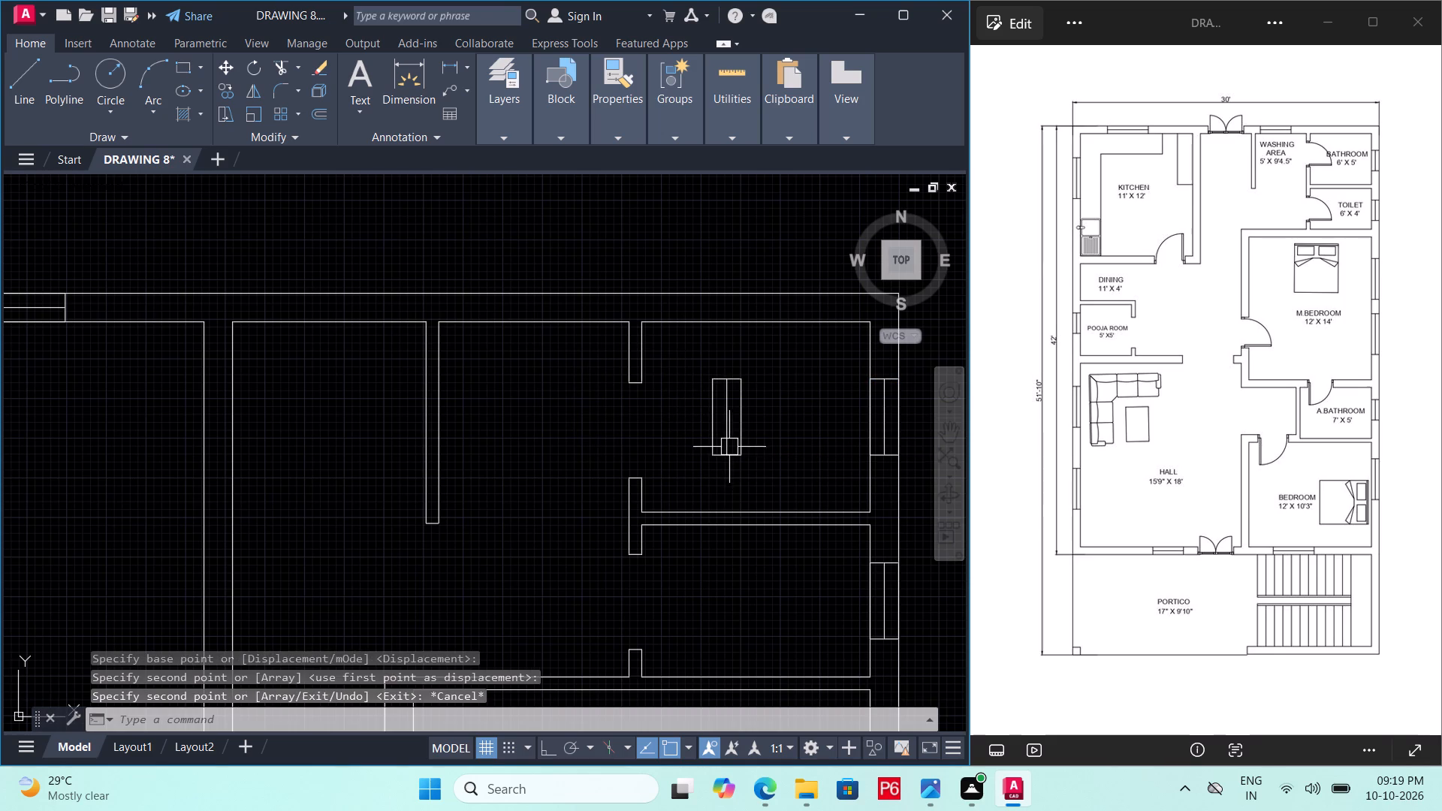
Rotate the loose block copy 270° about its lower-right corner with Ortho on, making it horizontal.
click(734, 444)
text(RO)
key(space)
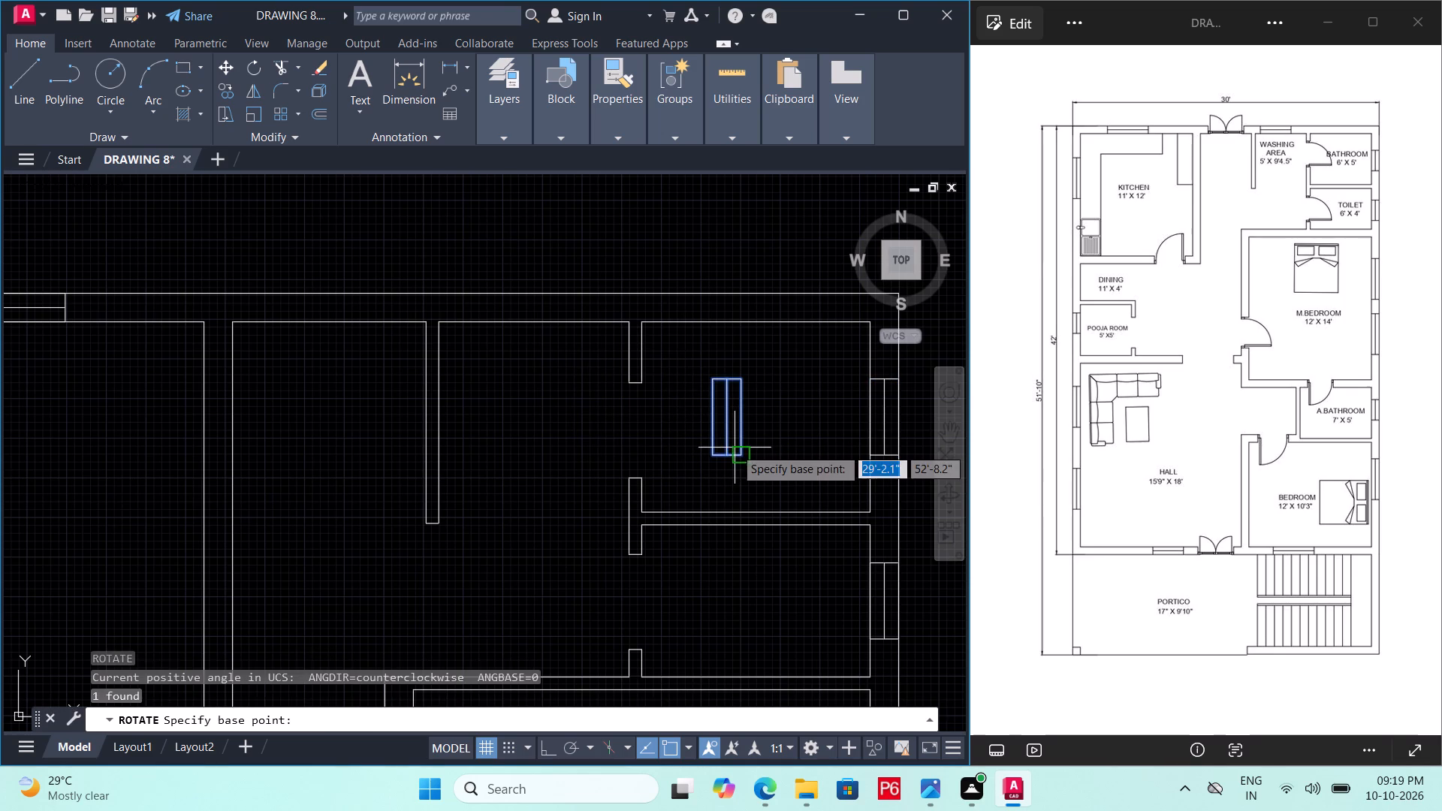
click(737, 453)
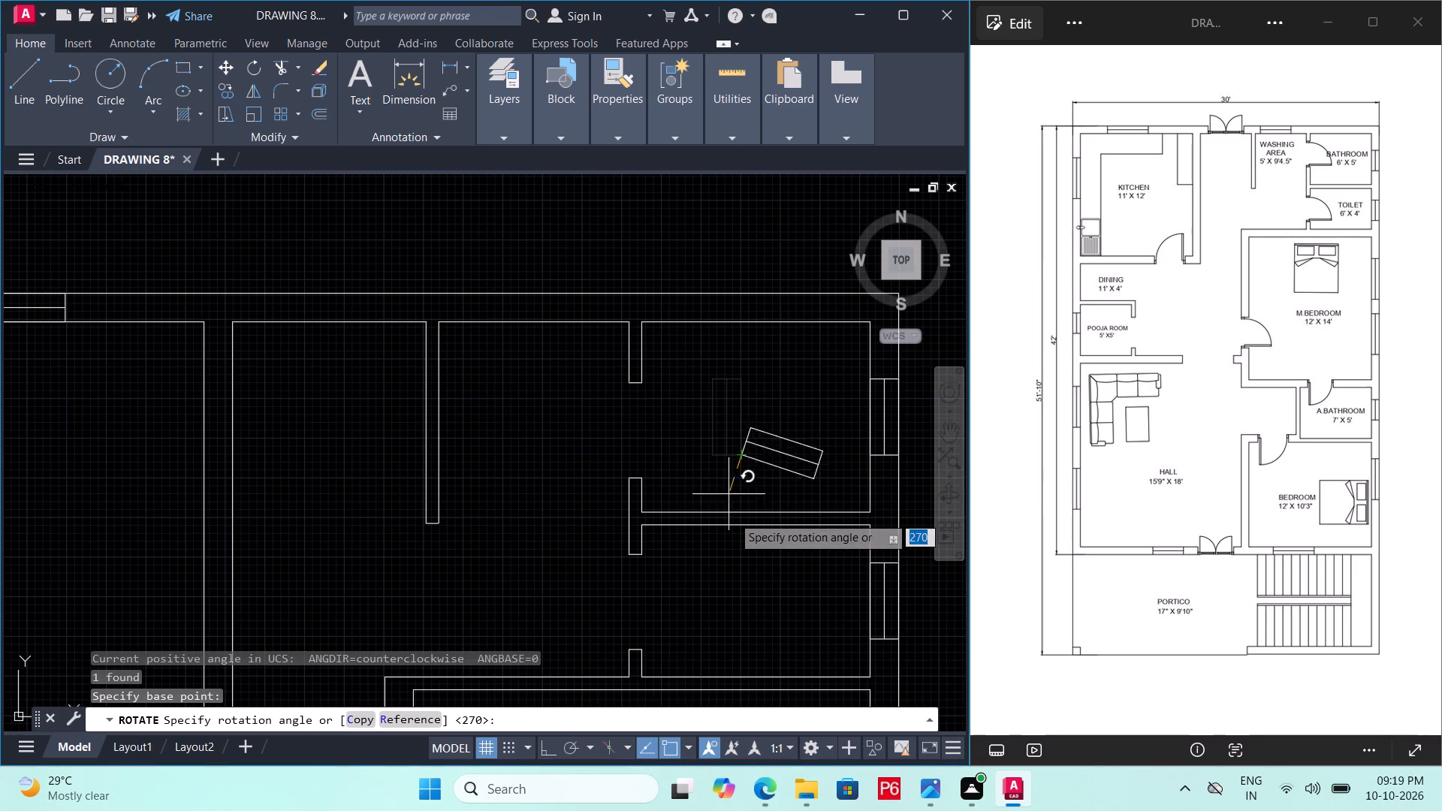
key(F8)
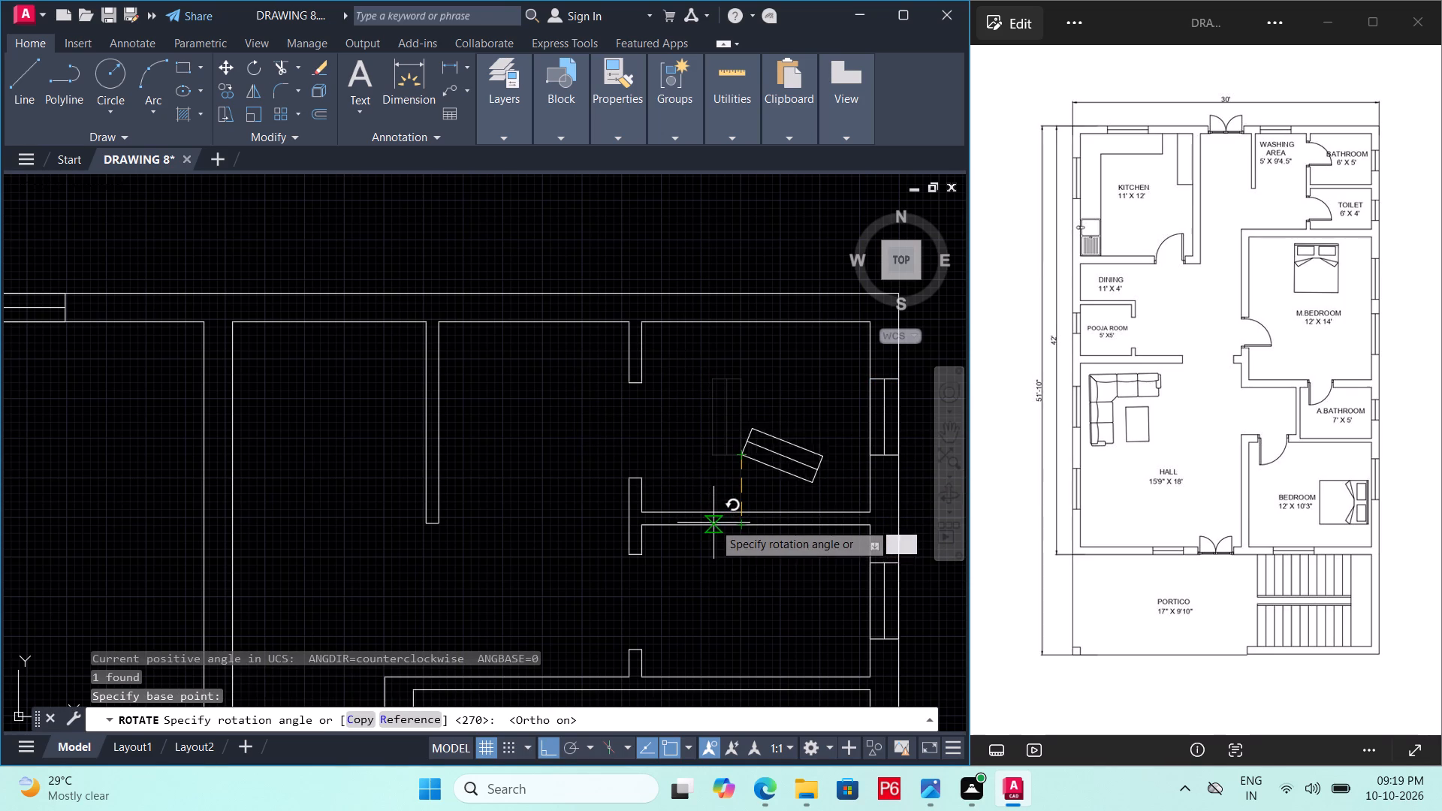
click(728, 502)
key(Escape)
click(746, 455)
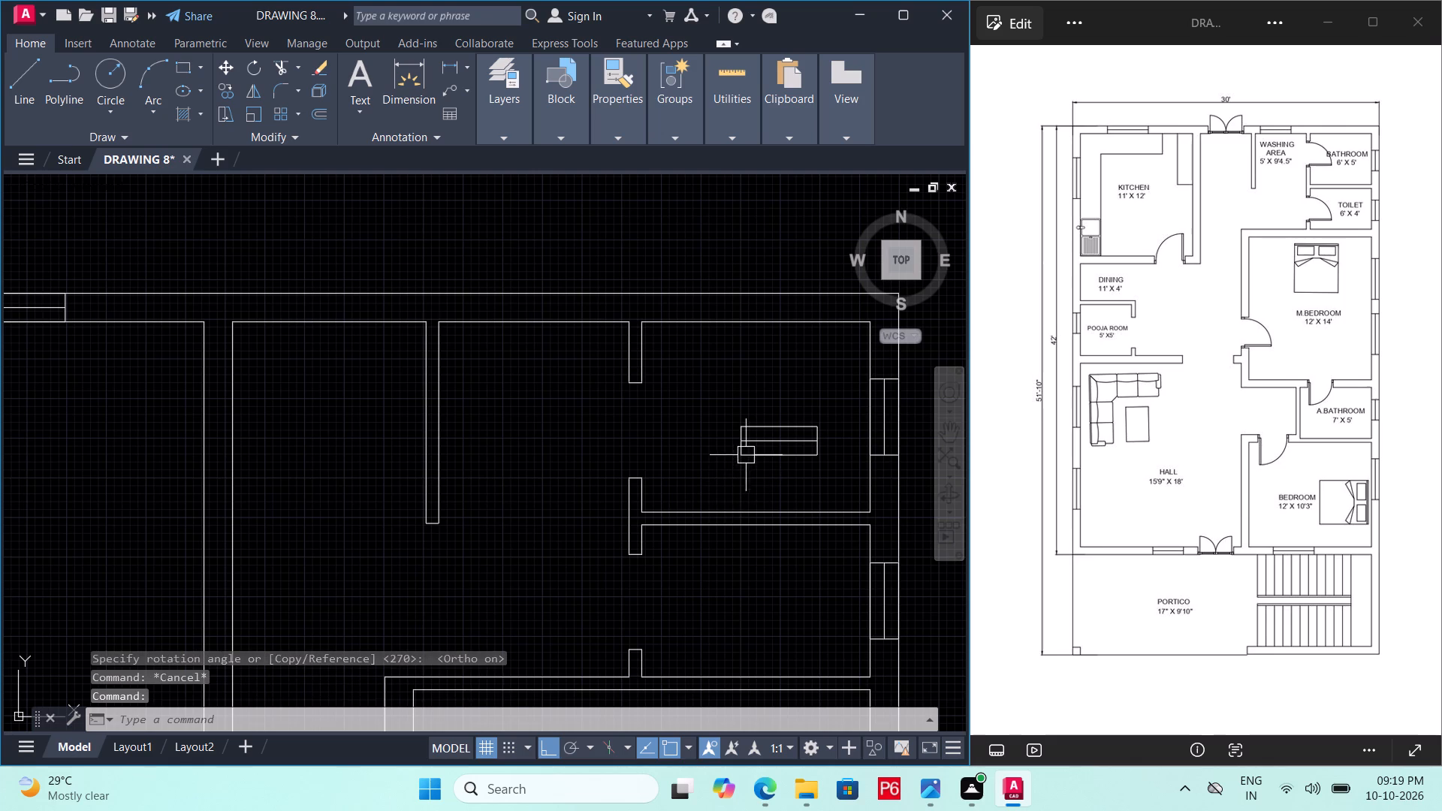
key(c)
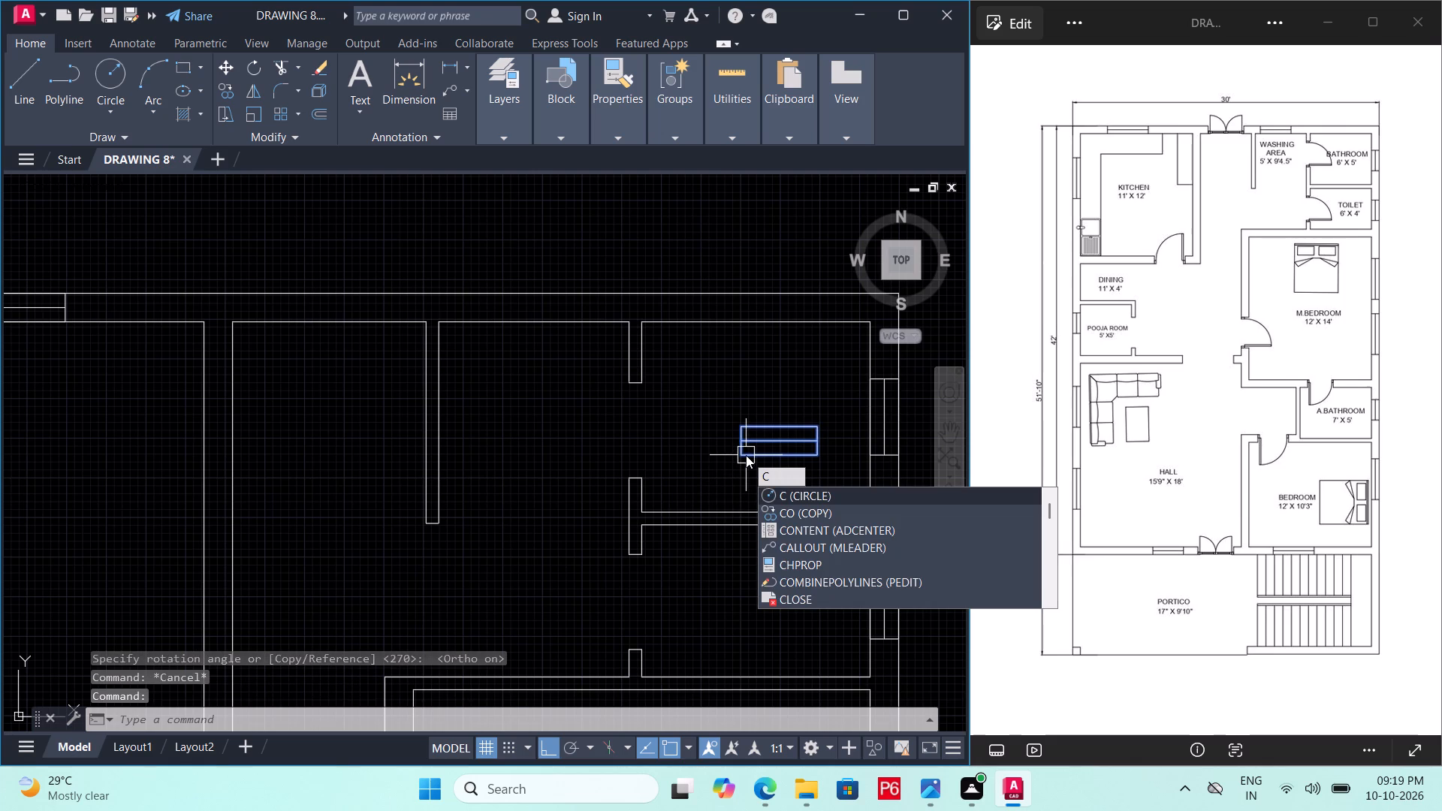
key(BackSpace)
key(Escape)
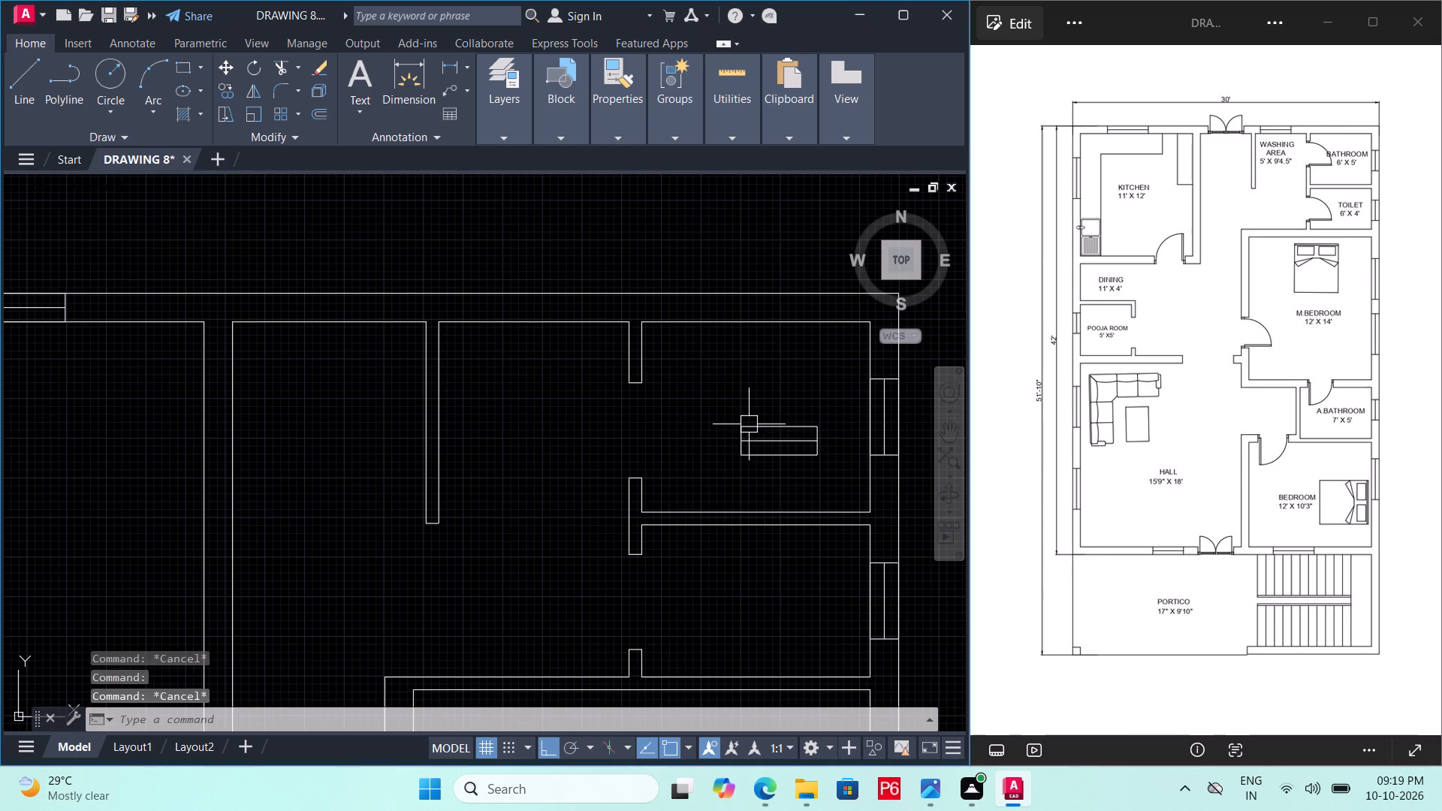
Move the rotated block by its top-edge midpoint to the midpoint of the washing area's north wall inner line, with Ortho off.
click(757, 424)
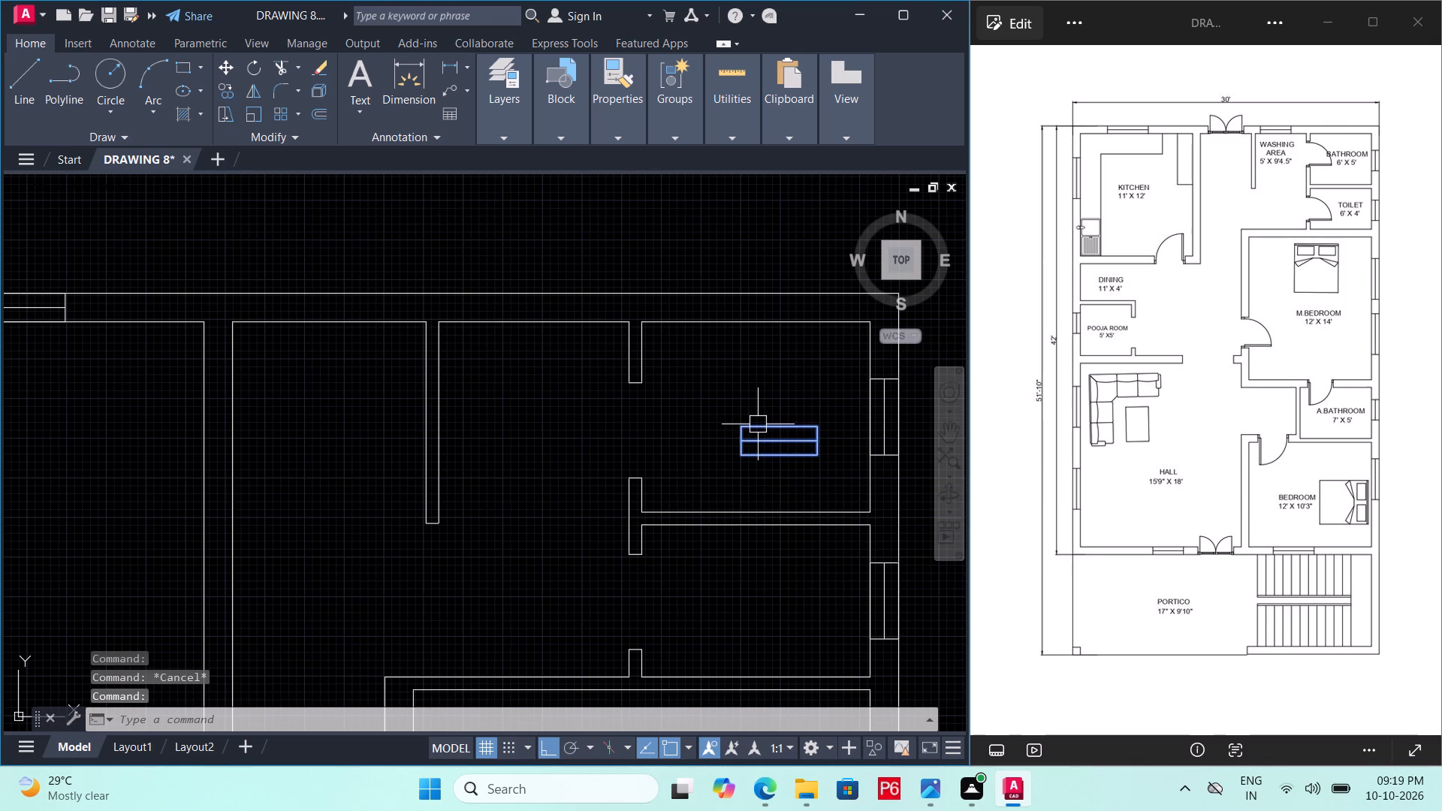
key(c)
key(BackSpace)
text(M)
key(space)
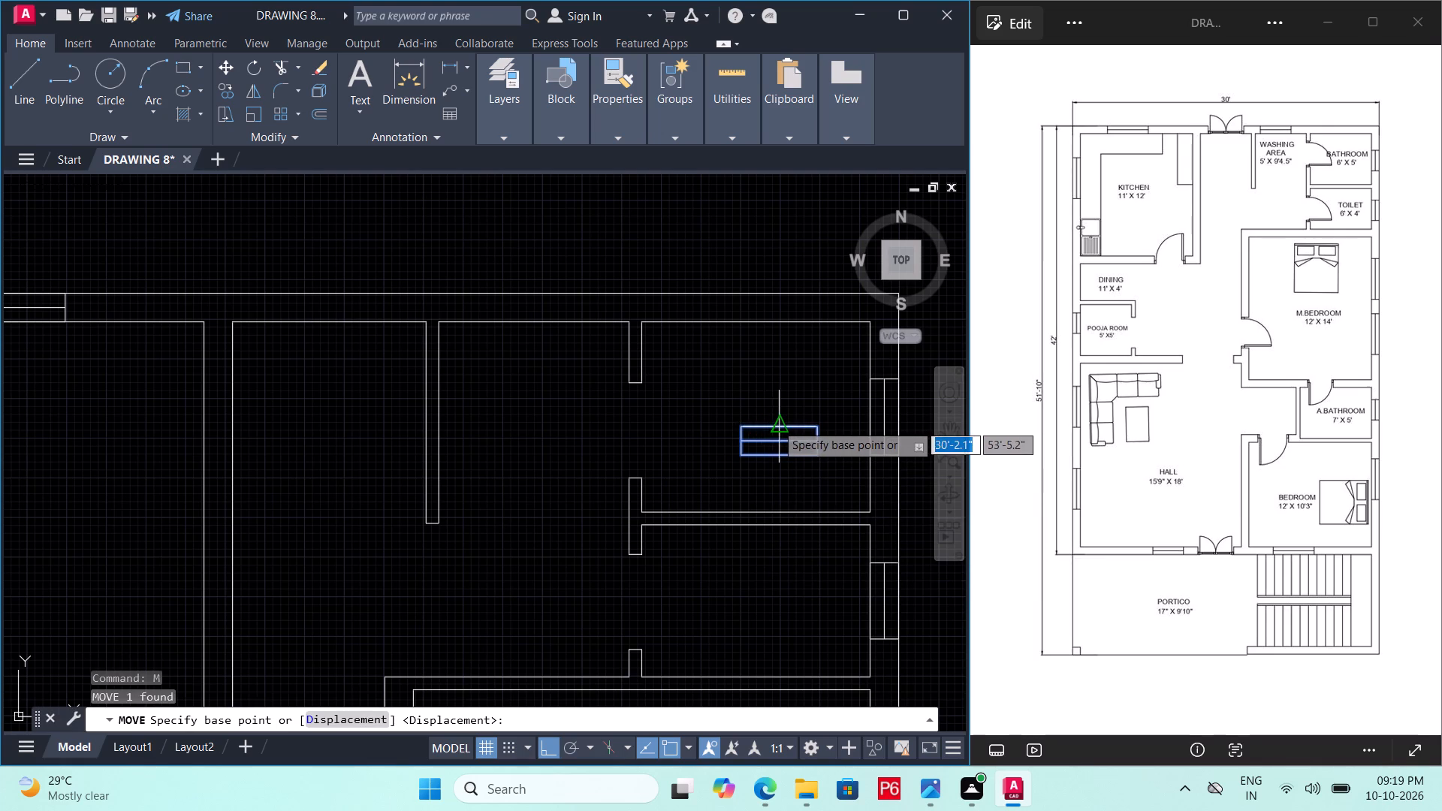
click(776, 424)
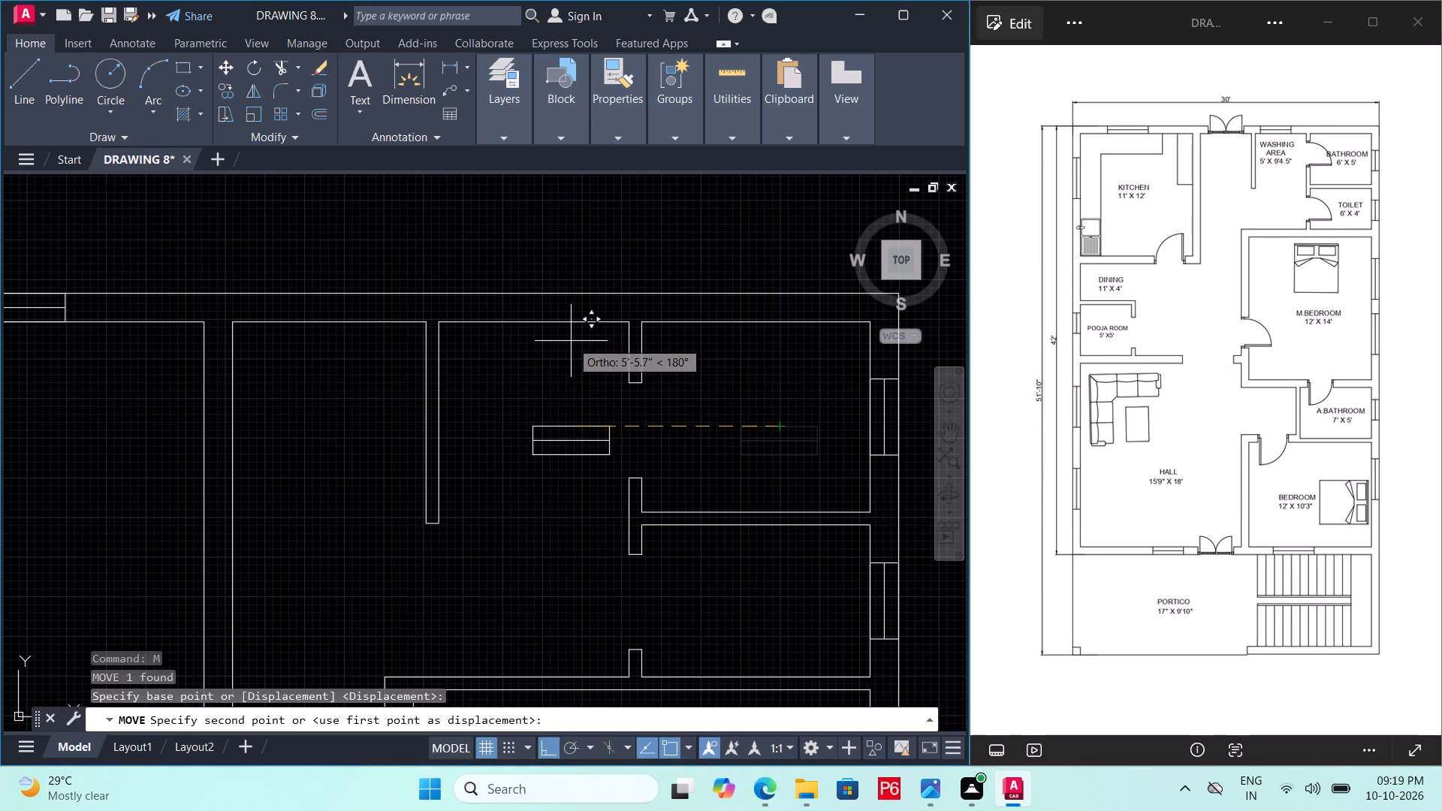
key(F8)
click(532, 326)
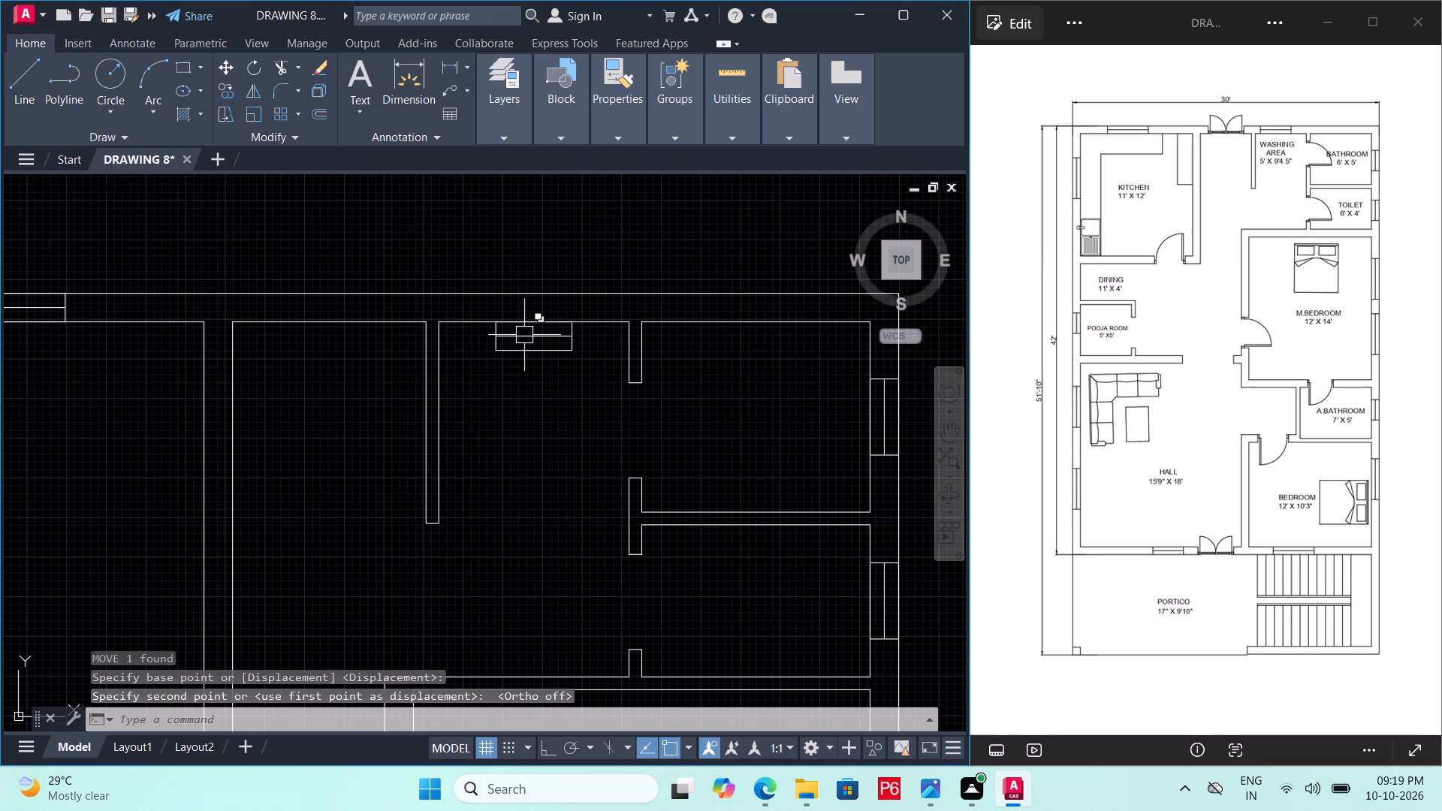
Move the block by its bottom-edge midpoint to the north wall's inner line so it fits within the wall thickness.
click(527, 347)
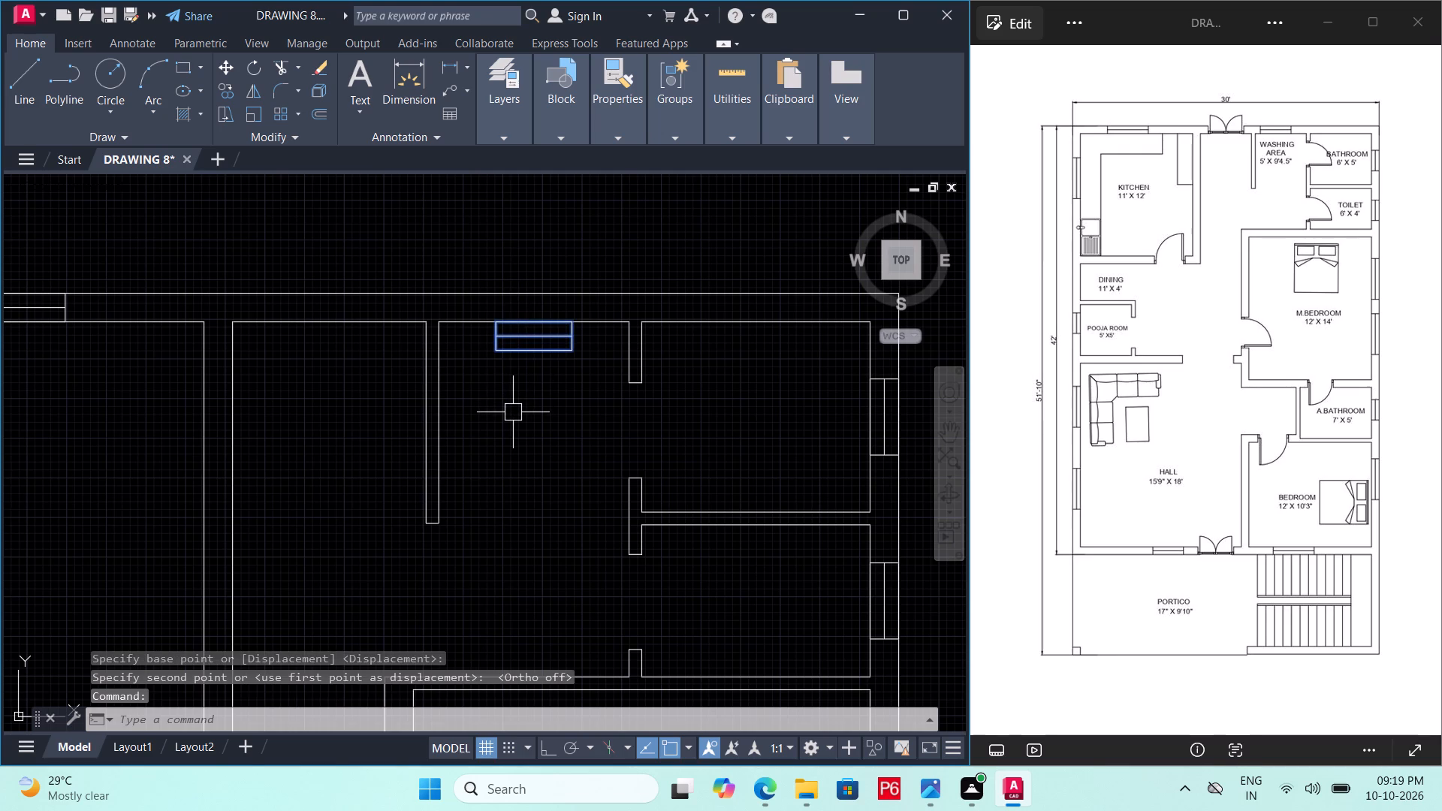
text(M)
key(space)
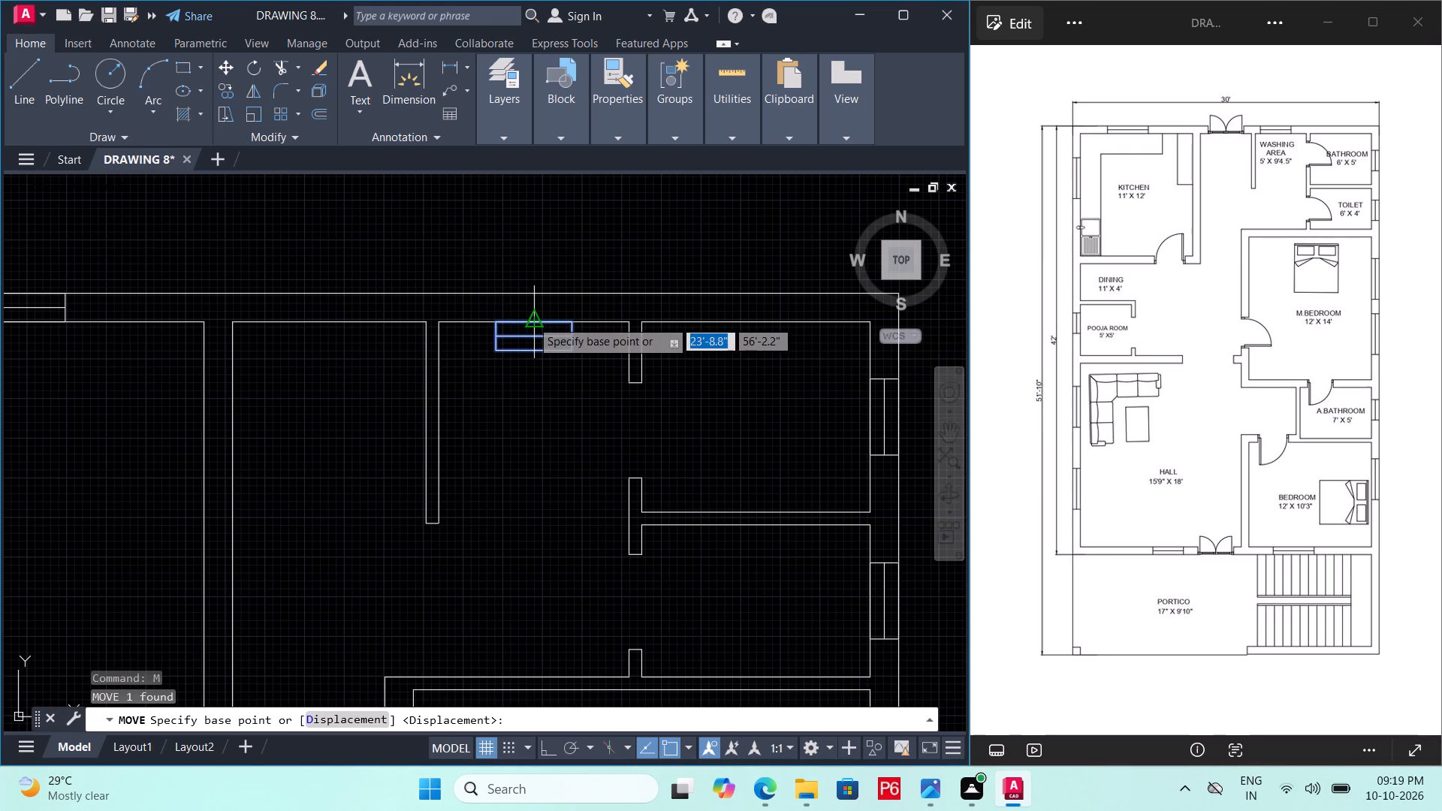
click(532, 353)
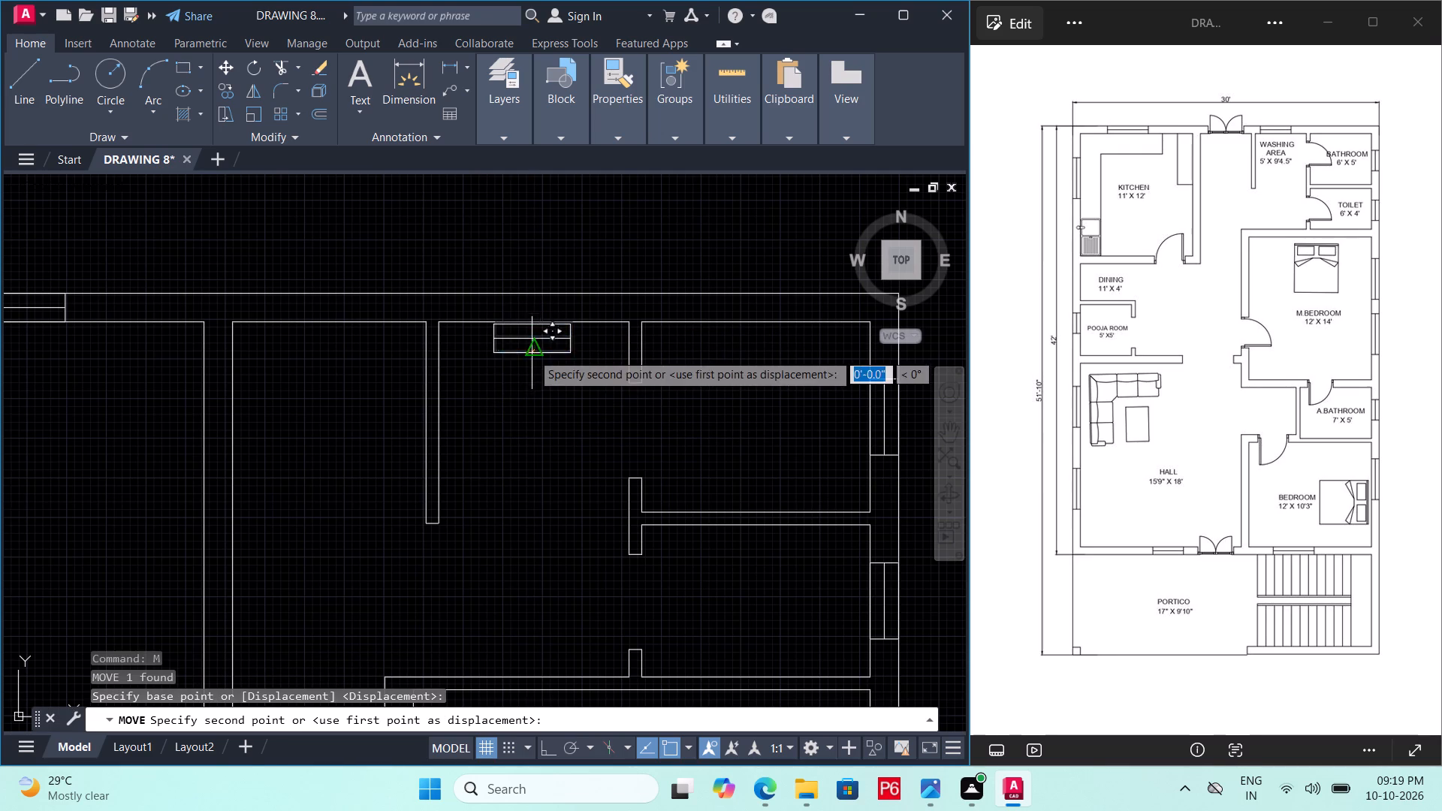
click(535, 323)
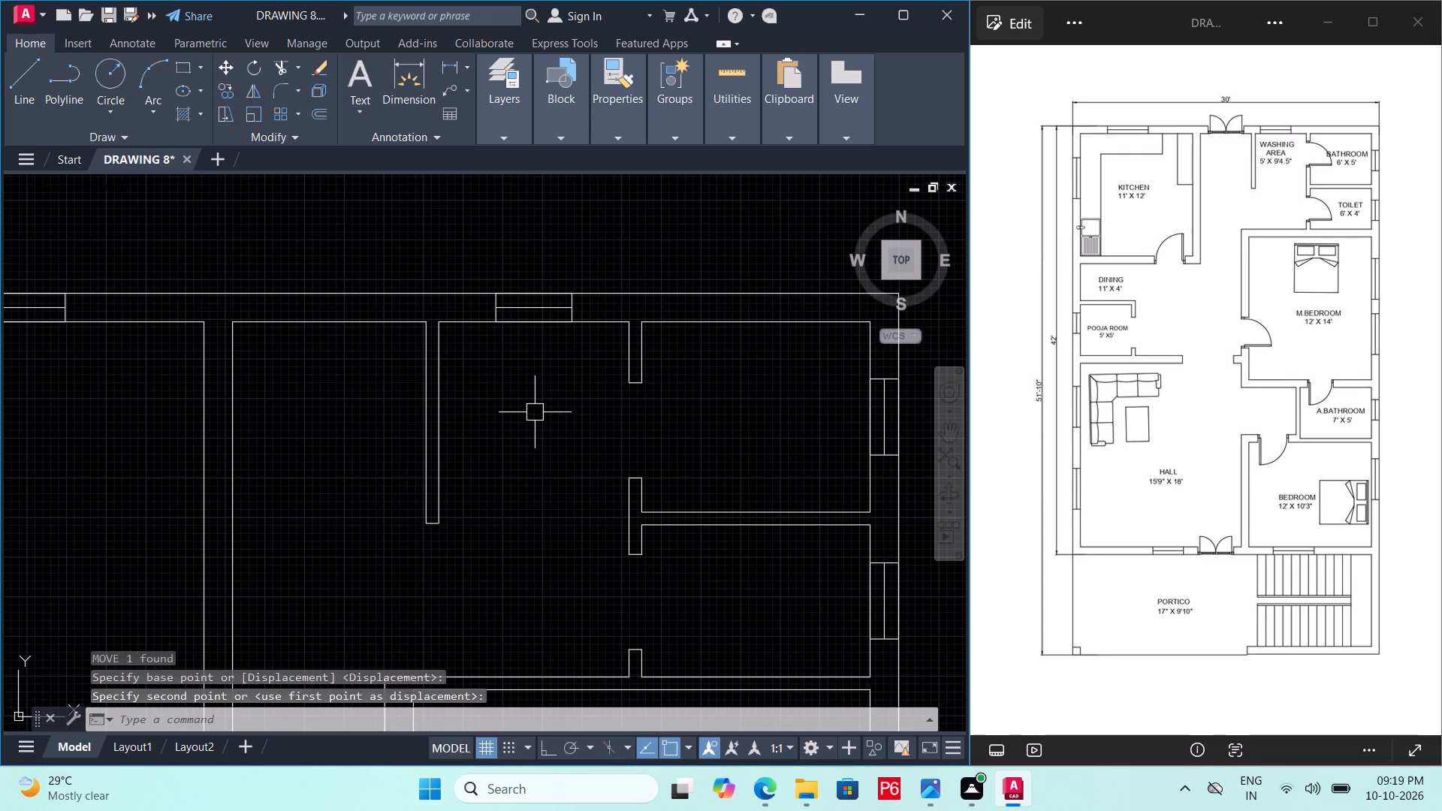
Save the drawing.
key(ctrl+s)
key(ctrl+s)
key(ctrl+s)
Measure the passage width between the kitchen and washing area walls with a linear dimension, without placing it.
ctrl+scroll(535, 412, down, 2)
middle_drag(535, 412, 529, 336)
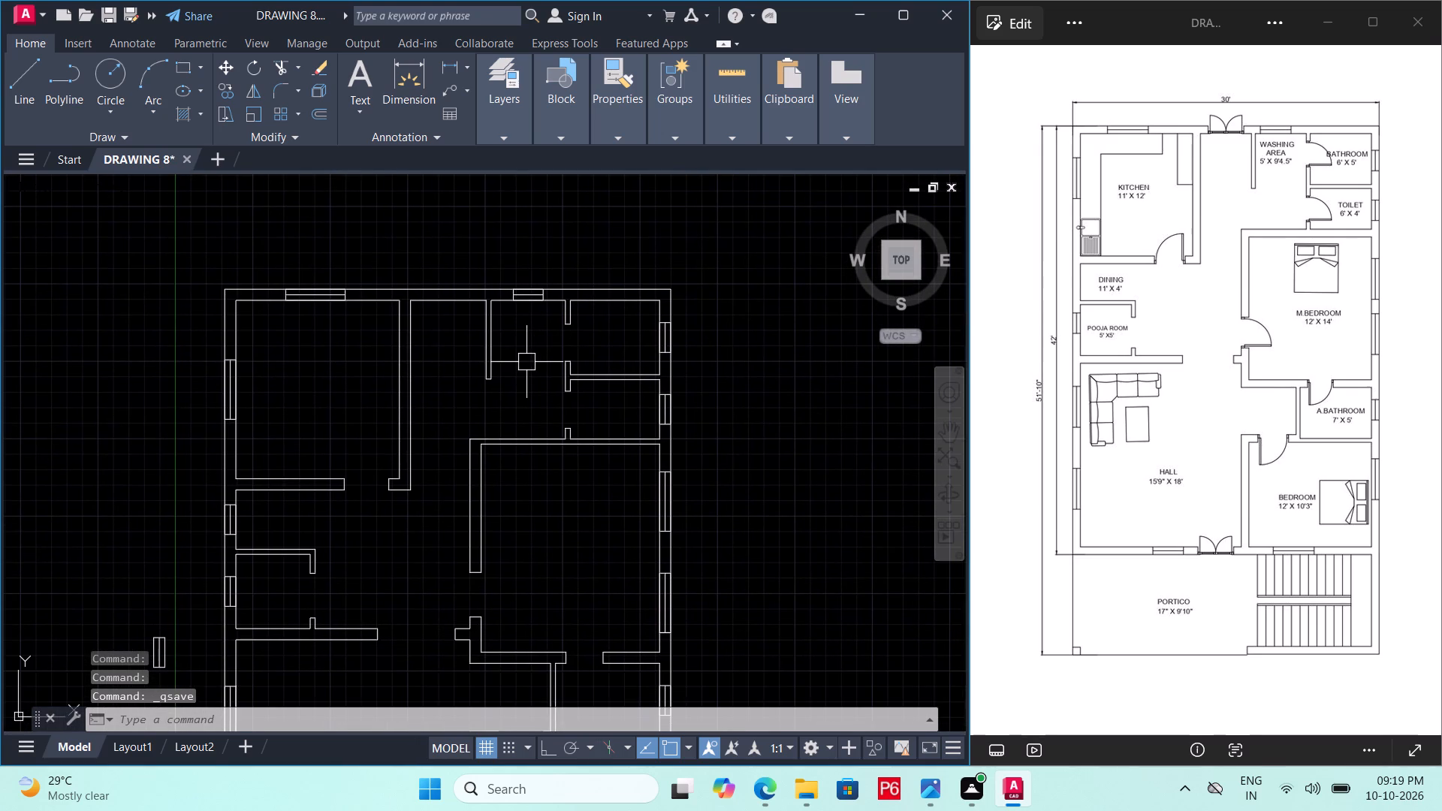
scroll(421, 309, up, 2)
middle_drag(439, 309, 460, 401)
scroll(476, 354, up, 1)
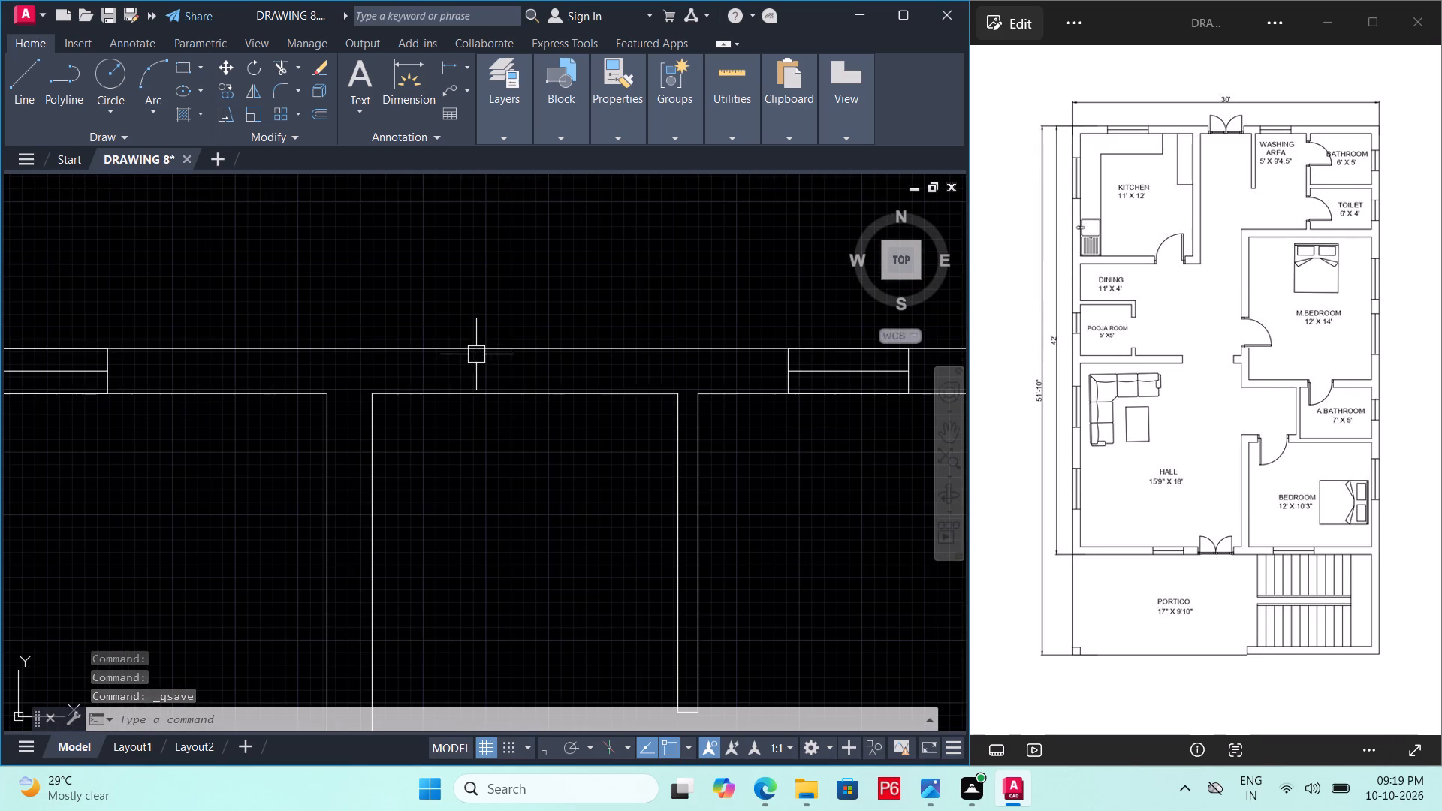
scroll(431, 384, up, 1)
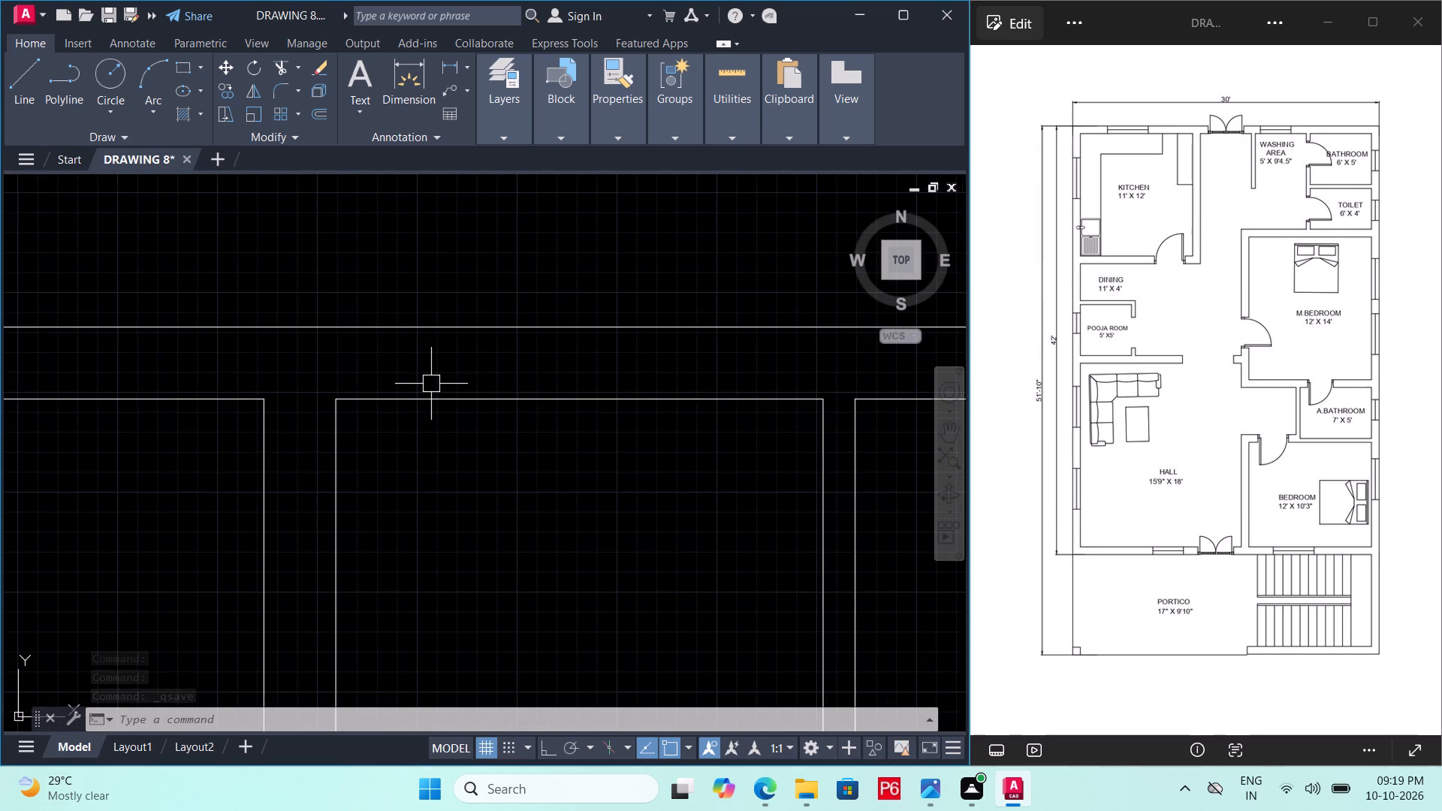
key(d)
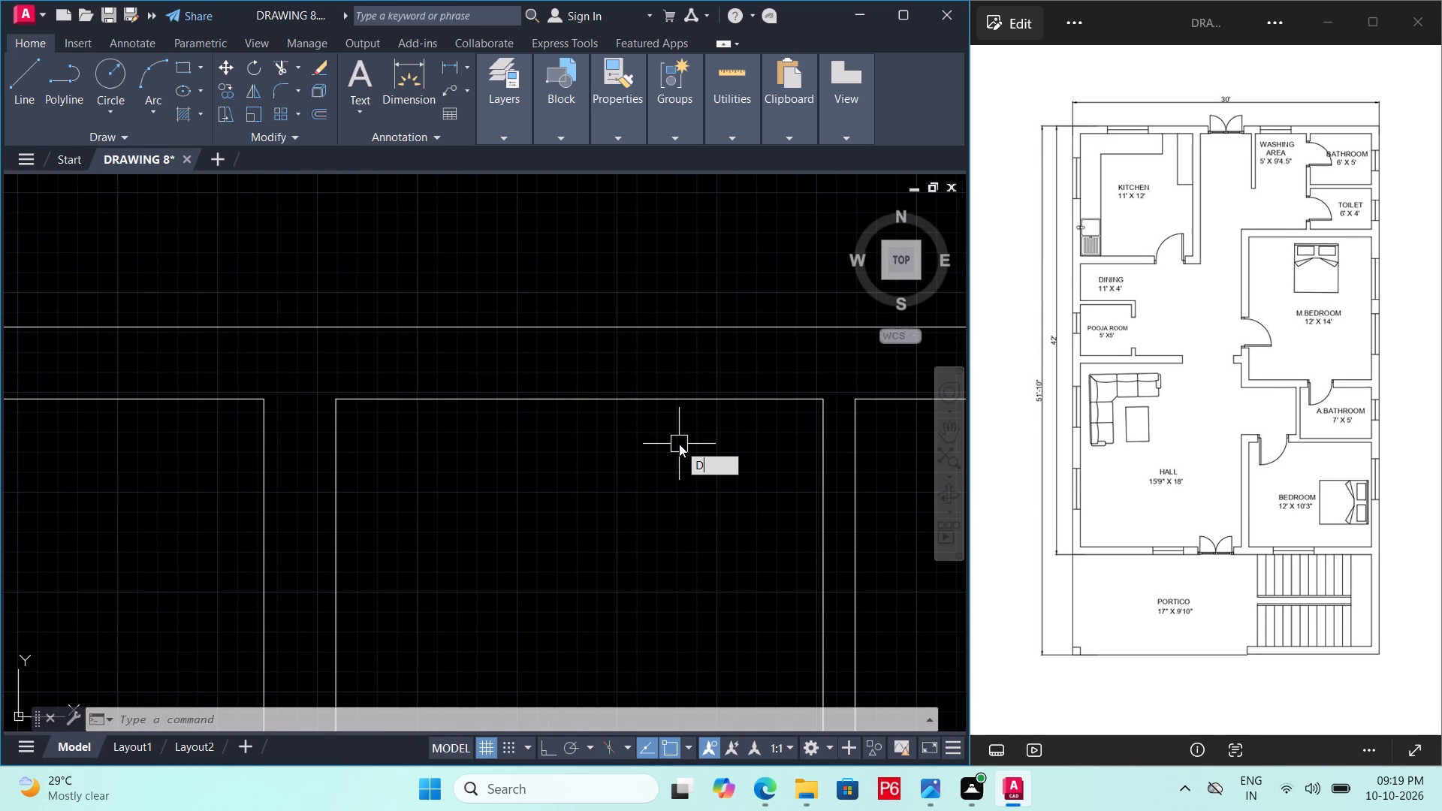
key(i)
text(ML)
text(IN)
key(space)
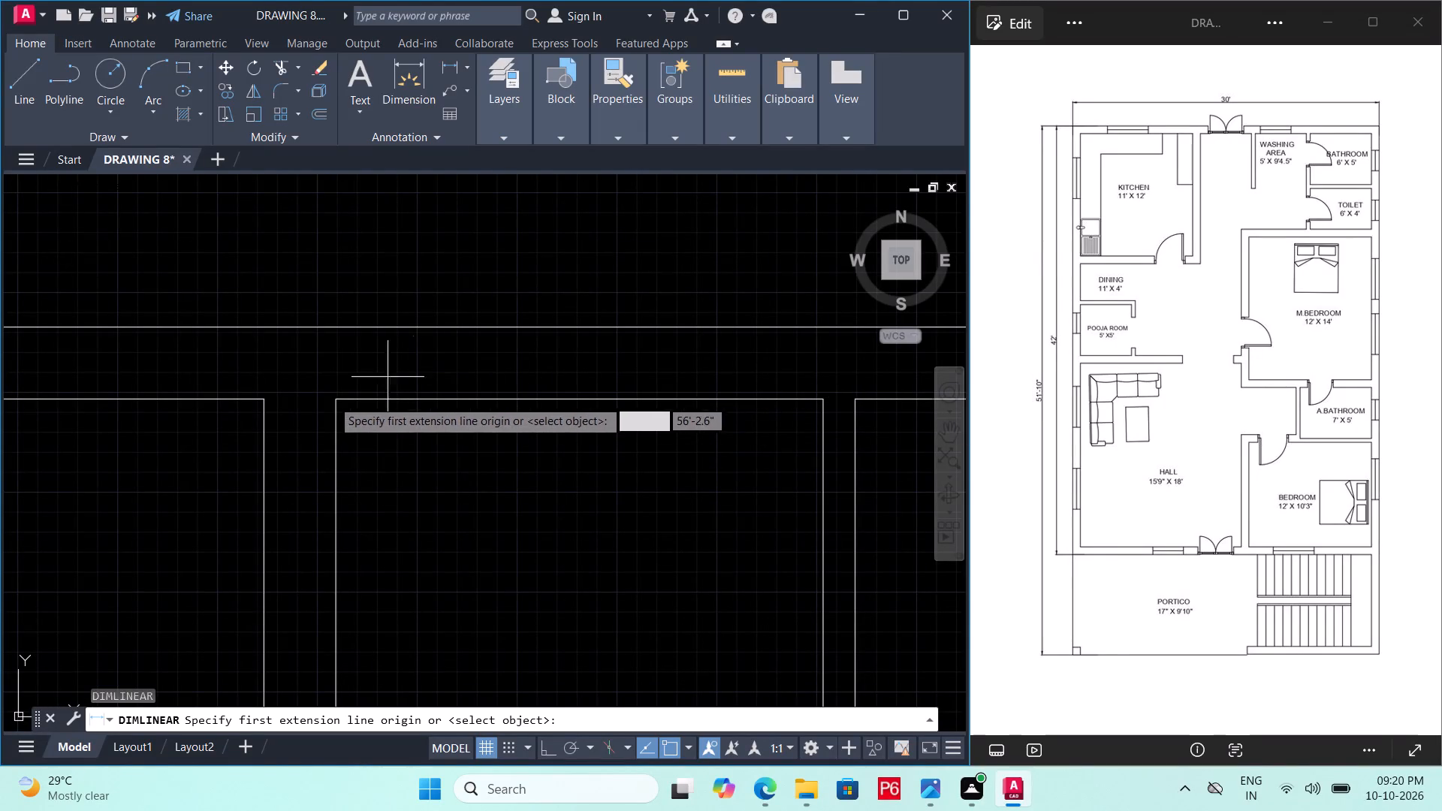
drag(328, 402, 341, 402)
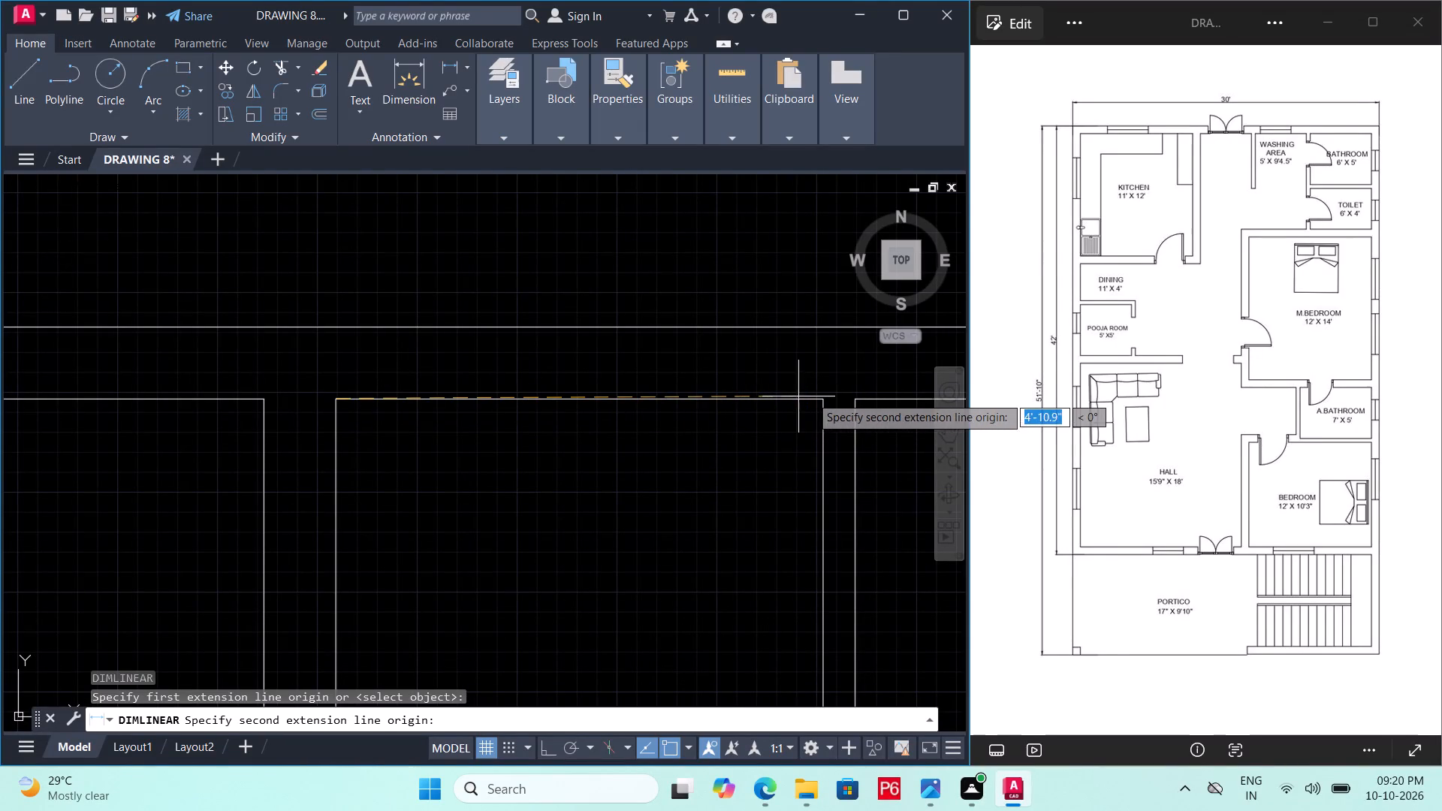
click(822, 399)
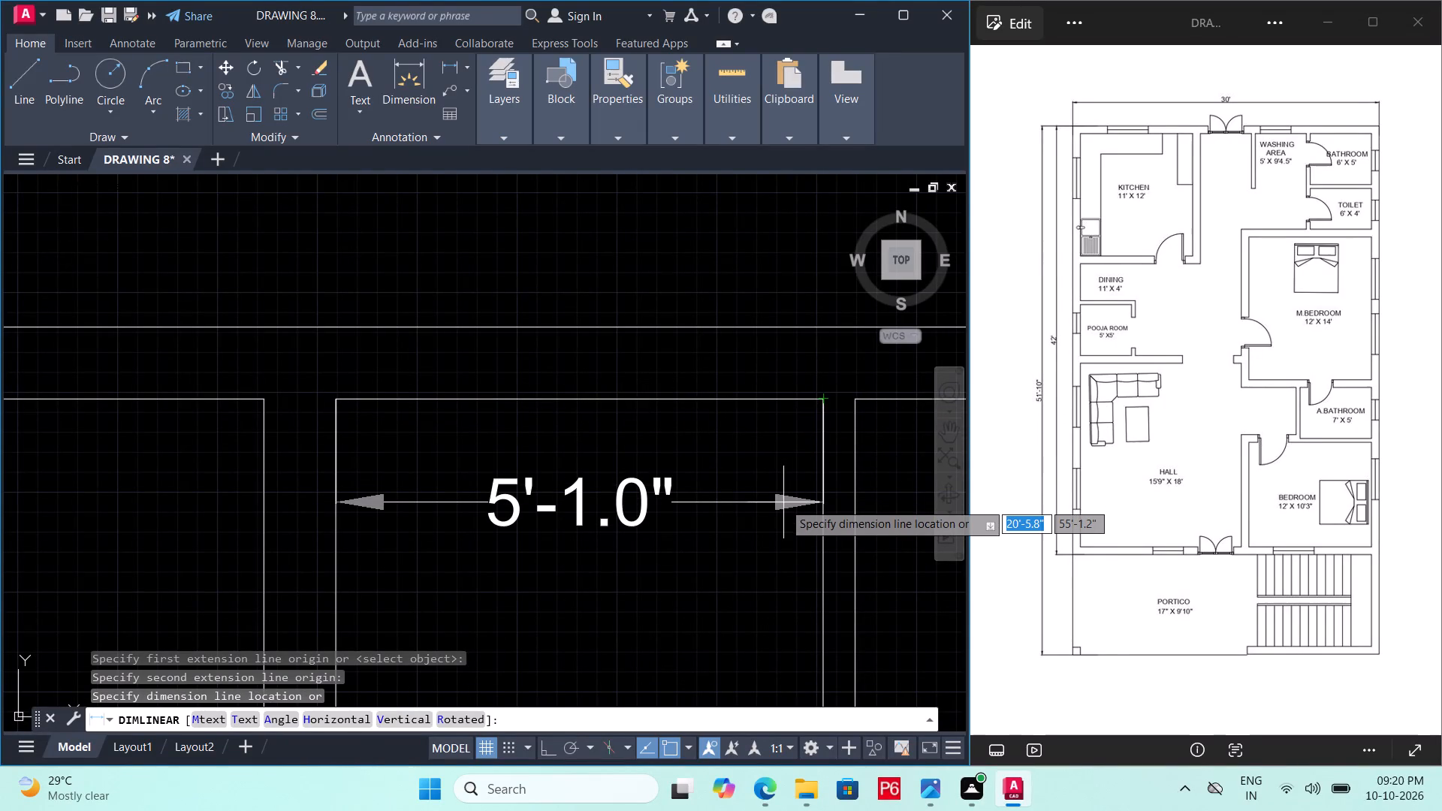
key(Escape)
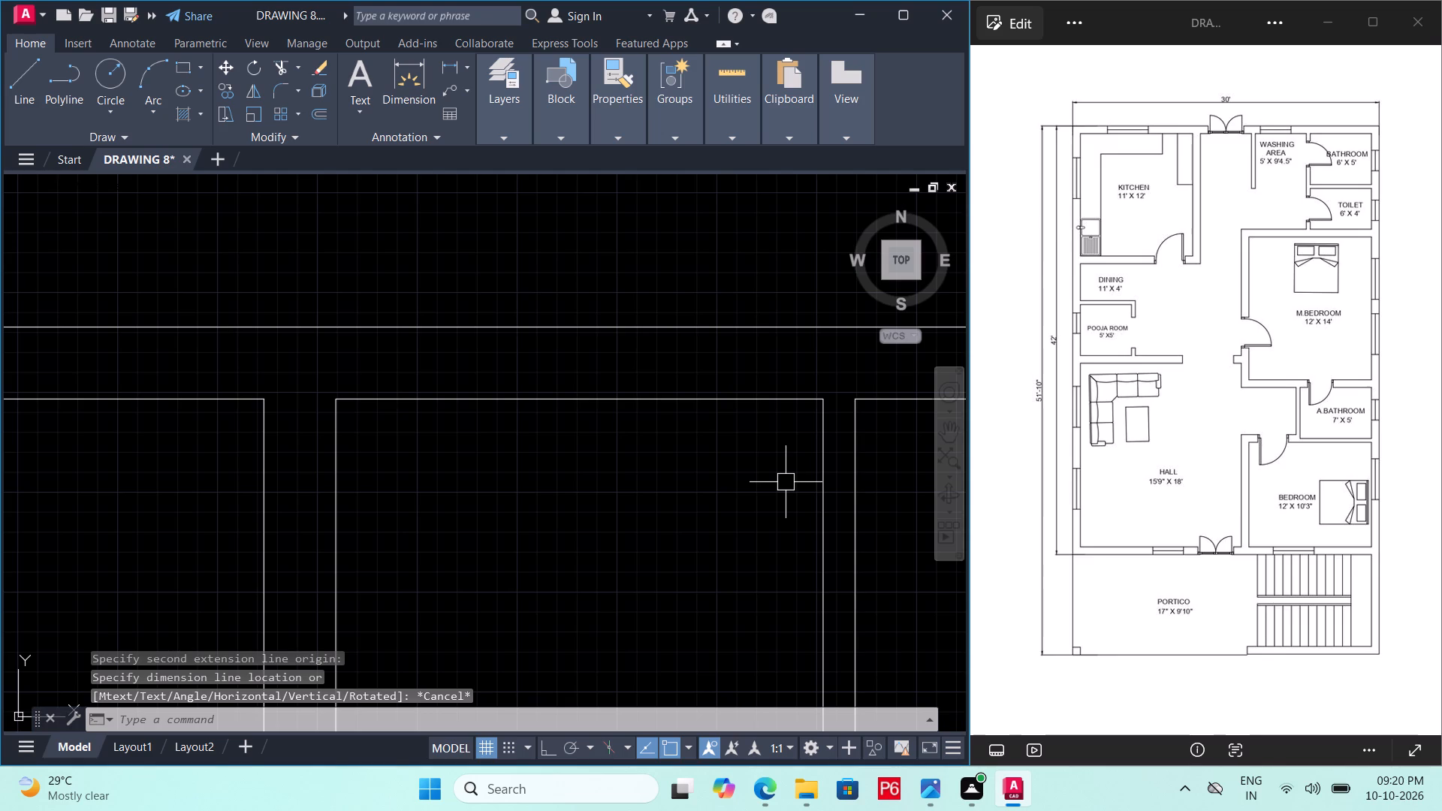
Draw a line across the north wall's thickness from the passage's northeast inner corner to the outer wall line.
key(l)
key(space)
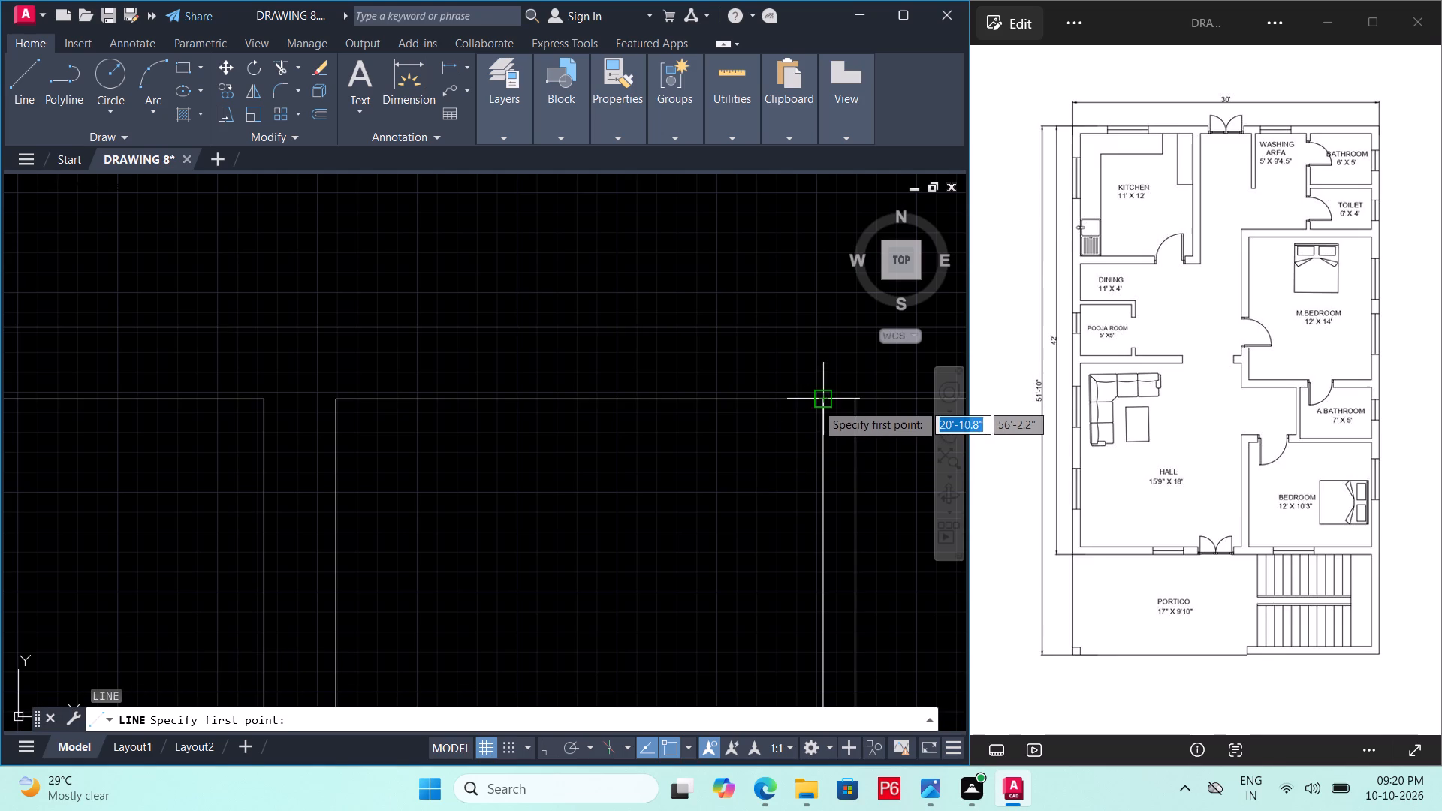
click(816, 403)
click(819, 327)
key(Escape)
Offset the new line across the north wall 4' to the west.
key(o)
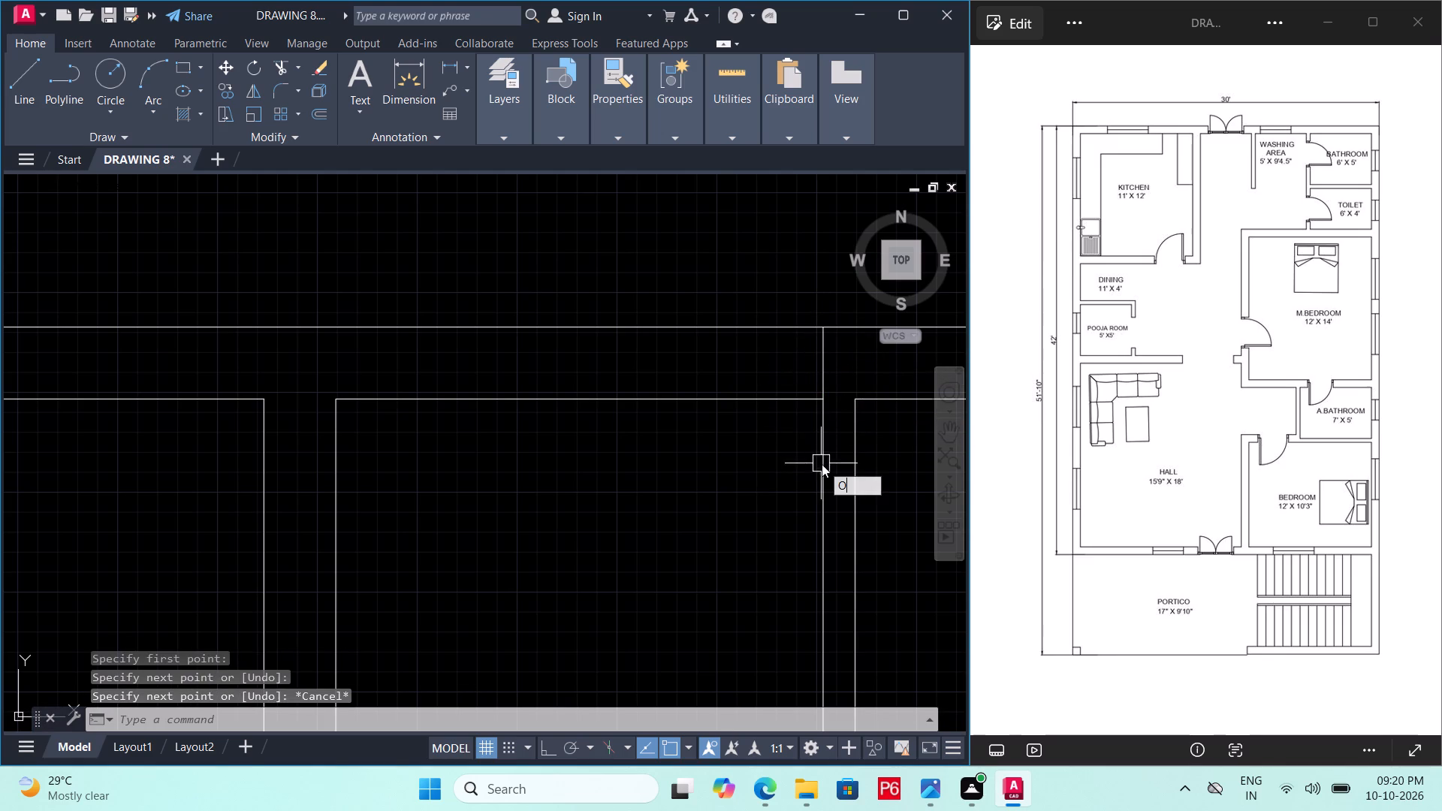
key(Return)
text(4')
key(Return)
click(819, 357)
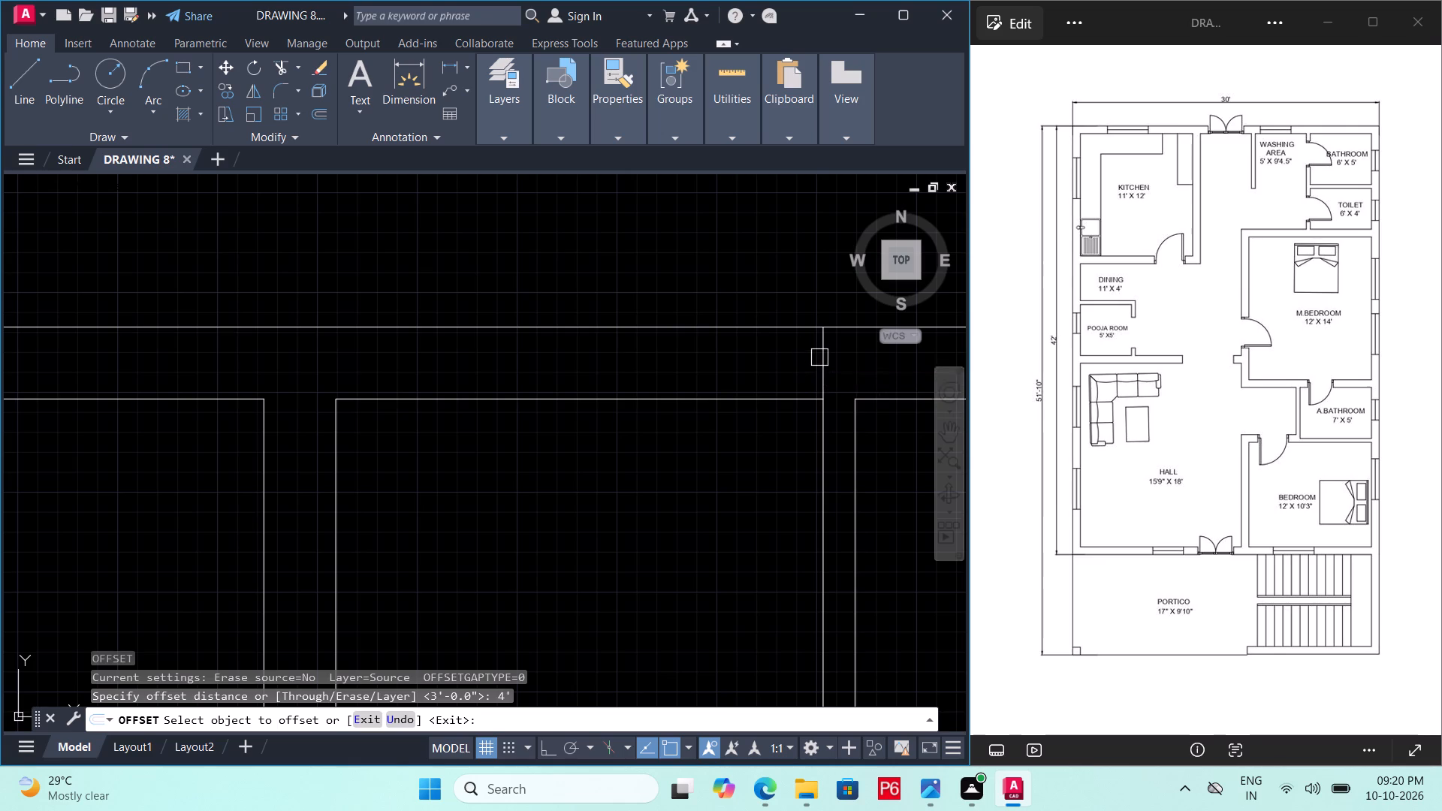
click(606, 392)
key(Escape)
Trim both north wall lines between the two cross lines to open the 4' rear entrance.
text(TR)
key(space)
key(space)
click(653, 272)
click(646, 541)
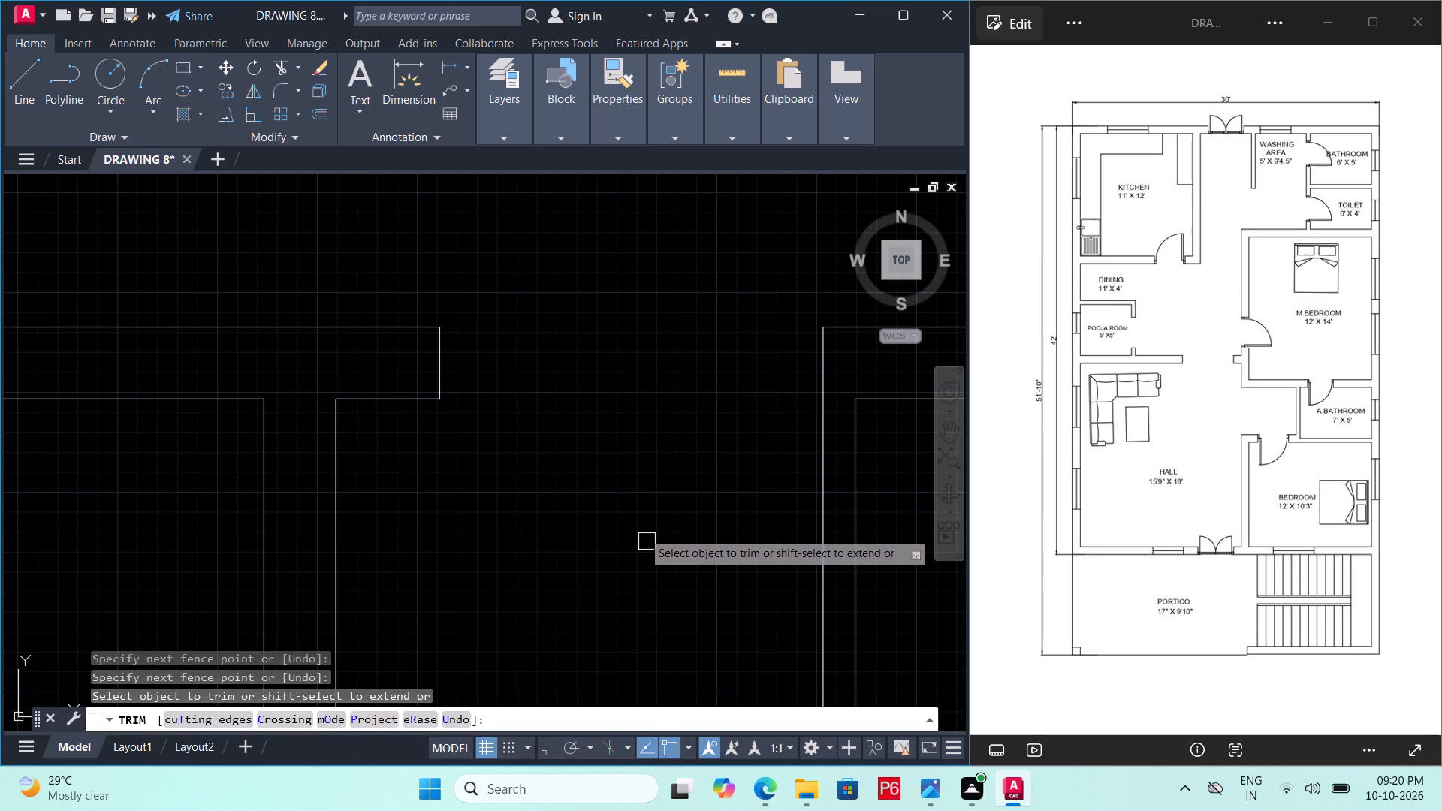
Save the drawing.
key(ctrl+s)
key(ctrl+s)
scroll(621, 508, down, 2)
middle_drag(560, 429, 495, 255)
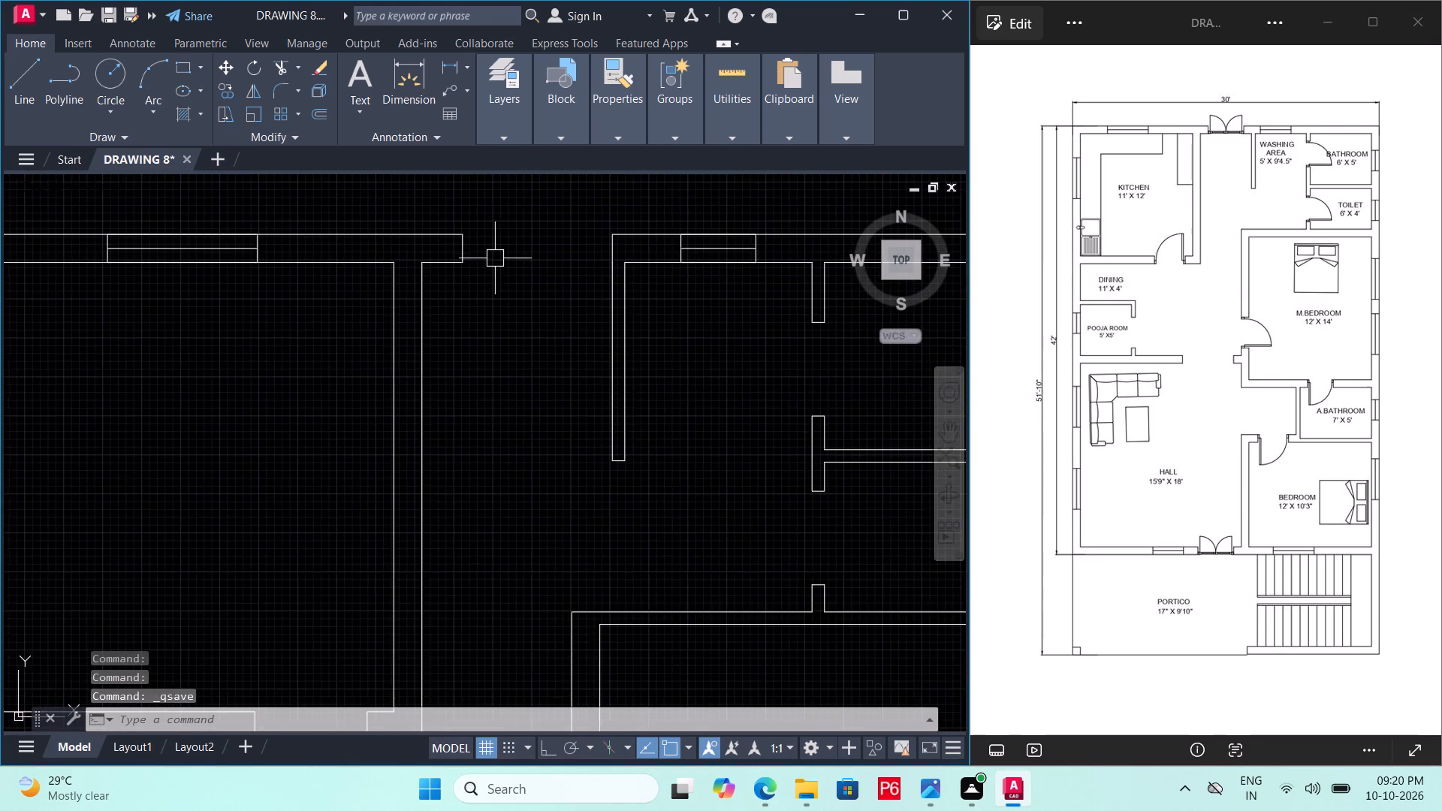
Delete the spare window block lying outside the house's west wall.
scroll(495, 263, down, 2)
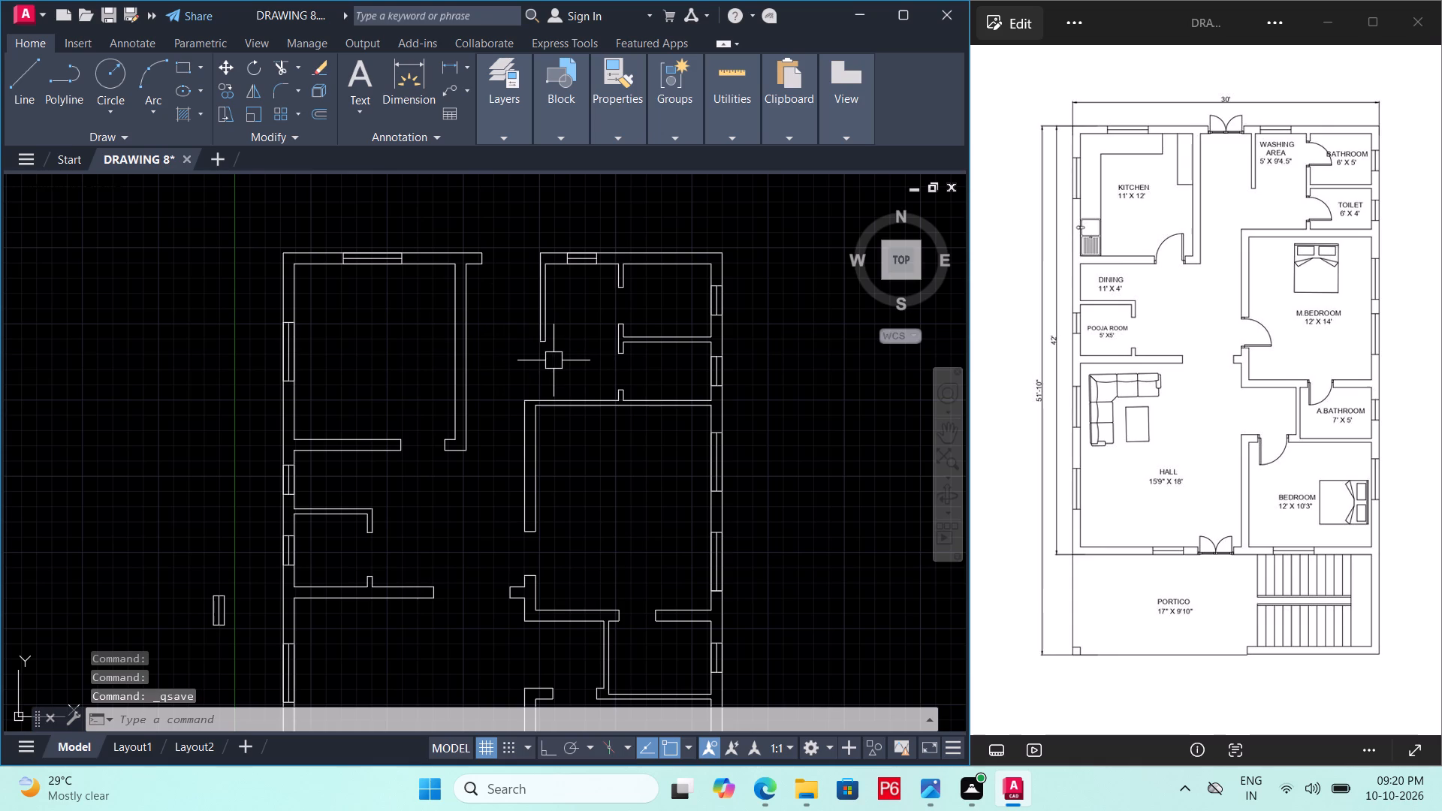
middle_drag(577, 448, 574, 418)
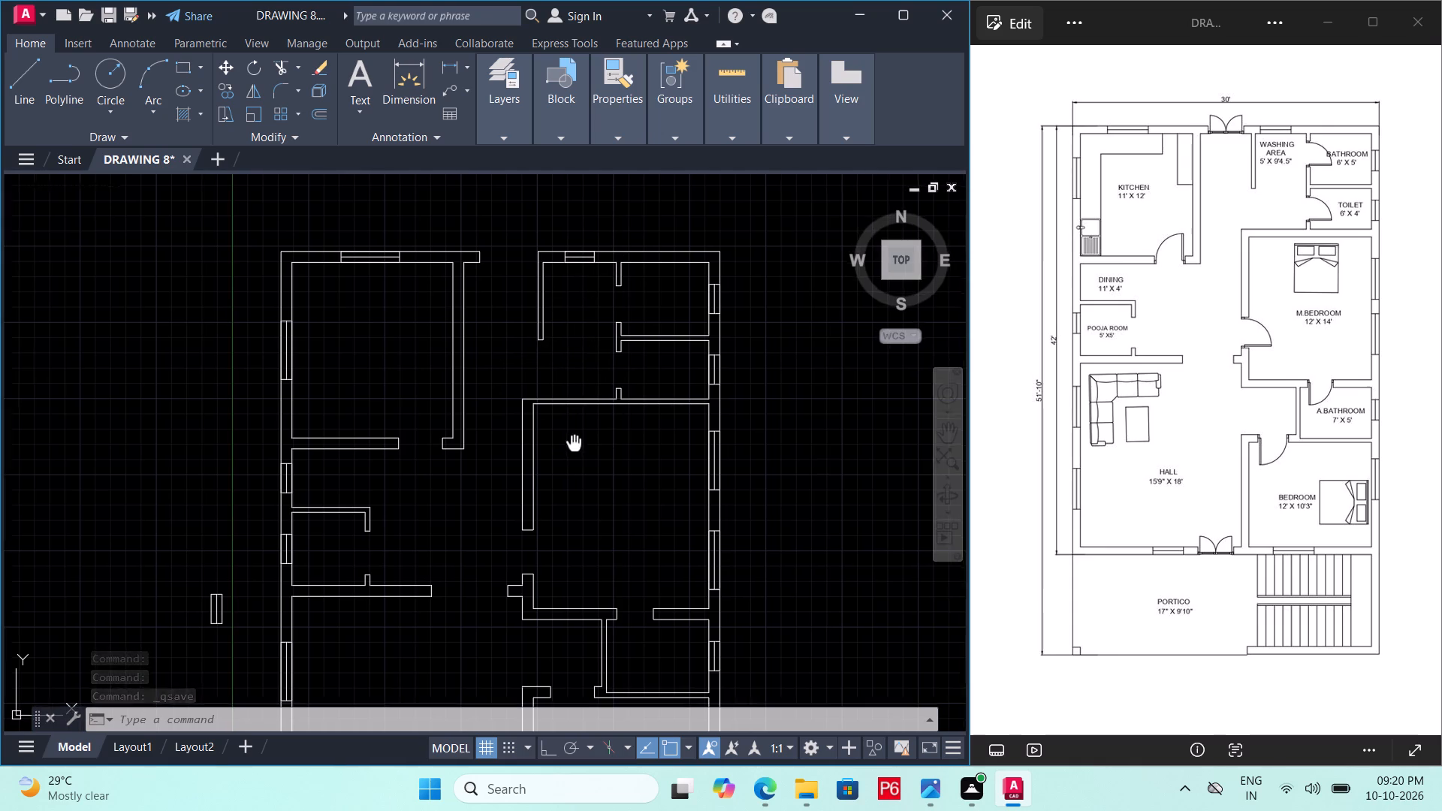
middle_drag(574, 418, 604, 341)
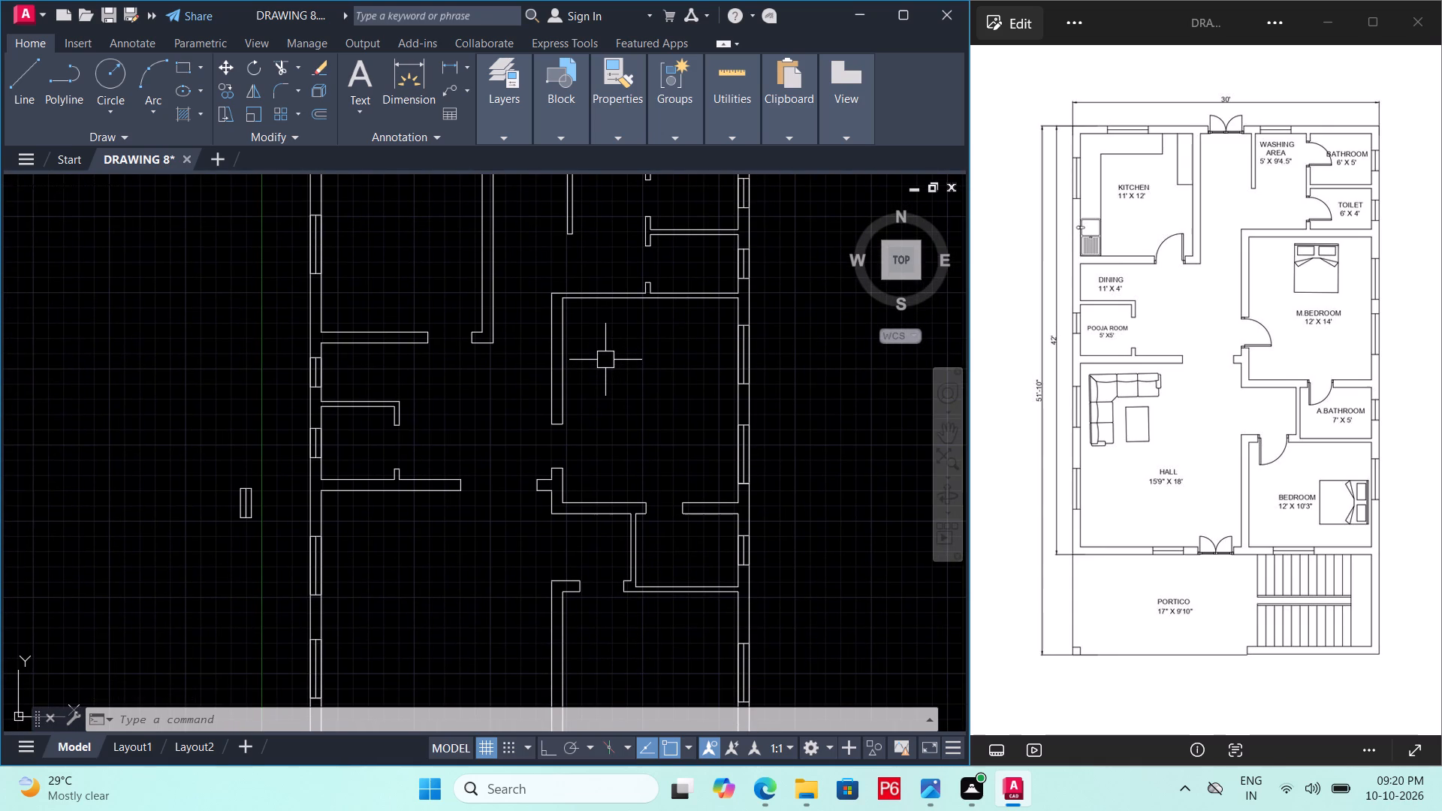
scroll(605, 360, down, 1)
middle_drag(604, 387, 606, 307)
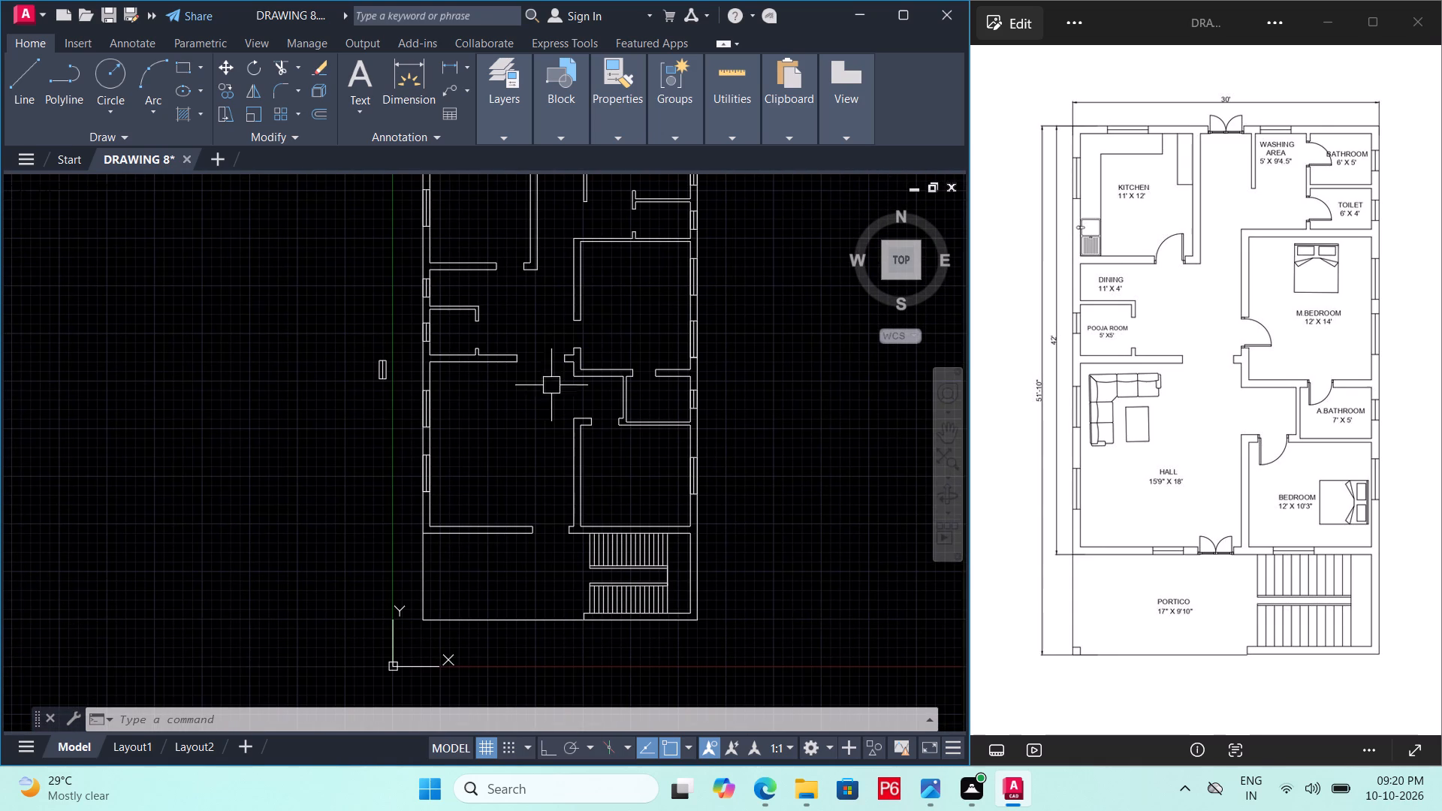
click(389, 368)
key(Delete)
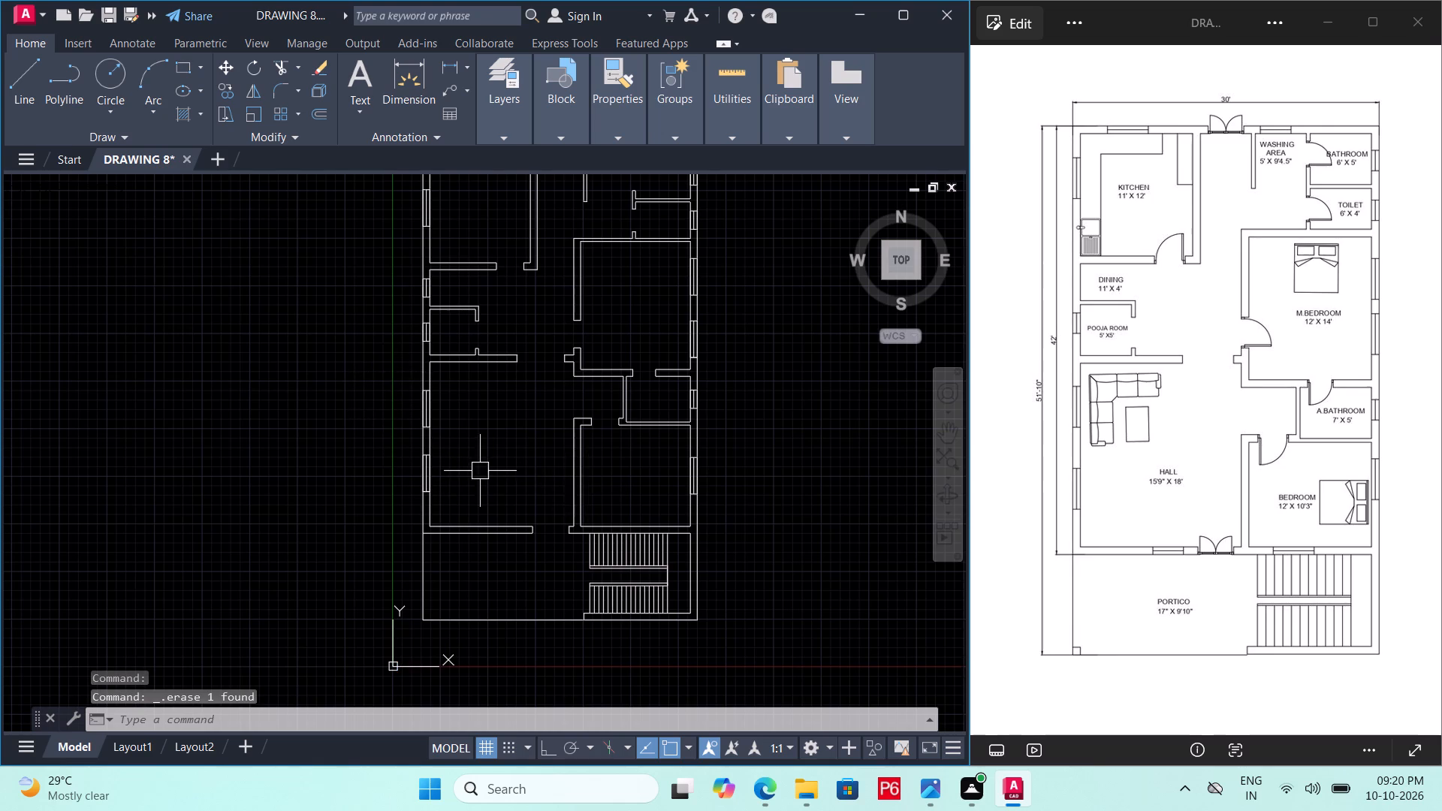
Copy the hall's southern west-wall window block about 10' east into the hall's open floor area.
scroll(460, 471, up, 2)
middle_drag(444, 480, 288, 369)
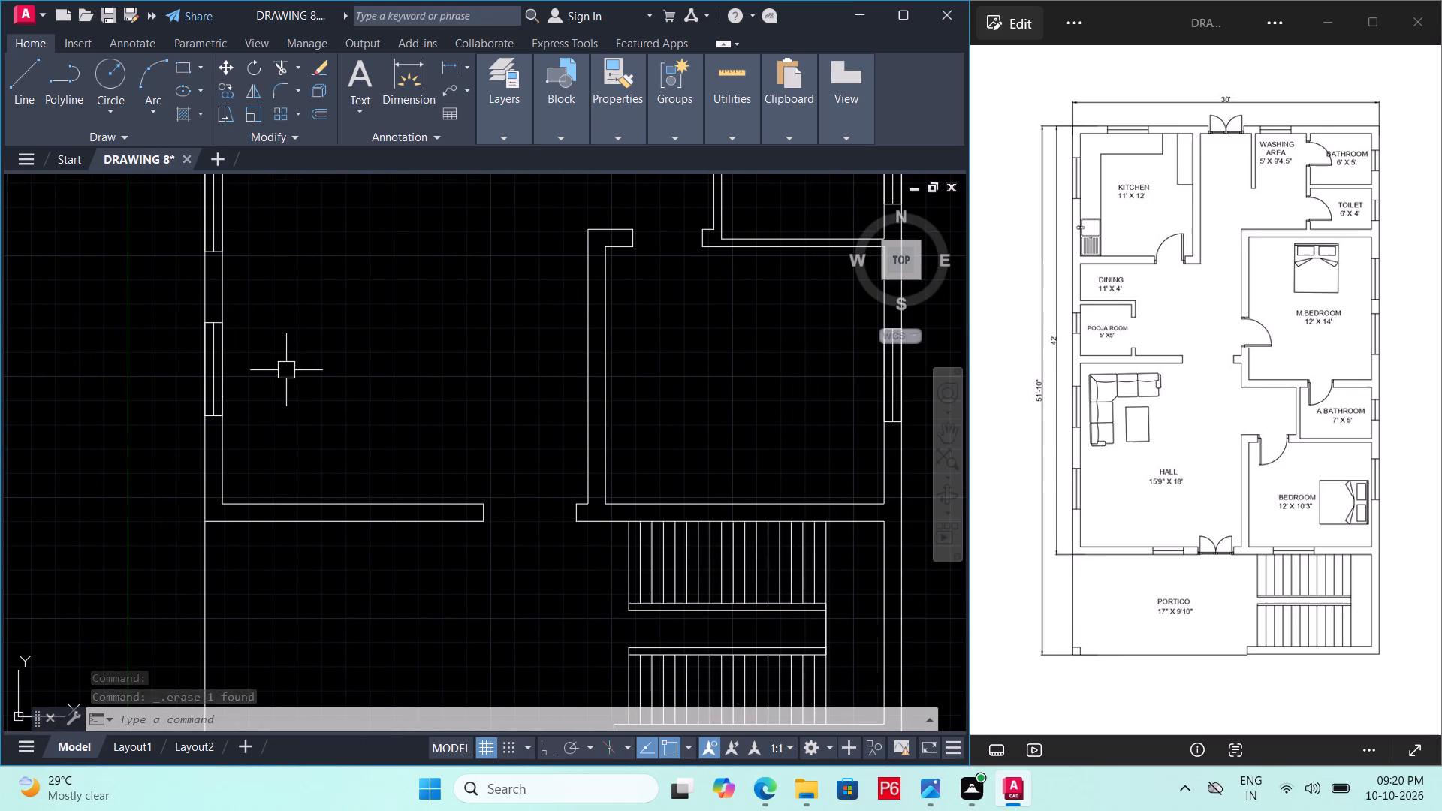
click(213, 380)
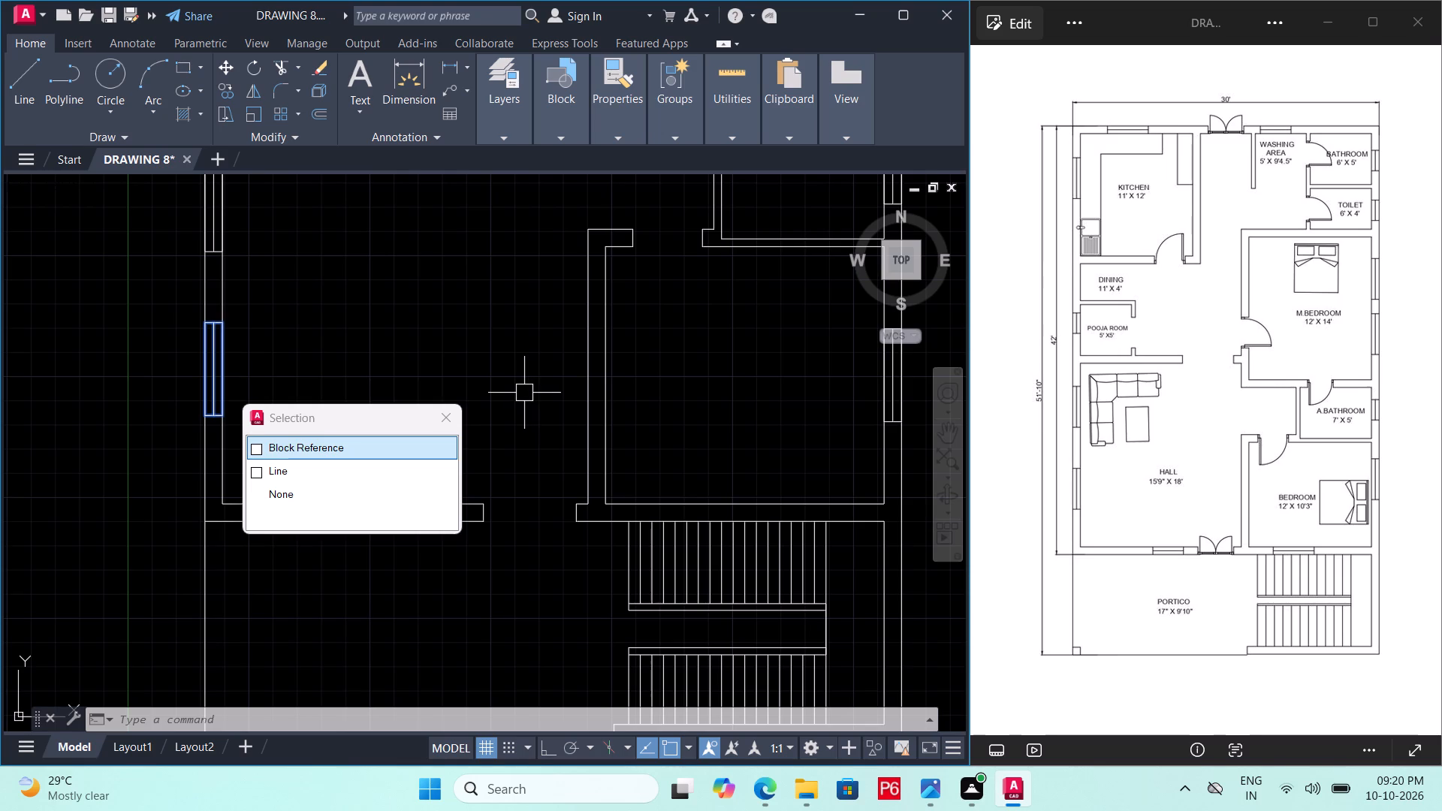
click(356, 451)
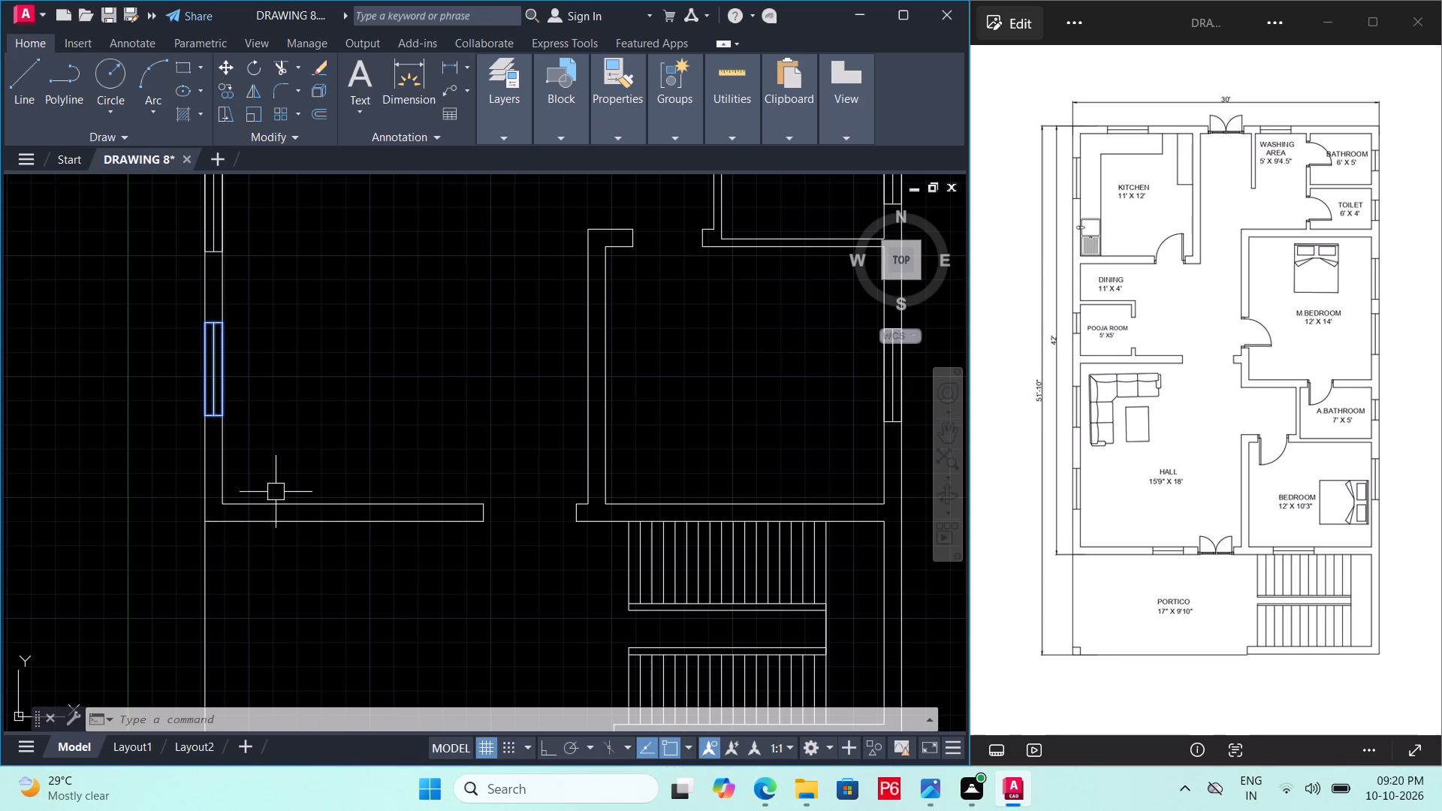
key(c)
text(O)
key(space)
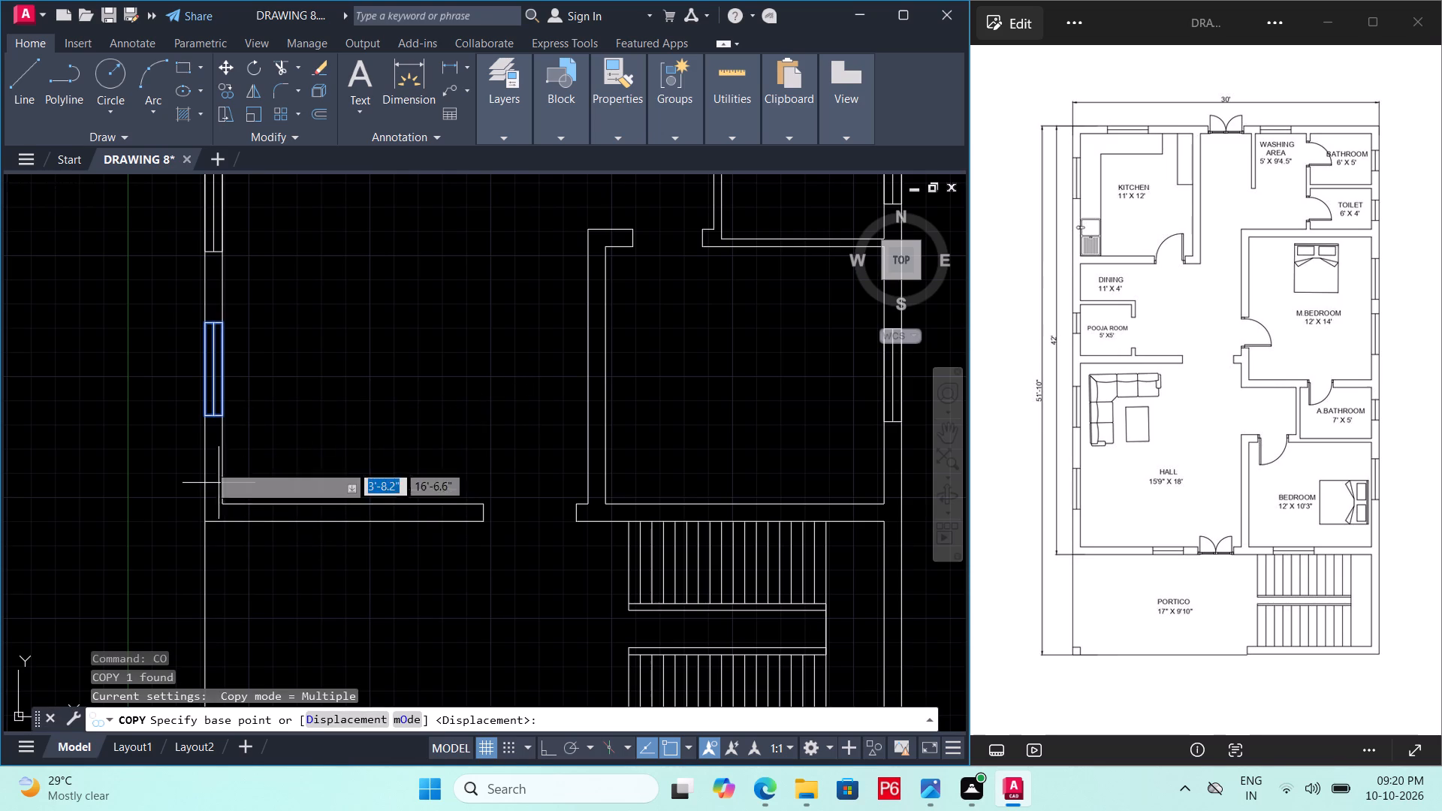
click(222, 417)
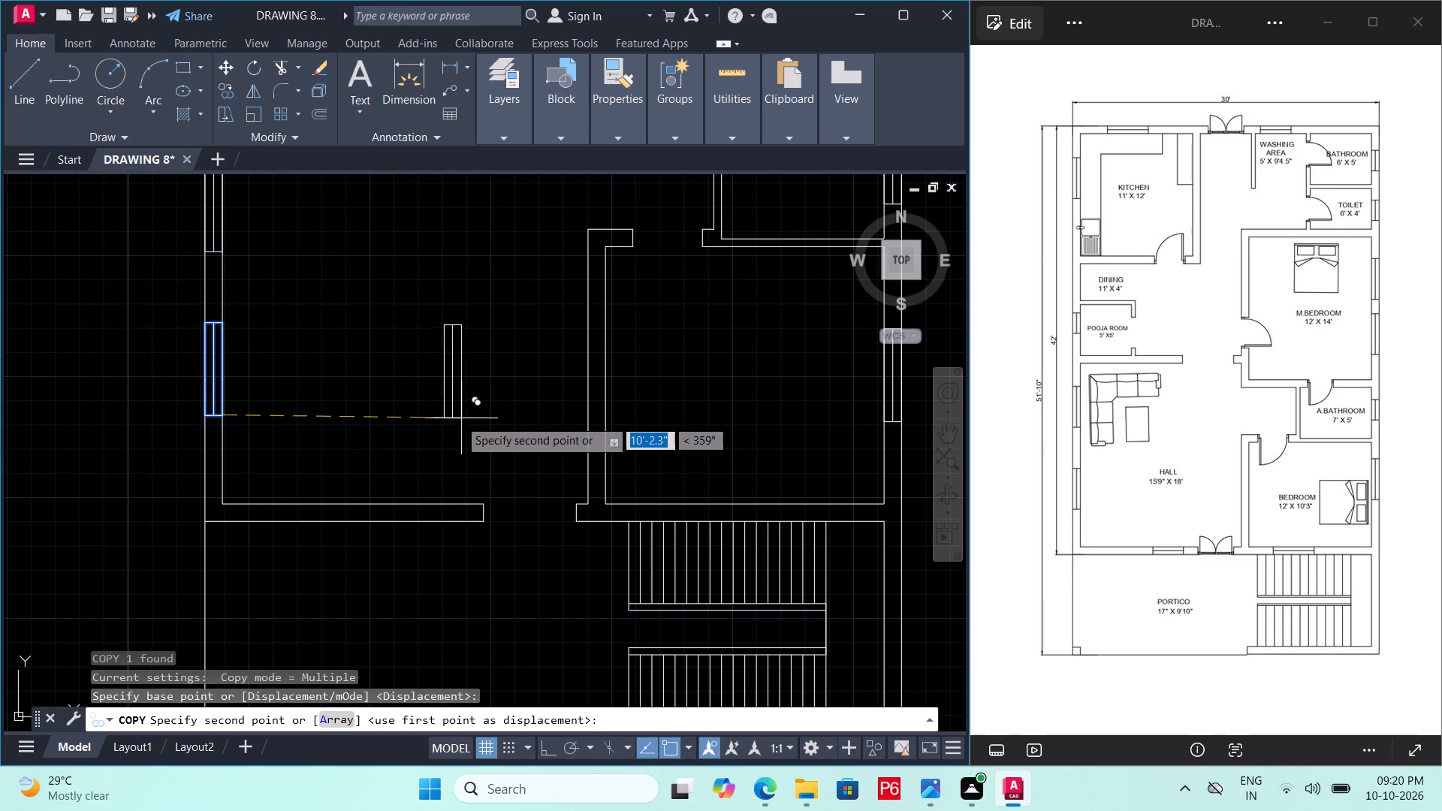
click(459, 419)
key(Escape)
Rotate the copied window block in the hall by 90° so that it lies horizontally.
click(457, 415)
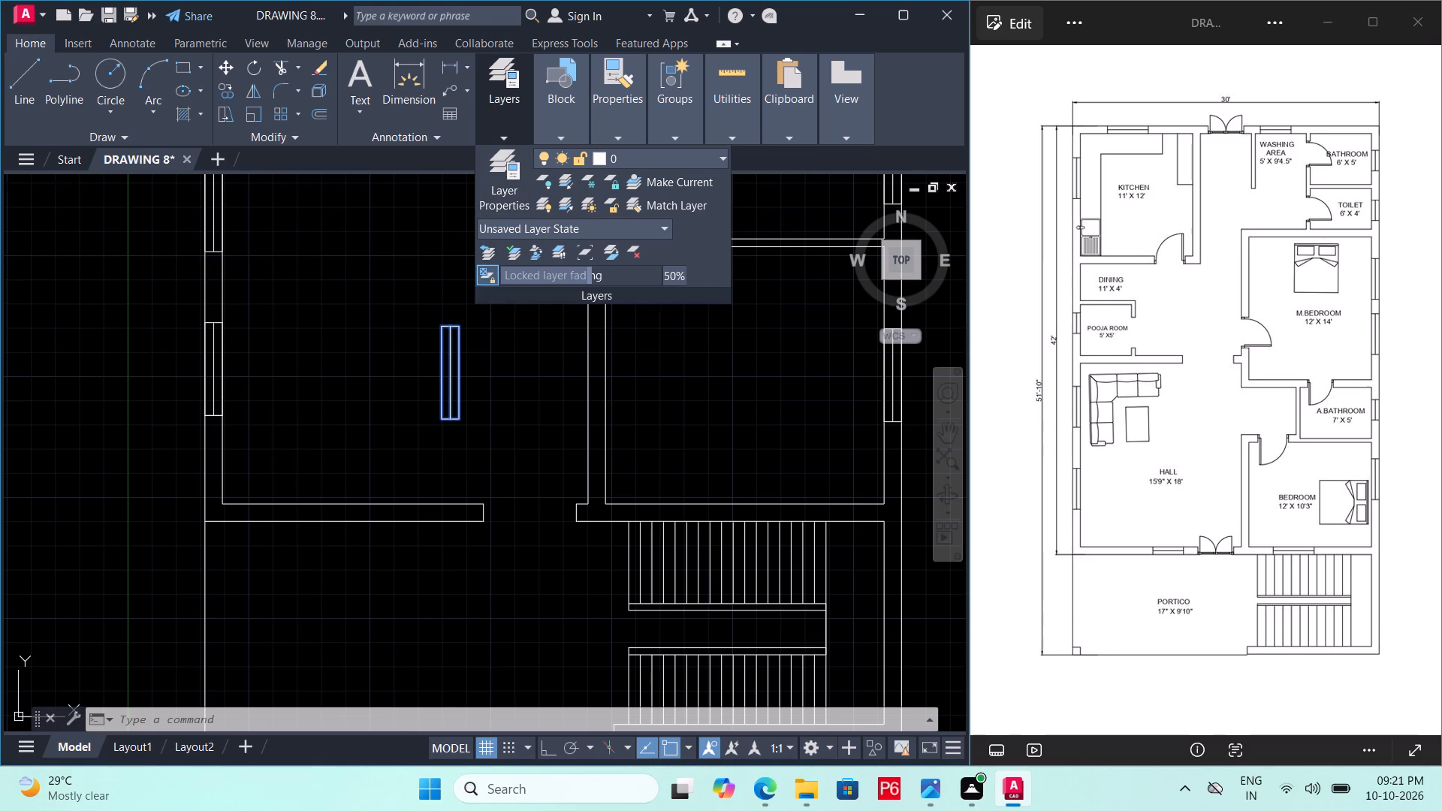
key(Escape)
key(Escape)
click(448, 370)
text(RO)
key(space)
click(461, 429)
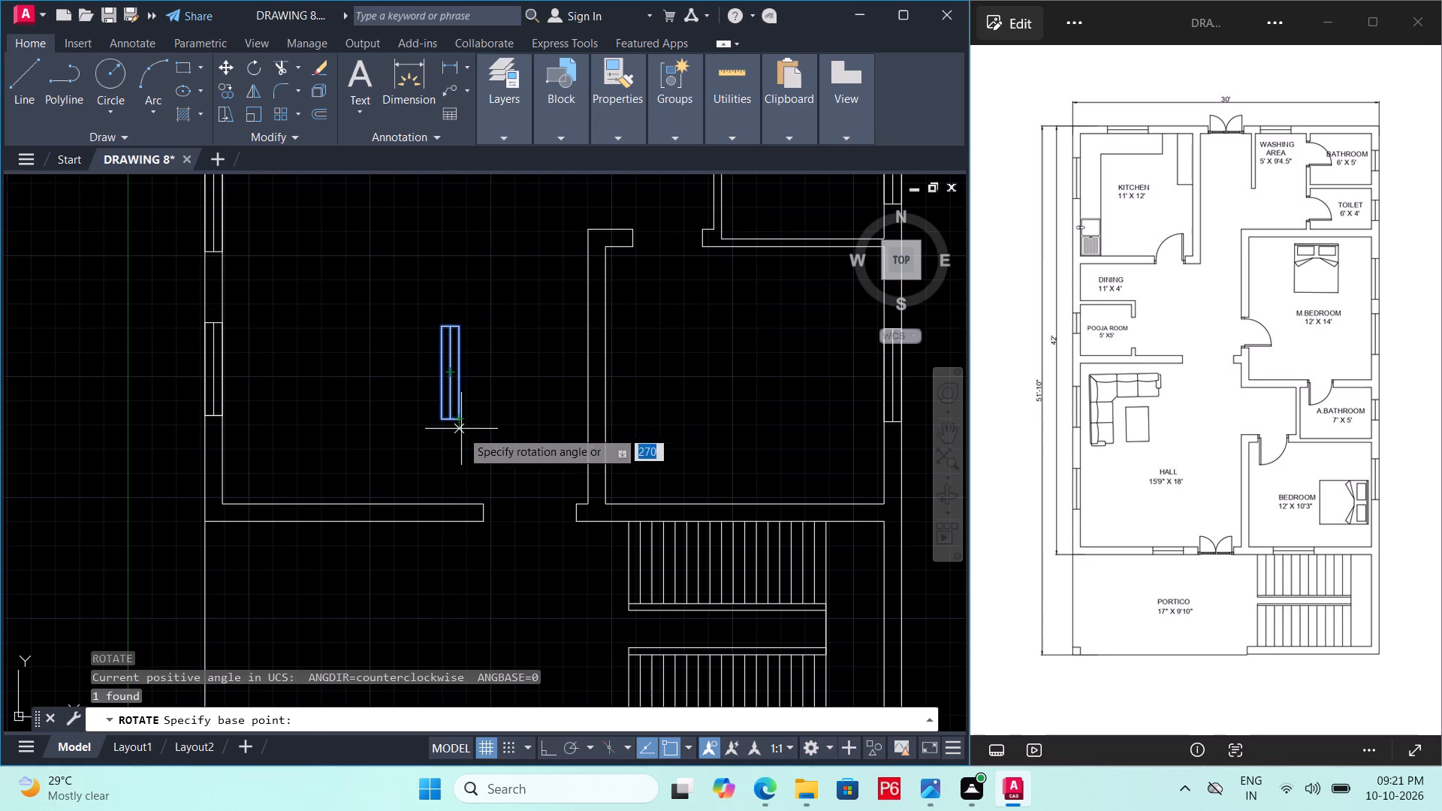
key(F8)
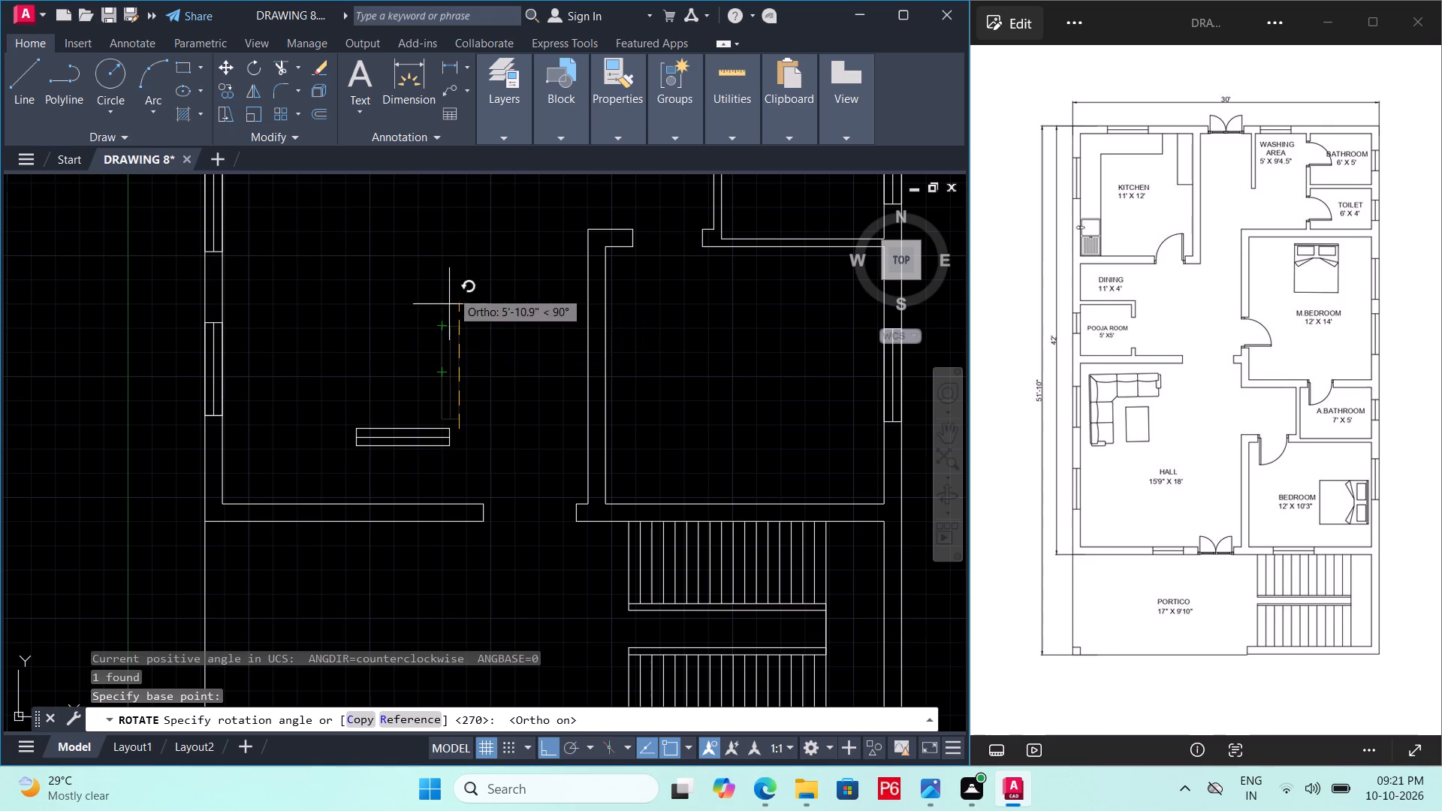
click(482, 265)
key(Escape)
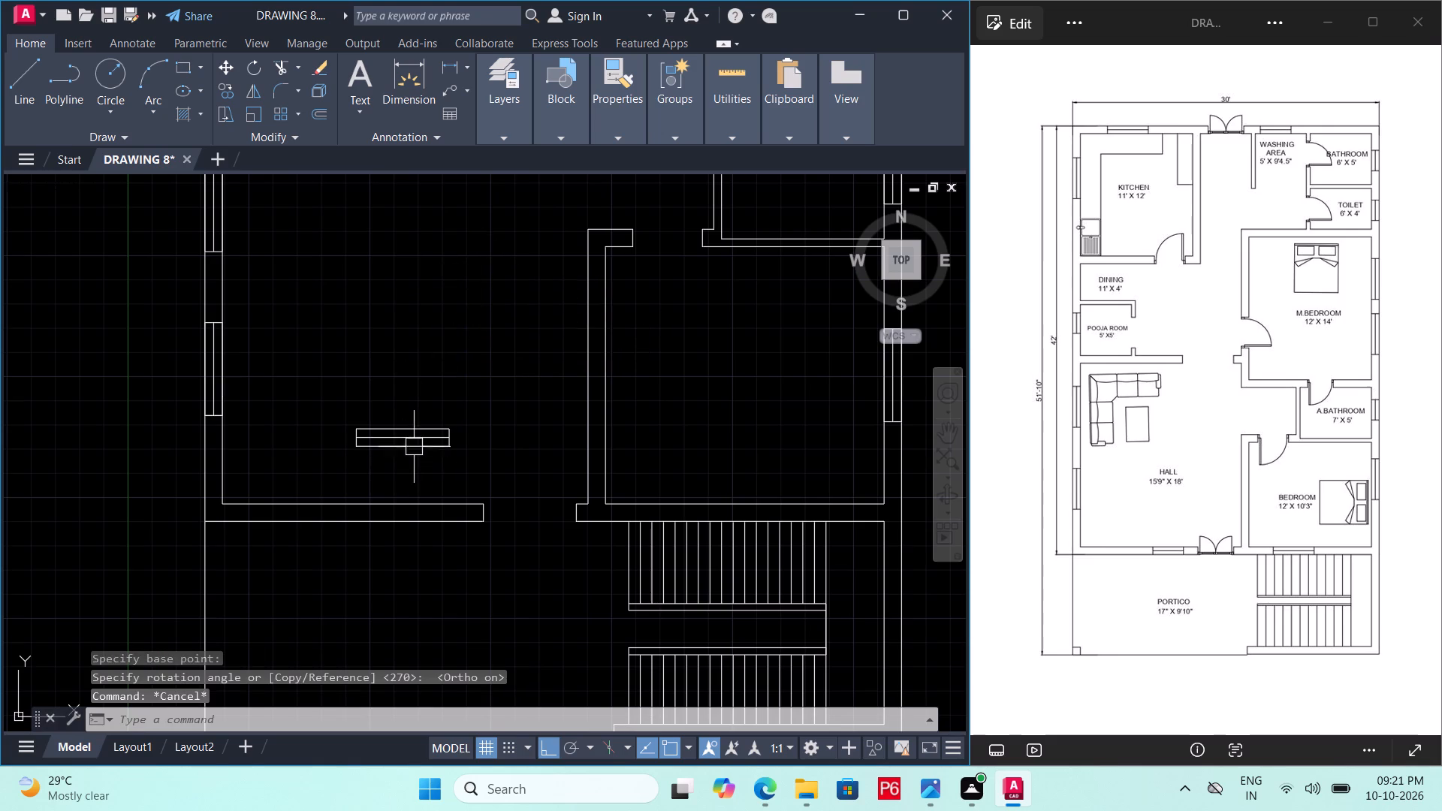
Save the drawing.
click(419, 439)
key(ctrl+s)
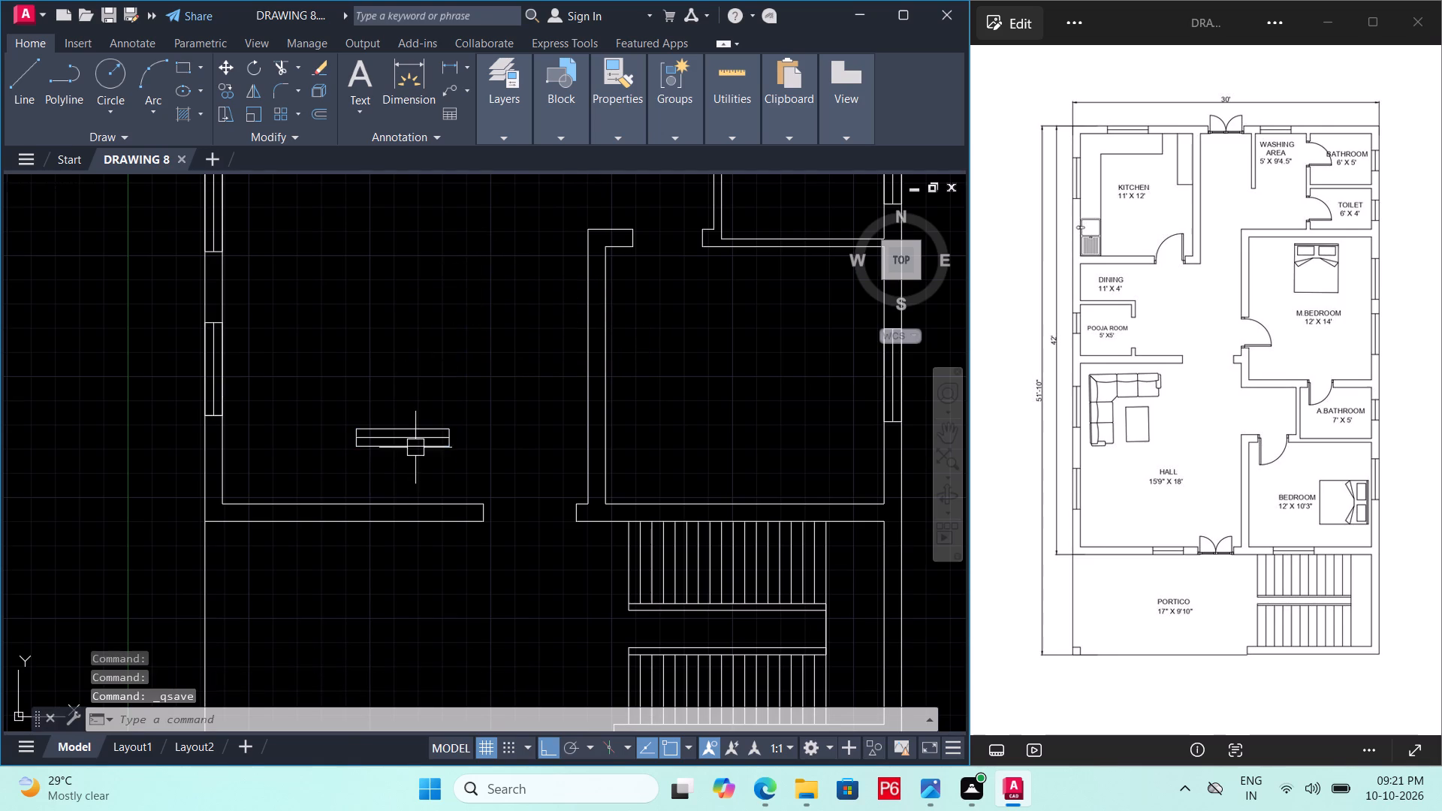
key(ctrl+s)
key(ctrl+s)
Copy the horizontal window block by its top edge to the midpoint of the bedroom's south wall inner line.
click(416, 444)
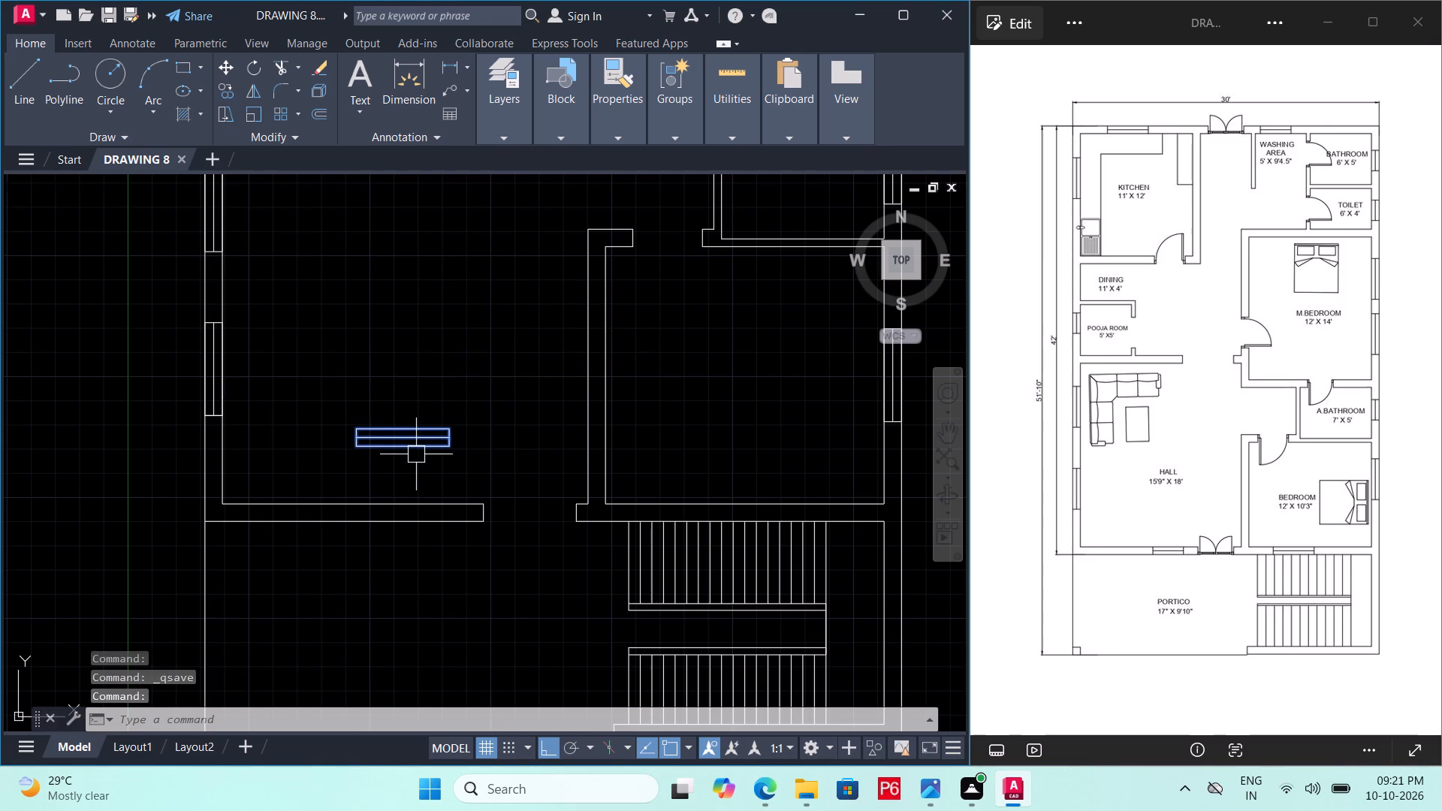
text(CO)
key(space)
middle_drag(435, 463, 404, 445)
scroll(414, 448, up, 2)
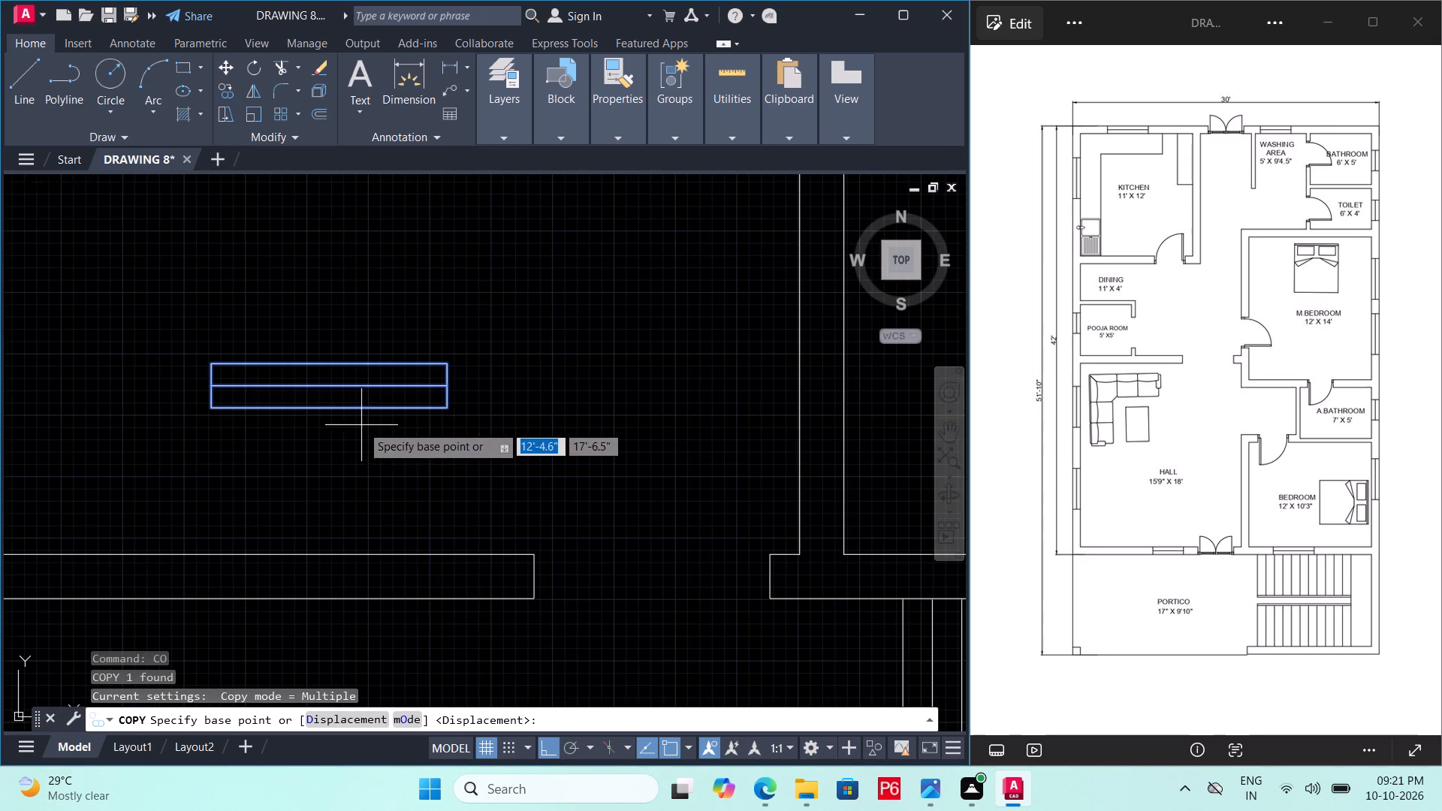
double_click(326, 372)
middle_drag(488, 469, 382, 469)
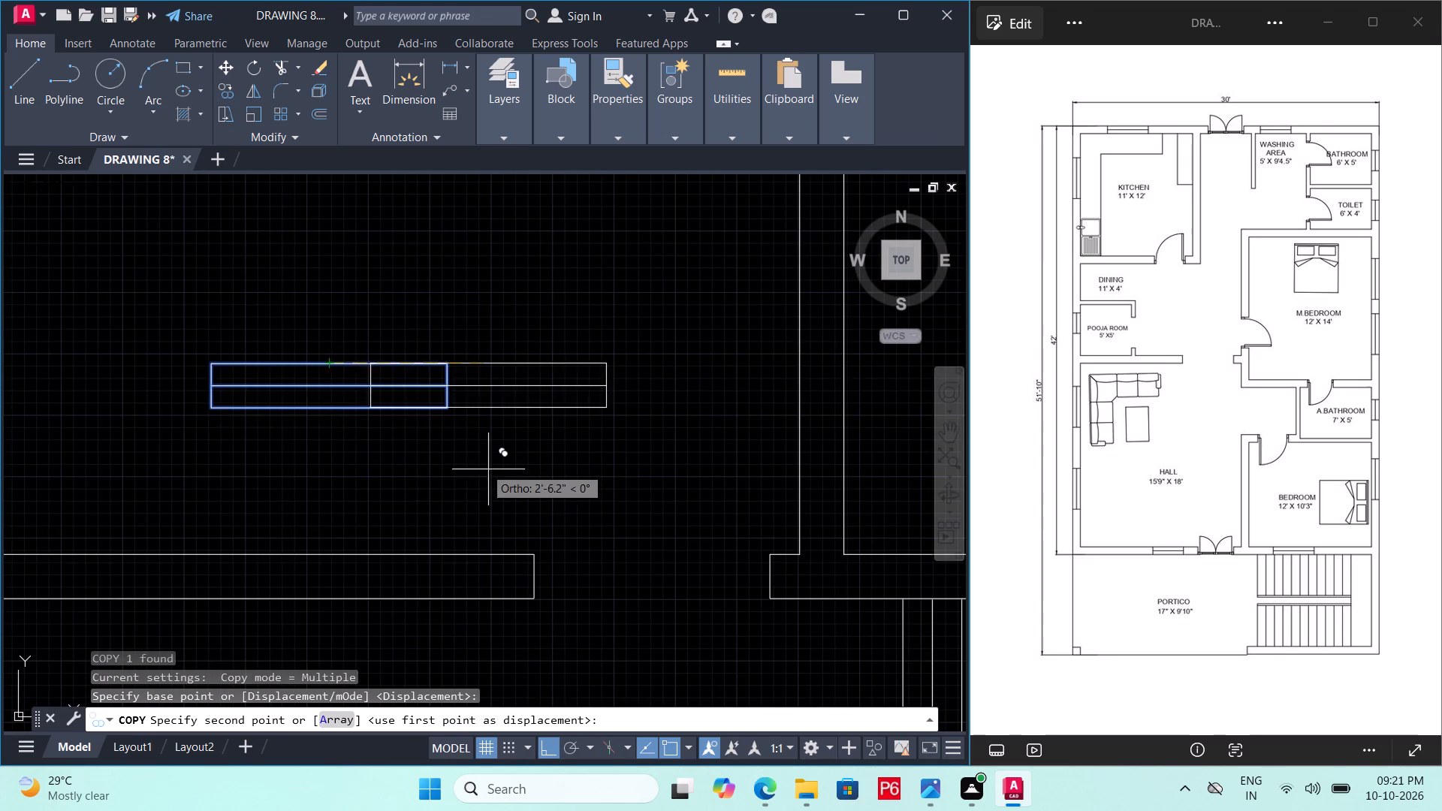
middle_drag(382, 469, 251, 477)
key(F8)
middle_drag(683, 570, 505, 548)
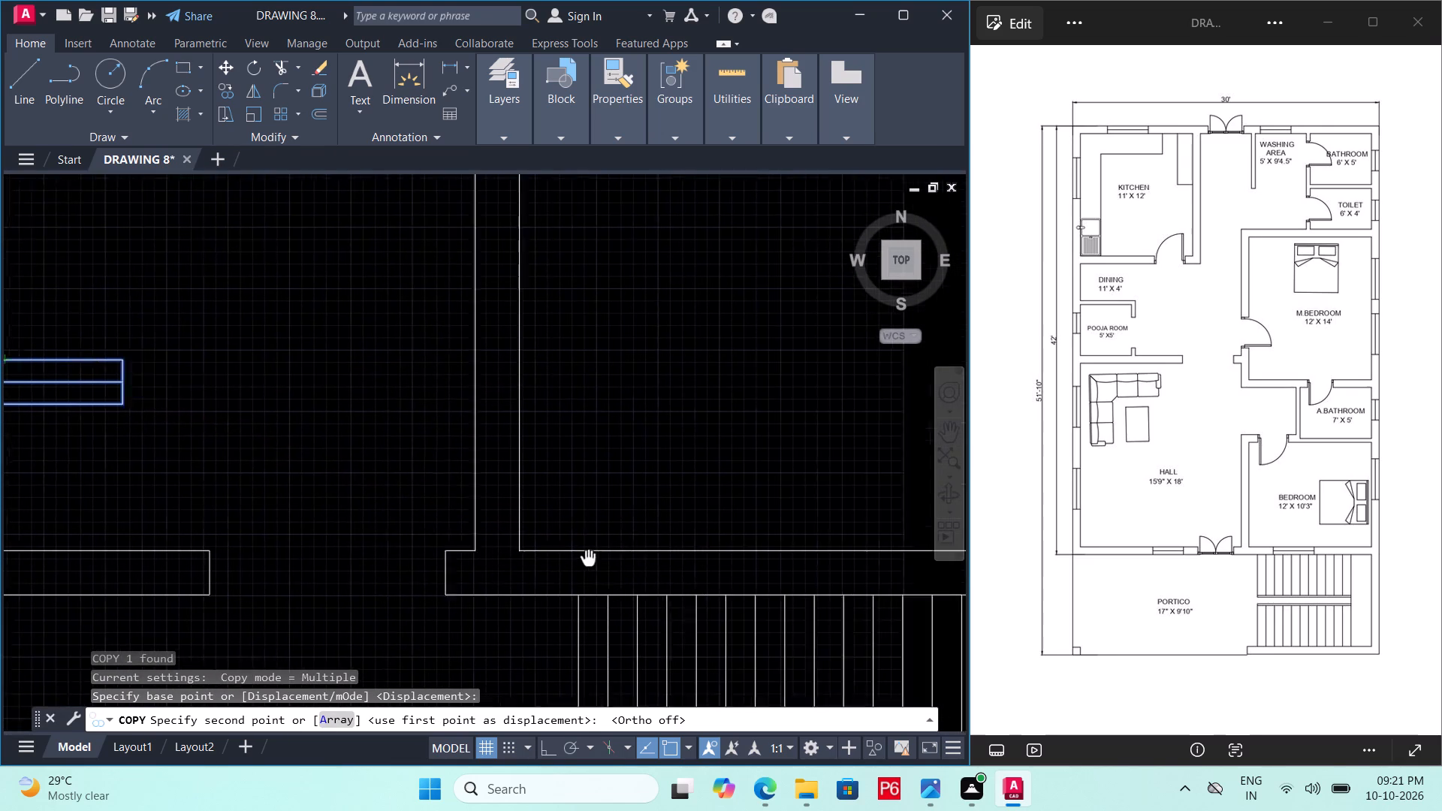
middle_drag(505, 548, 467, 549)
middle_drag(713, 534, 518, 531)
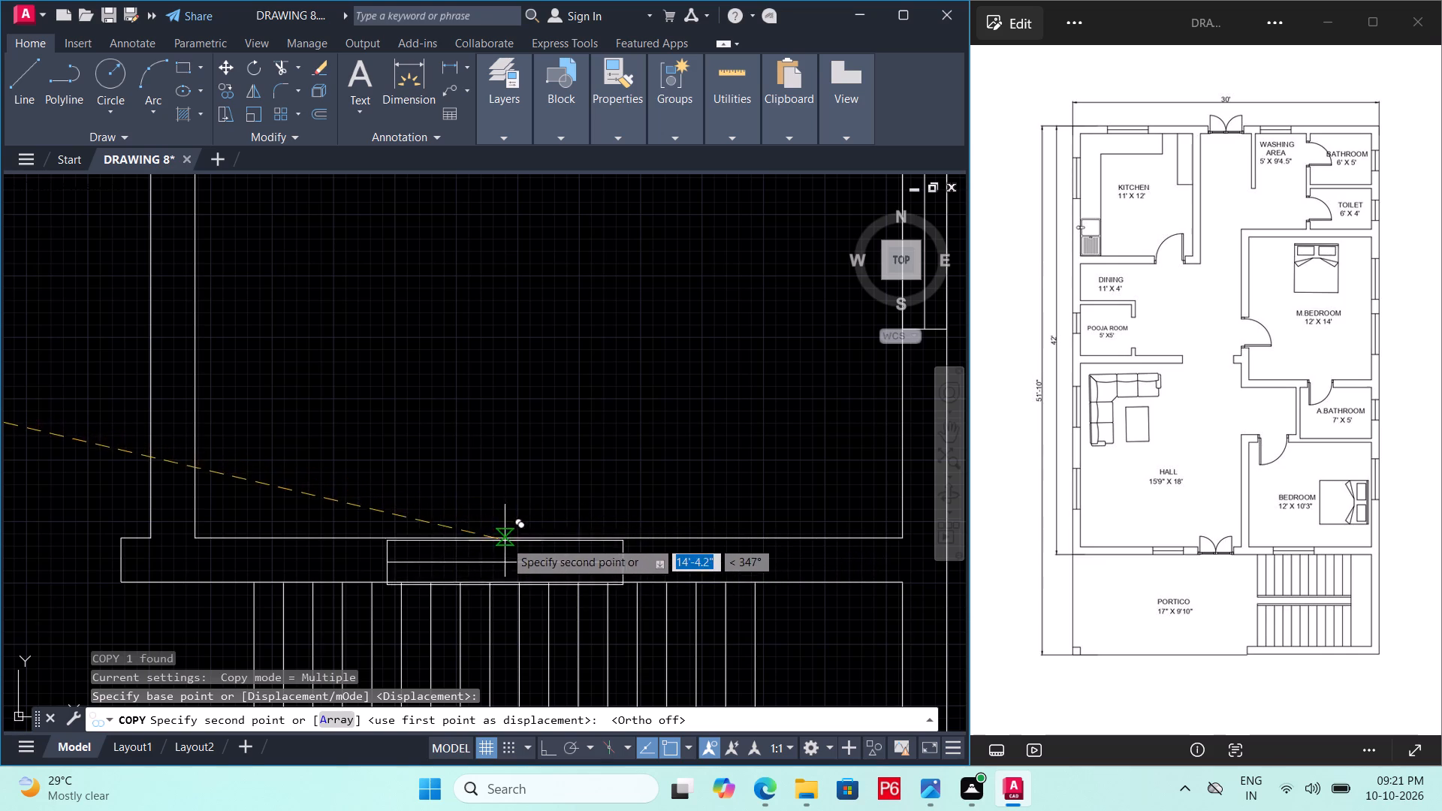
scroll(542, 545, down, 1)
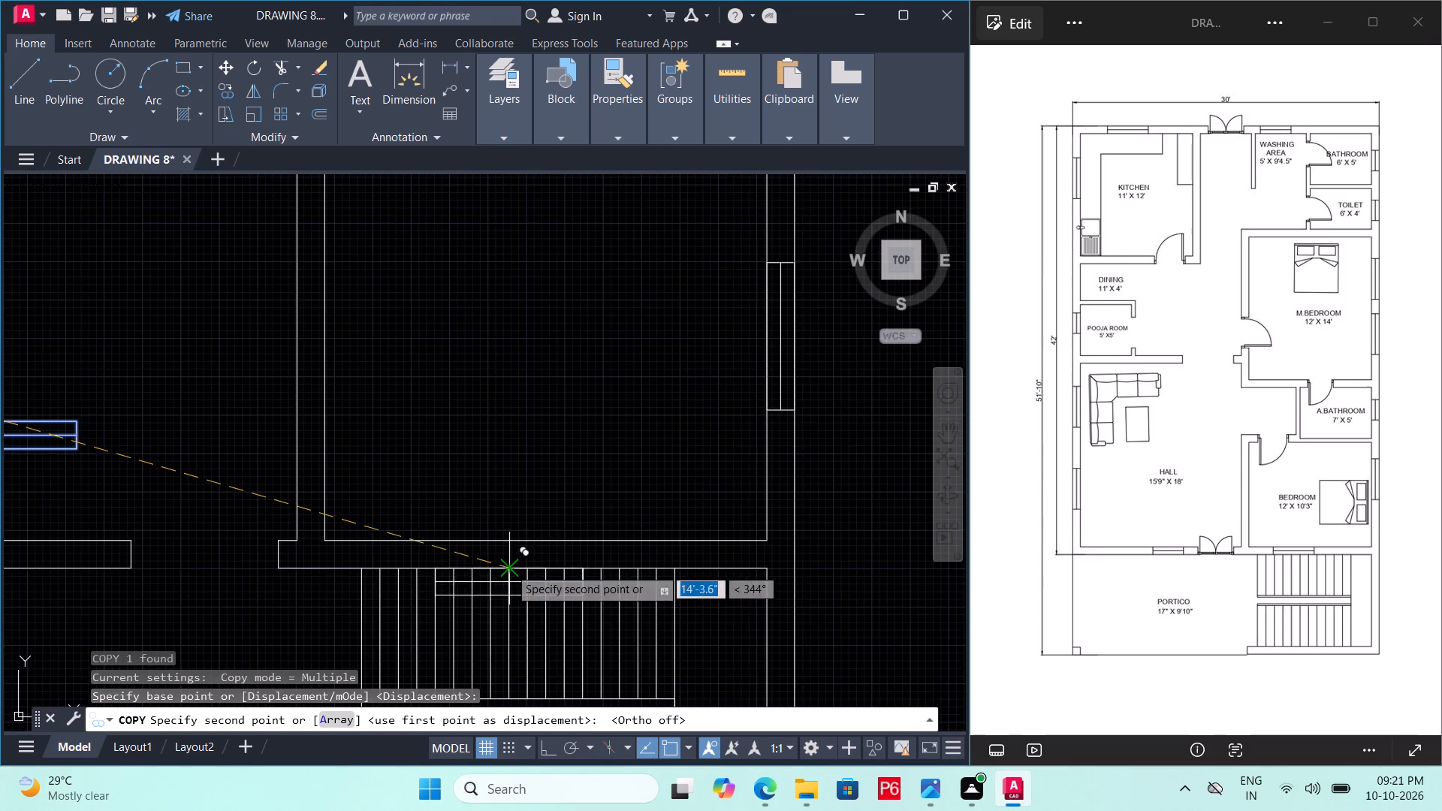
scroll(554, 553, up, 2)
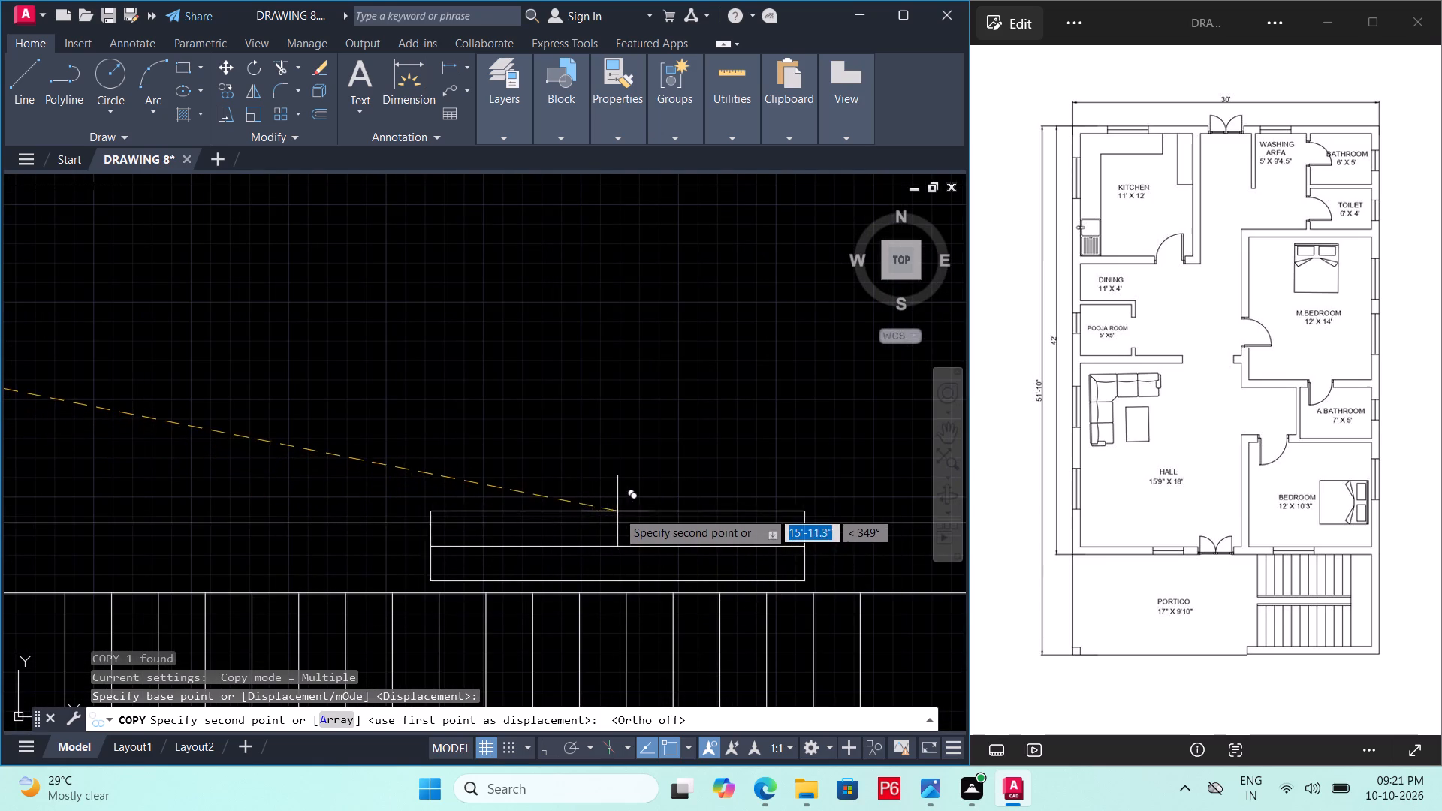
click(535, 520)
scroll(507, 441, down, 3)
Save the drawing.
key(ctrl+s)
key(ctrl+s)
Move the horizontal window block from the hall floor into the hall's south wall, just west of the entrance opening.
scroll(544, 445, down, 1)
middle_drag(544, 445, 581, 443)
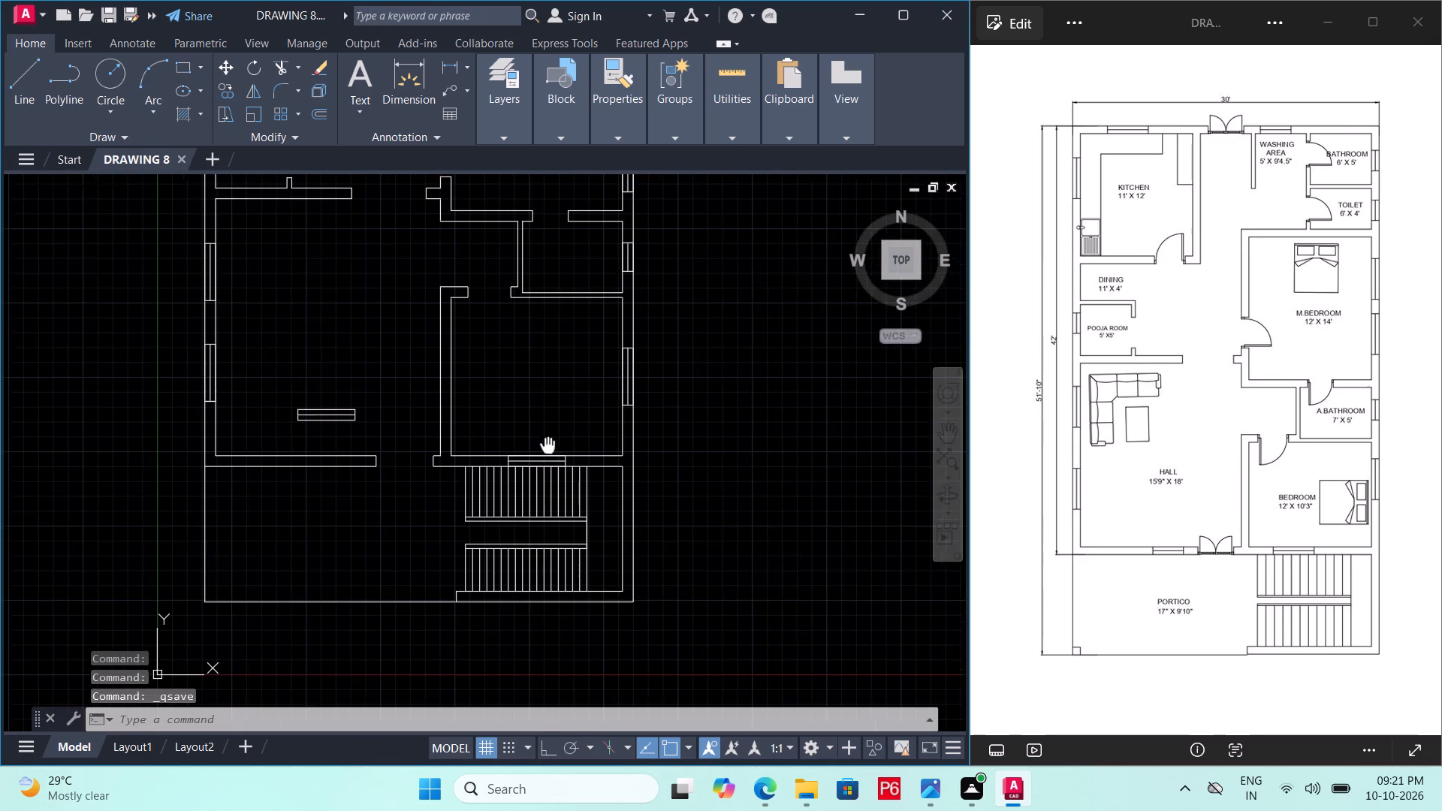
middle_drag(581, 443, 620, 454)
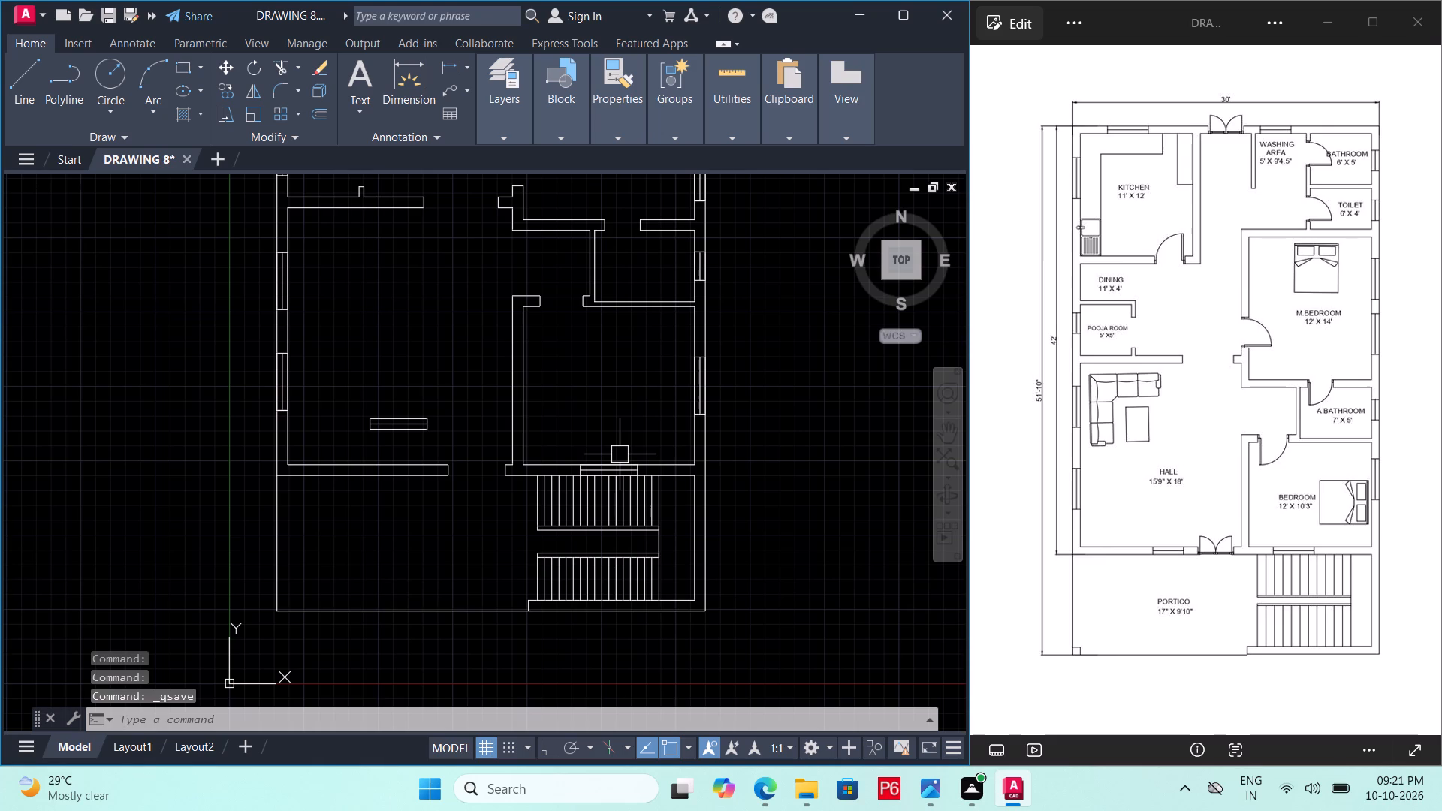
scroll(399, 431, up, 1)
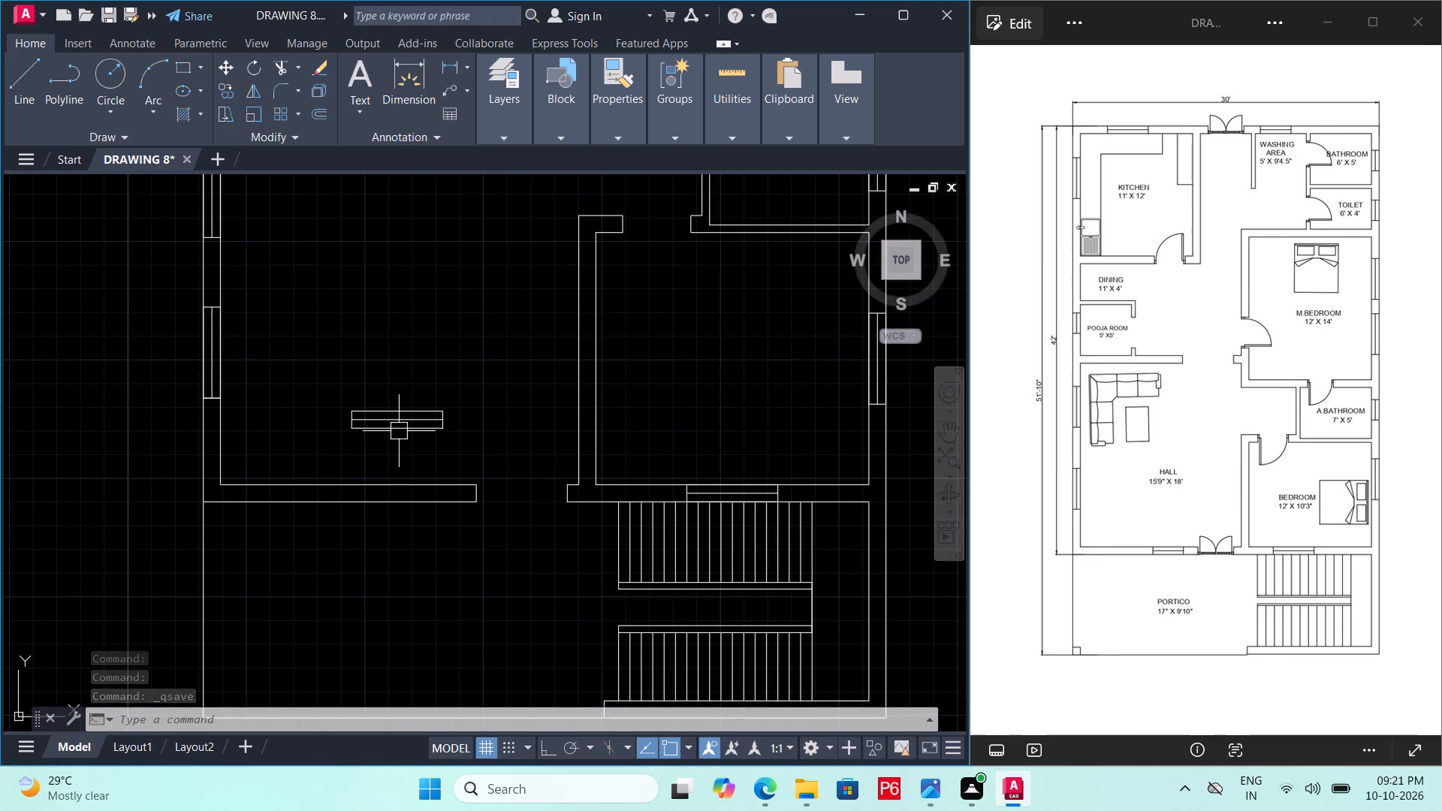
click(392, 431)
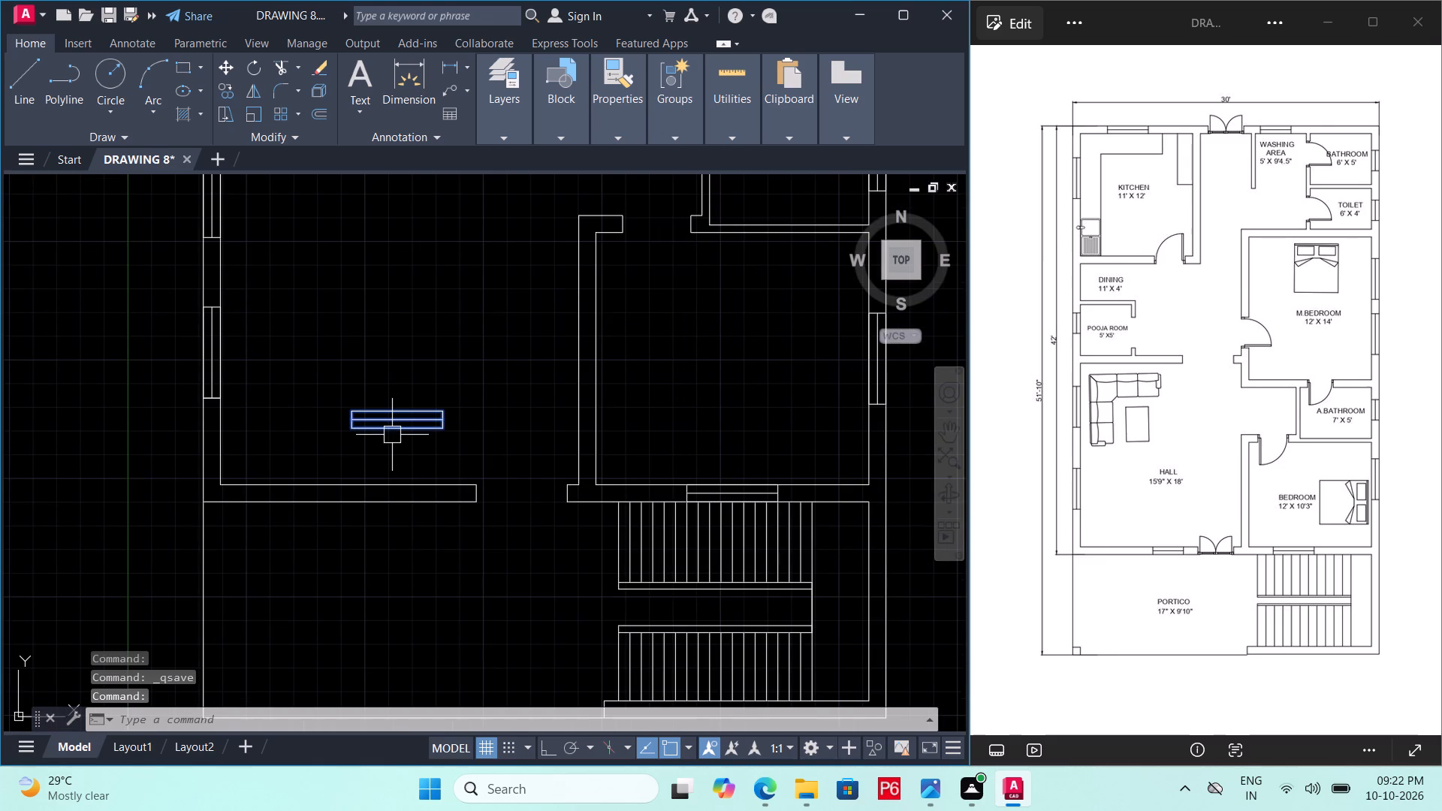
text(M)
key(space)
scroll(400, 424, up, 2)
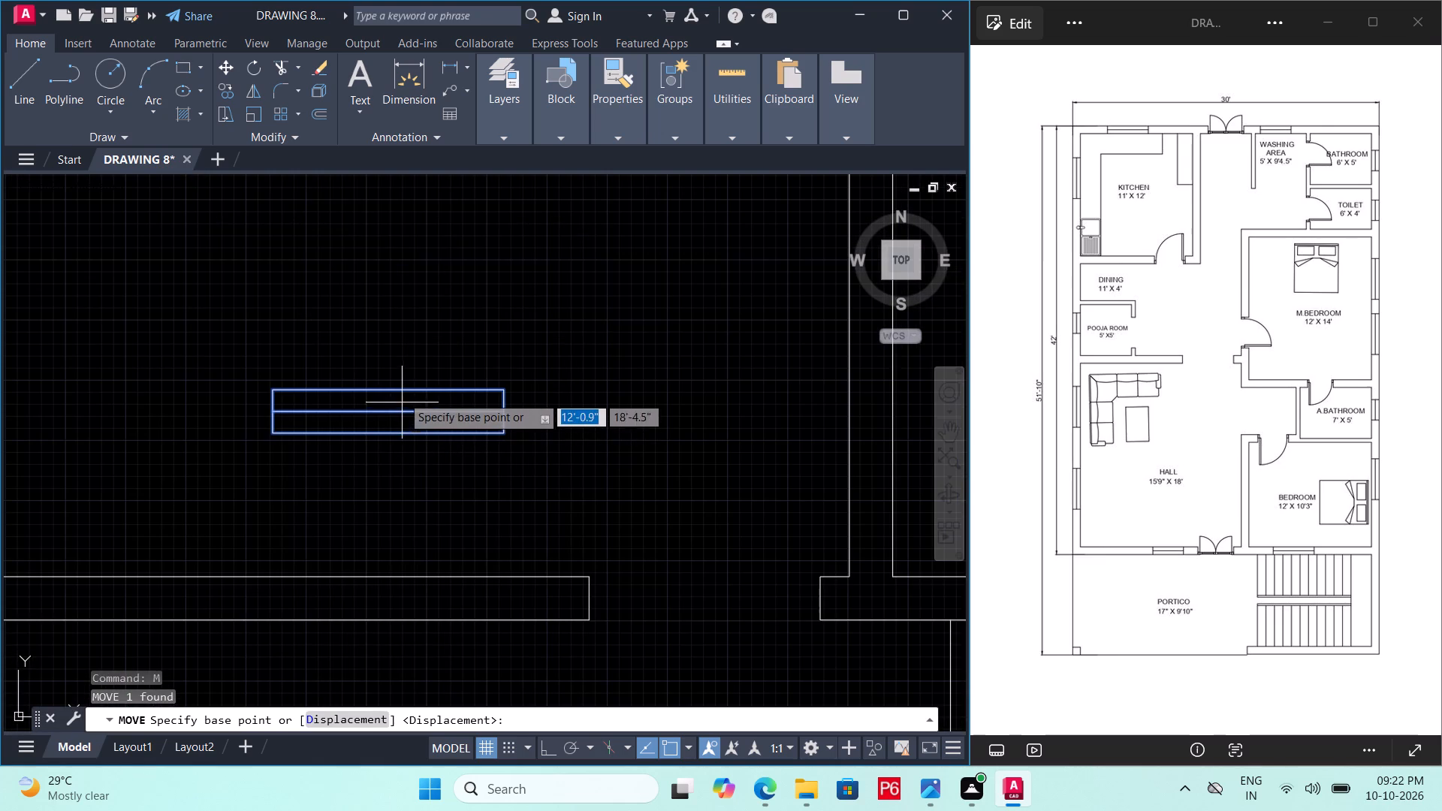
click(391, 394)
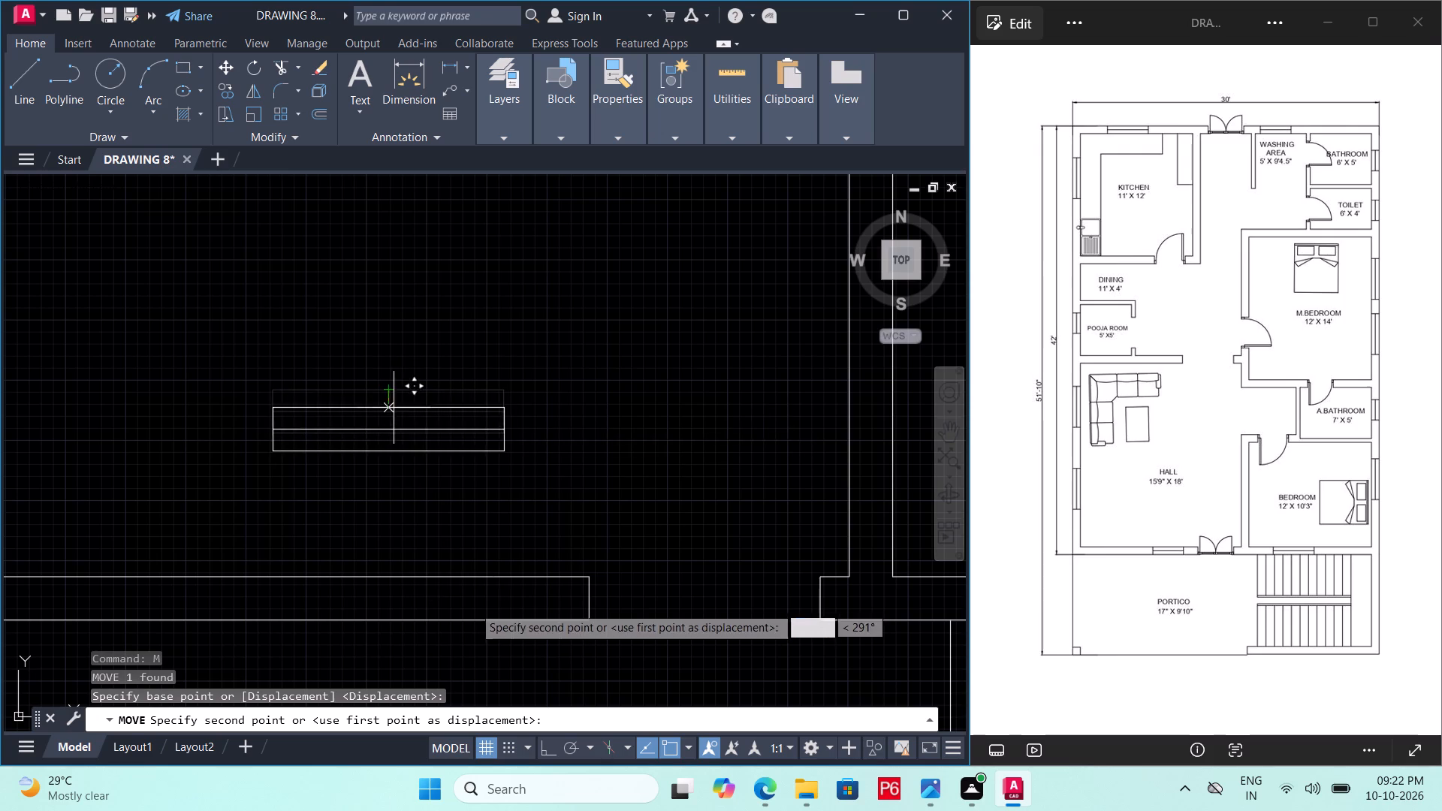
click(405, 577)
scroll(459, 596, up, 4)
middle_drag(474, 619, 499, 515)
Save the drawing.
key(ctrl+s)
key(ctrl+s)
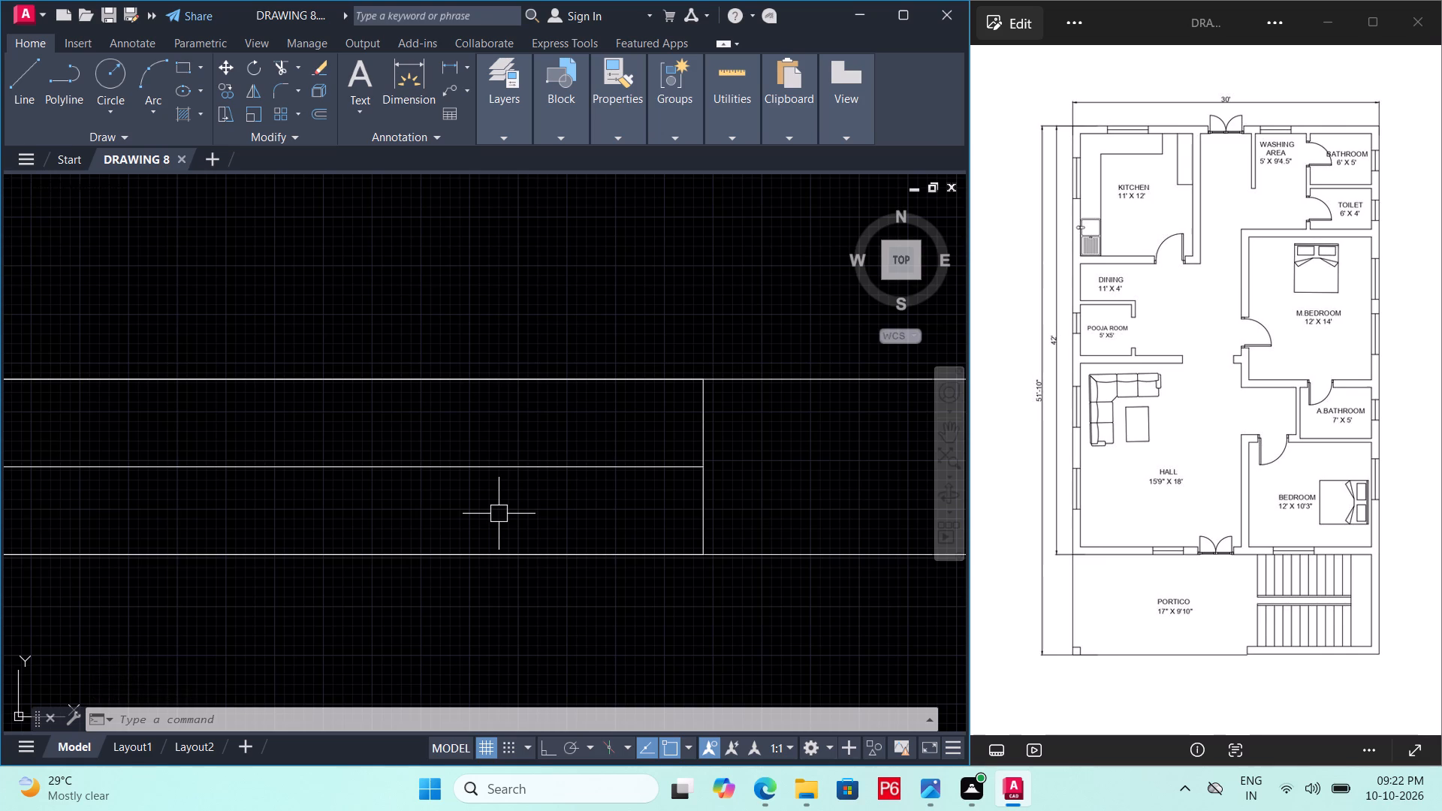
scroll(449, 498, down, 2)
key(ctrl+s)
key(ctrl+s)
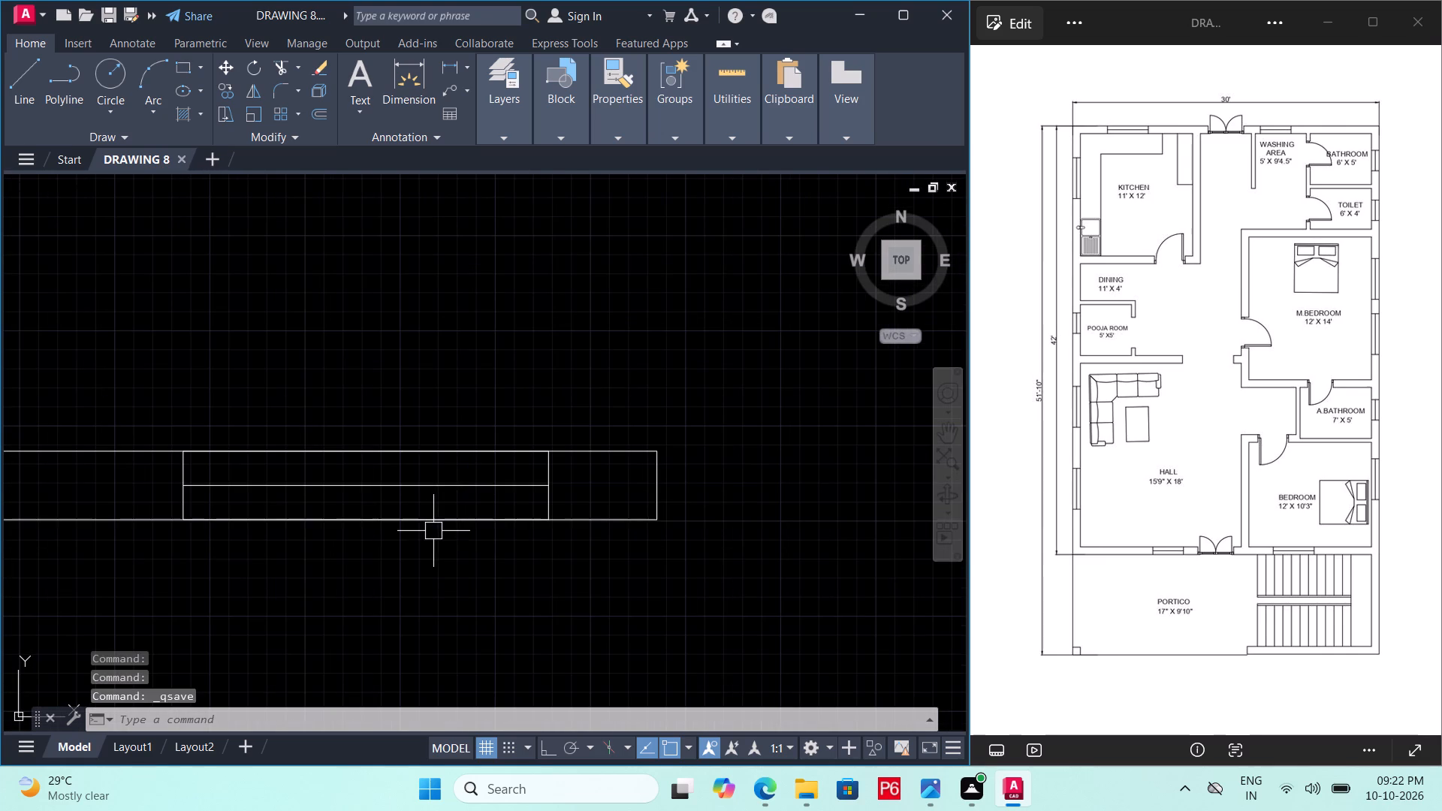
Examine the window and door opening layout across the whole floor plan against the reference drawing.
scroll(433, 531, down, 1)
middle_drag(433, 531, 392, 486)
scroll(392, 486, down, 3)
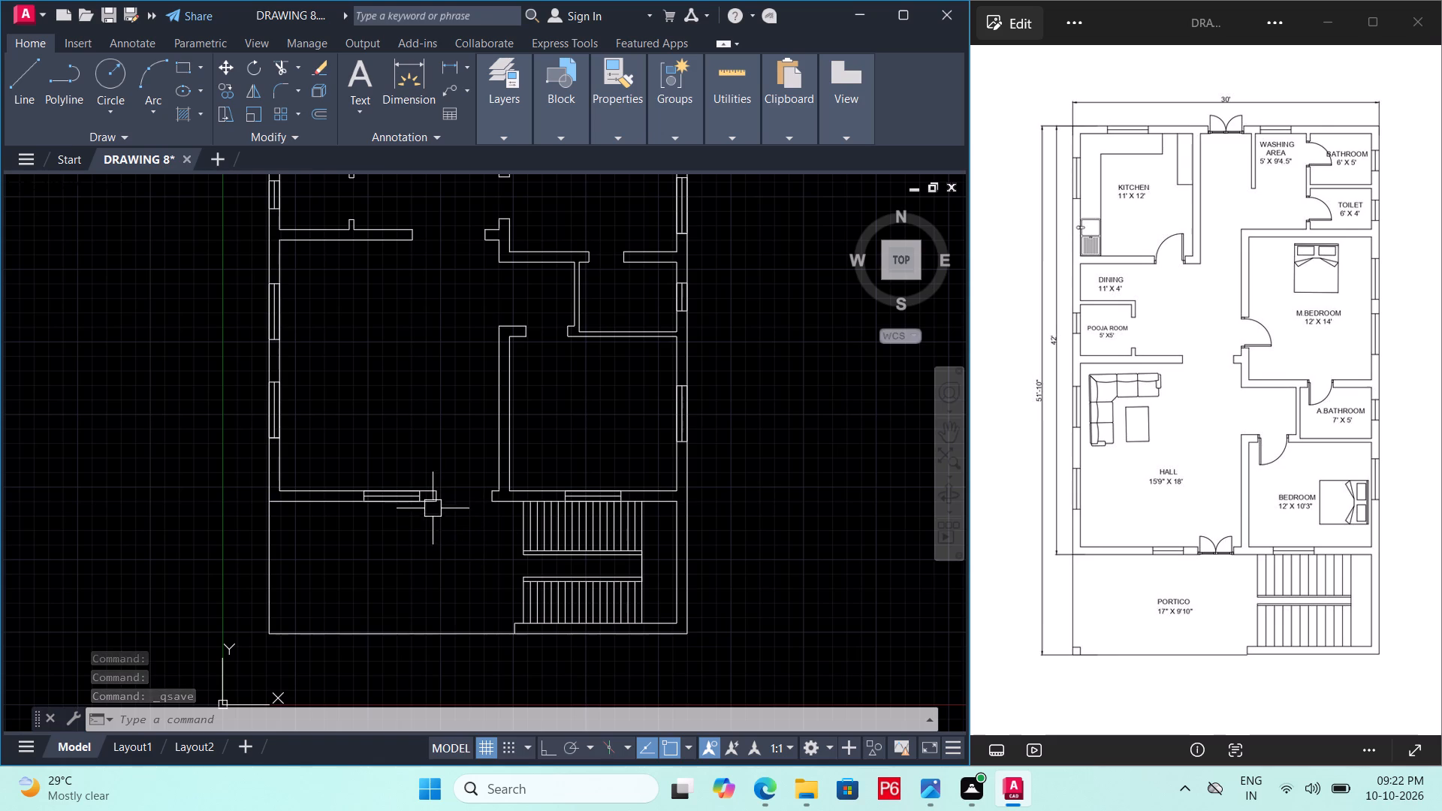
middle_drag(443, 474, 488, 575)
scroll(488, 575, down, 1)
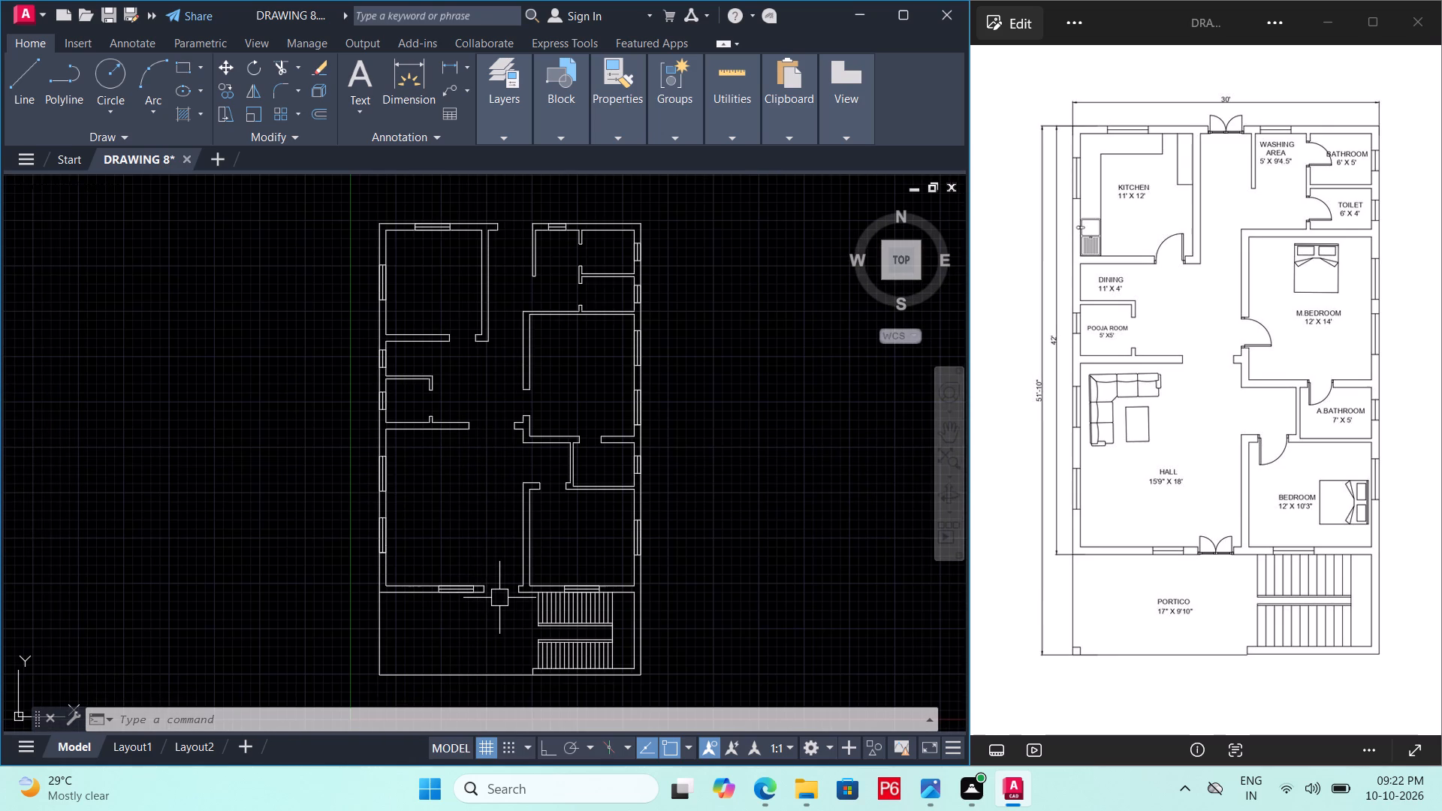
middle_drag(501, 583, 499, 594)
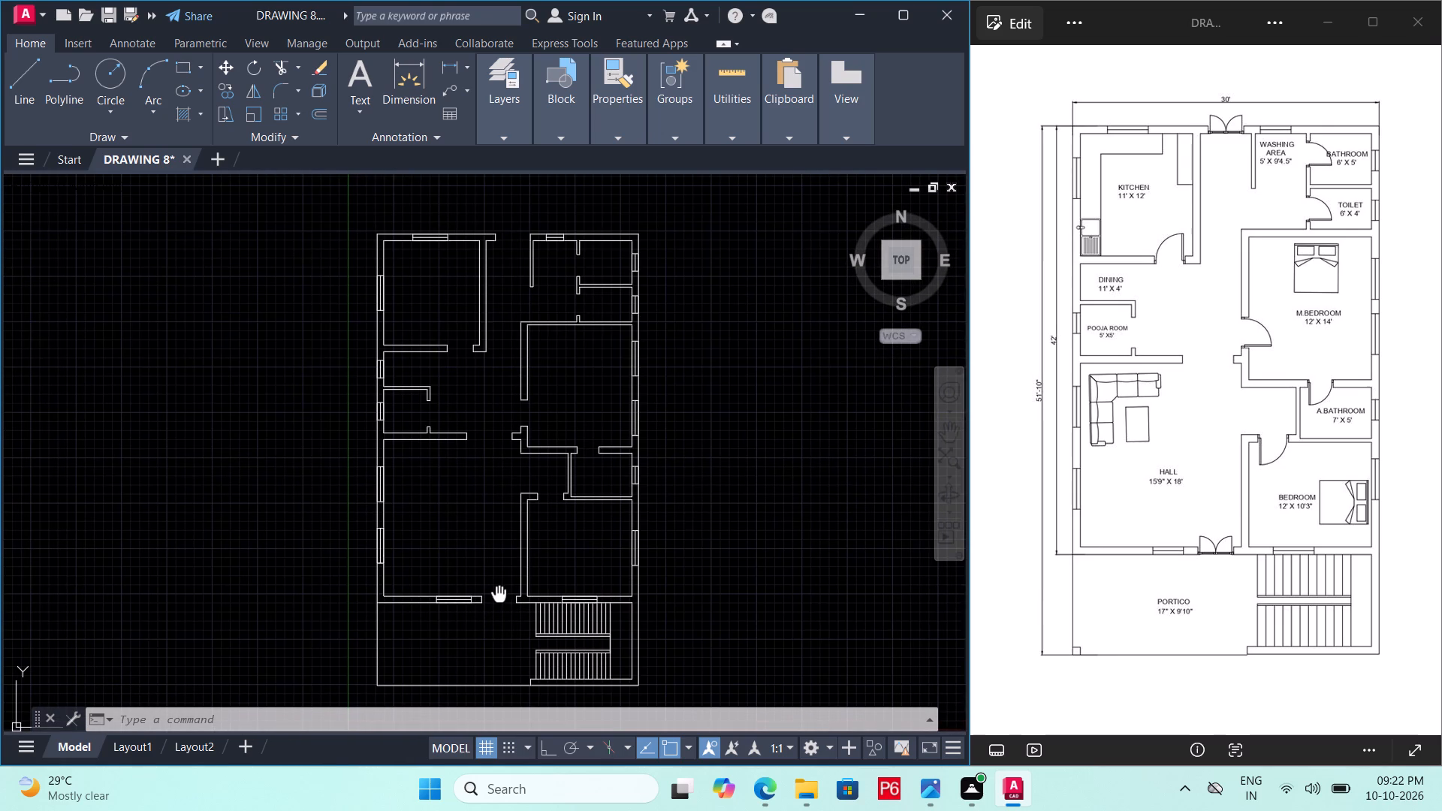
middle_drag(499, 594, 490, 619)
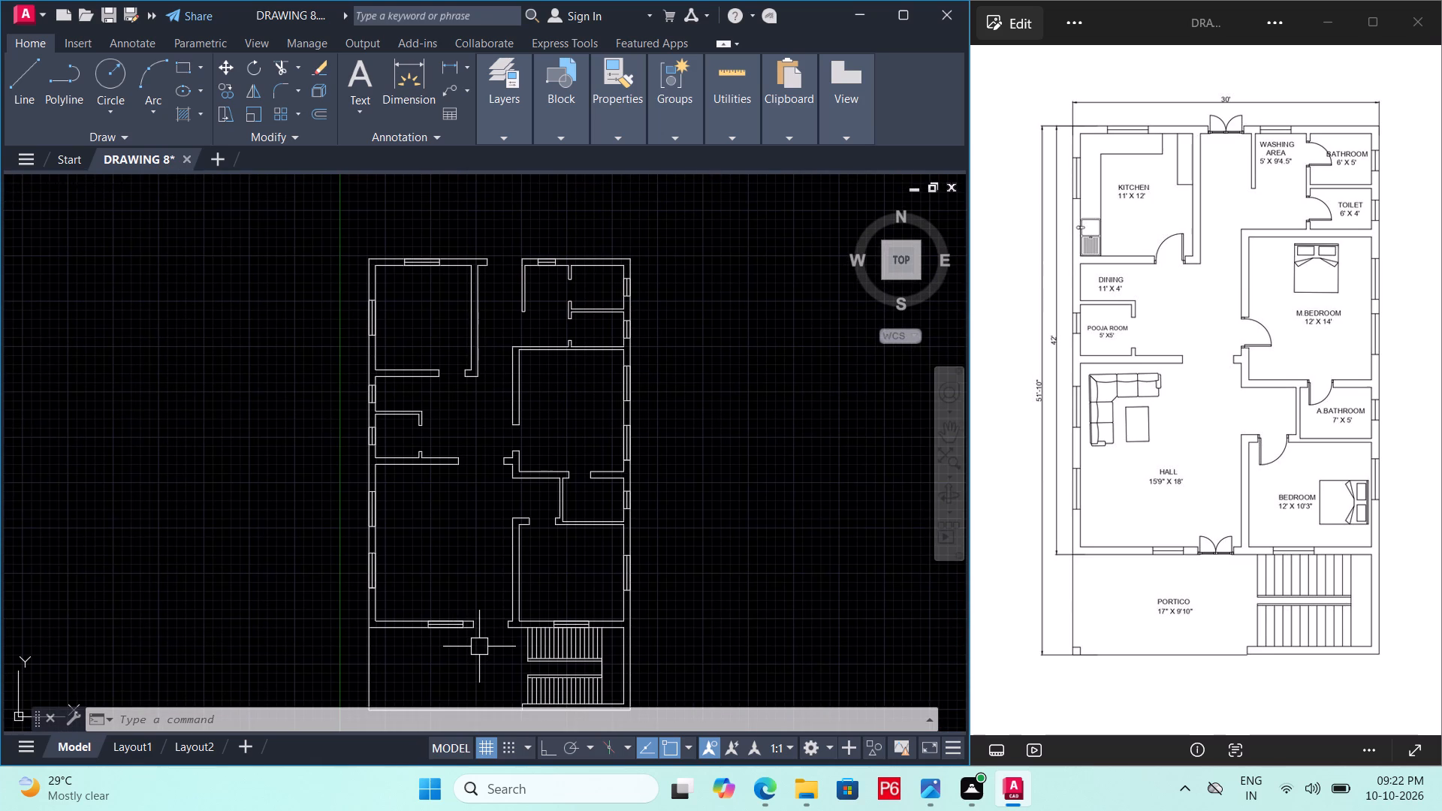
scroll(492, 634, up, 1)
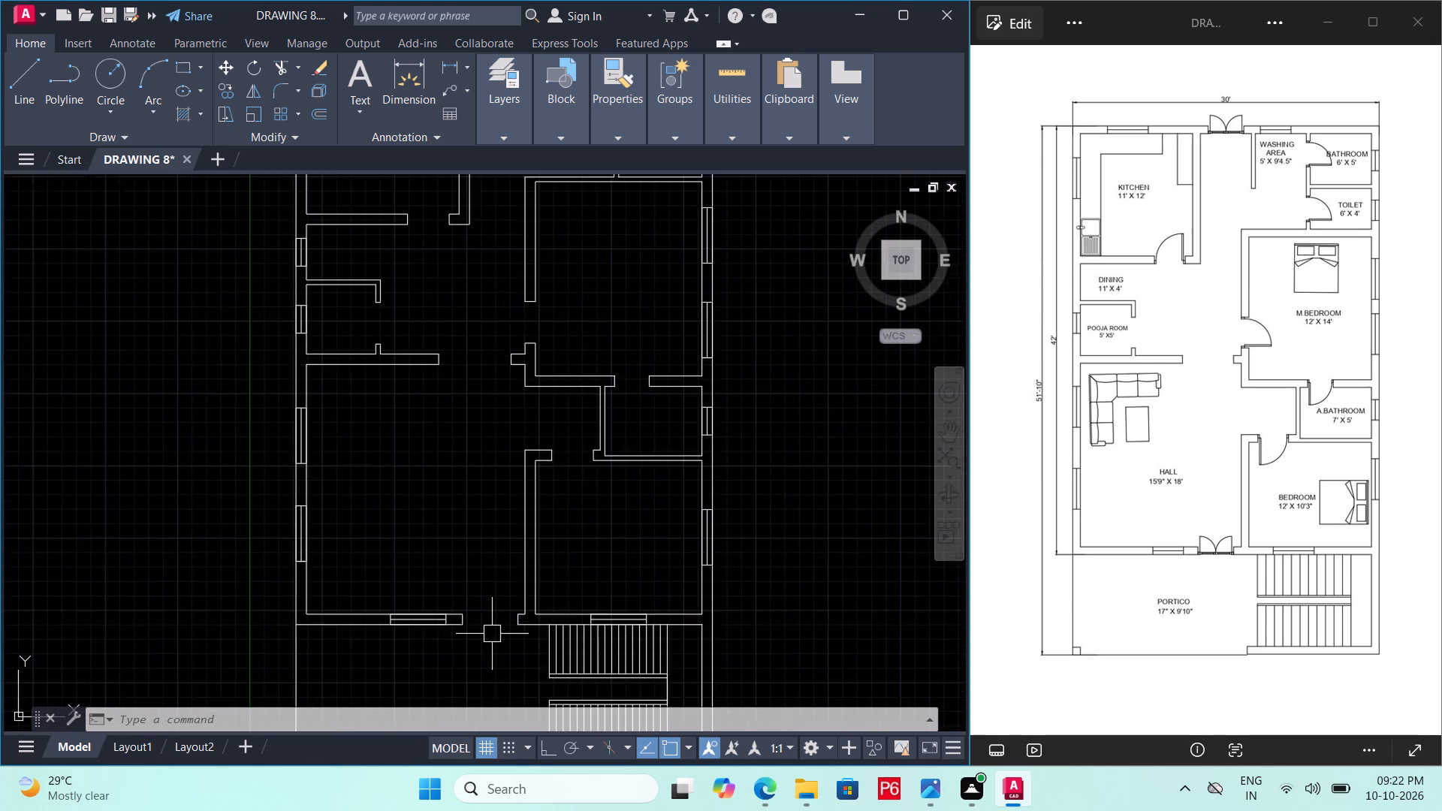
Examine the hall, portico, staircase and surrounding rooms of the floor plan against the reference drawing.
scroll(492, 634, up, 1)
middle_drag(492, 632, 464, 496)
scroll(458, 474, down, 2)
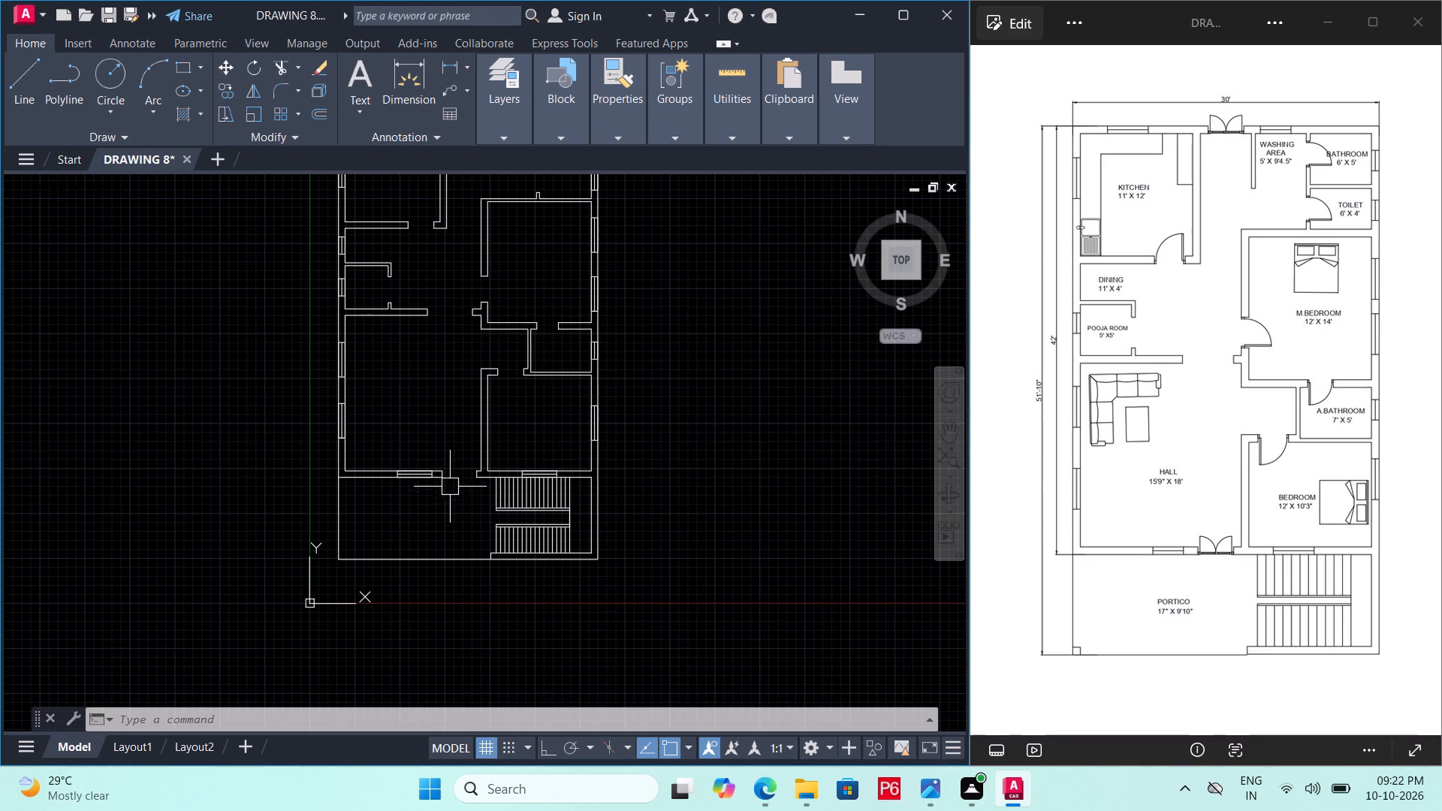
scroll(439, 454, up, 2)
middle_drag(351, 378, 433, 519)
scroll(403, 465, down, 1)
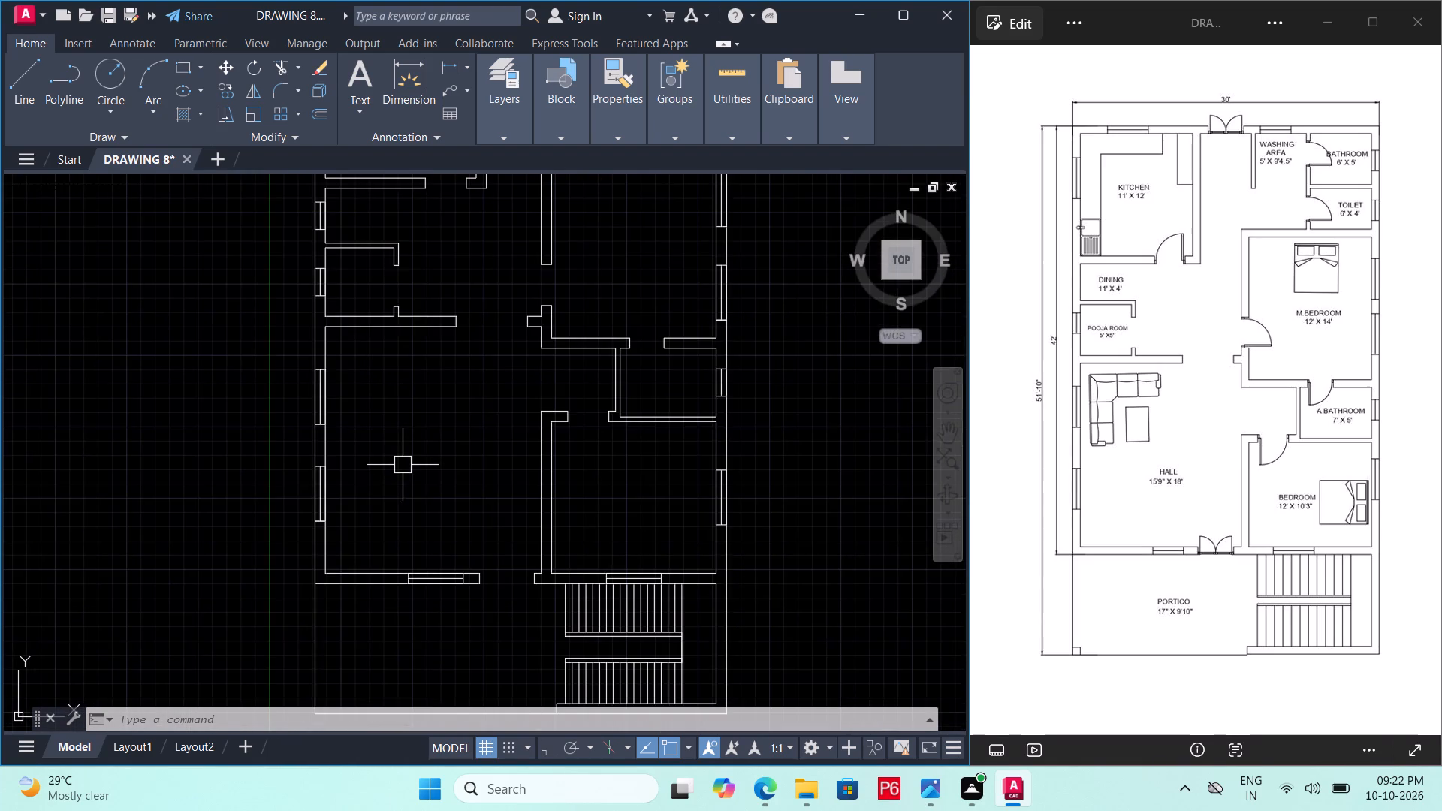
scroll(403, 465, down, 1)
middle_drag(403, 465, 403, 517)
middle_click(403, 517)
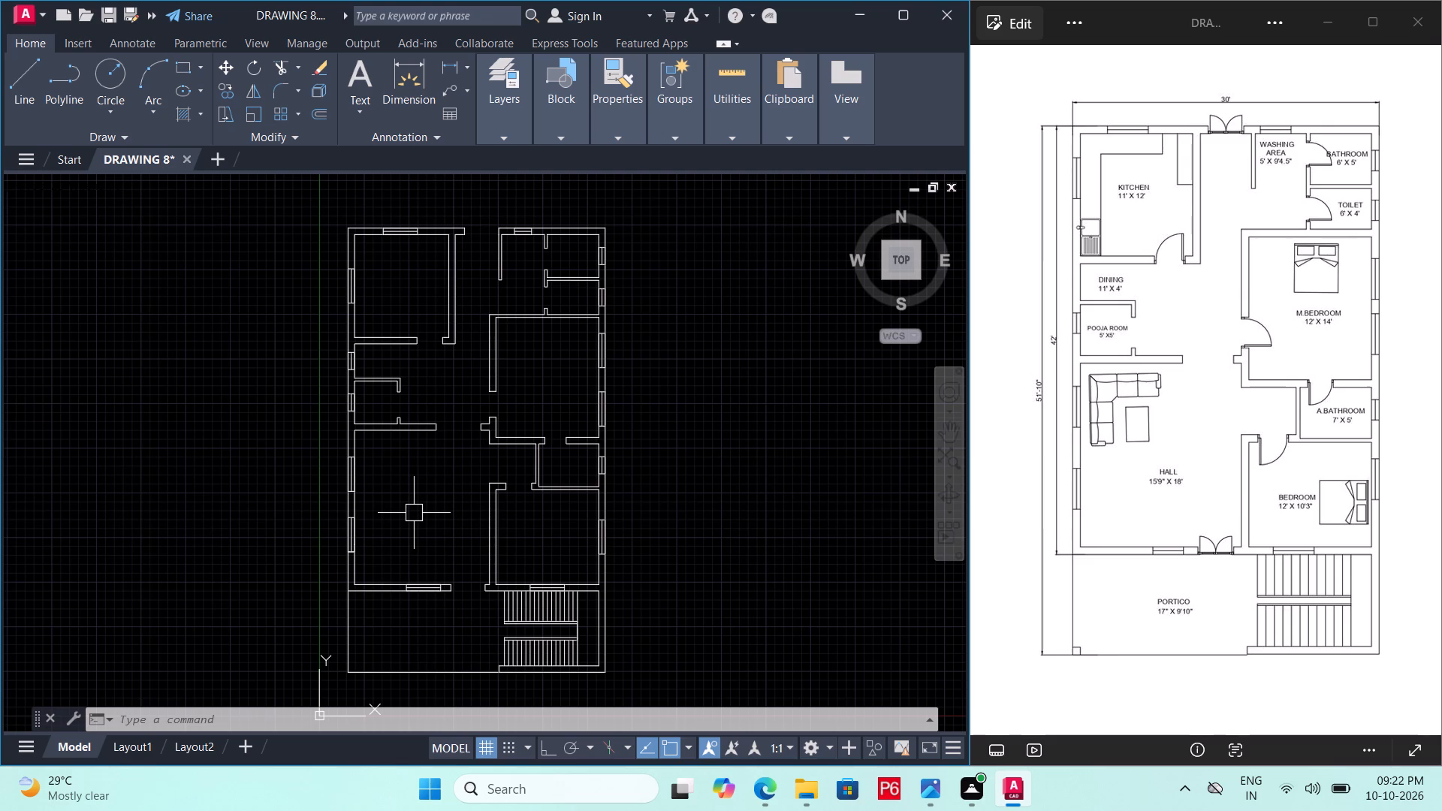
scroll(414, 509, up, 1)
middle_drag(414, 510, 429, 418)
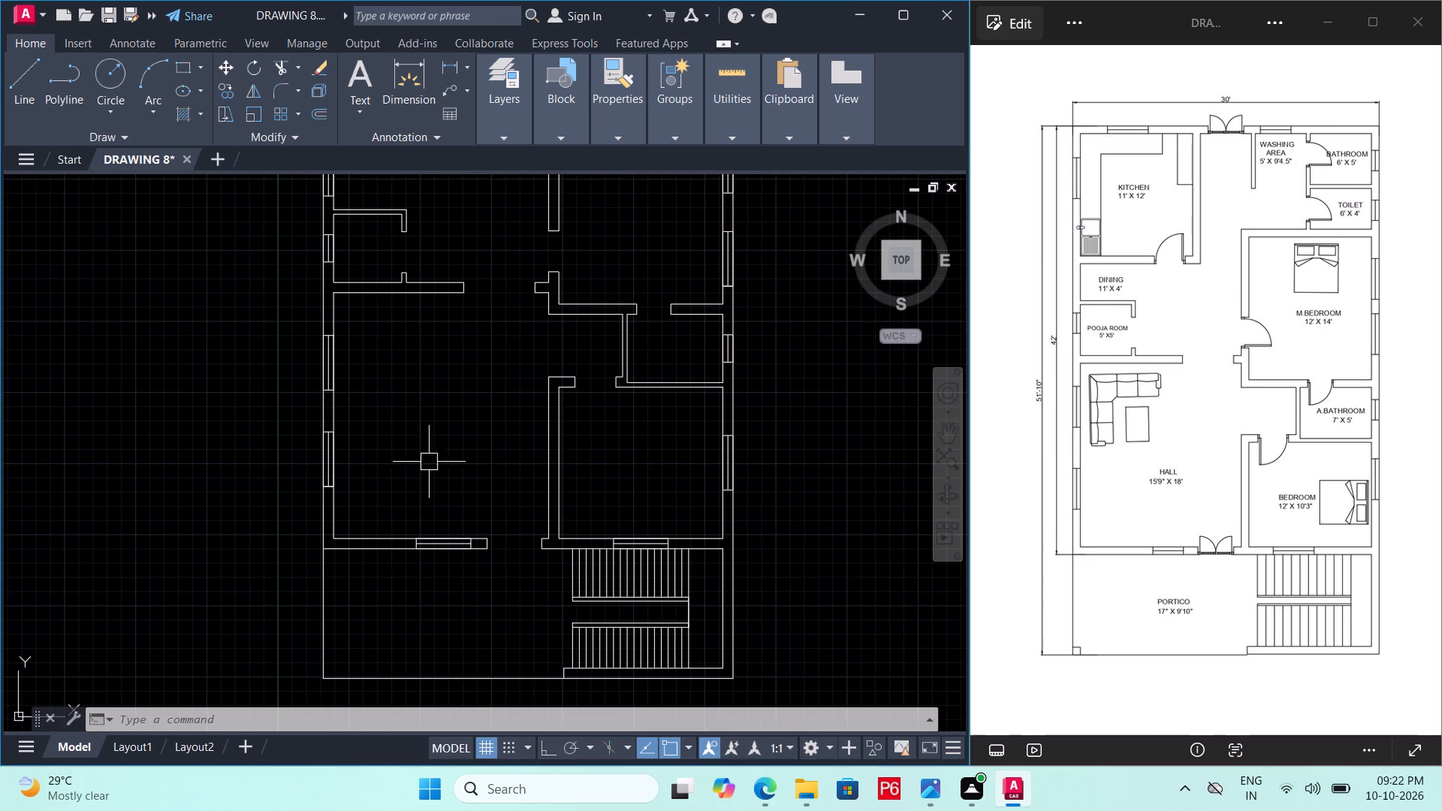
Save the drawing.
key(ctrl+s)
key(ctrl+s)
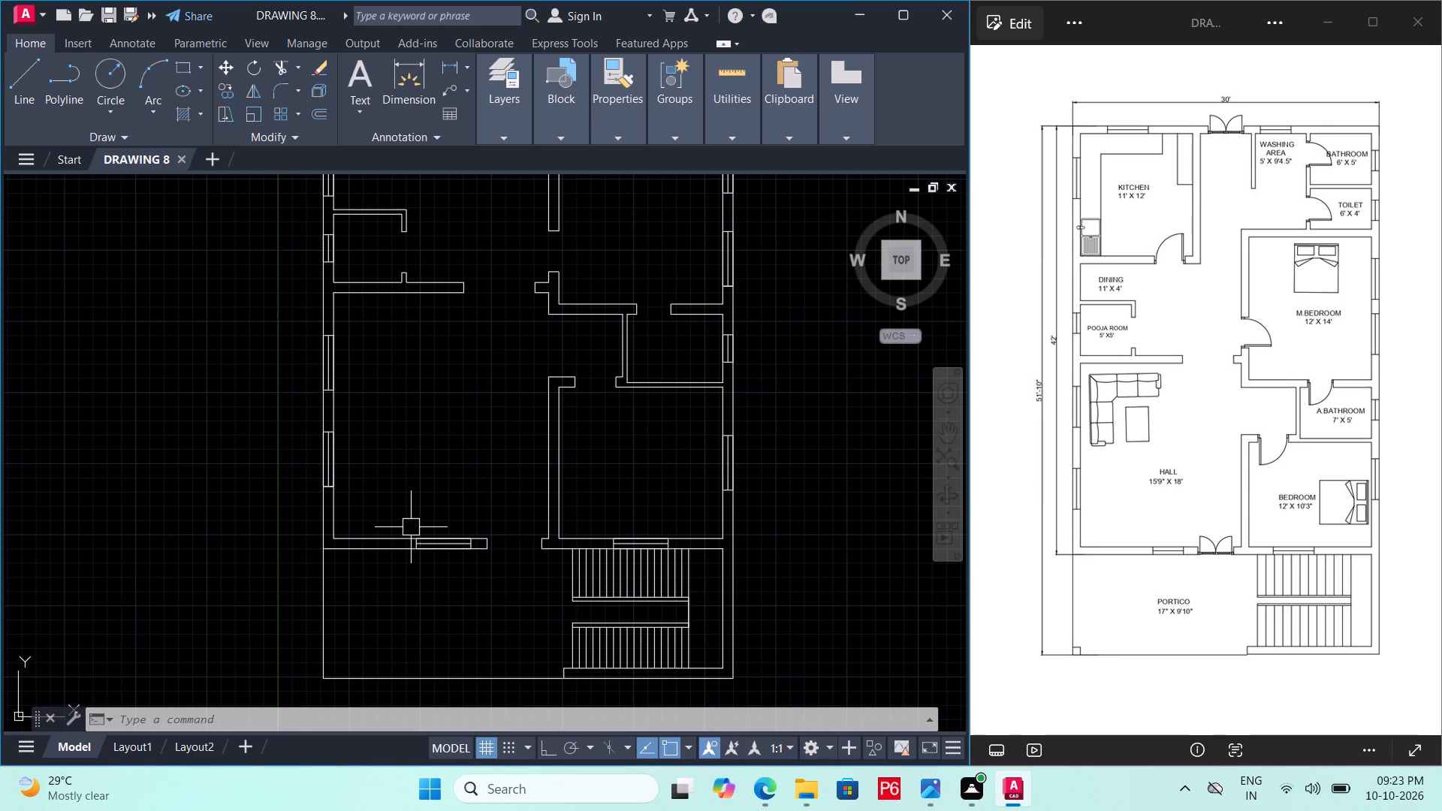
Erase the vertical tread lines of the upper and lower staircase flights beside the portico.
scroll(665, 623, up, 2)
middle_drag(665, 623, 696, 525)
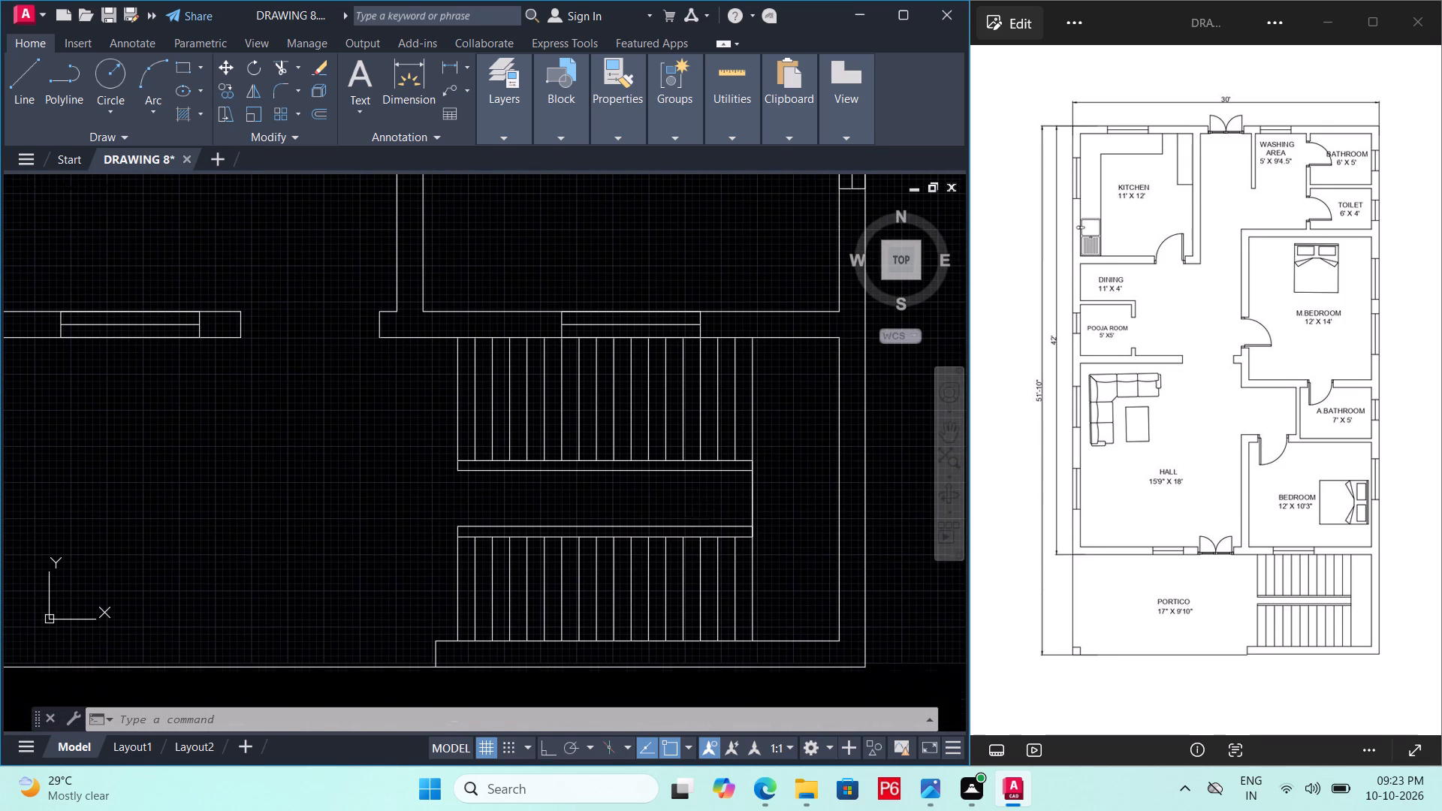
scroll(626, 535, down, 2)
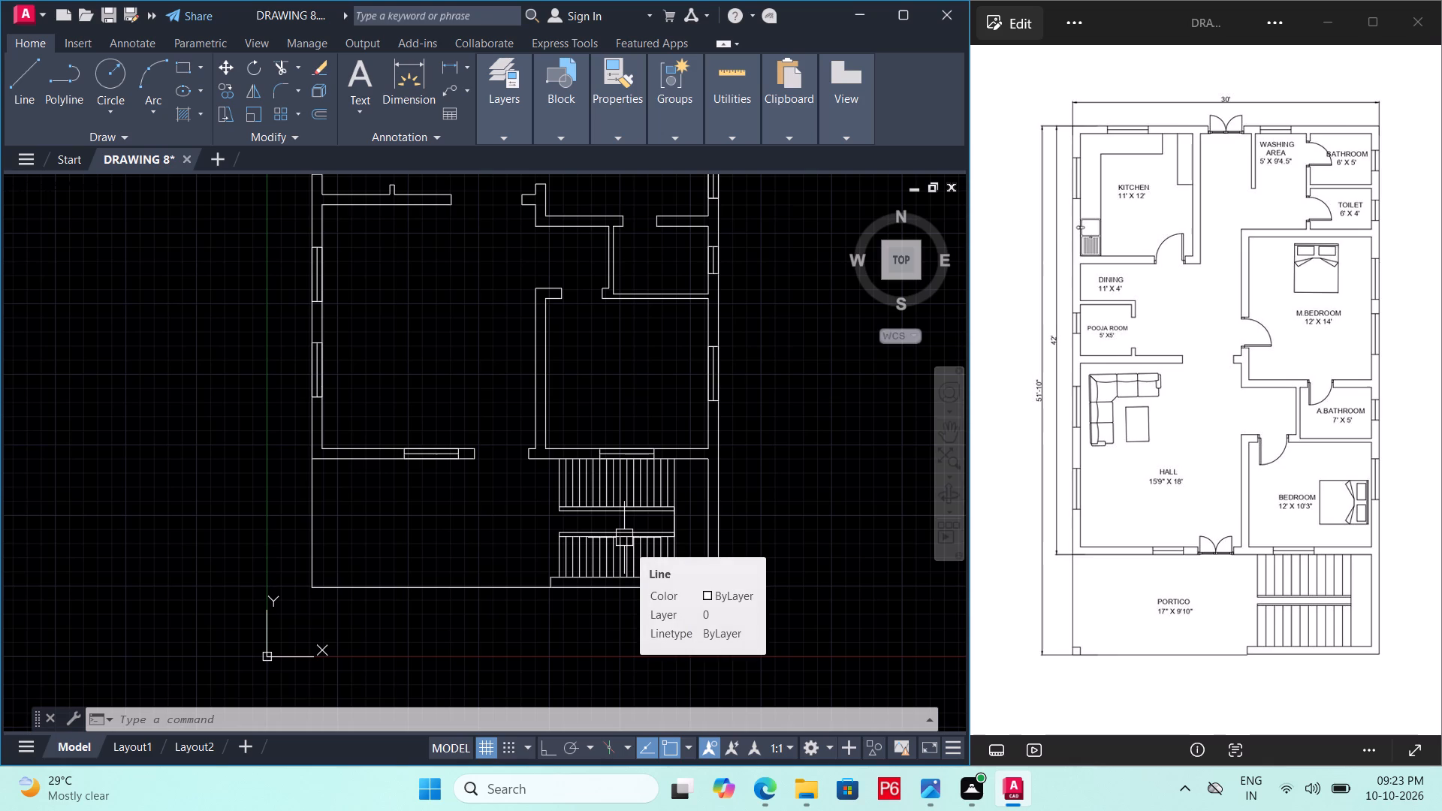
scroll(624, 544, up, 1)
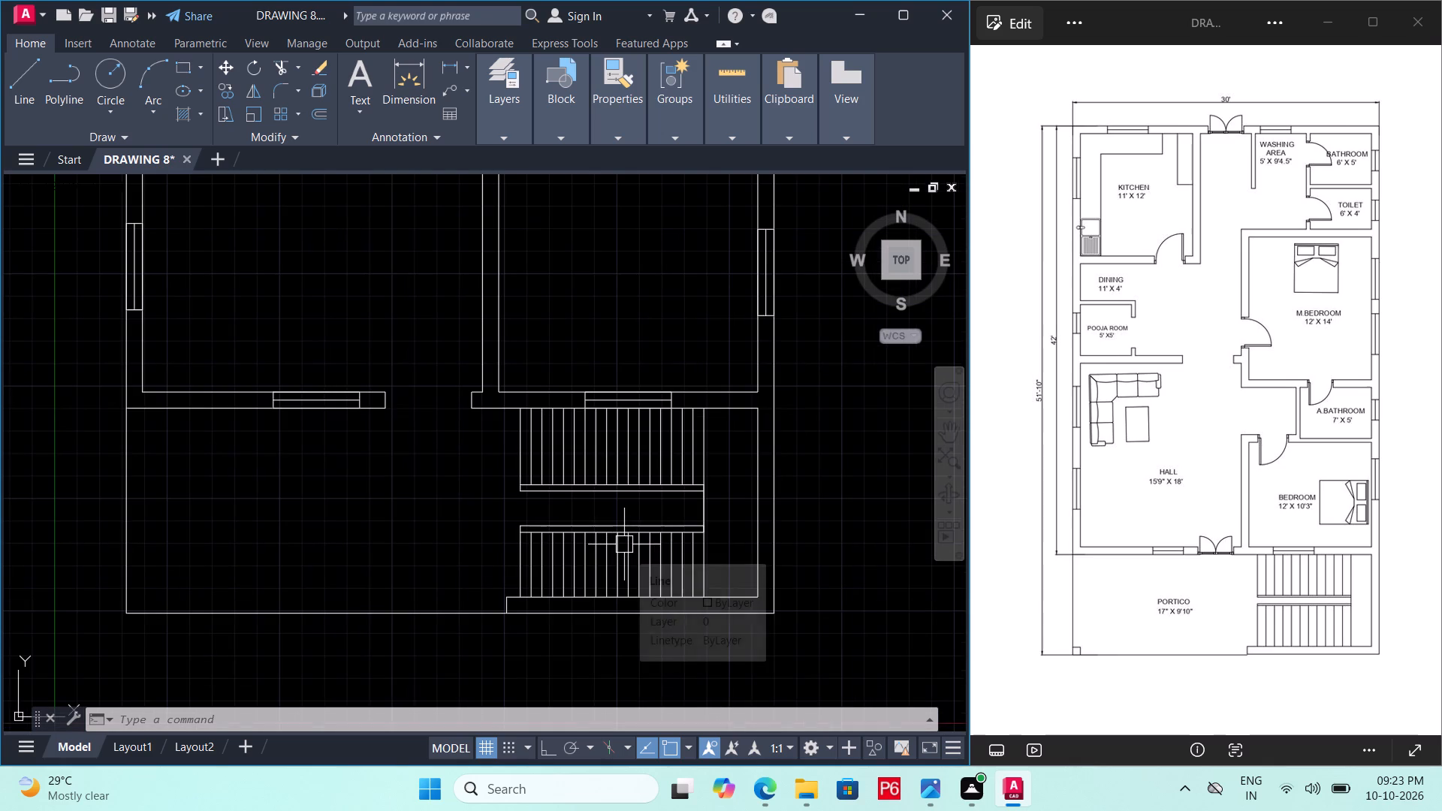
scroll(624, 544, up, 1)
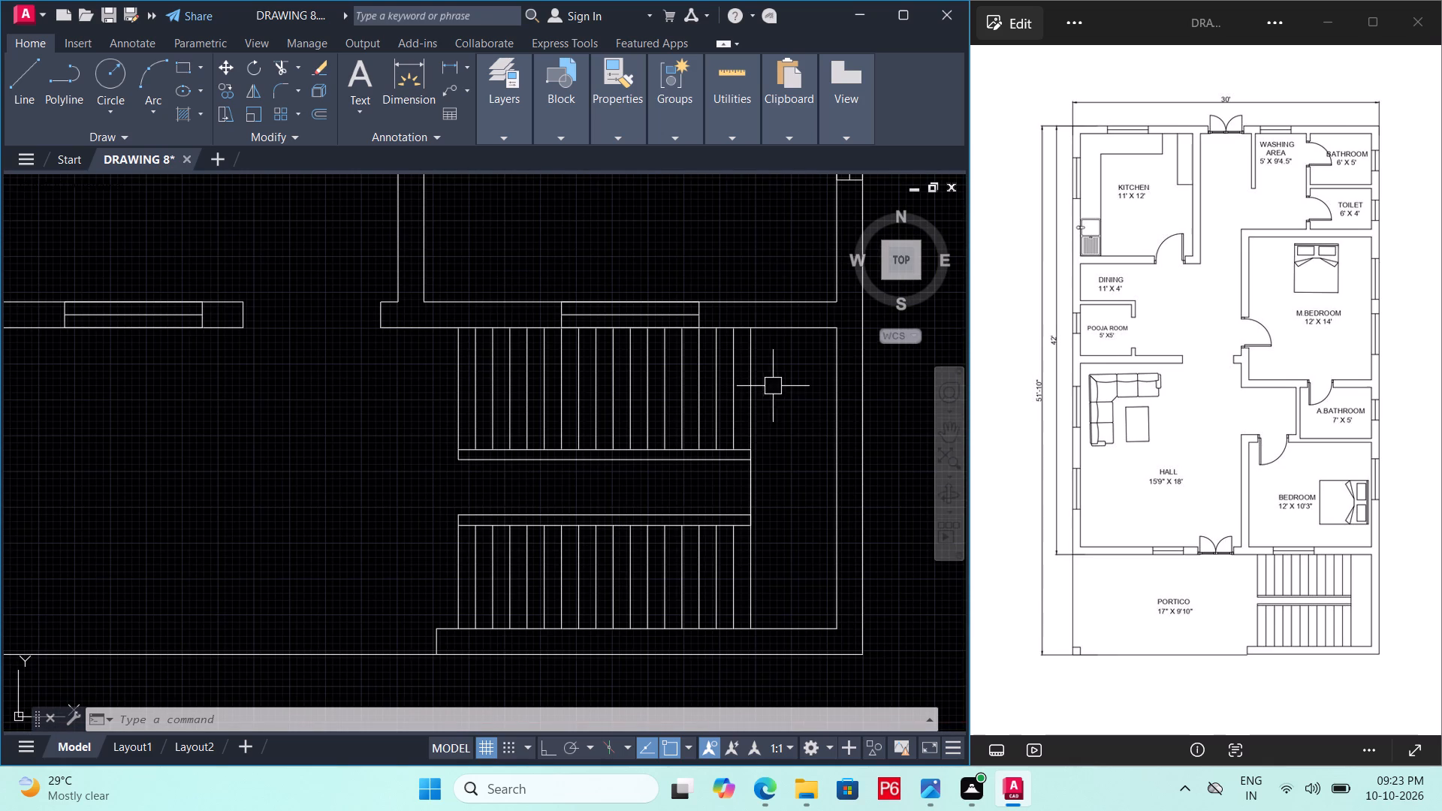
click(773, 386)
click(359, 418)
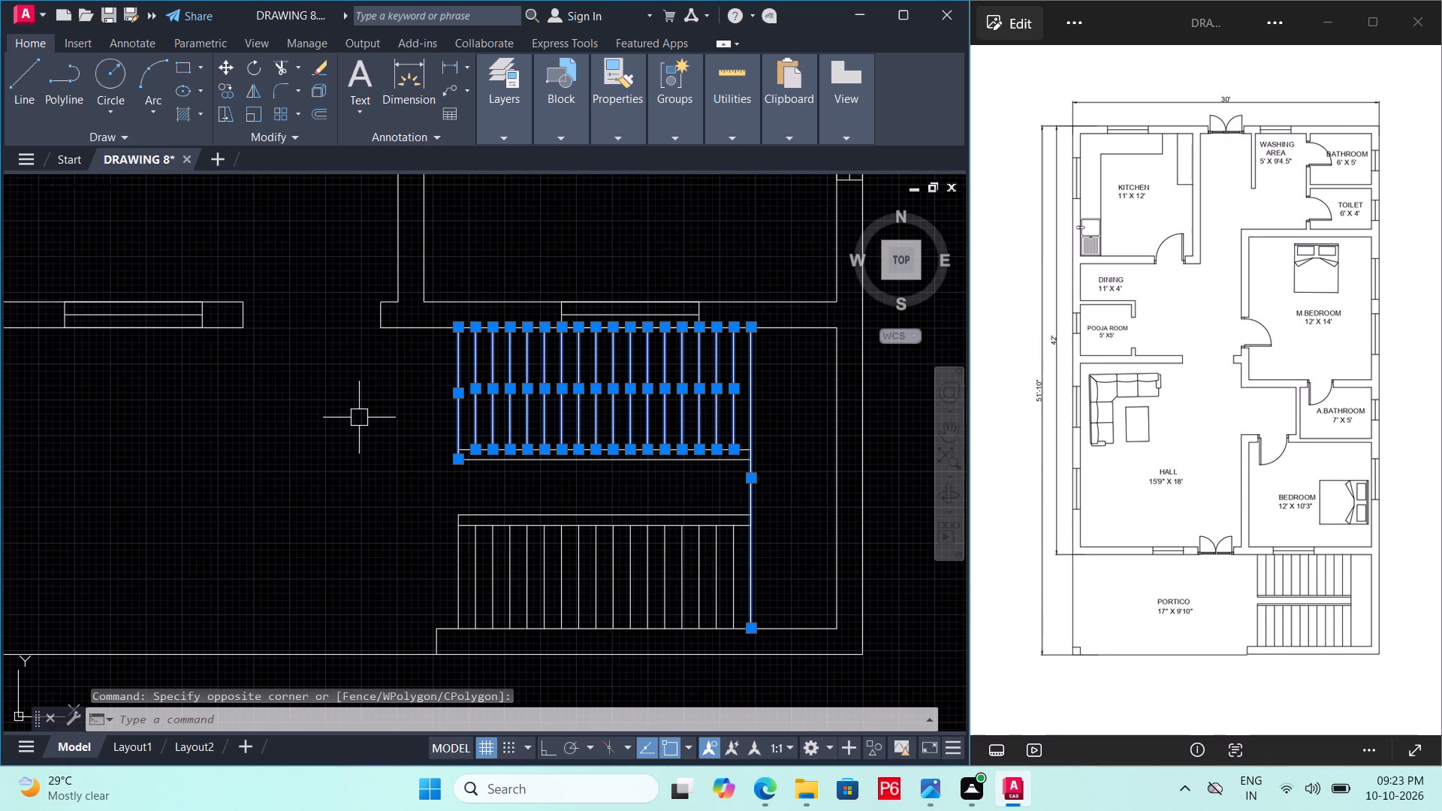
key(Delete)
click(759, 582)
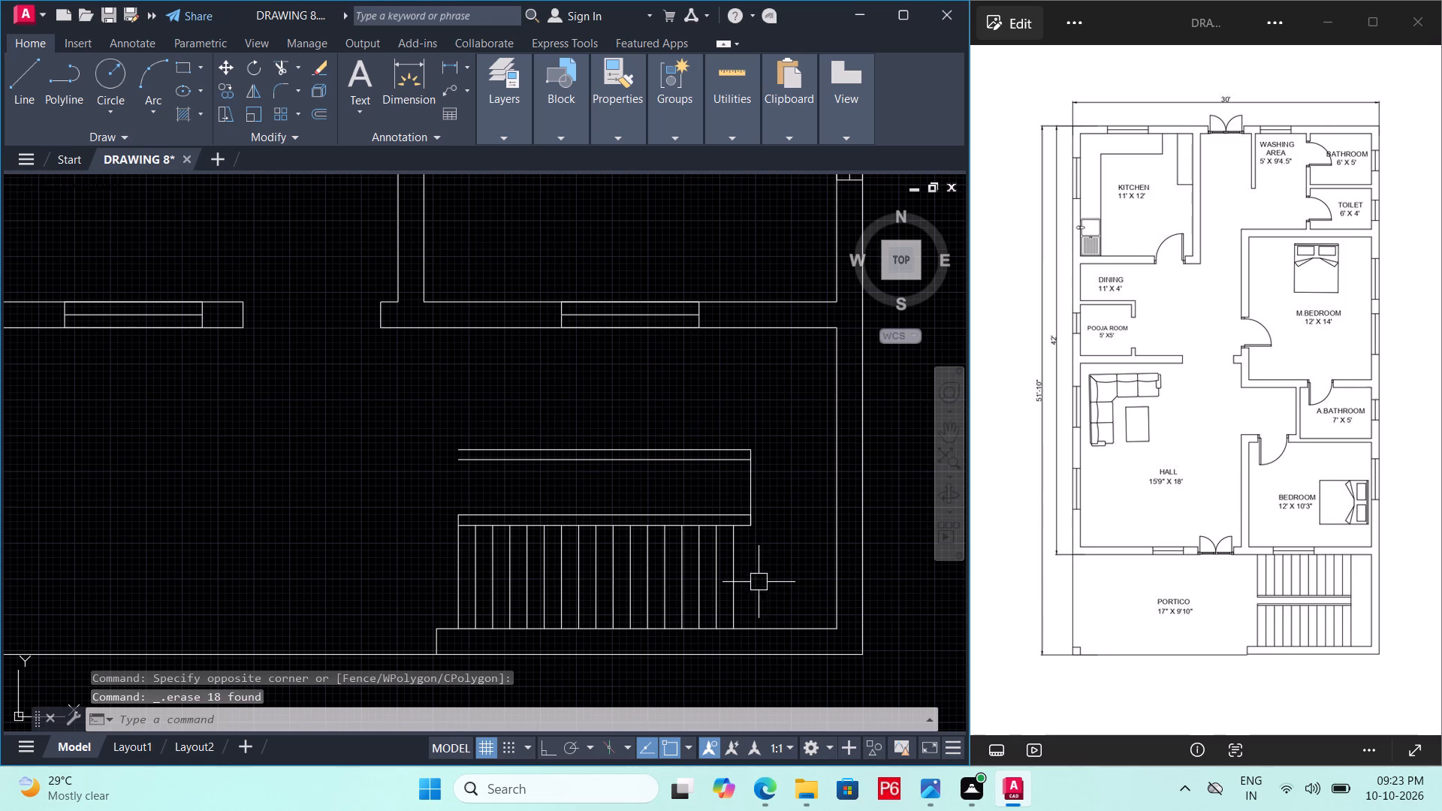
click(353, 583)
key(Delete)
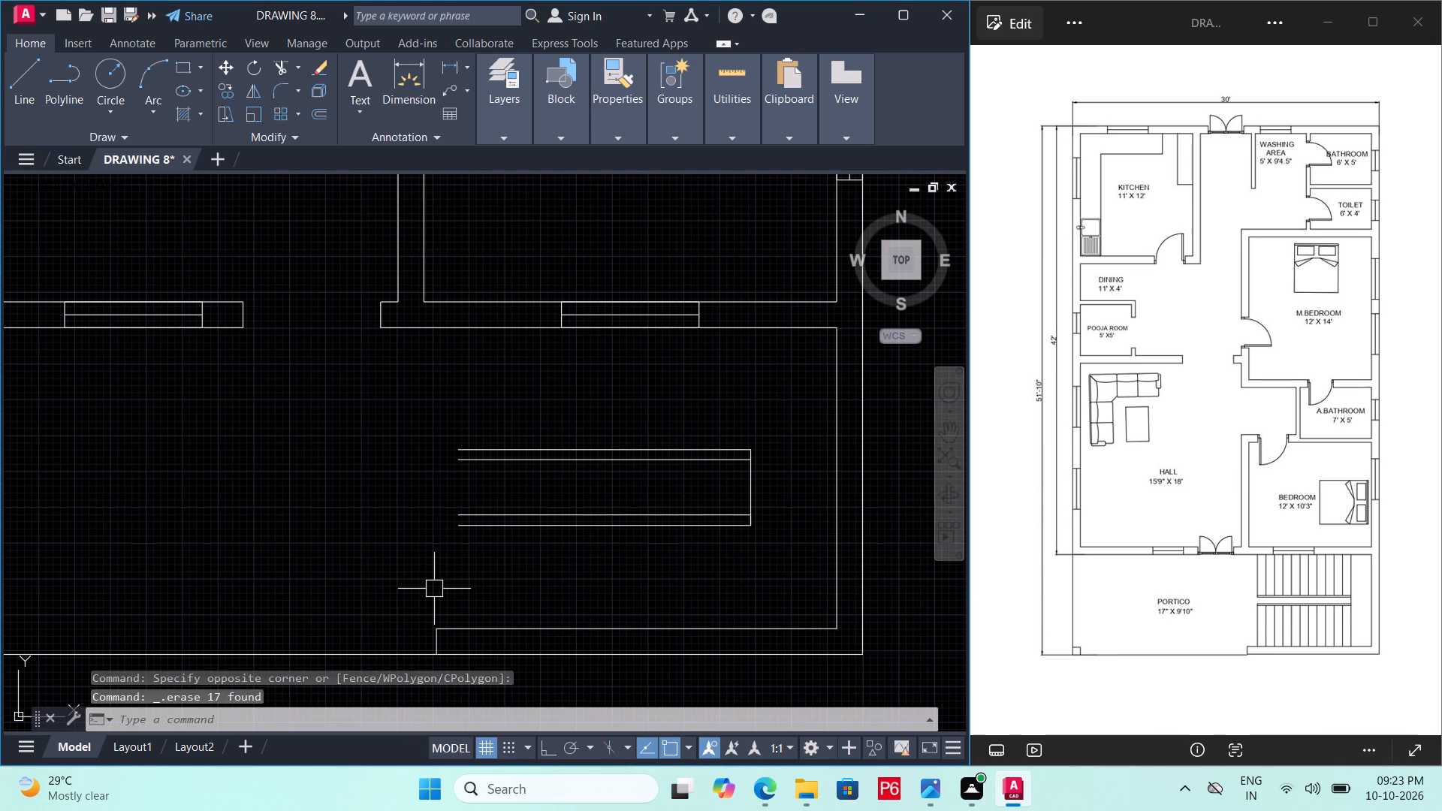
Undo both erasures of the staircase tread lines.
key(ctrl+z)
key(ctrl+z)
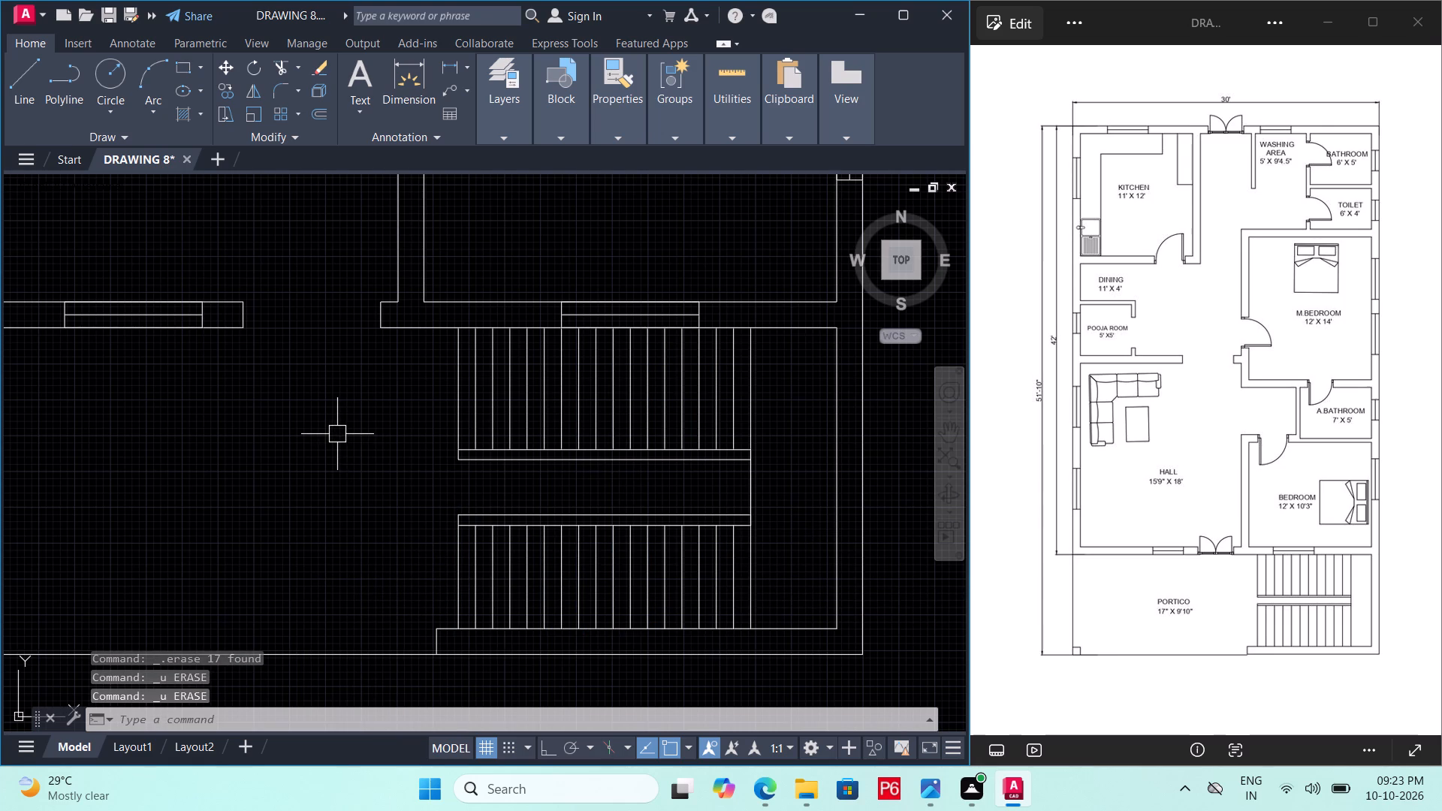
Save the drawing.
key(ctrl+s)
key(ctrl+s)
Examine the staircase, the entrance opening and the overall floor plan against the reference drawing.
middle_drag(338, 439, 485, 559)
scroll(338, 439, down, 1)
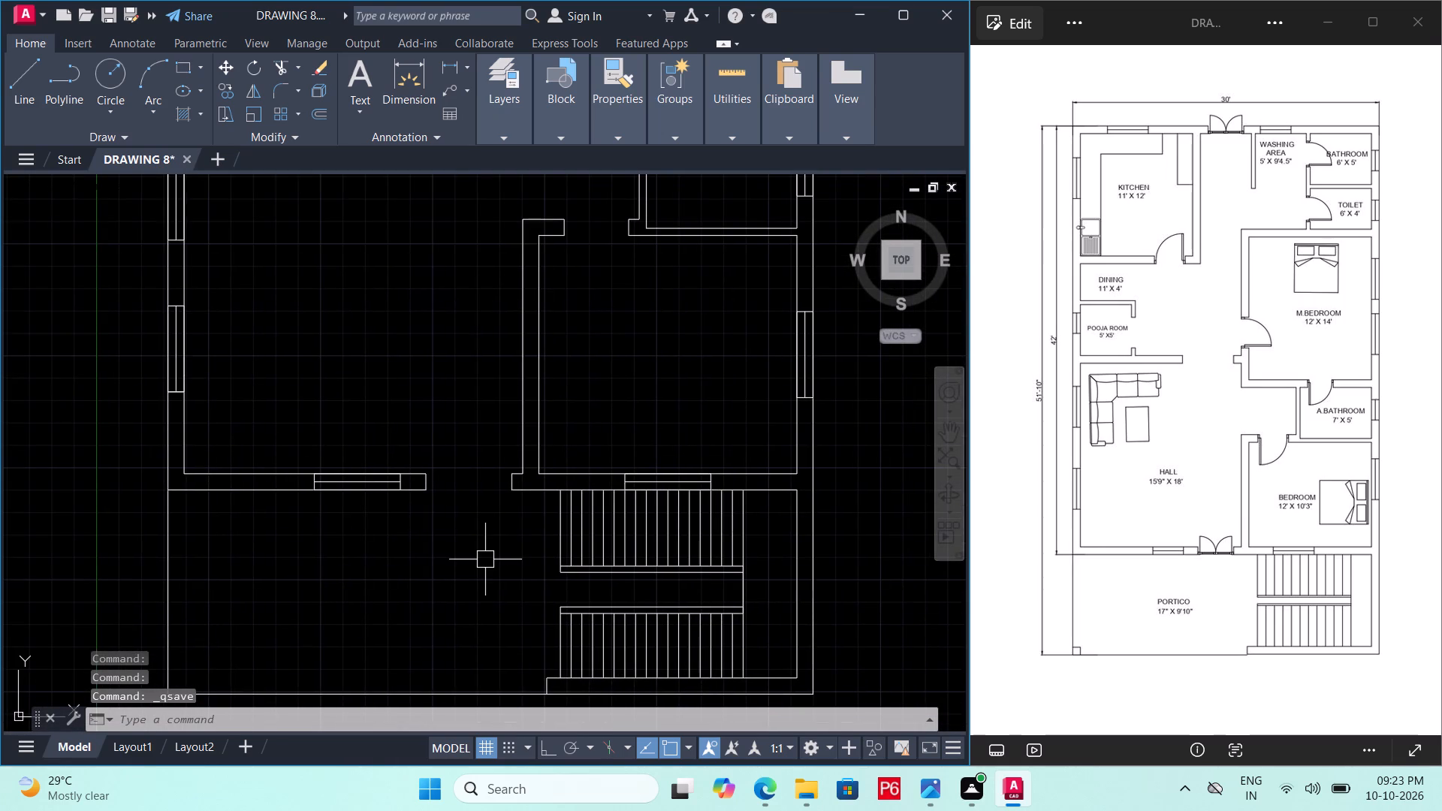
scroll(716, 528, up, 2)
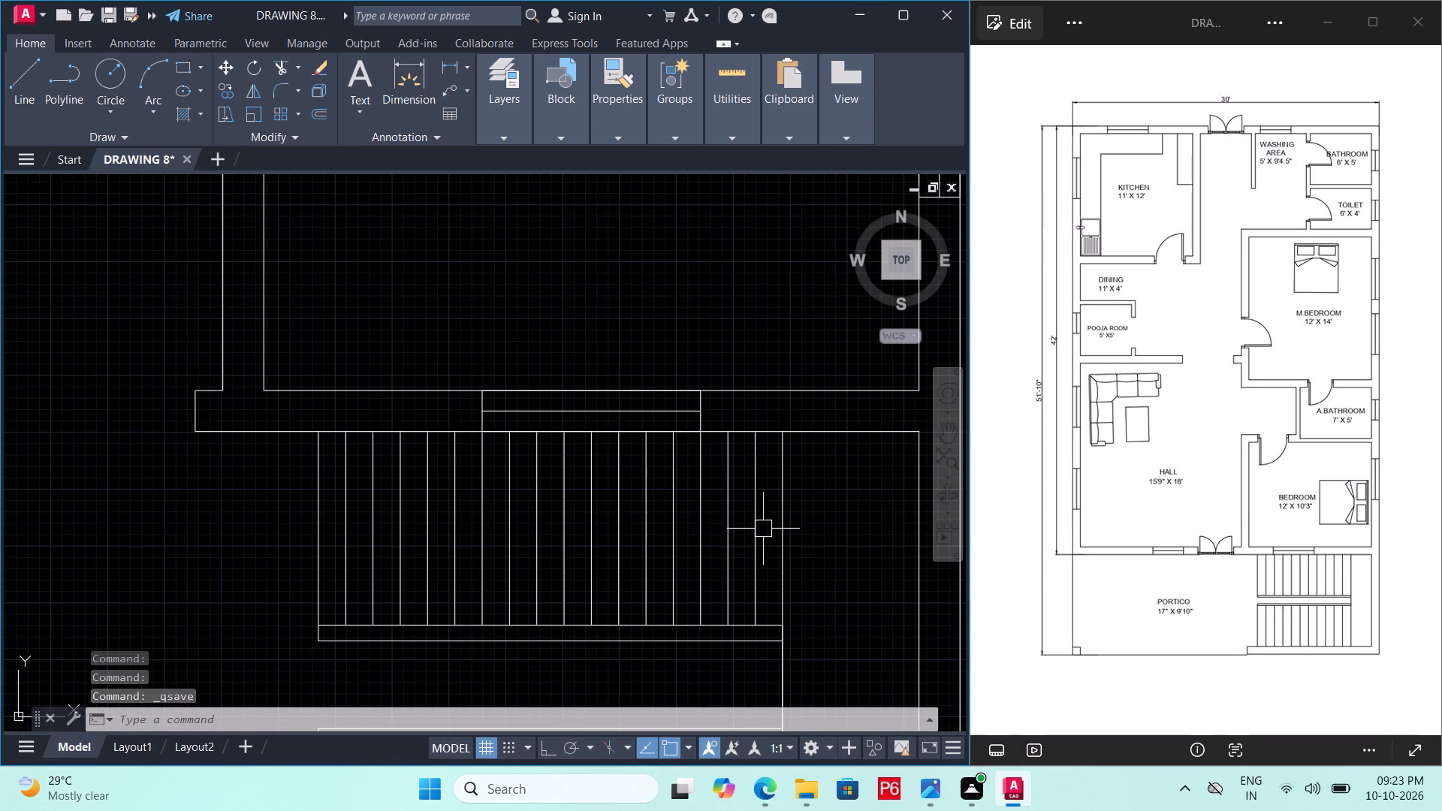
middle_drag(322, 545, 632, 616)
scroll(574, 527, down, 1)
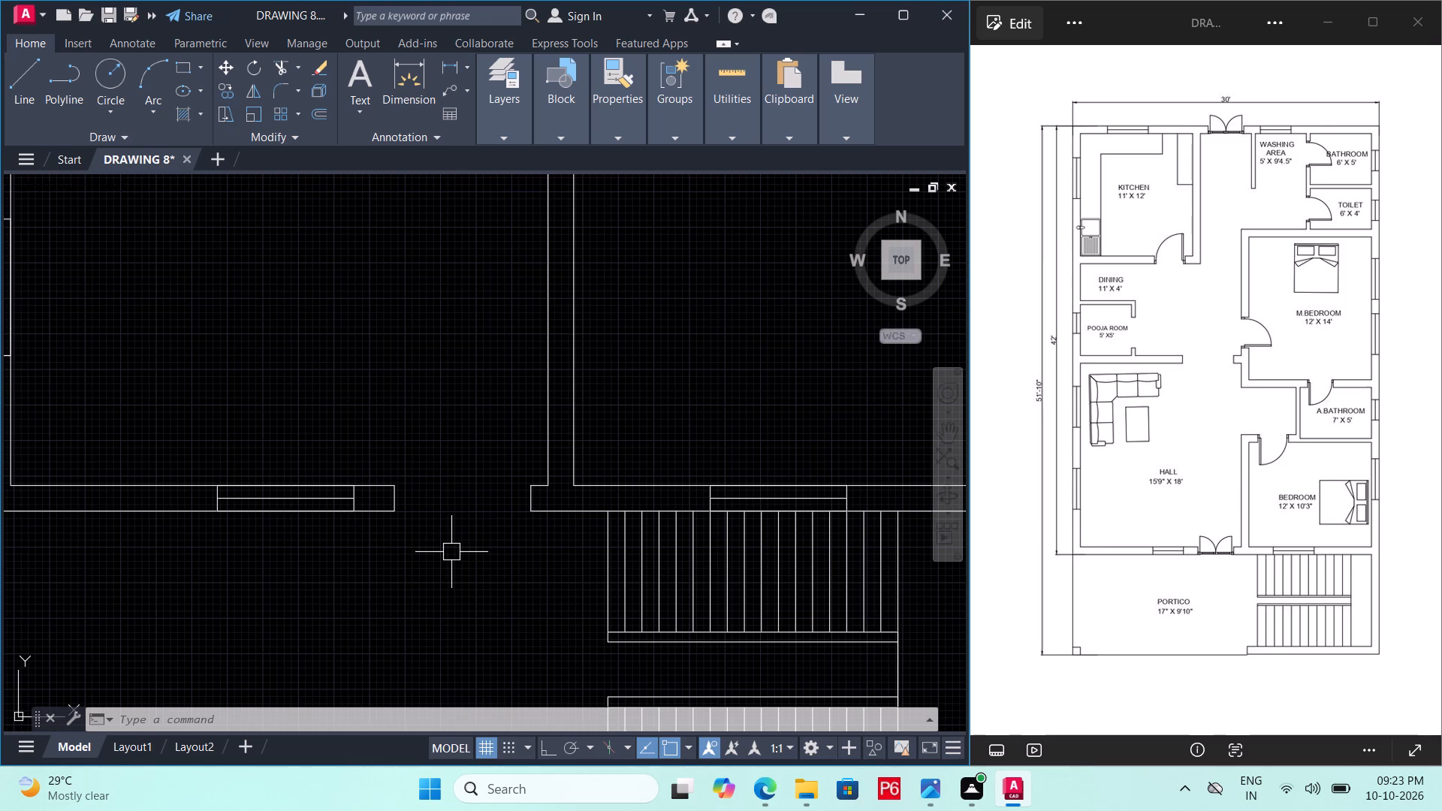
middle_drag(451, 553, 514, 569)
scroll(498, 549, down, 3)
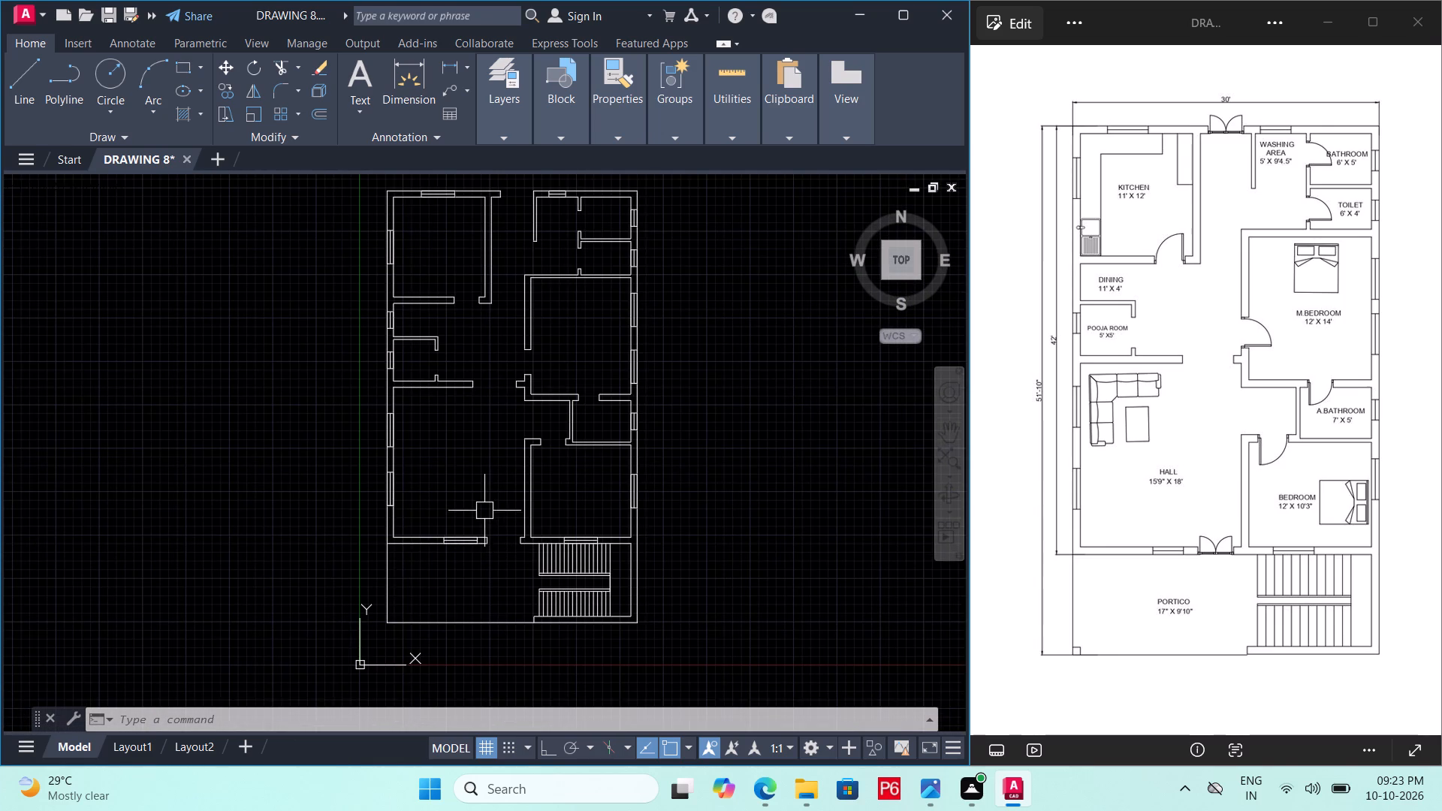
middle_drag(484, 511, 470, 539)
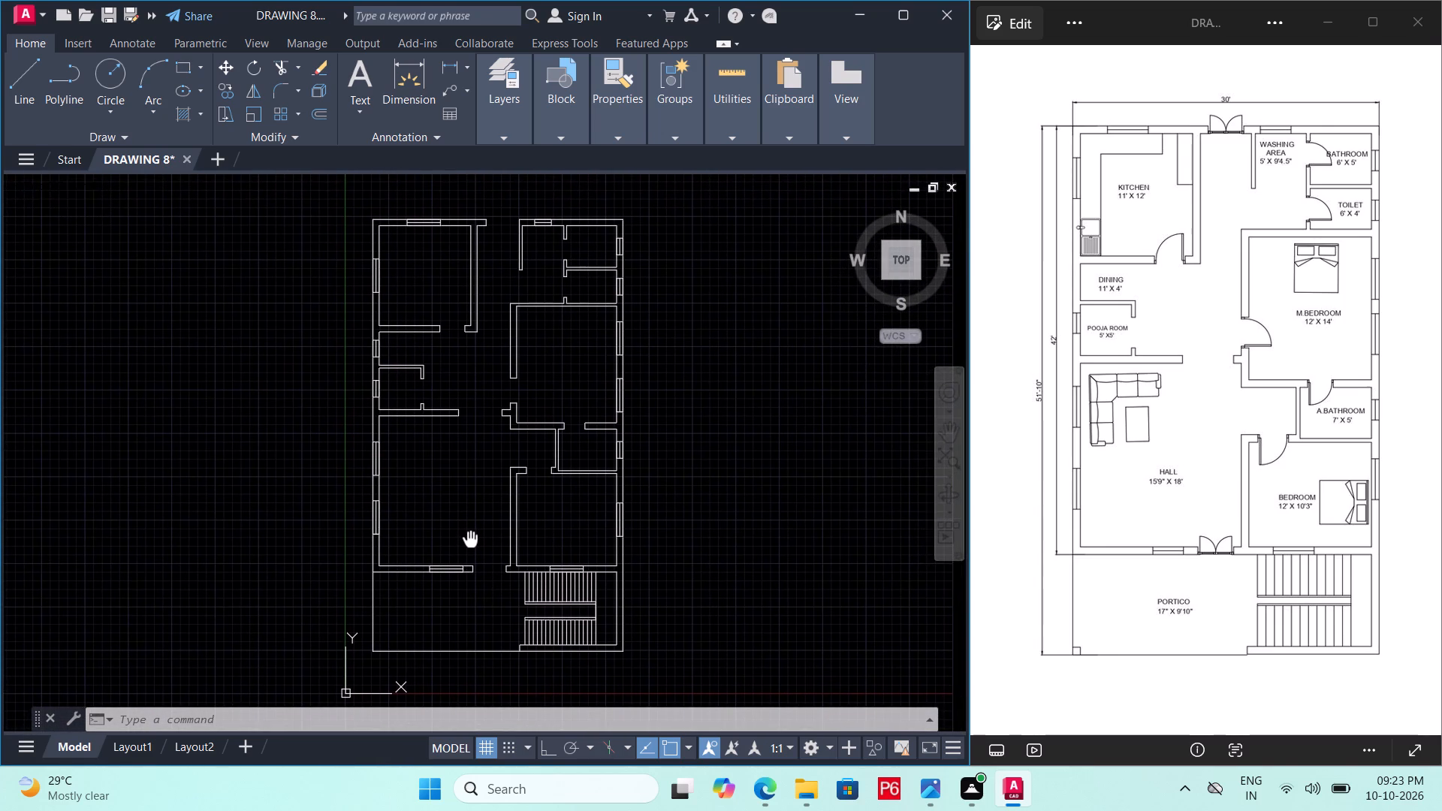
middle_drag(470, 539, 472, 511)
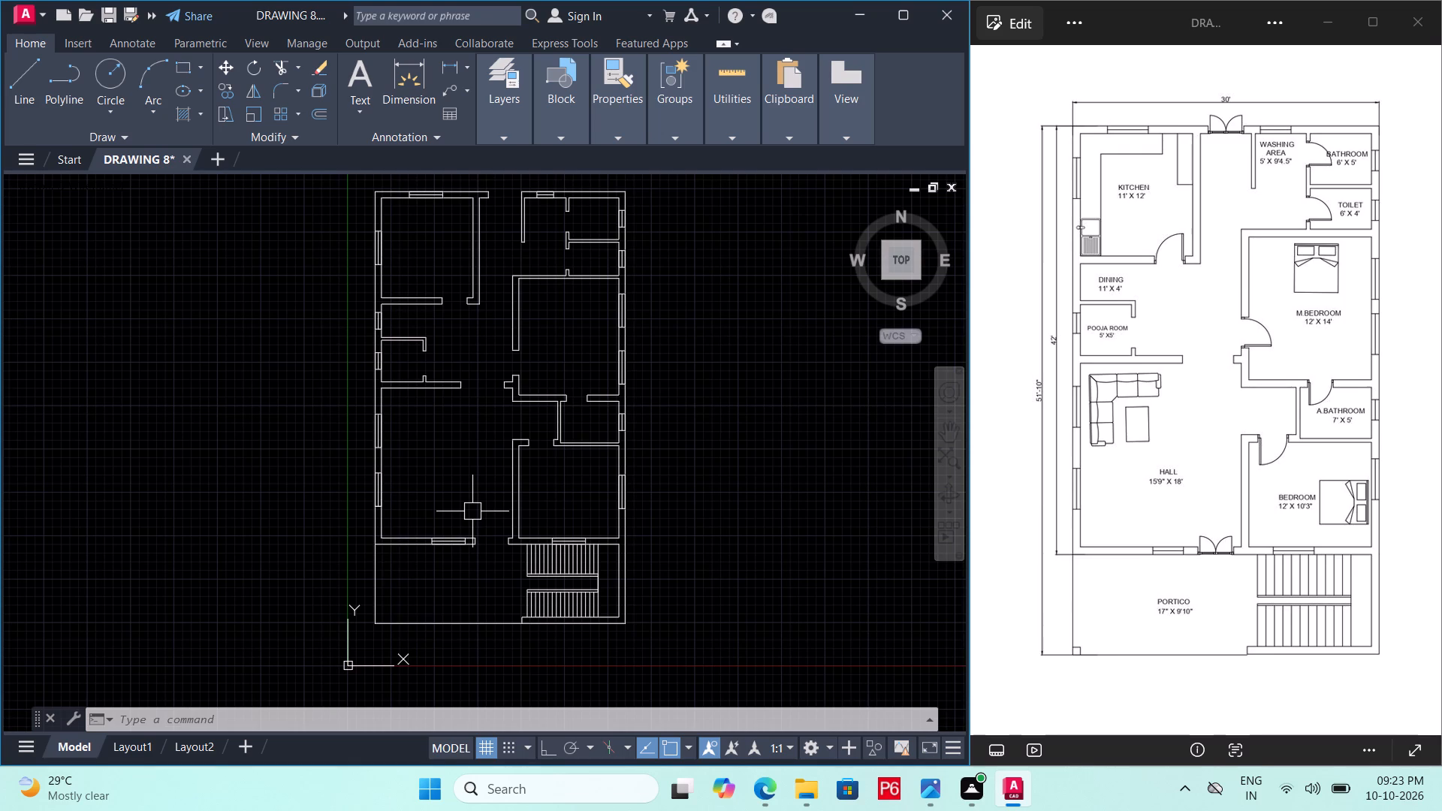
Add a multiline text label inside the hall reading HALL with 15'9"X18' on the second line.
text(T)
key(space)
click(421, 460)
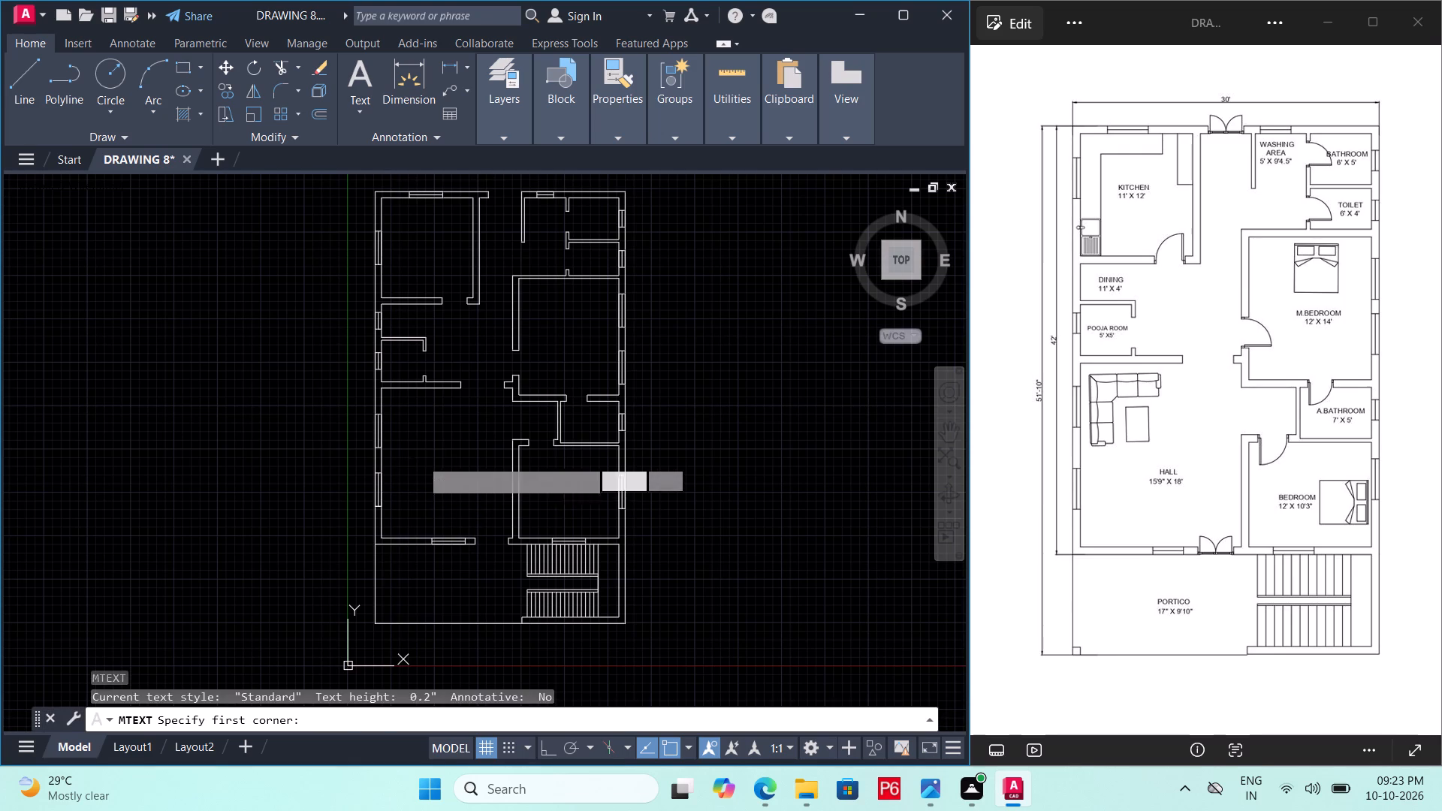
click(459, 482)
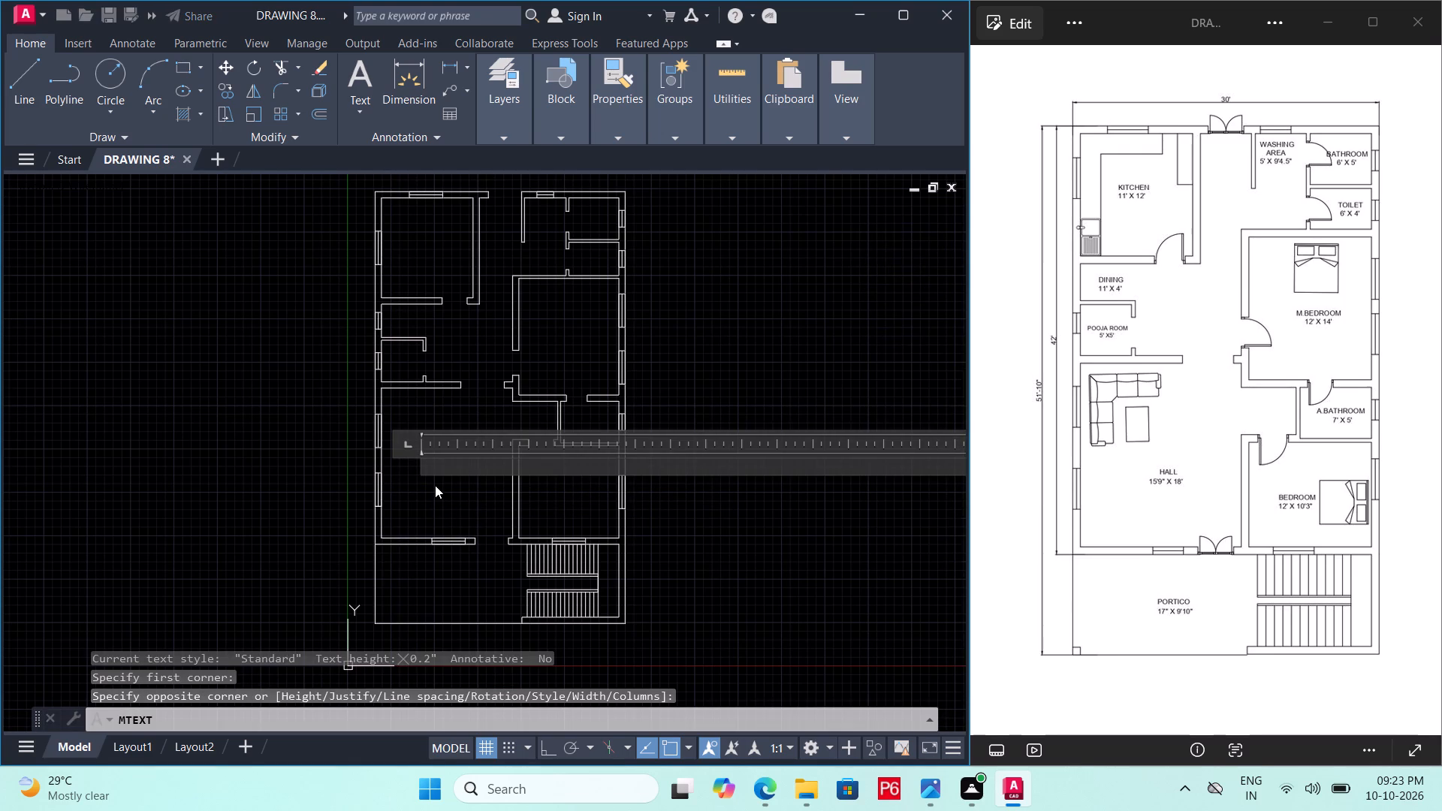
text(HALL)
key(Return)
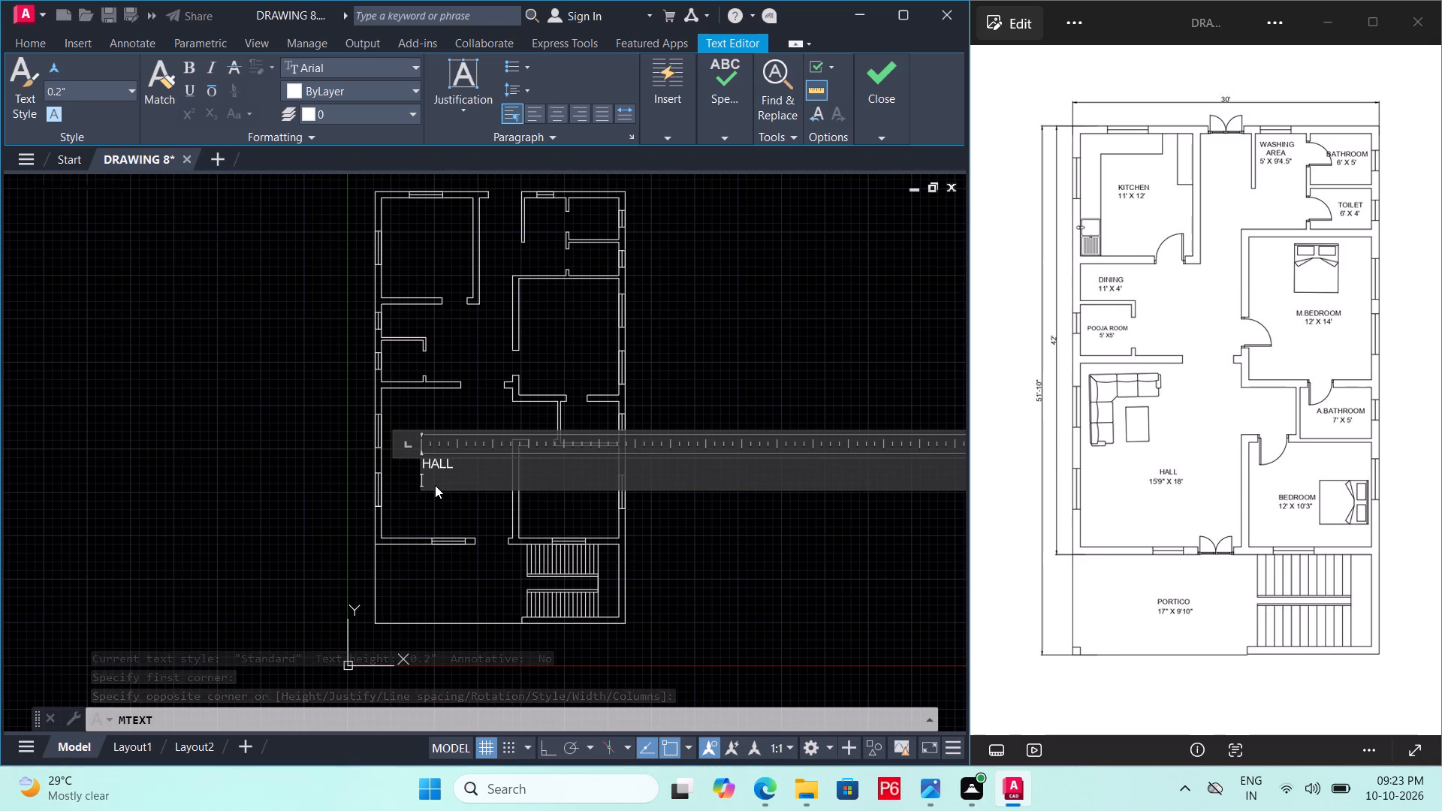
text(15')
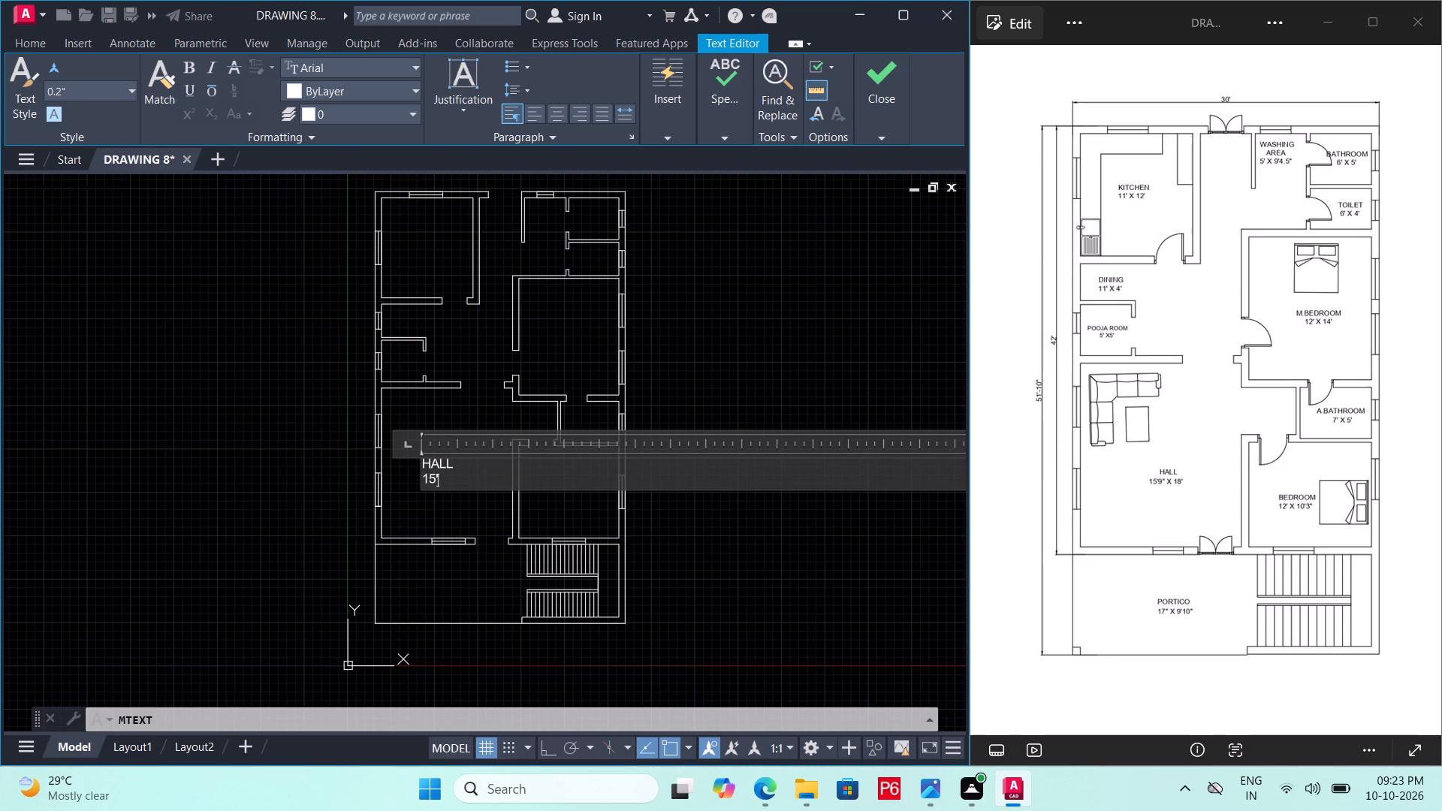
text(9")
key(x)
text(18')
key(Return)
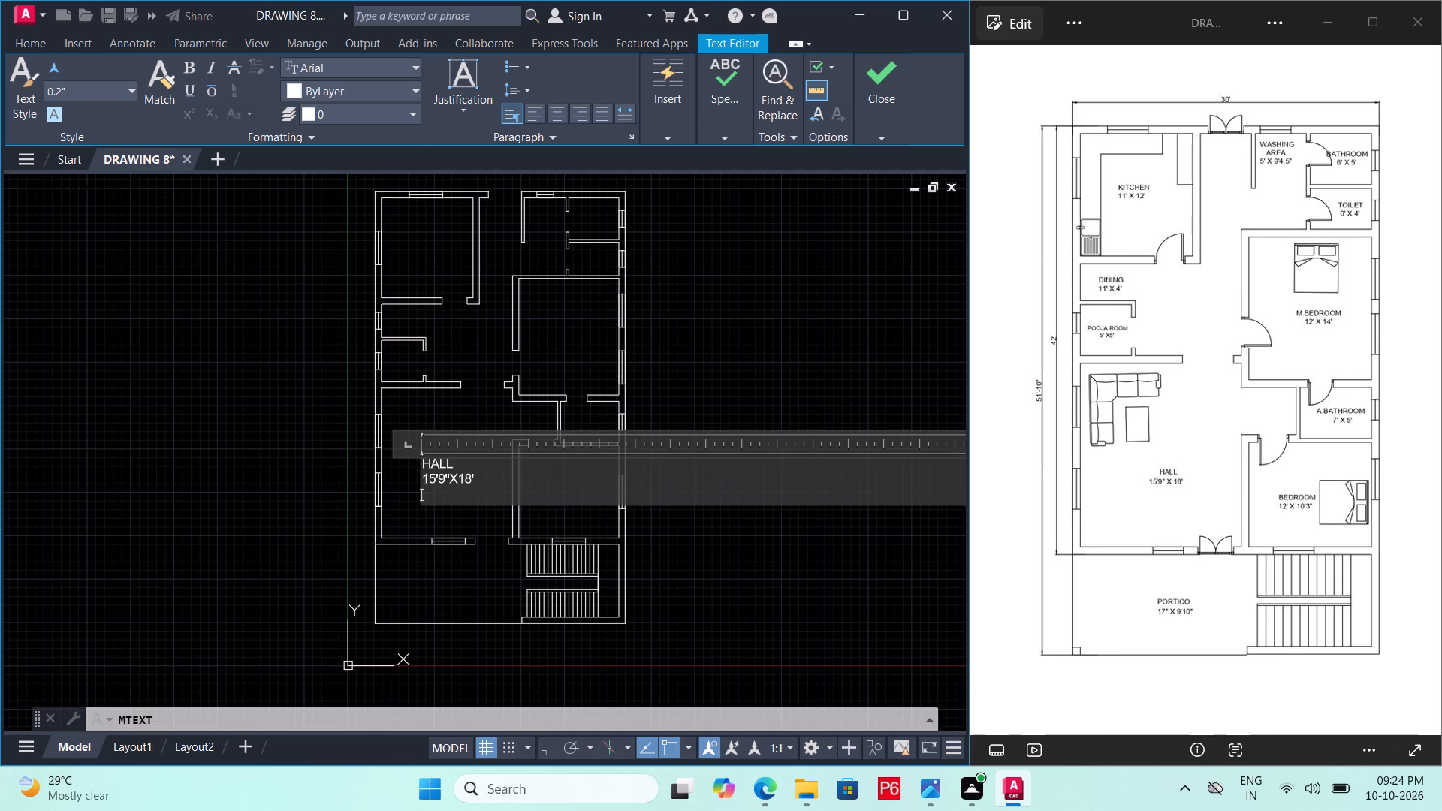
key(BackSpace)
click(473, 509)
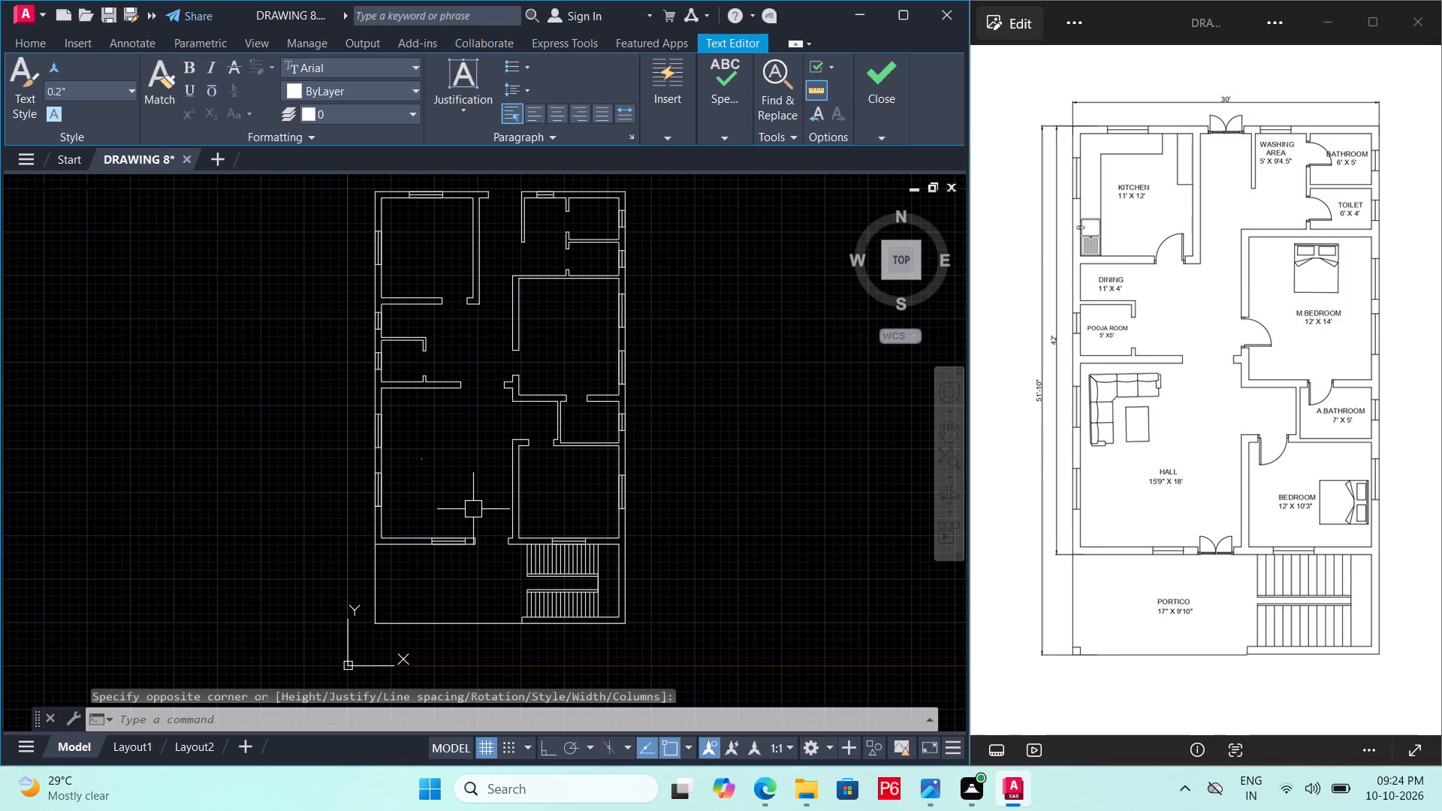
Set the hall label's text height to 1' in its properties.
click(421, 458)
right_click(421, 461)
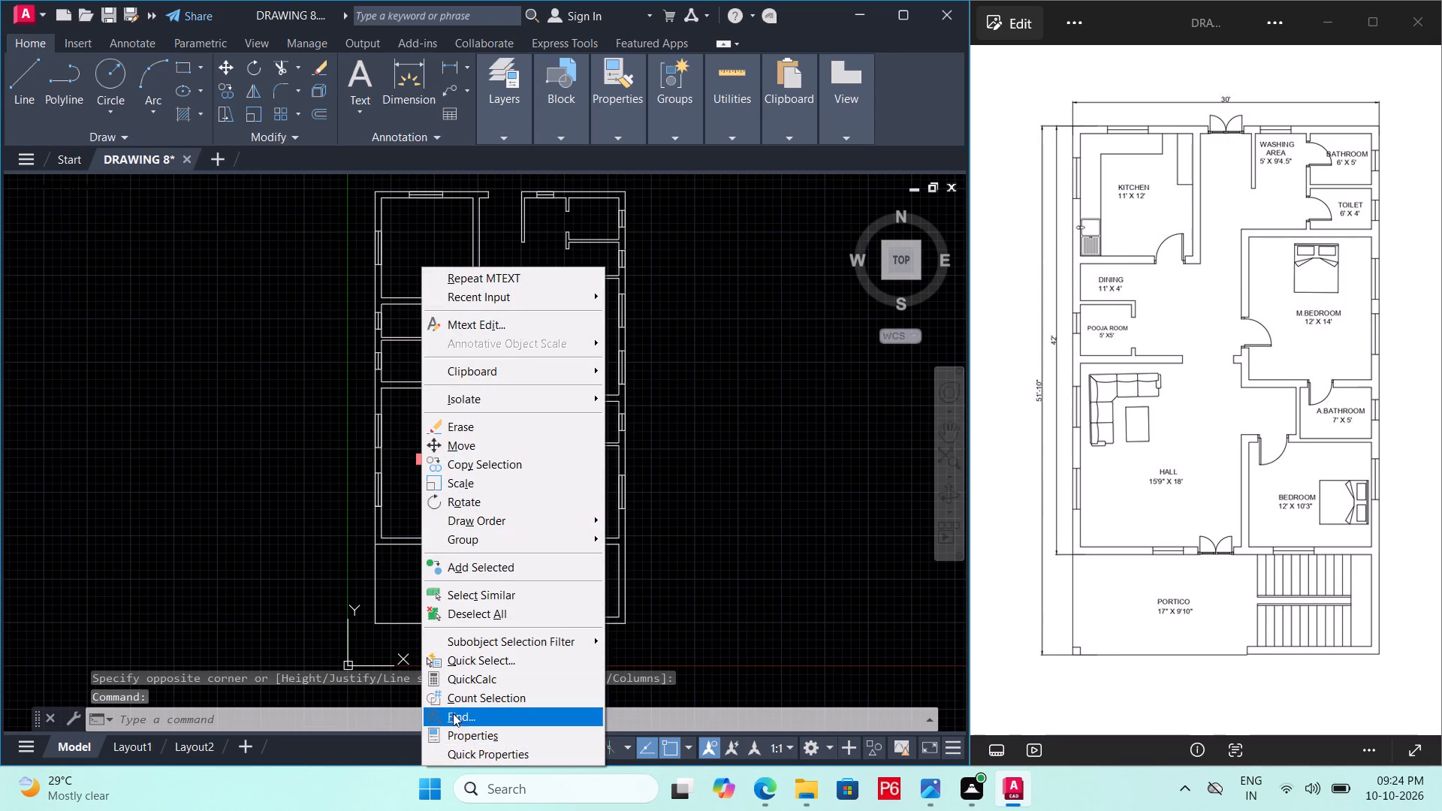
click(461, 734)
scroll(140, 362, down, 1)
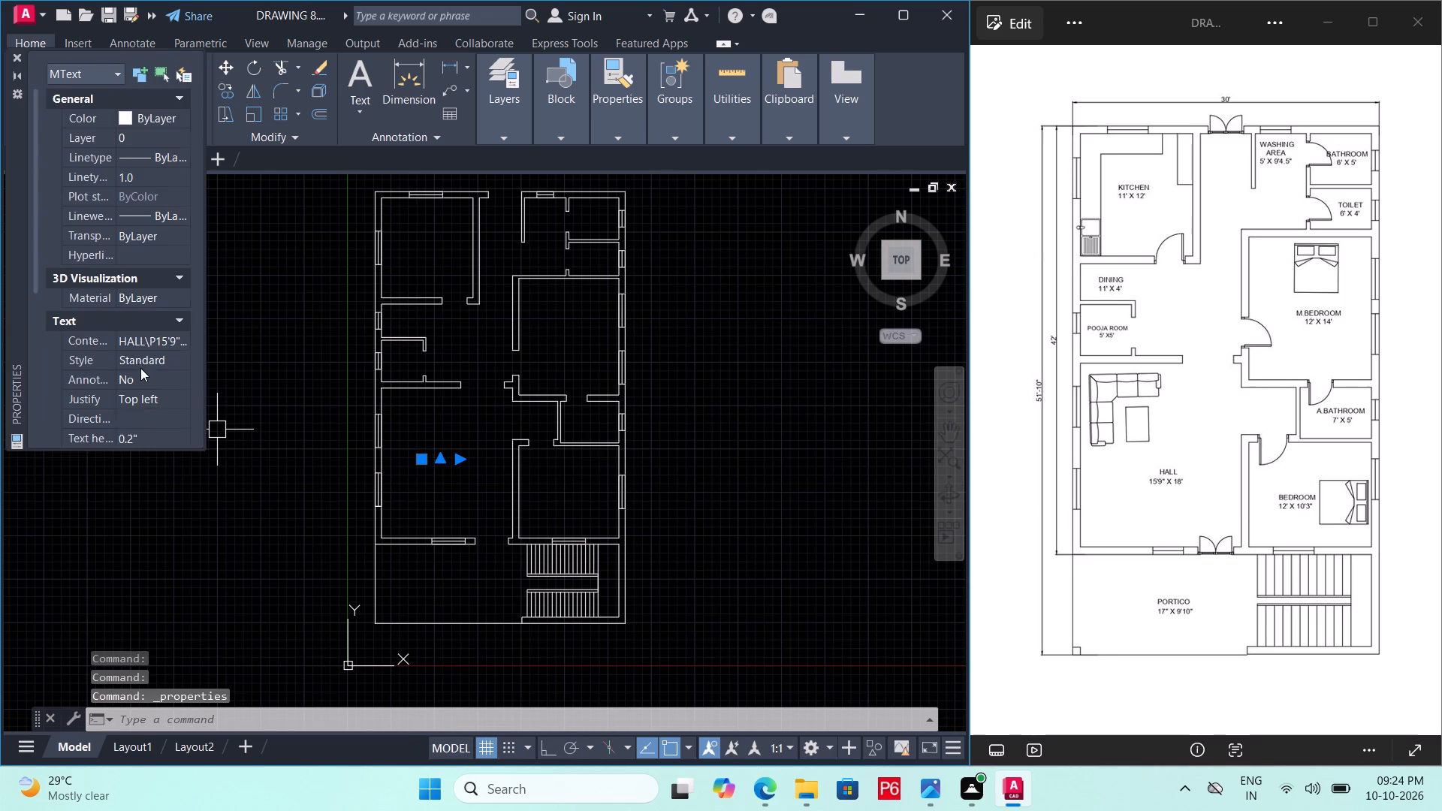
scroll(140, 368, down, 1)
click(148, 261)
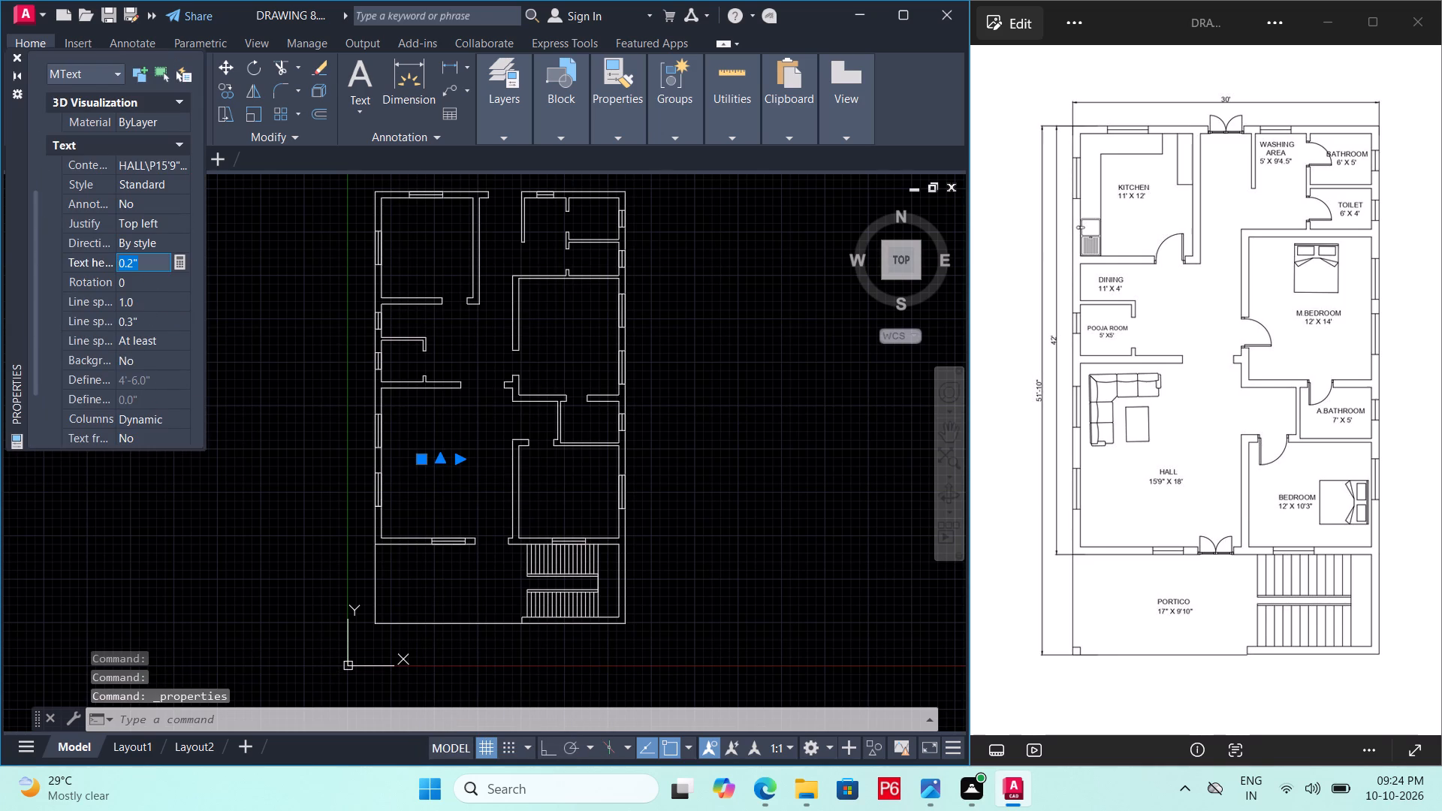
text(1')
key(Return)
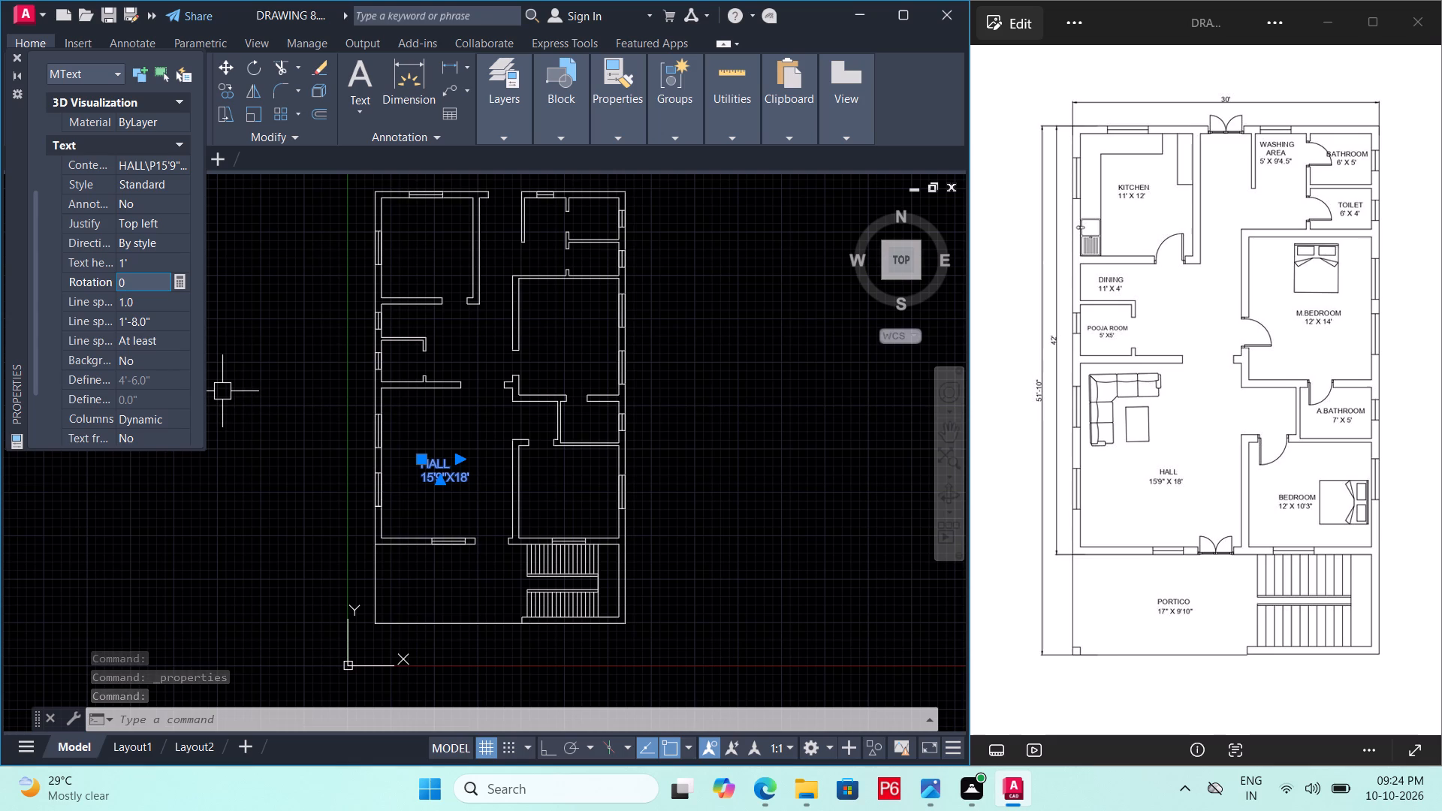
Set the hall label's justification to Top center and close its properties.
click(181, 221)
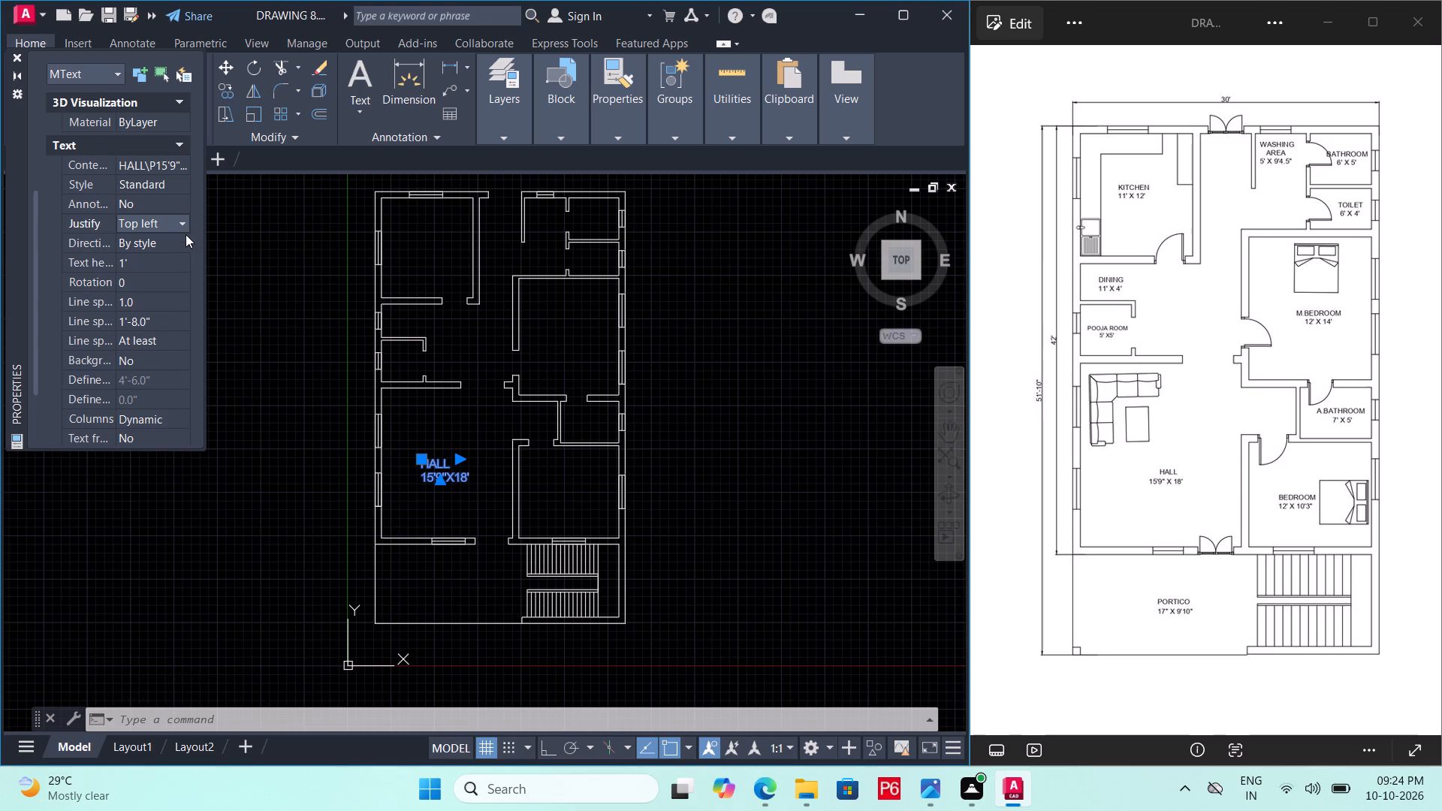
click(186, 222)
click(176, 262)
click(234, 324)
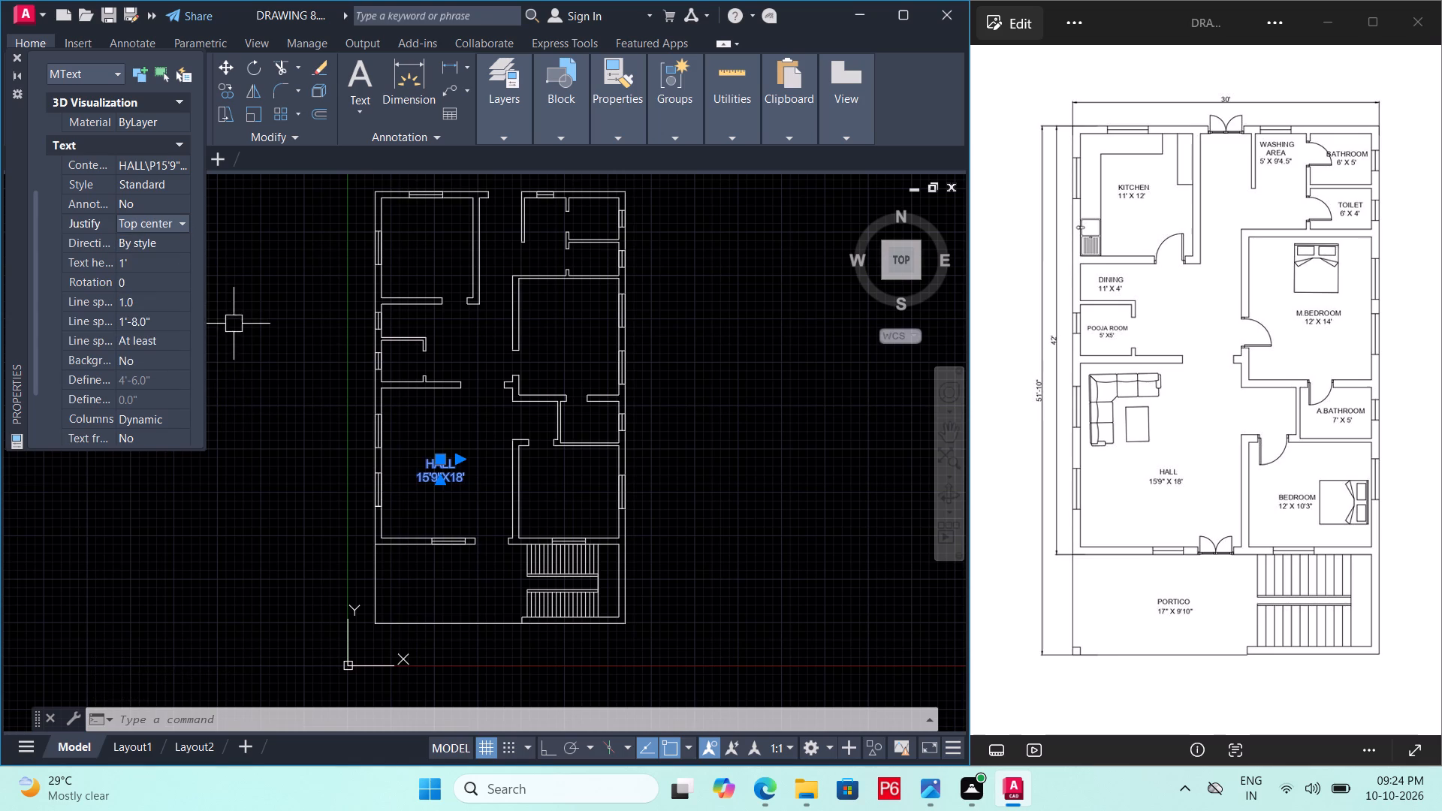
key(Escape)
click(17, 56)
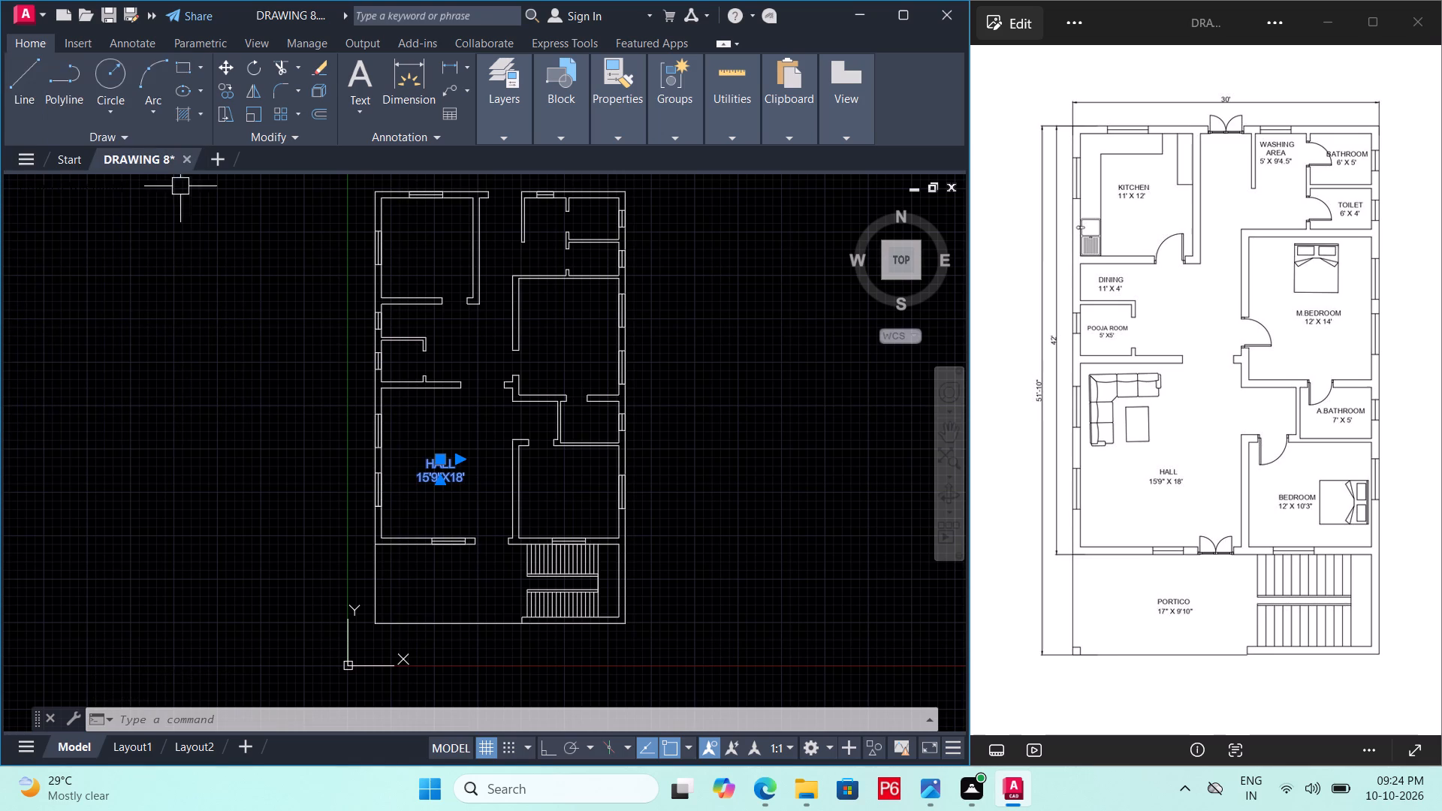
Save the drawing.
key(ctrl+s)
key(ctrl+s)
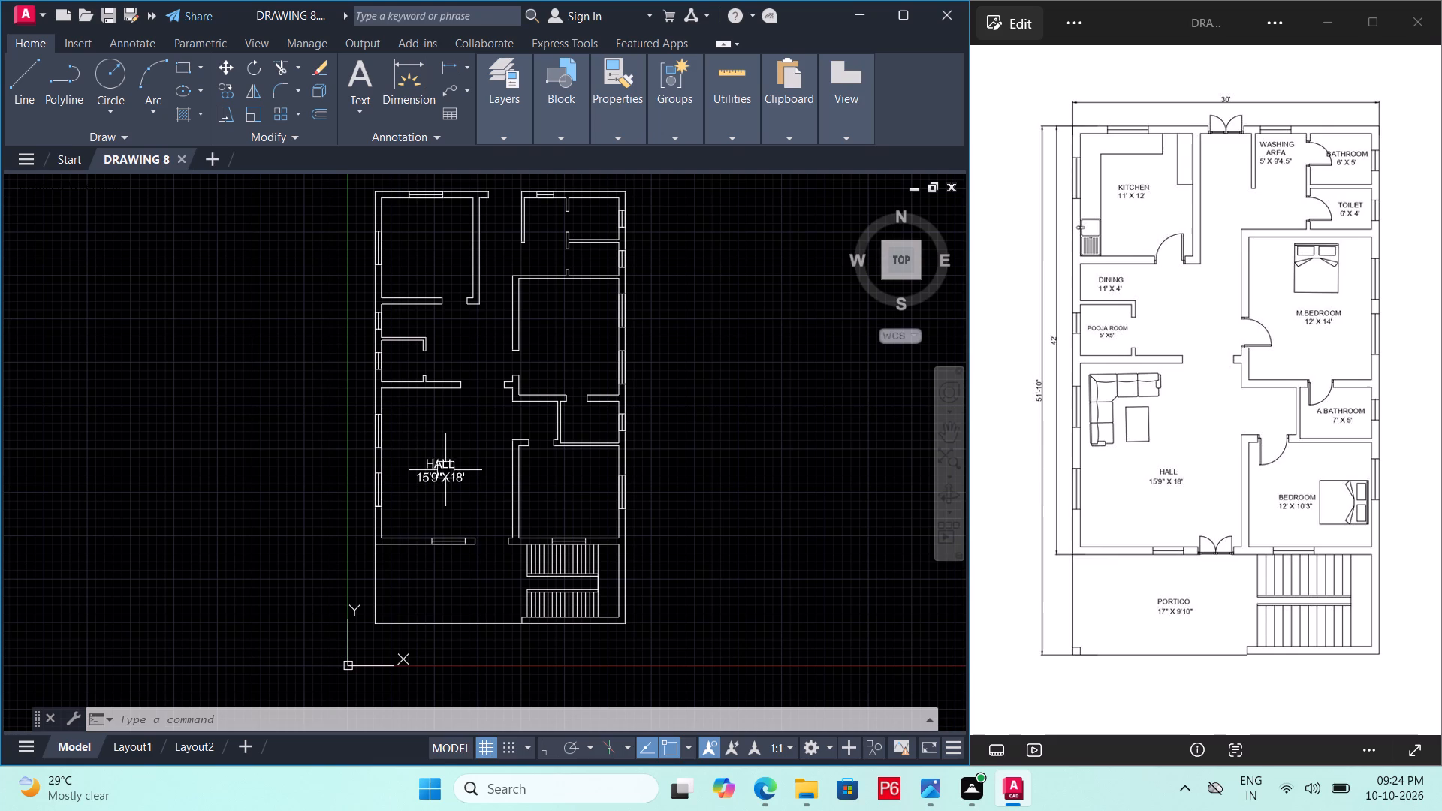
Copy the hall label into the bedroom, the attached bathroom and the master bedroom.
click(447, 472)
middle_drag(496, 489, 364, 489)
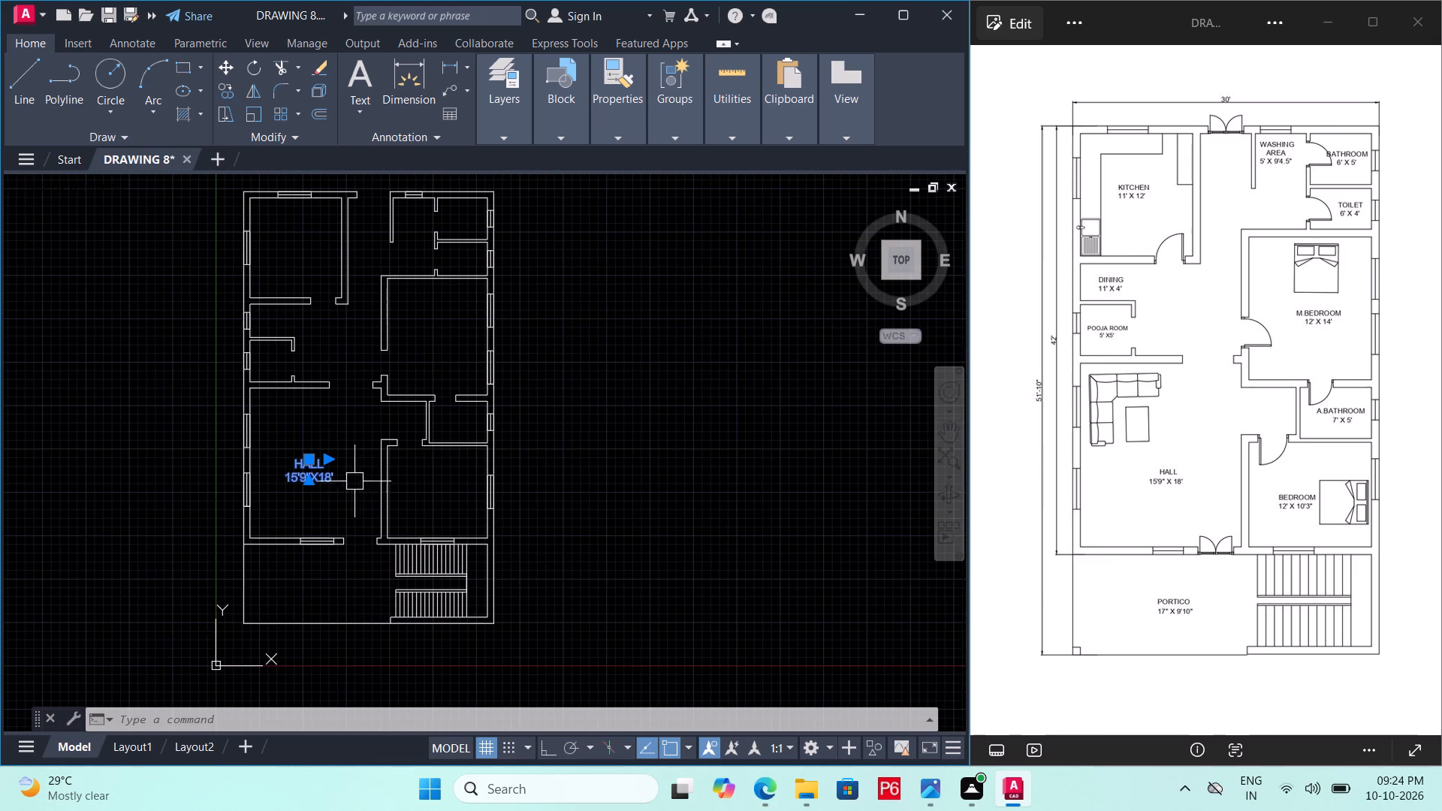
scroll(345, 468, up, 2)
text(CO)
key(space)
click(273, 490)
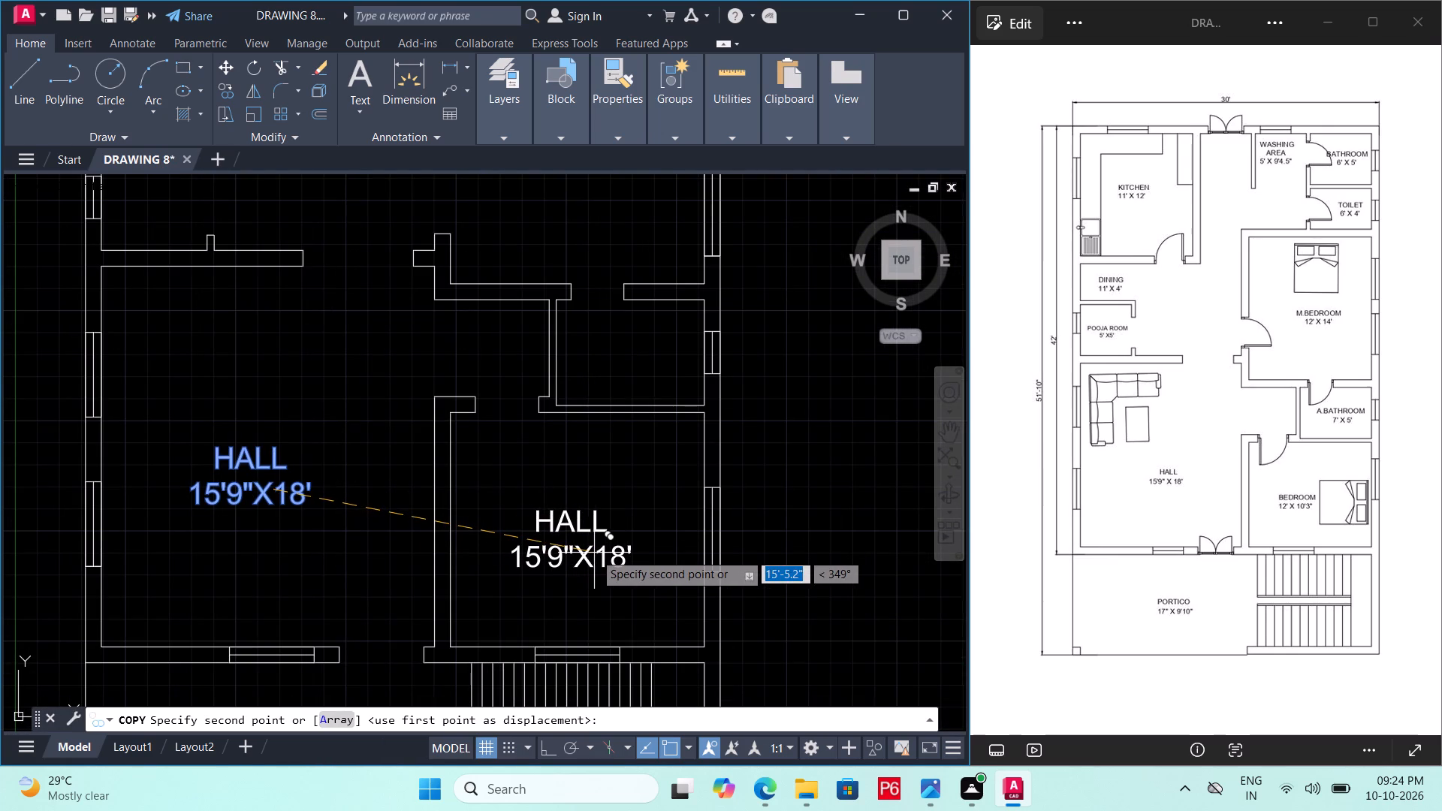
double_click(580, 540)
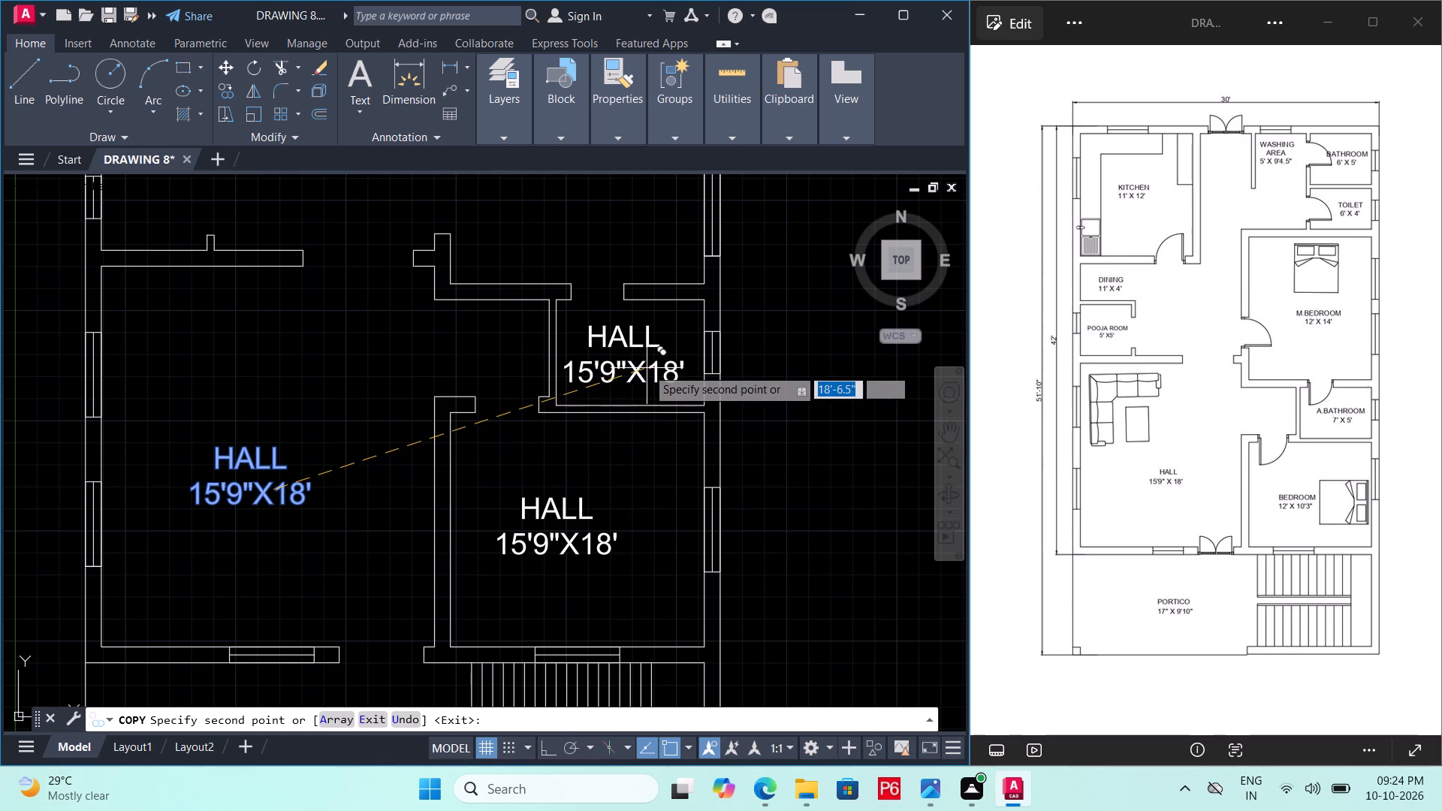
click(647, 367)
middle_drag(593, 333, 620, 580)
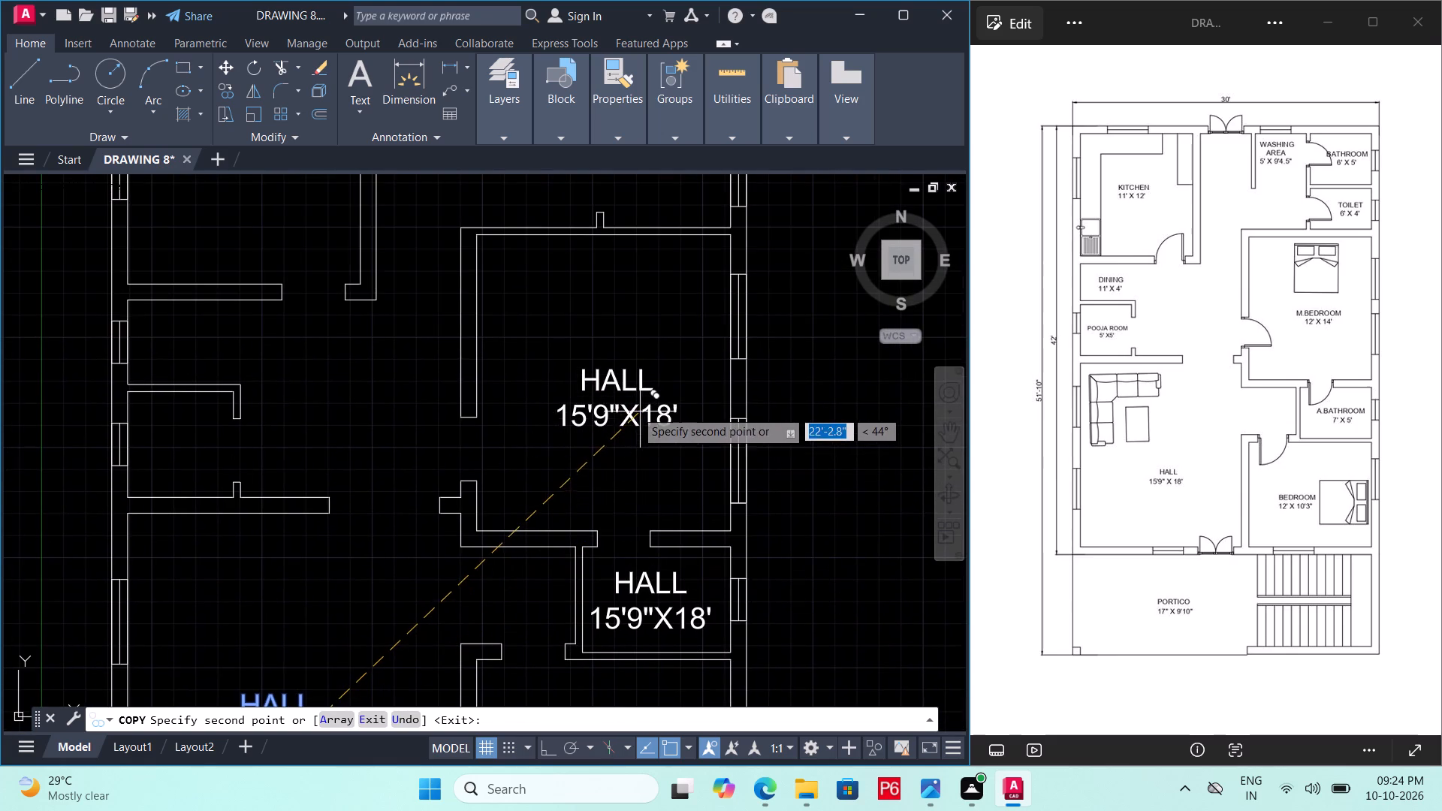
click(633, 409)
Place further copies of the hall label in the pooja room, the dining area and the kitchen.
click(207, 454)
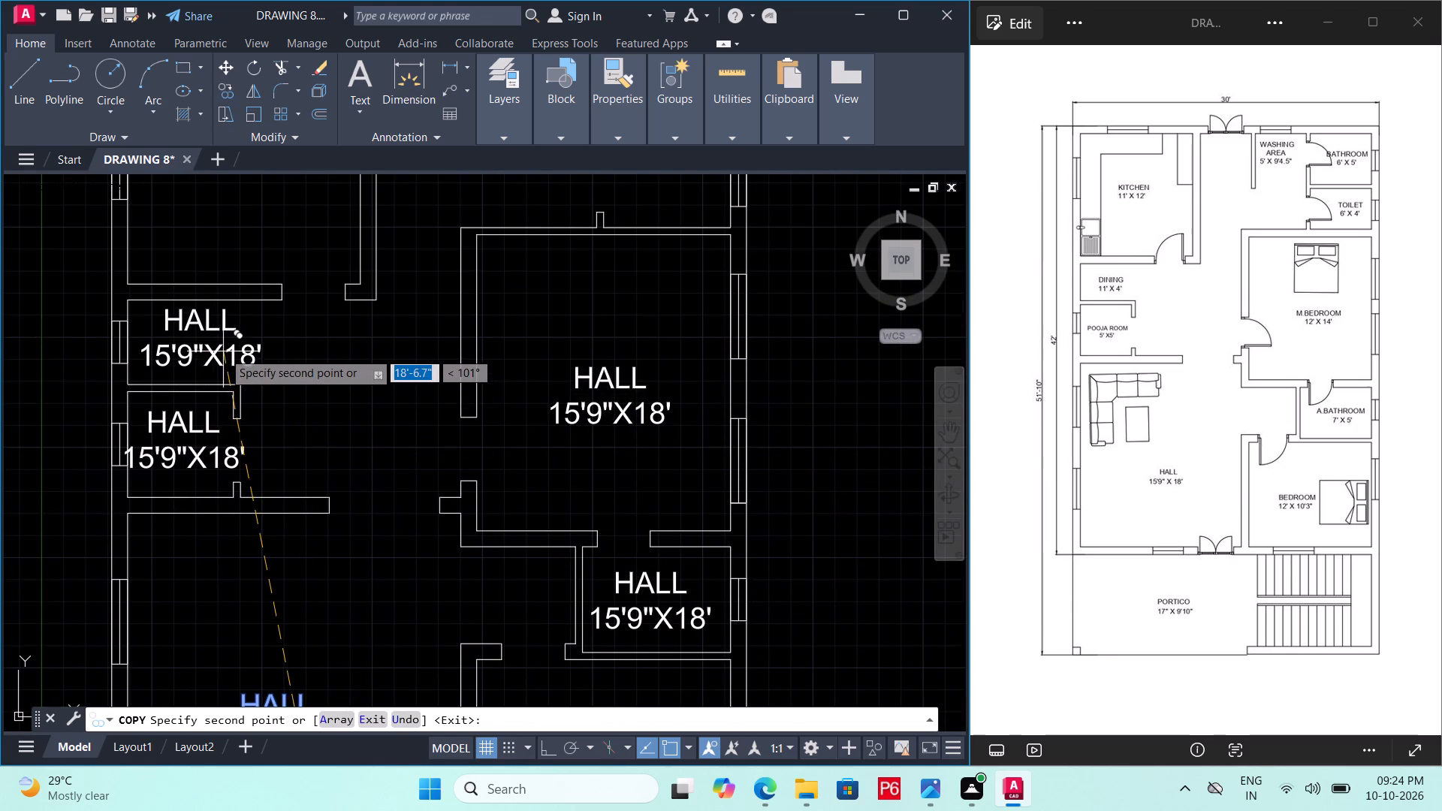
click(223, 351)
middle_drag(258, 337, 331, 563)
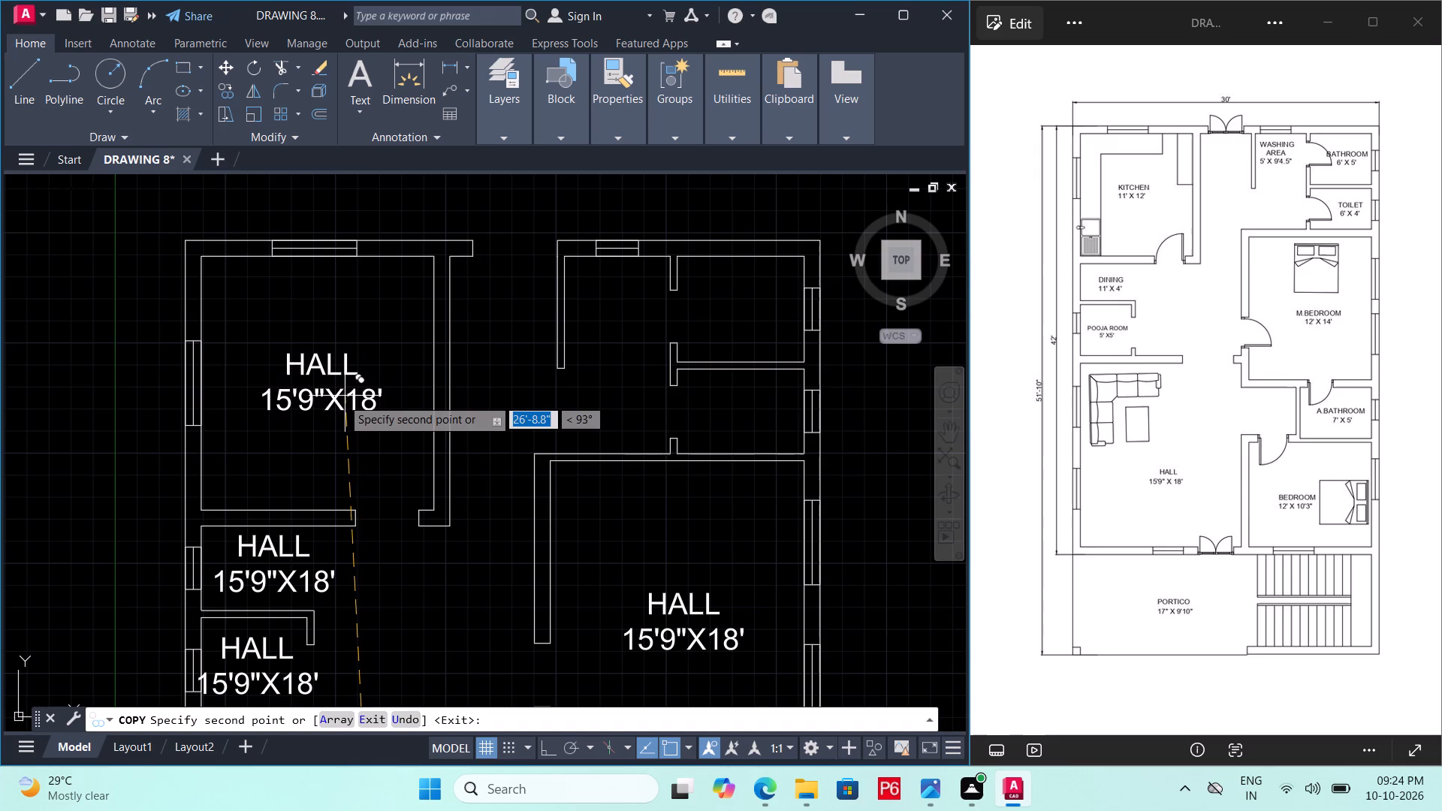
click(342, 398)
Place further copies of the hall label in the washing area, the bathroom and the toilet.
middle_drag(580, 403, 449, 464)
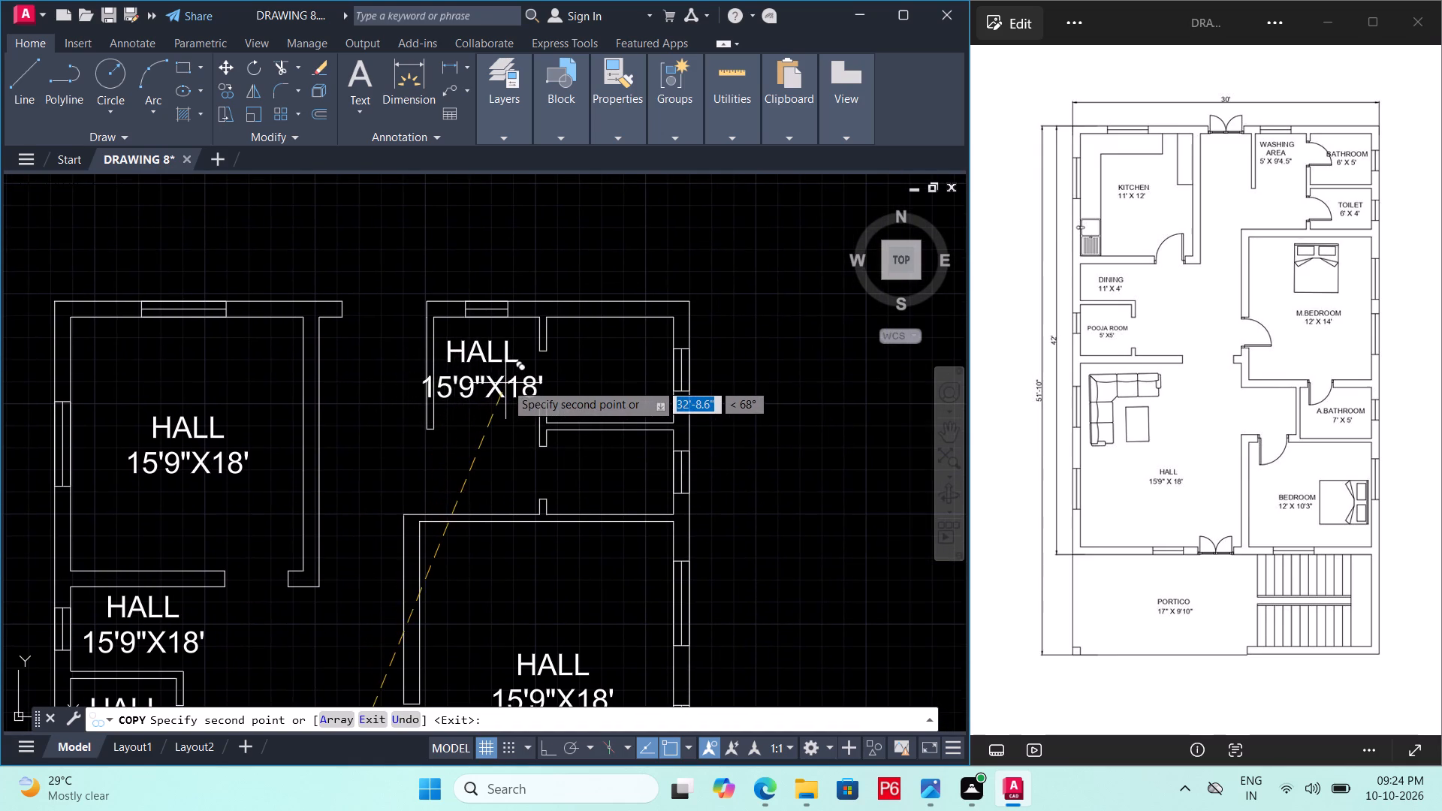
scroll(506, 383, up, 1)
click(521, 383)
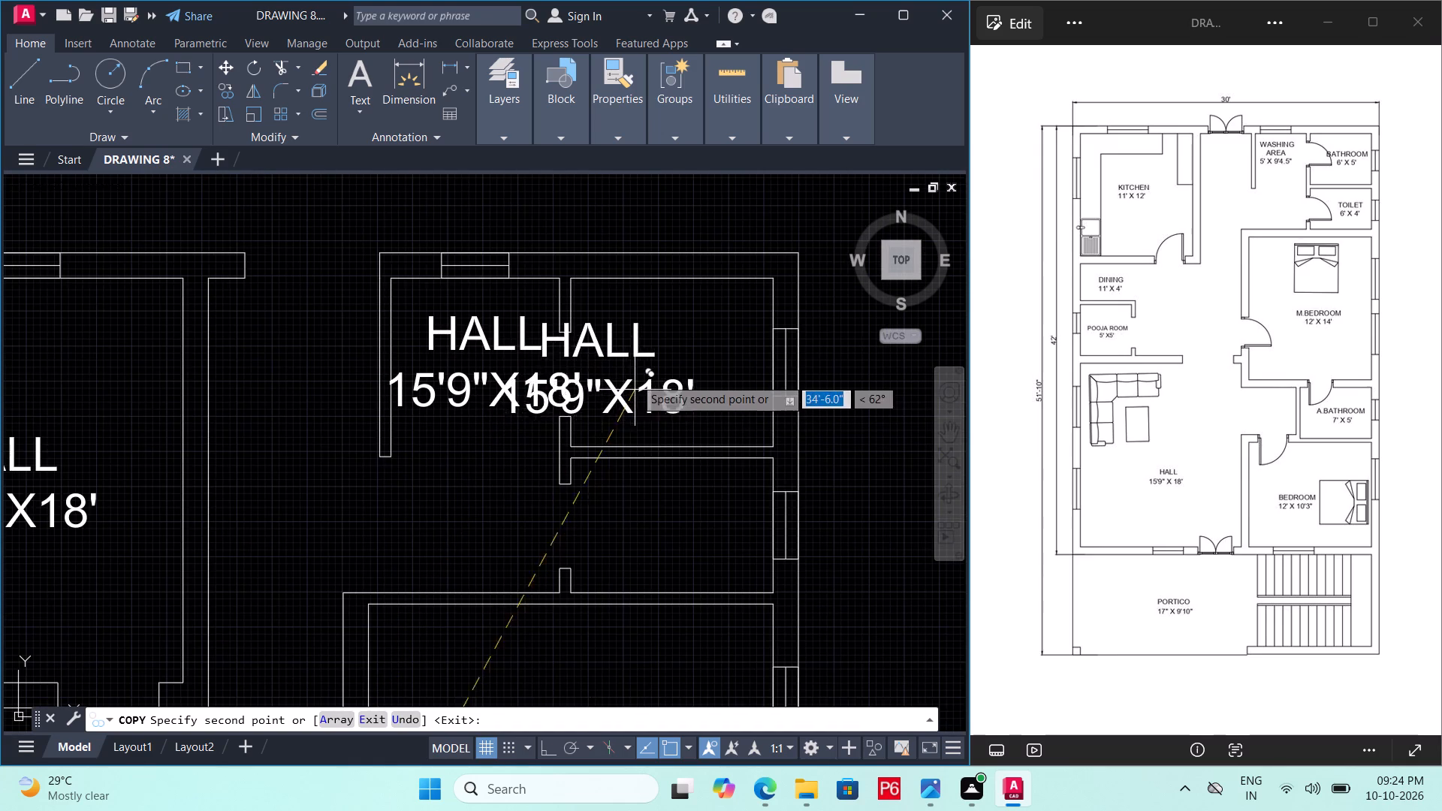
click(706, 378)
middle_drag(636, 466, 610, 333)
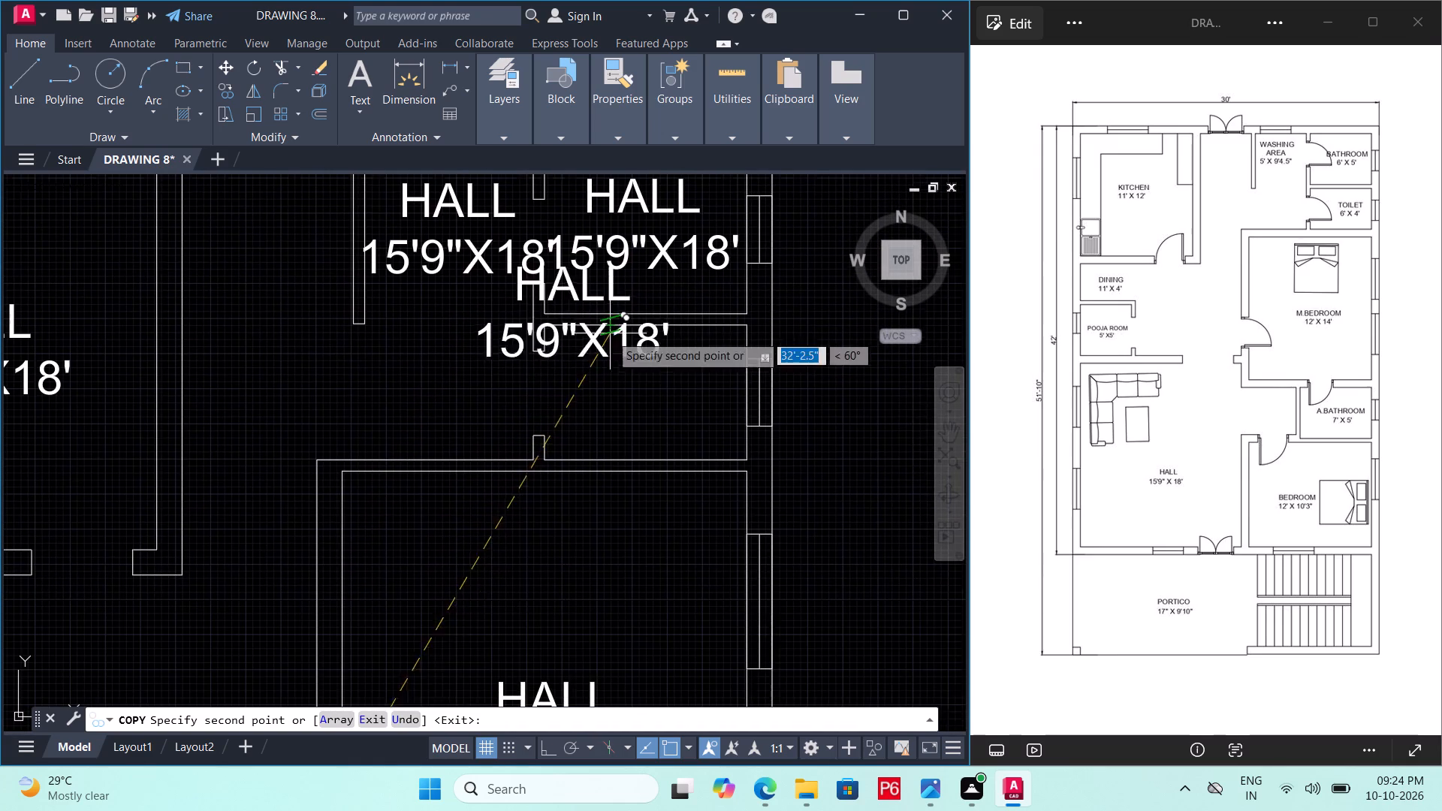
click(674, 409)
Place a last copy of the hall label in the portico beside the stairs and end the copying.
scroll(576, 393, down, 2)
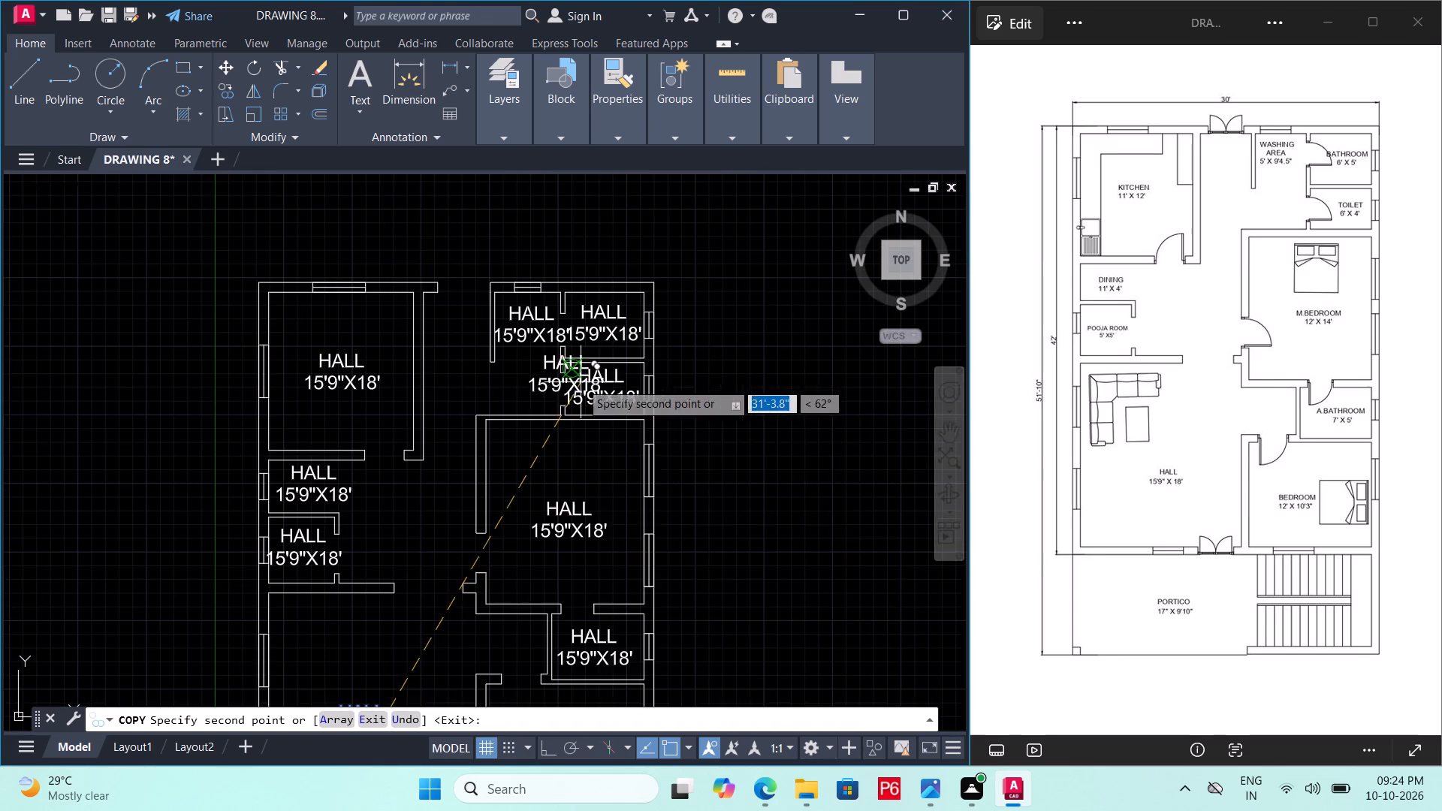
middle_drag(579, 508, 623, 350)
middle_drag(484, 589, 525, 245)
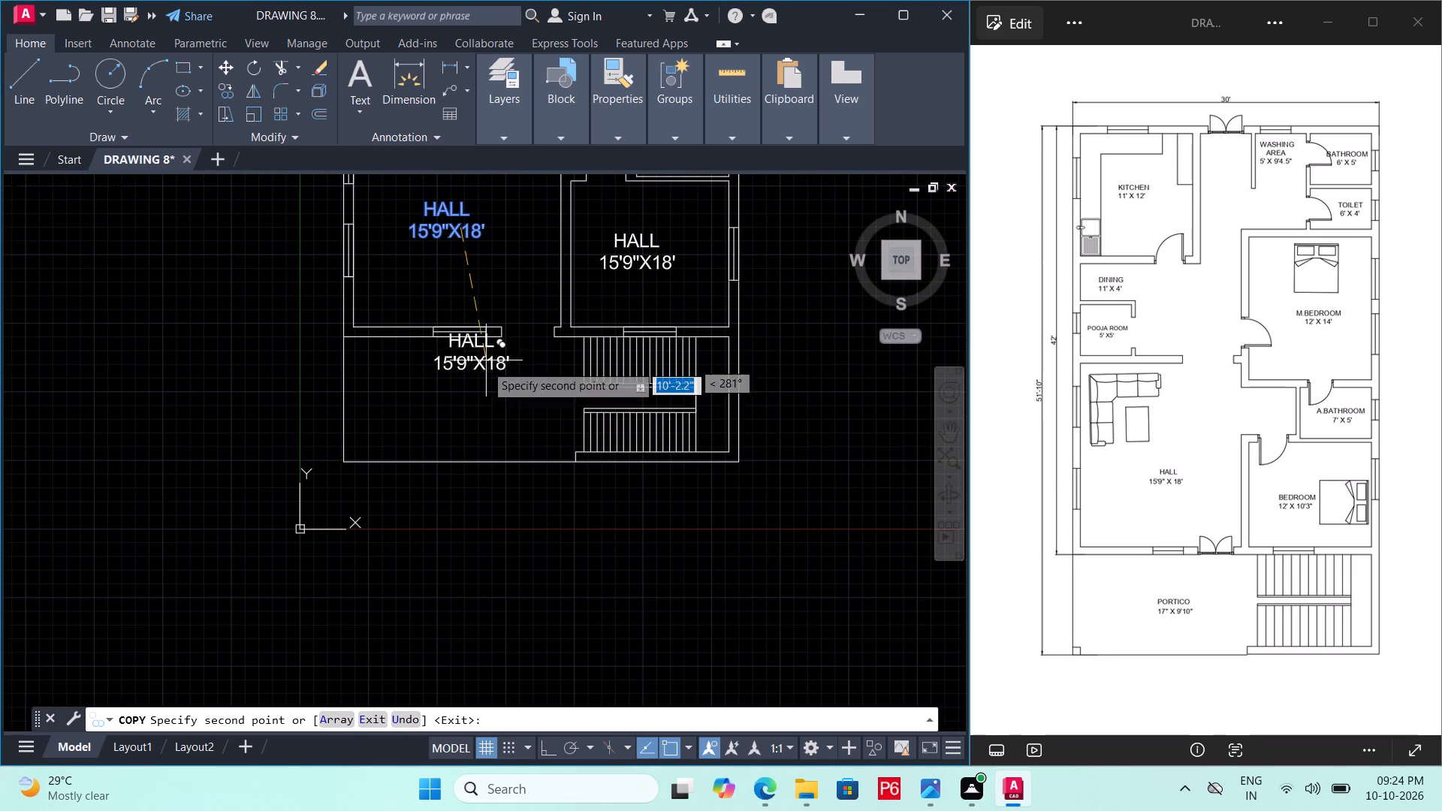
click(475, 405)
middle_drag(527, 410, 522, 470)
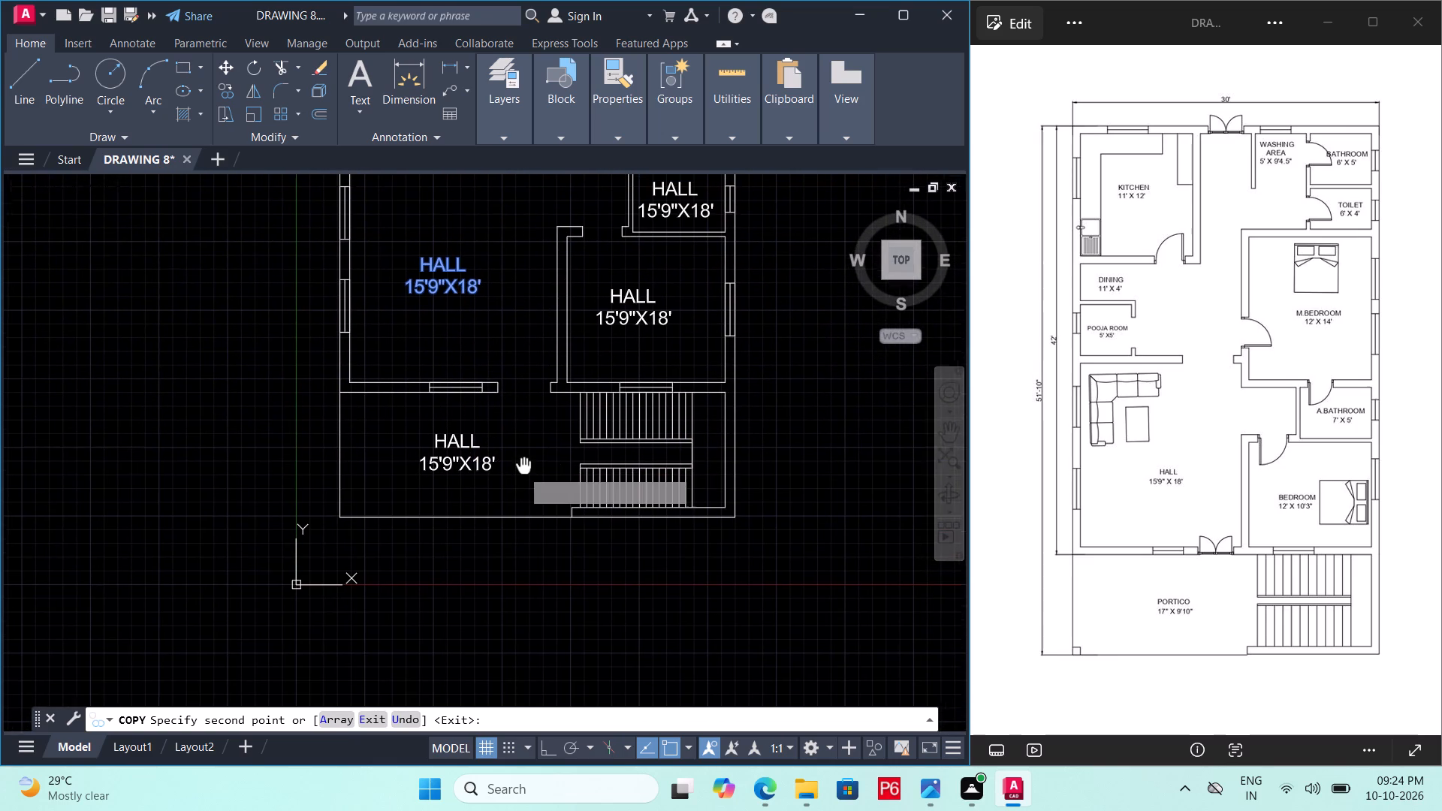
key(ctrl+s)
key(Escape)
Save the drawing.
middle_drag(522, 472, 521, 500)
scroll(522, 472, down, 1)
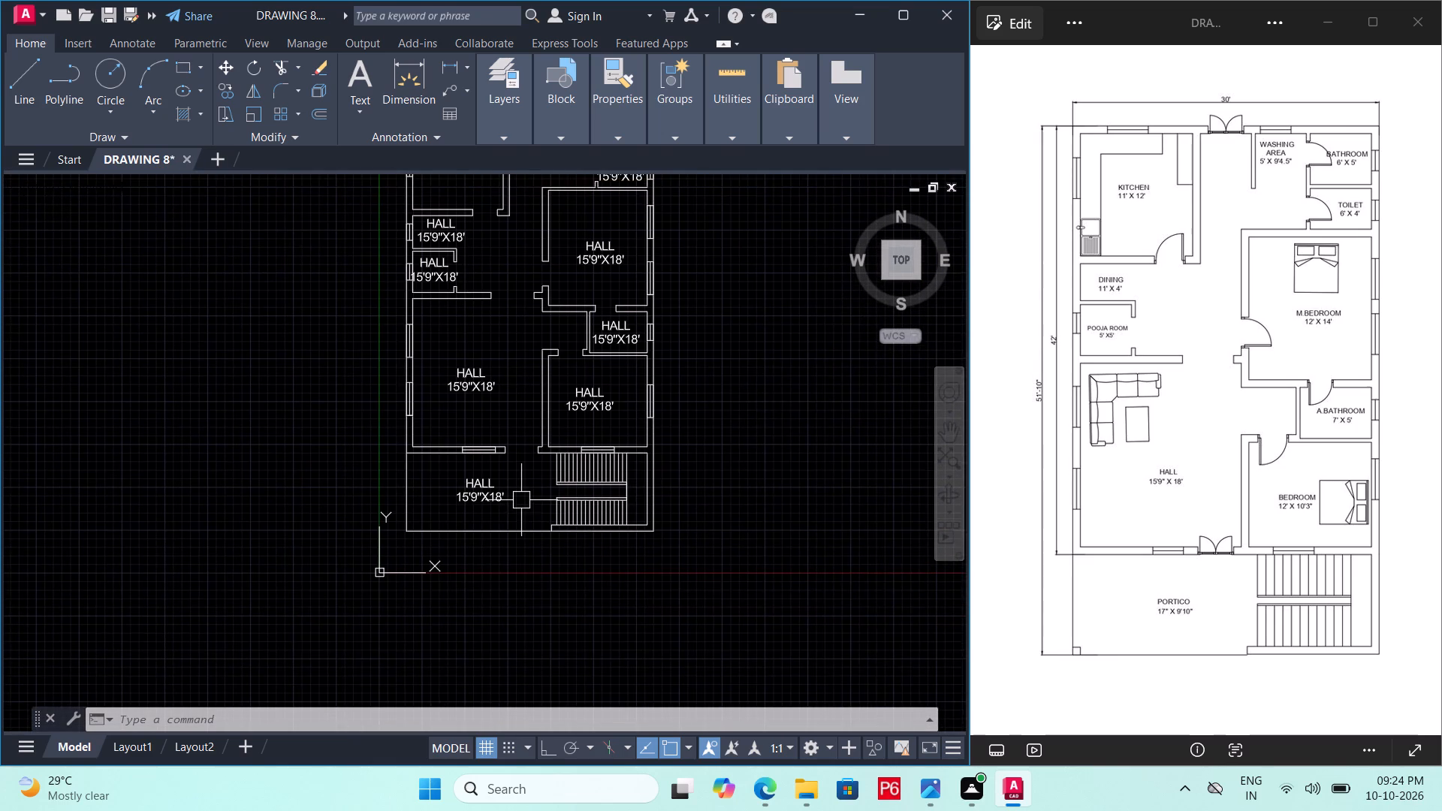
key(ctrl+s)
key(ctrl+s)
Set the text height of all eleven room labels to 6" together in their properties.
click(488, 499)
click(602, 400)
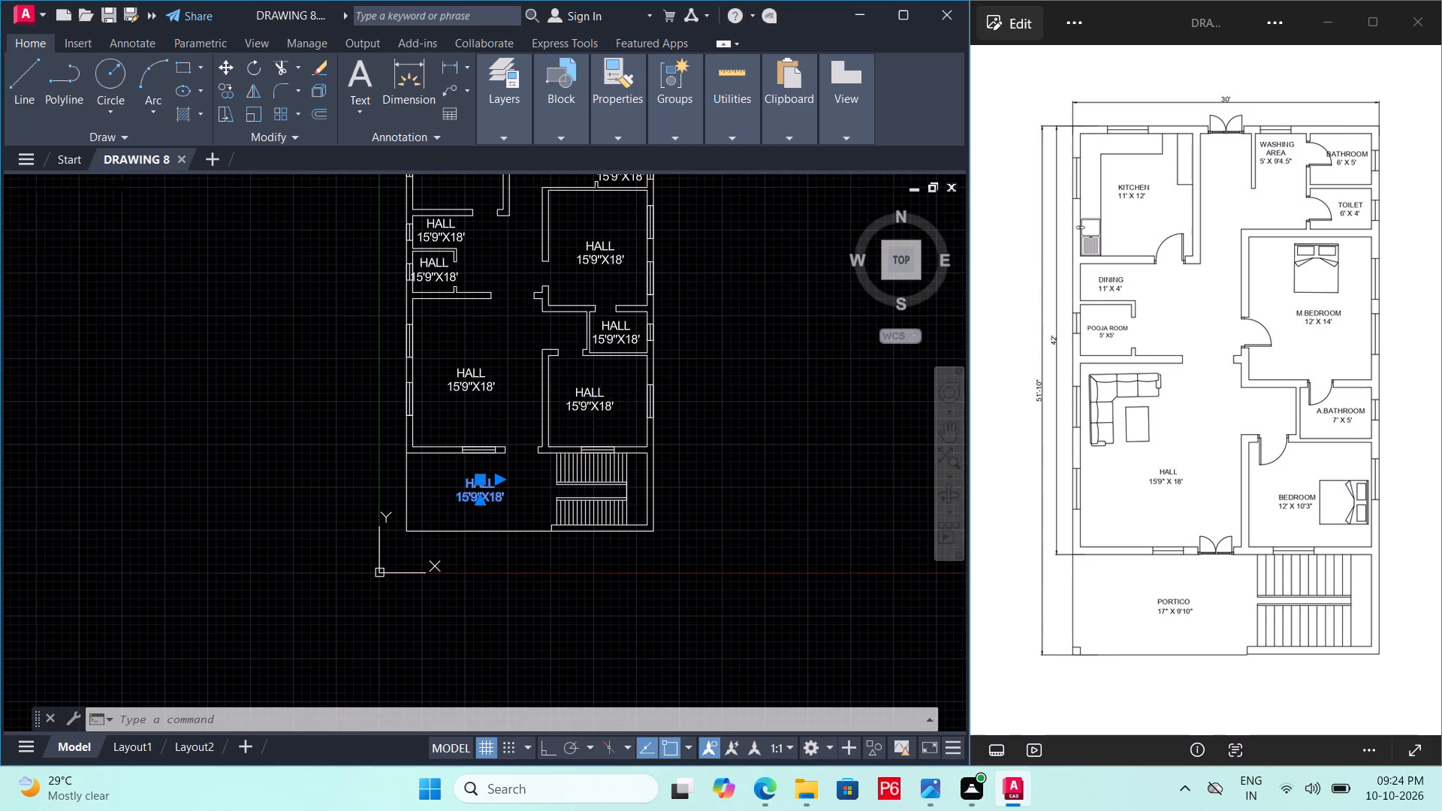
click(484, 386)
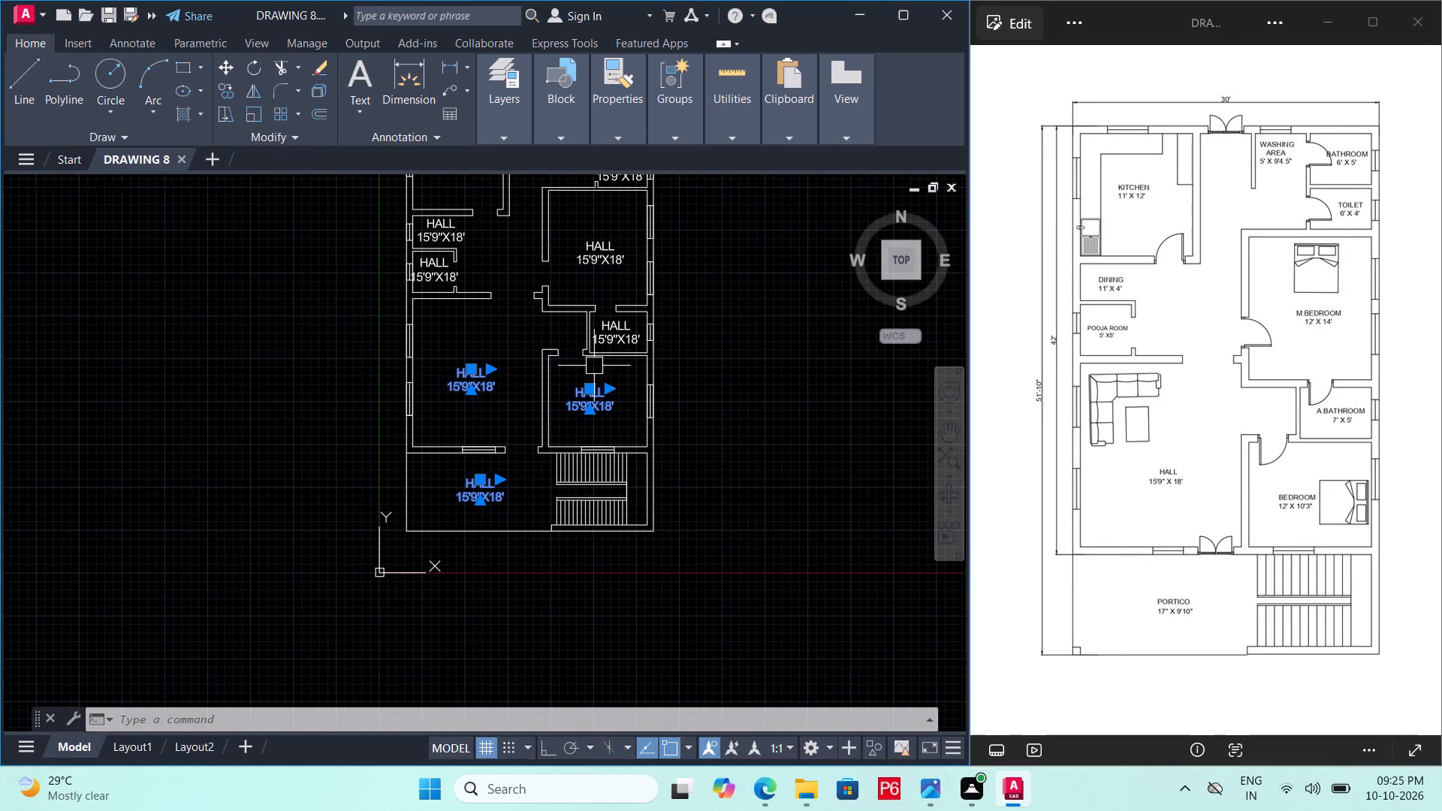
double_click(620, 338)
click(595, 258)
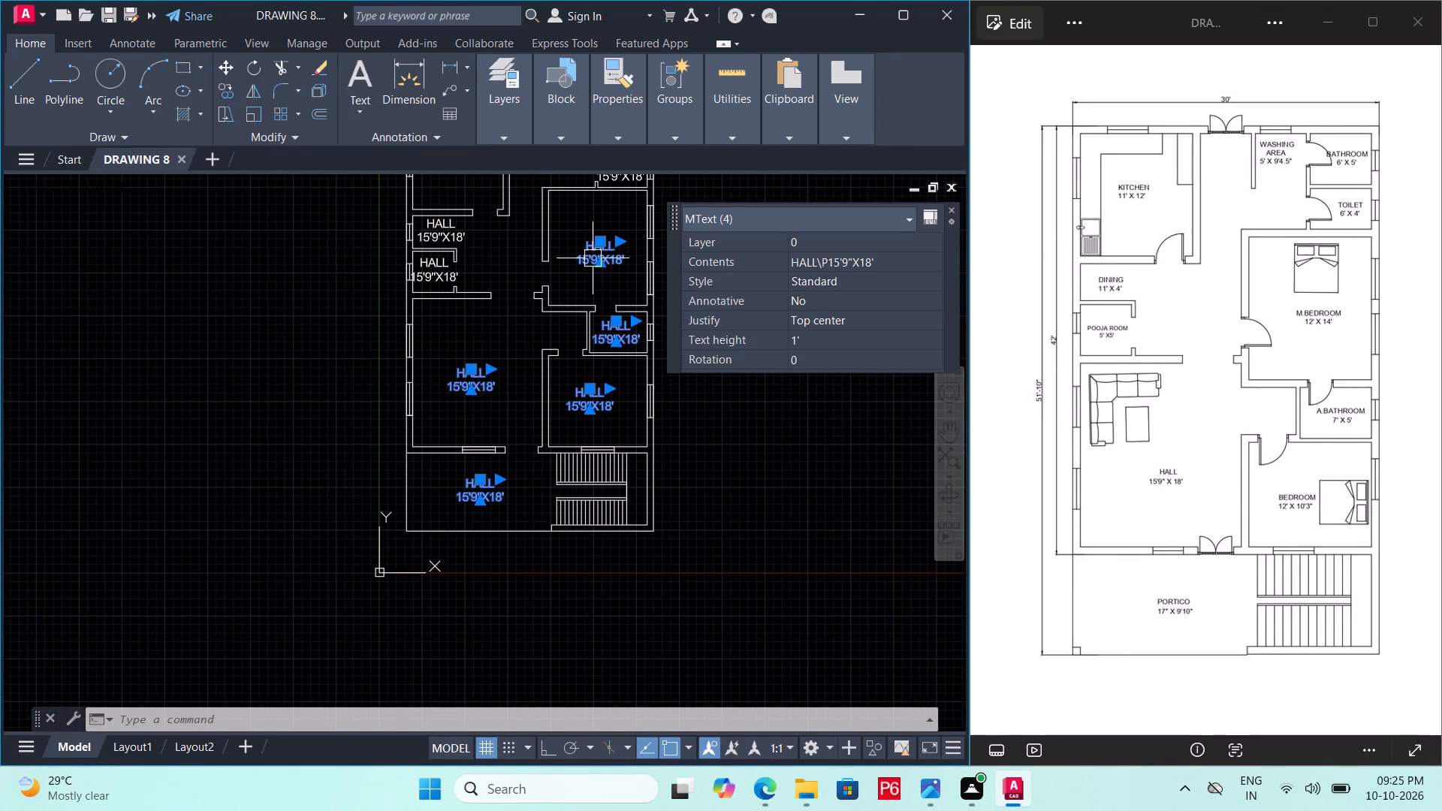
click(432, 273)
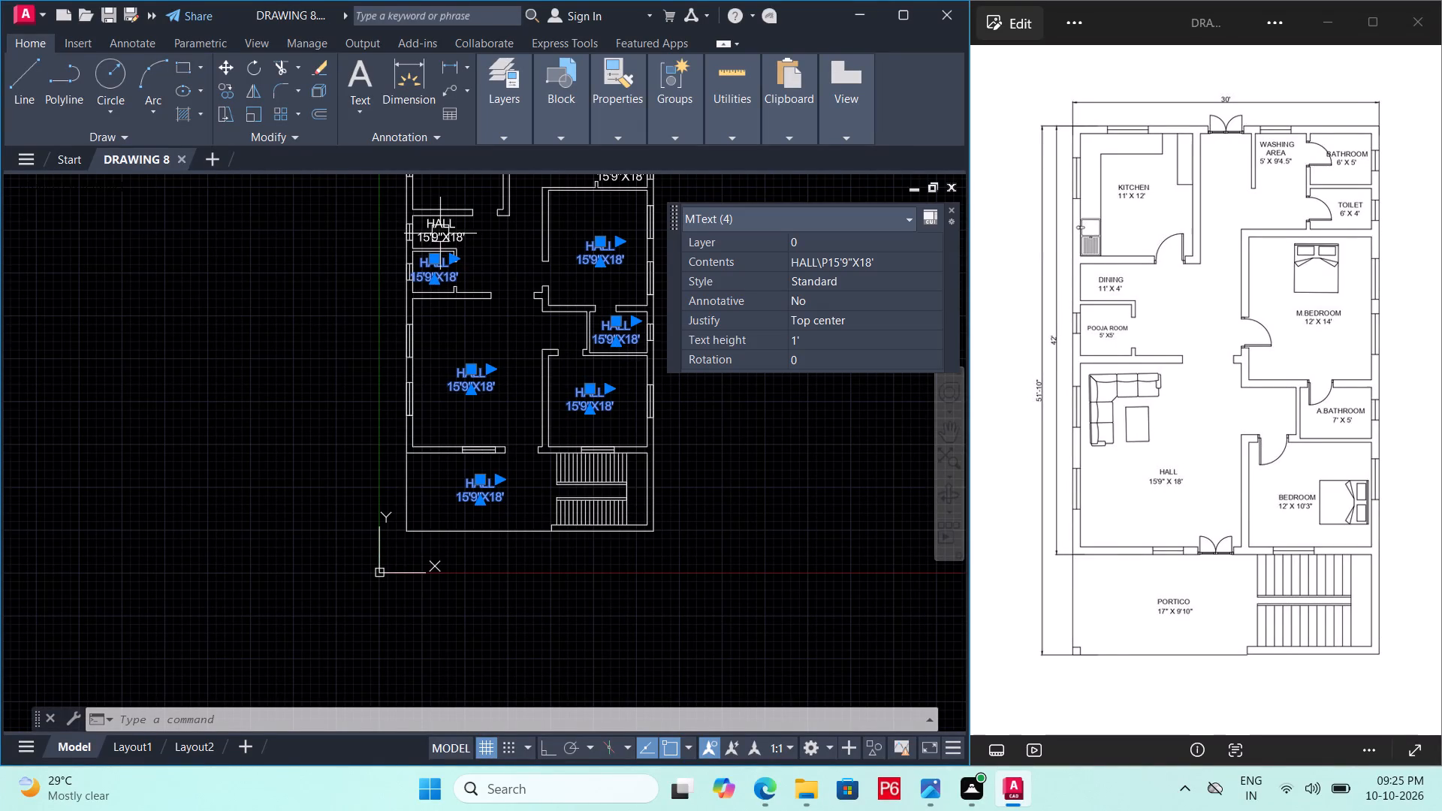
click(440, 230)
middle_drag(487, 268, 478, 542)
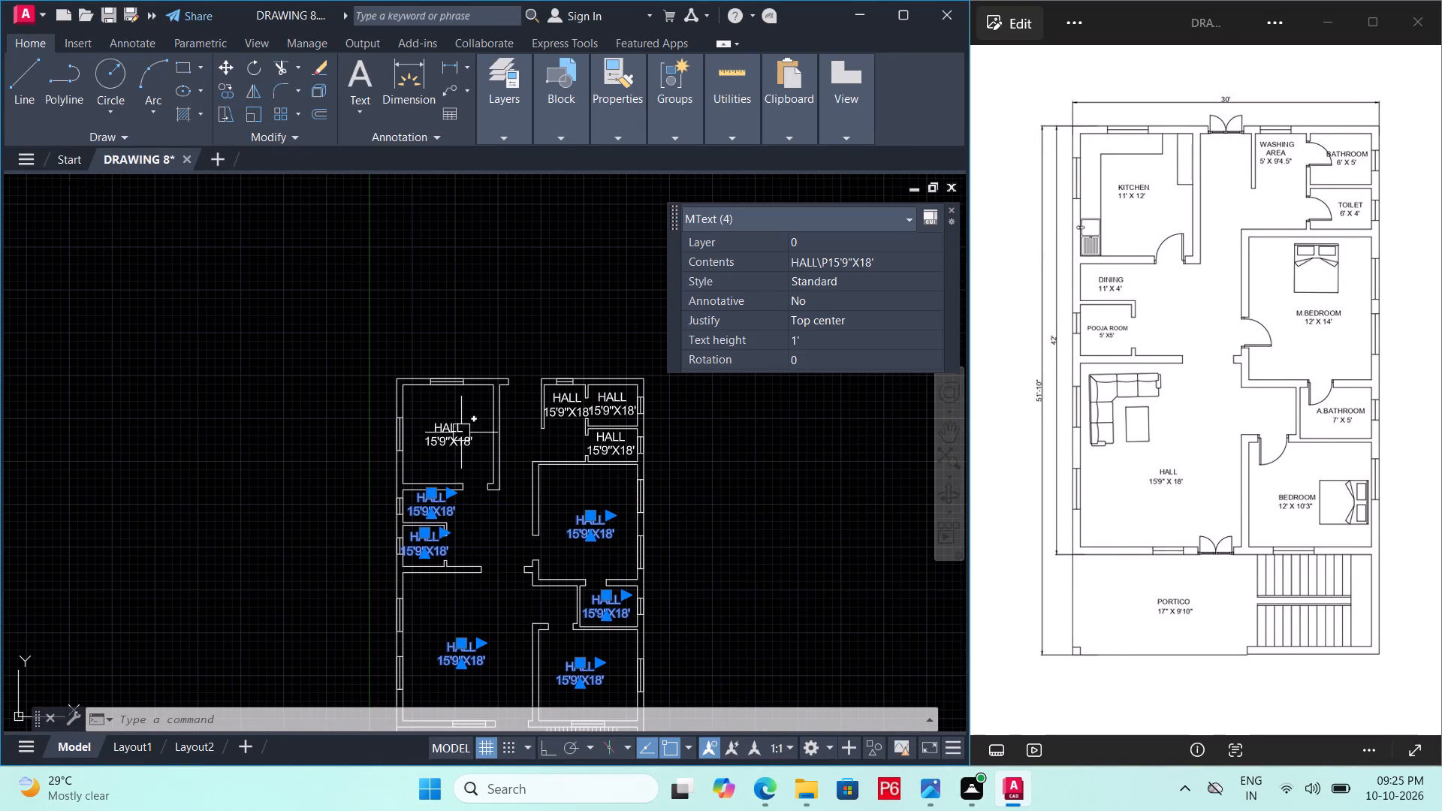
click(461, 432)
click(572, 410)
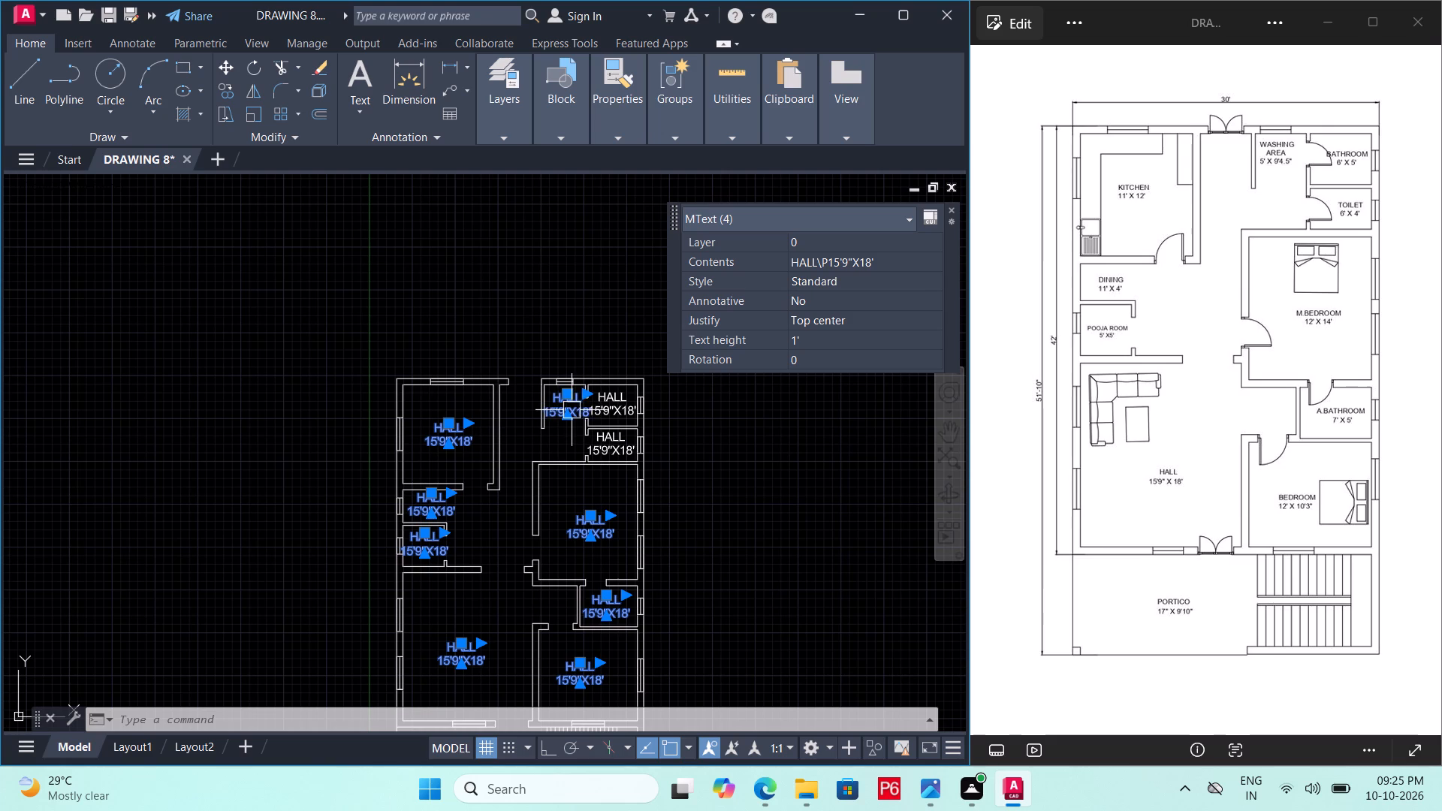
click(619, 402)
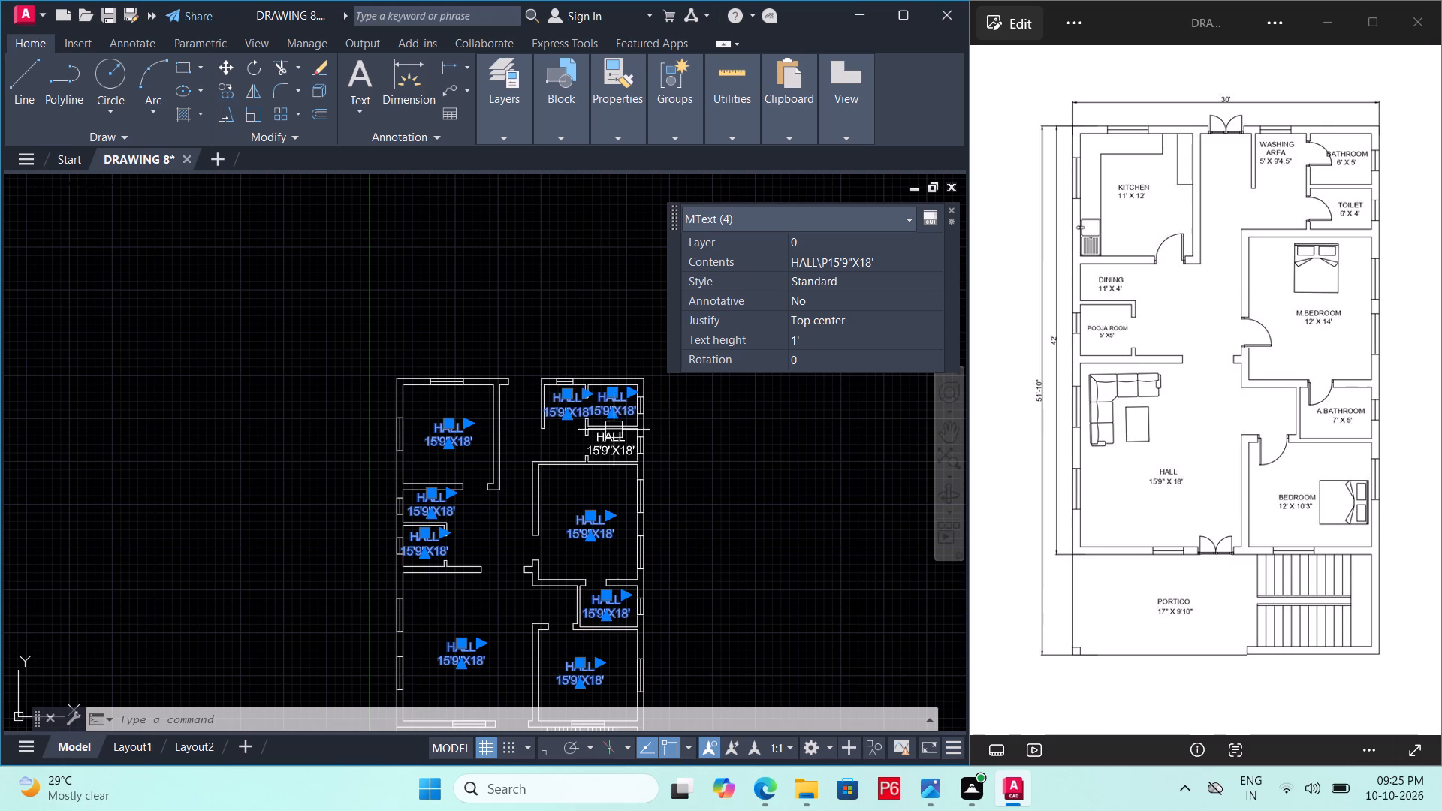
click(606, 439)
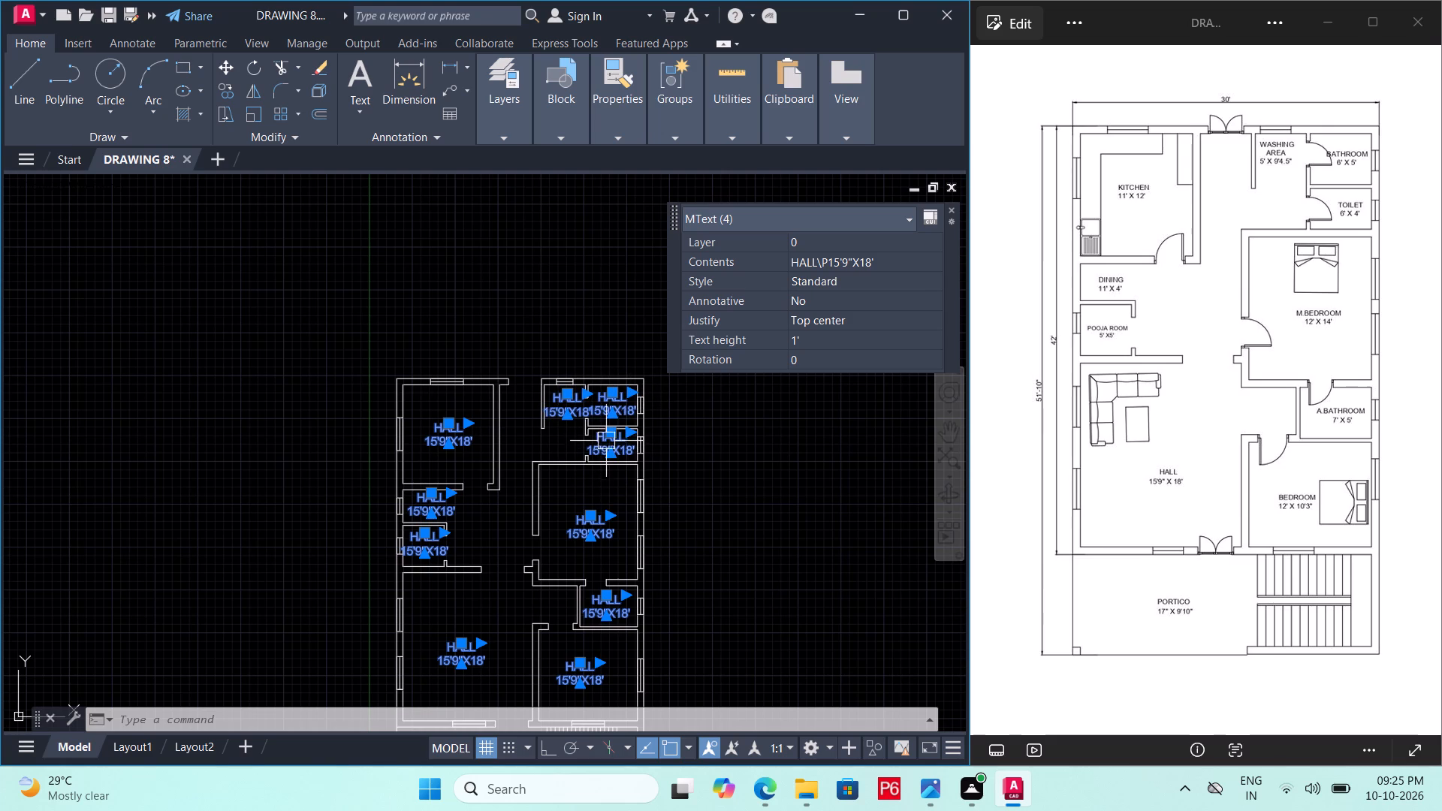
click(950, 209)
right_click(544, 419)
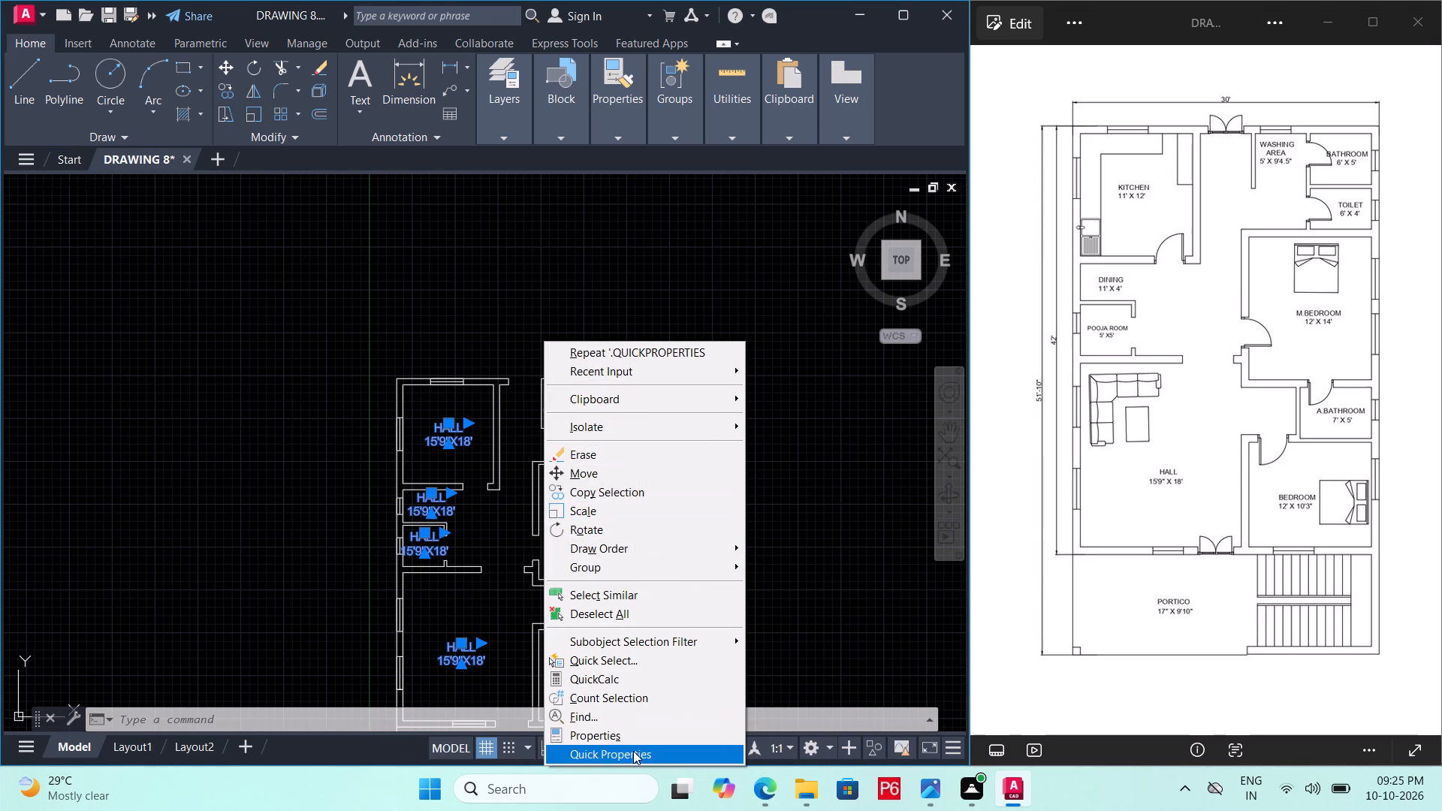
click(637, 732)
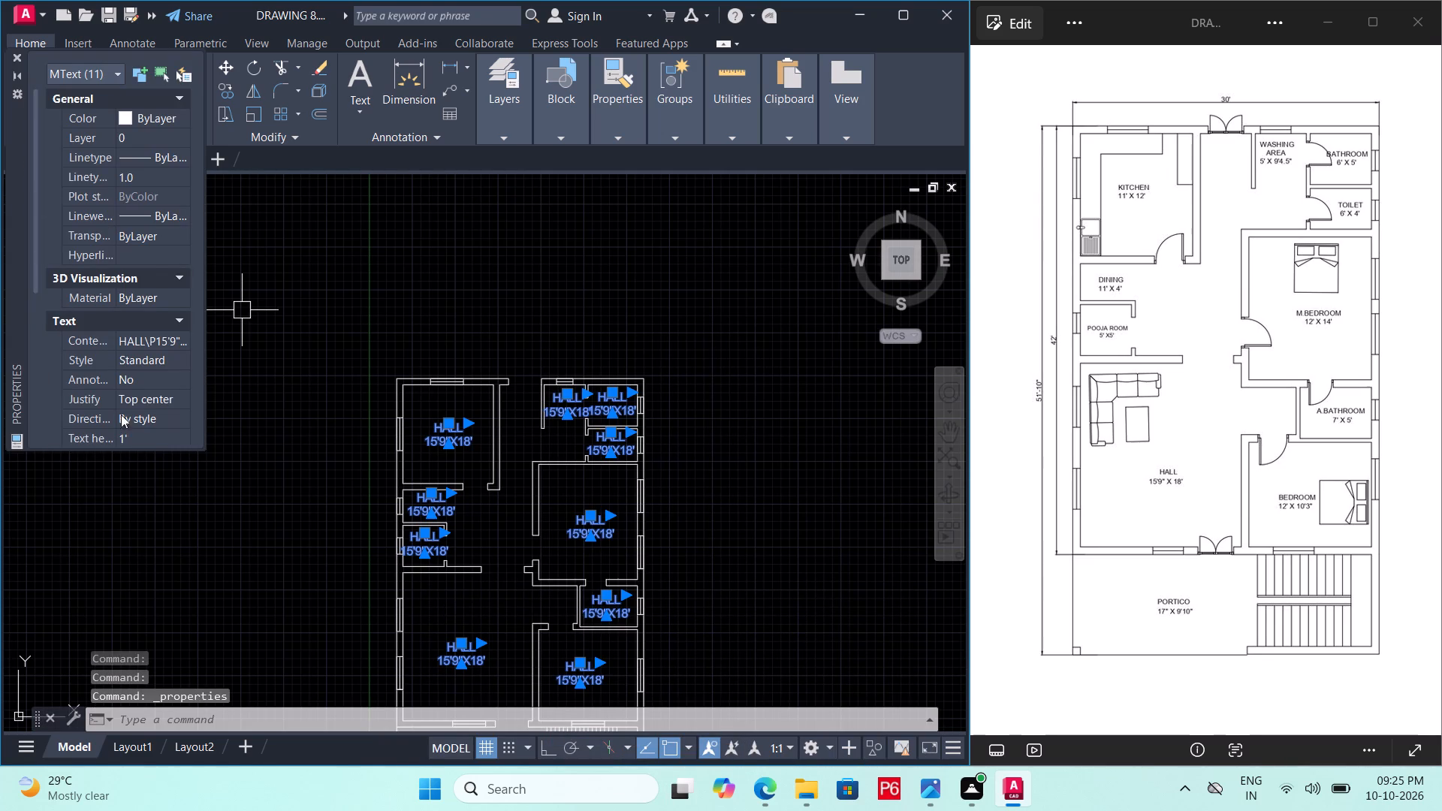
click(146, 442)
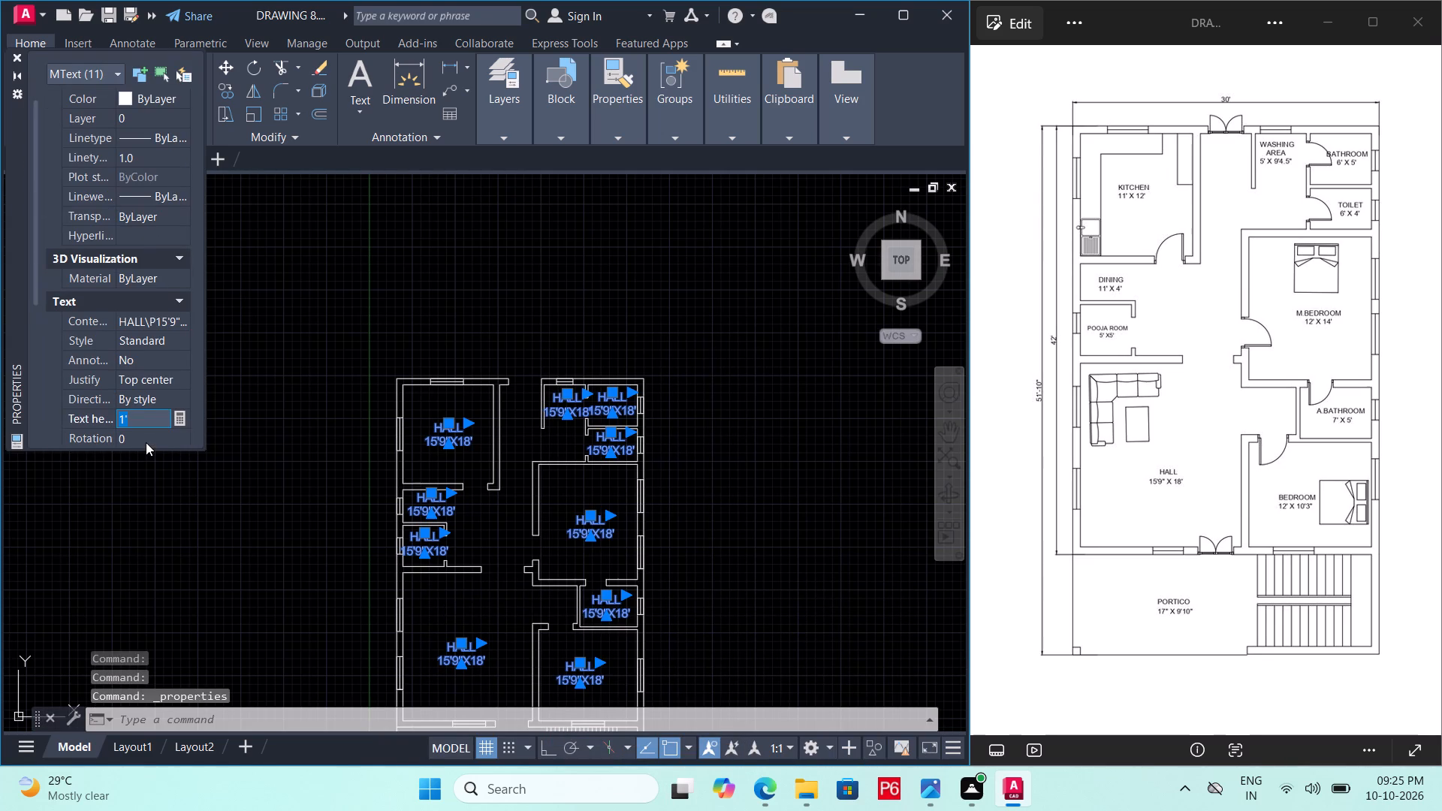
text(6")
key(Return)
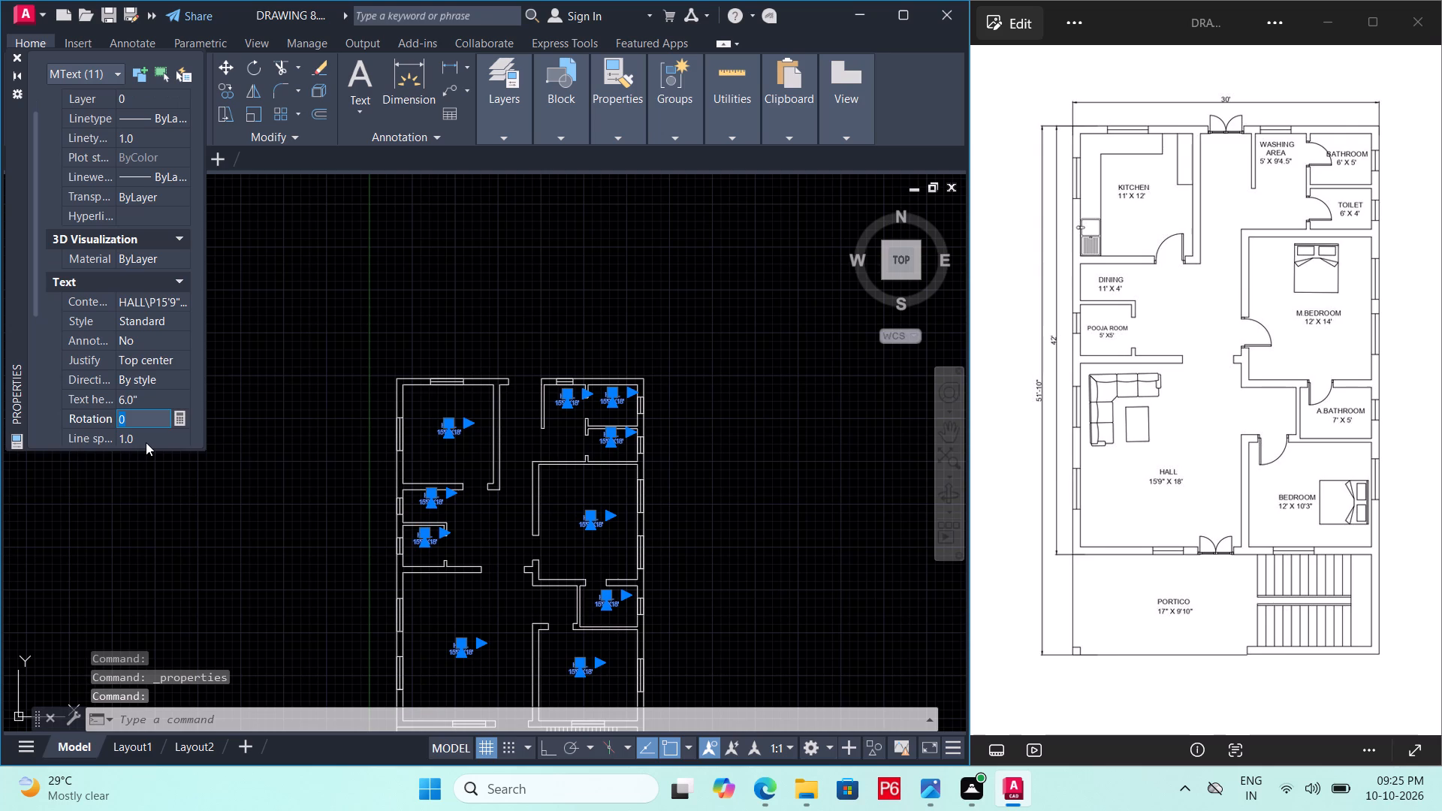
key(Escape)
scroll(149, 442, down, 1)
middle_drag(149, 442, 176, 360)
click(407, 330)
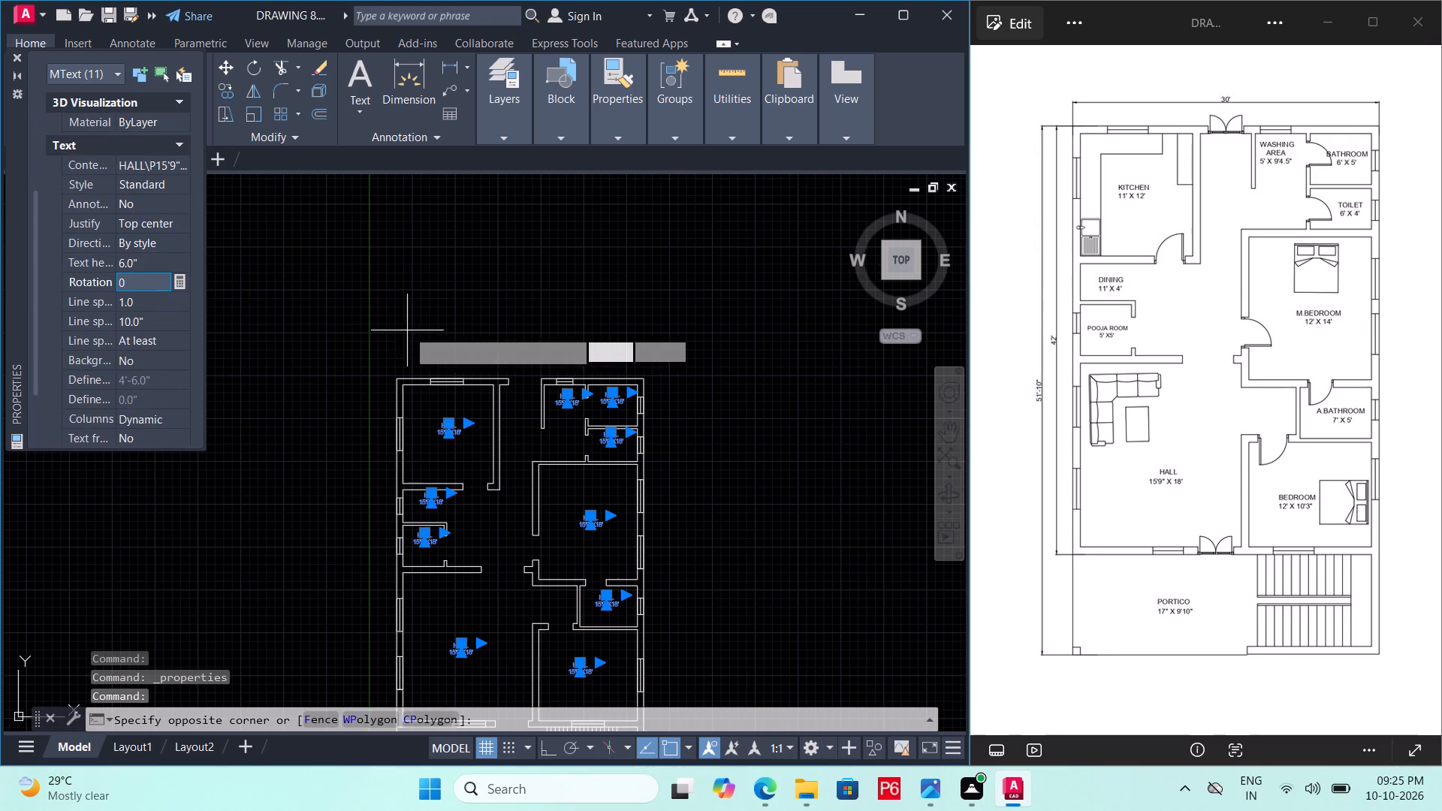
click(17, 59)
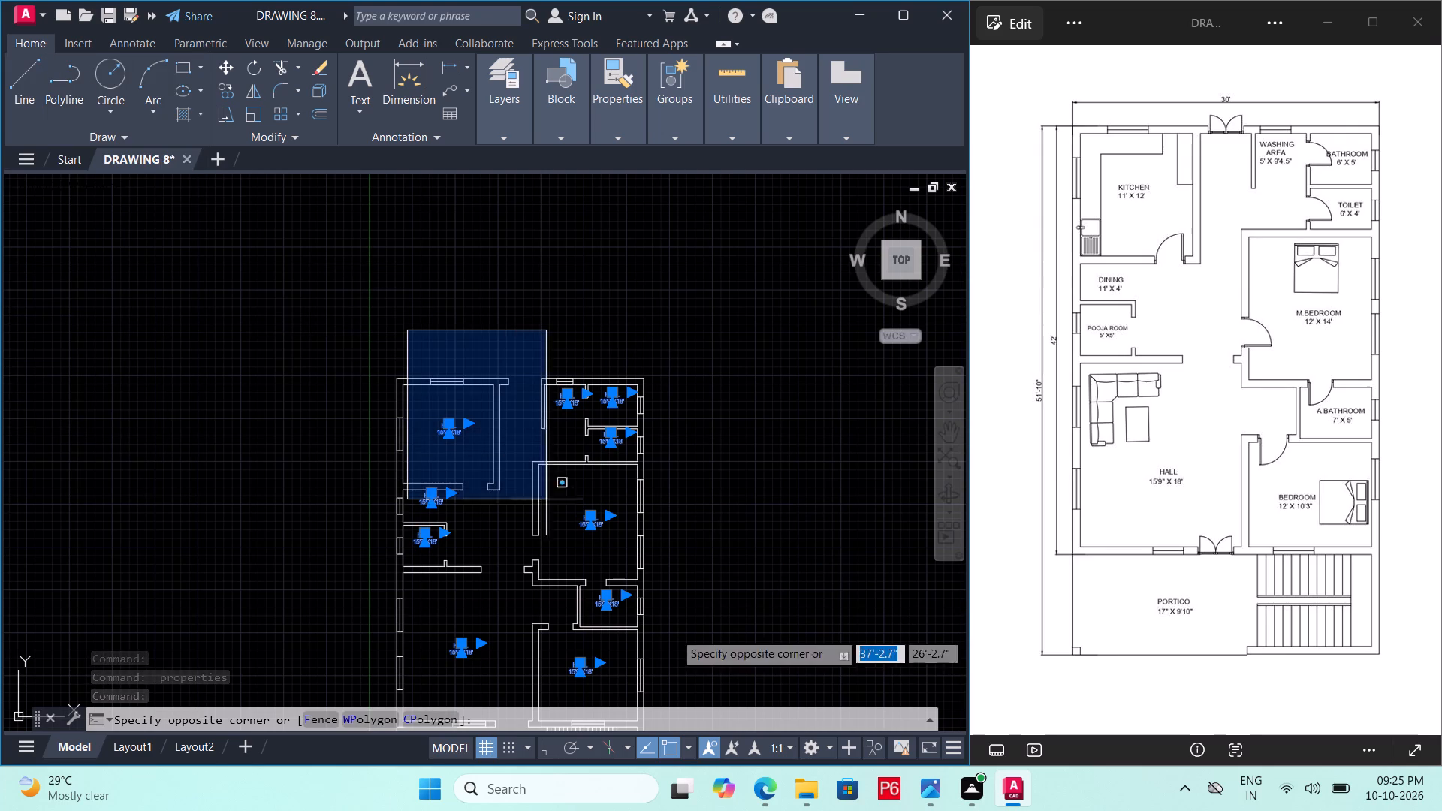
Save the drawing with the resized labels.
key(ctrl+s)
key(ctrl+s)
Add a vertical linear dimension spanning the plan's full west side, from the portico's outer corner to the kitchen's outer corner, with Ortho on.
middle_drag(539, 612, 553, 305)
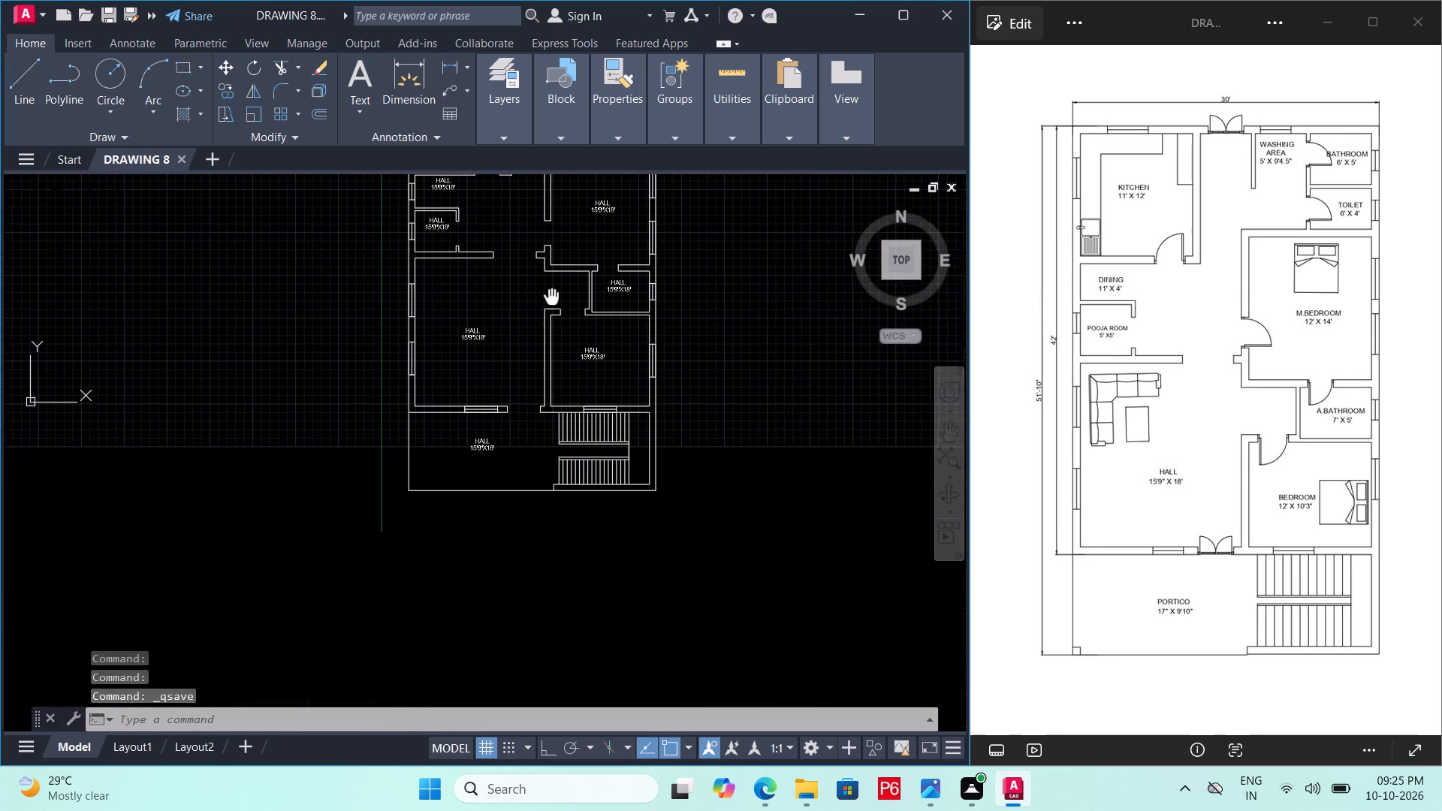
middle_drag(553, 305, 554, 415)
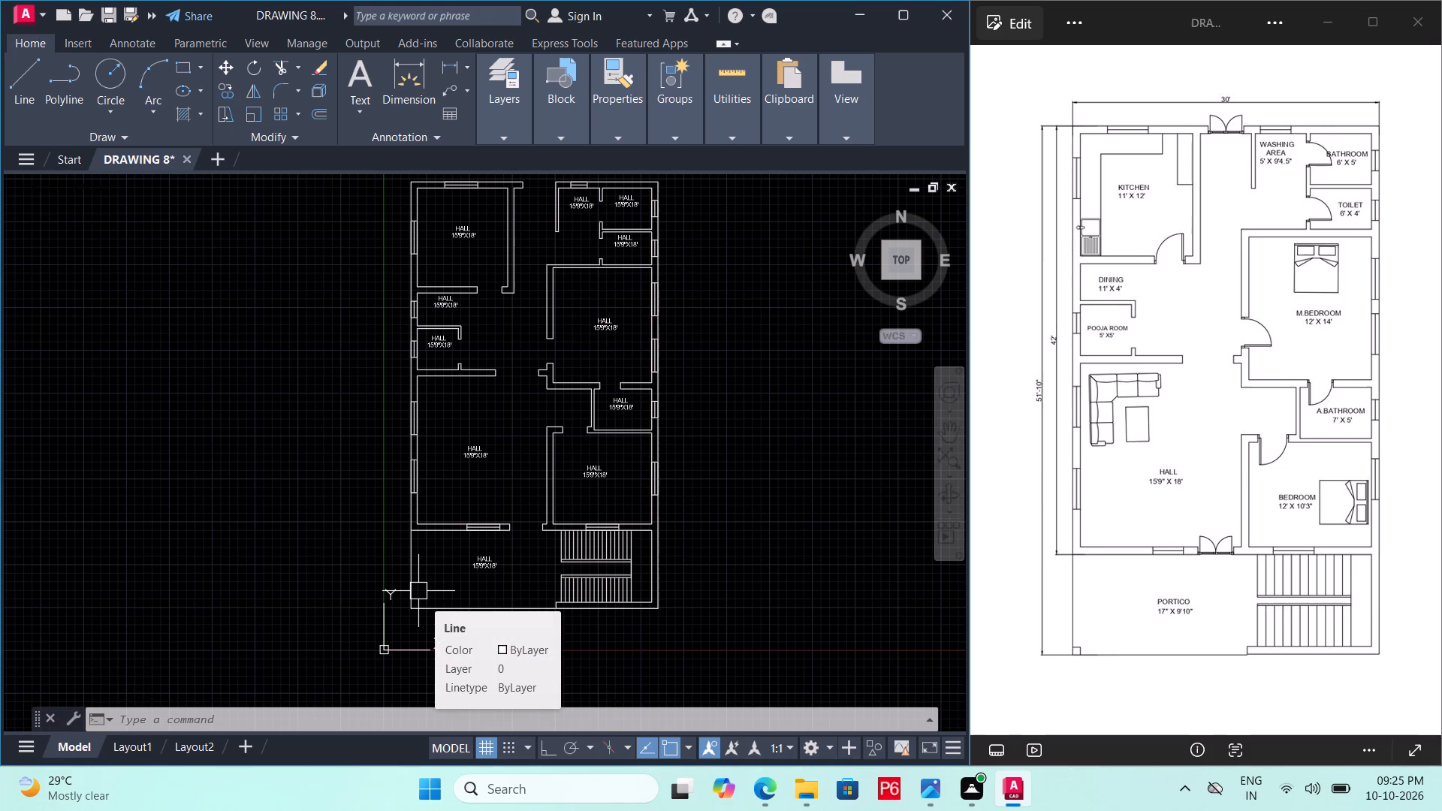
text(DIMLIN)
key(space)
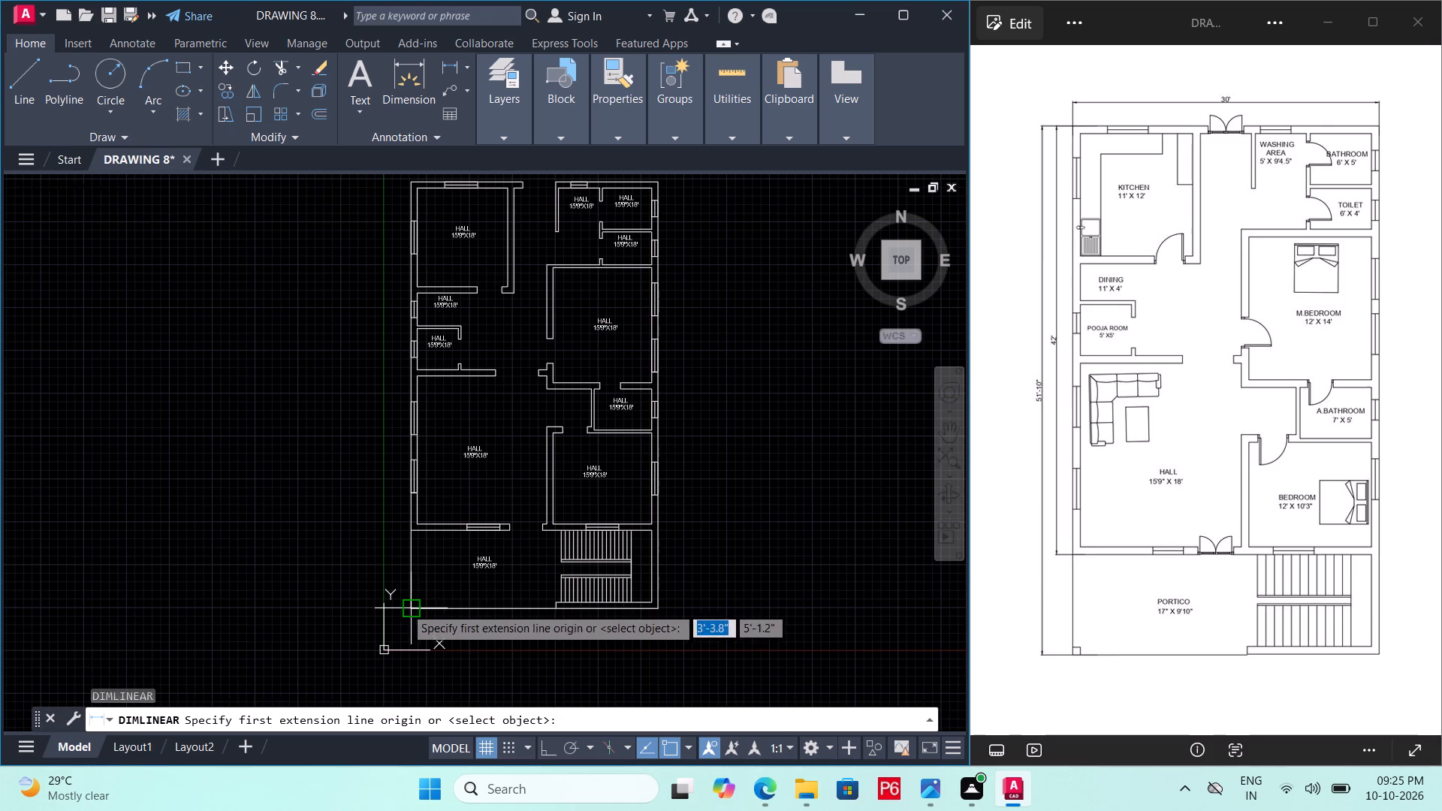
double_click(406, 609)
middle_drag(427, 387, 472, 660)
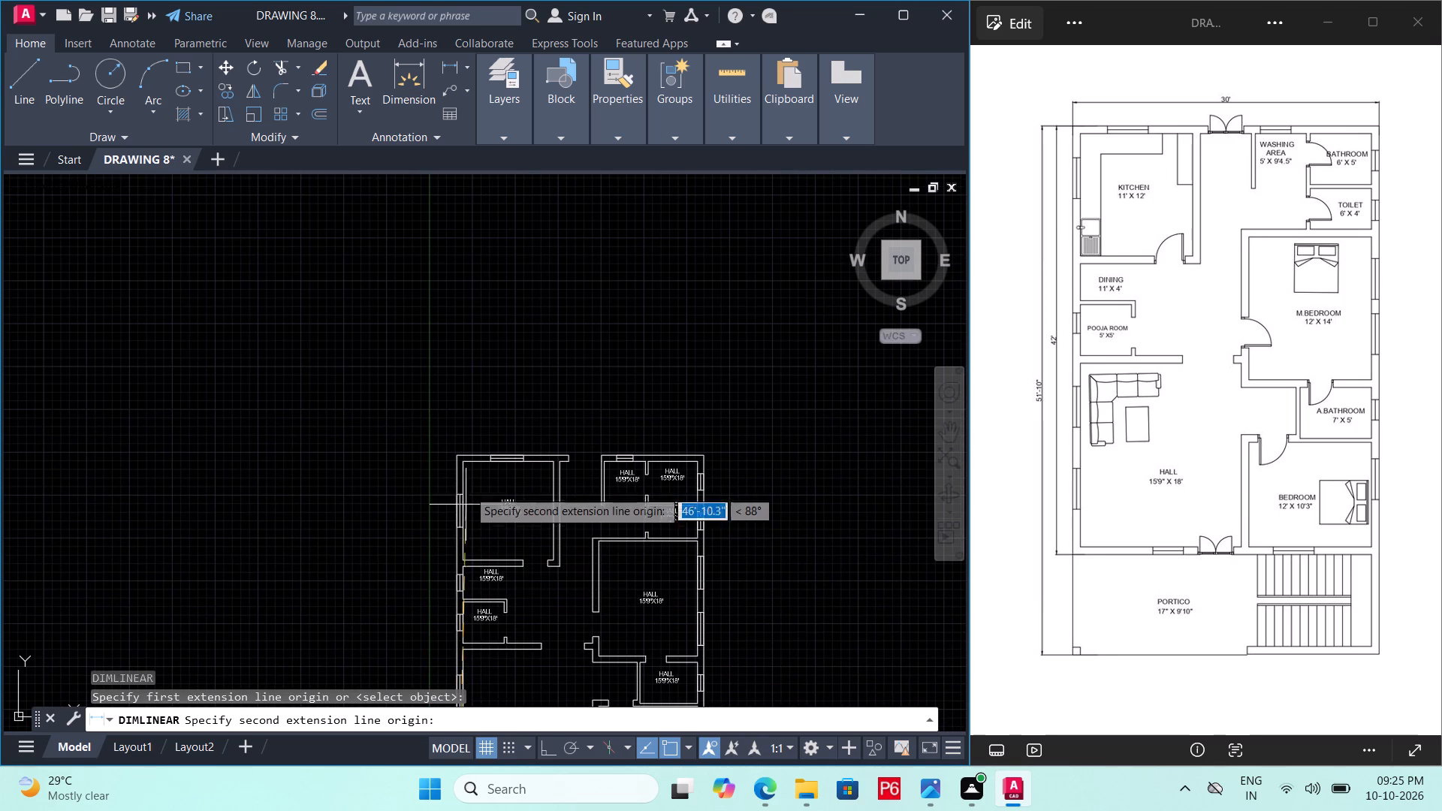
key(F8)
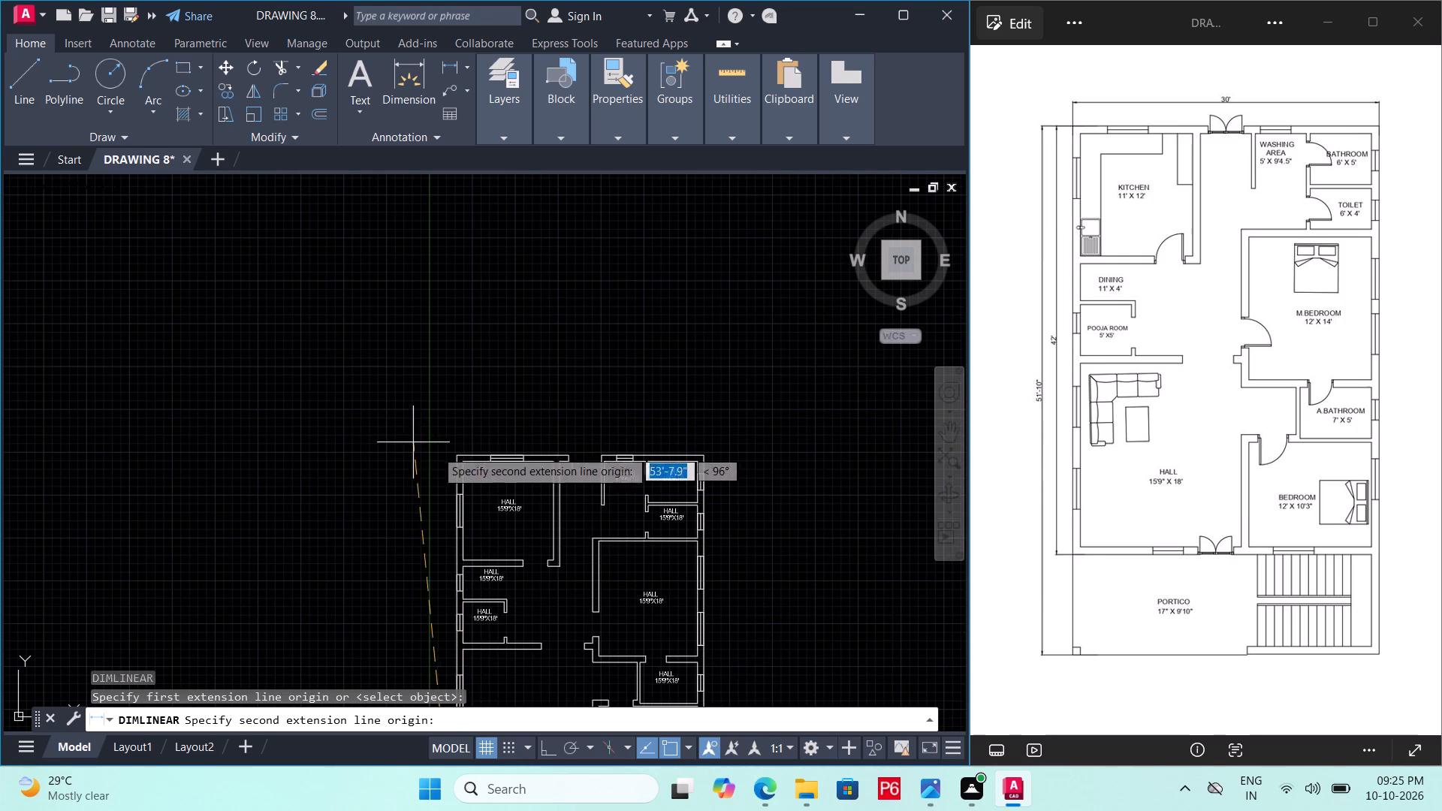
click(457, 457)
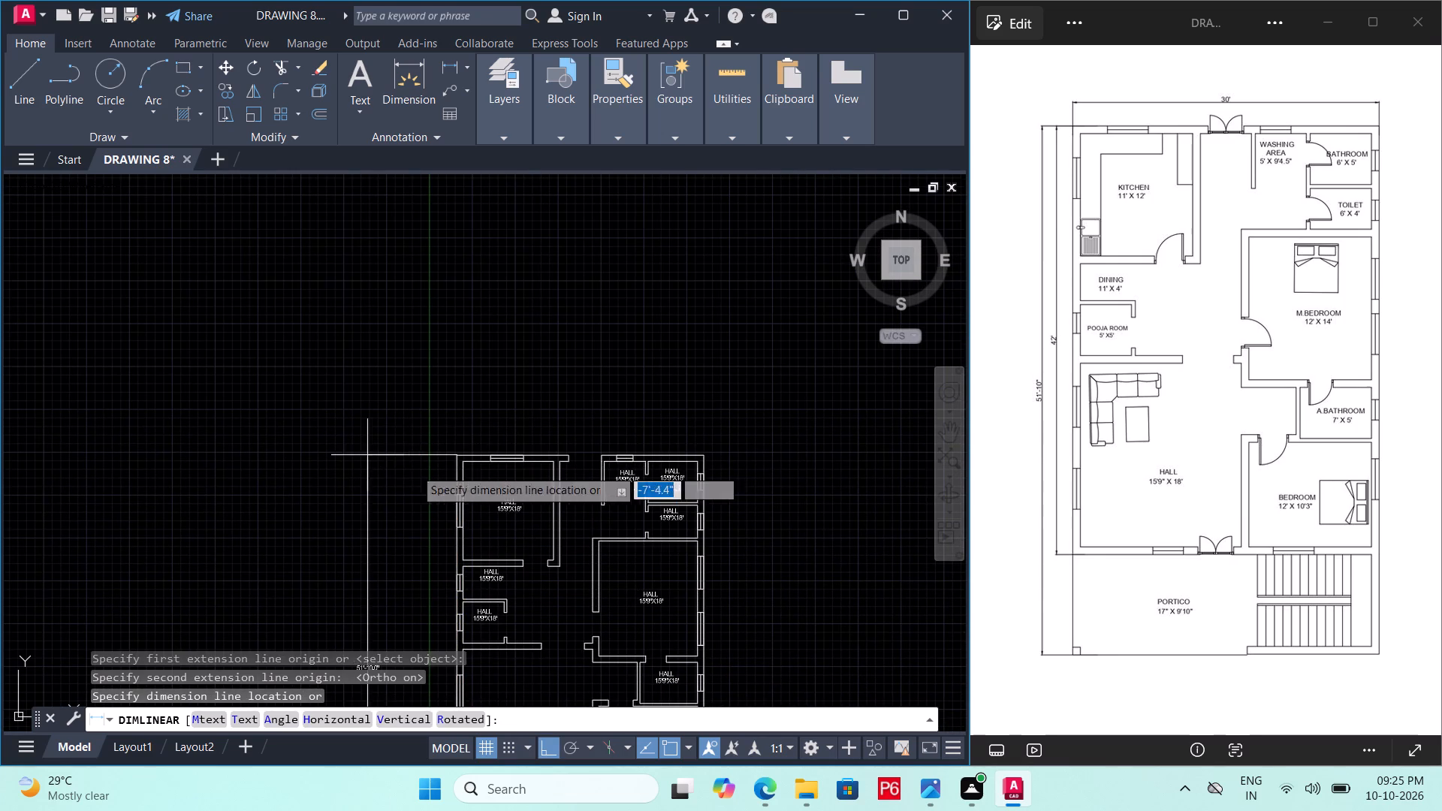
middle_drag(450, 469, 415, 274)
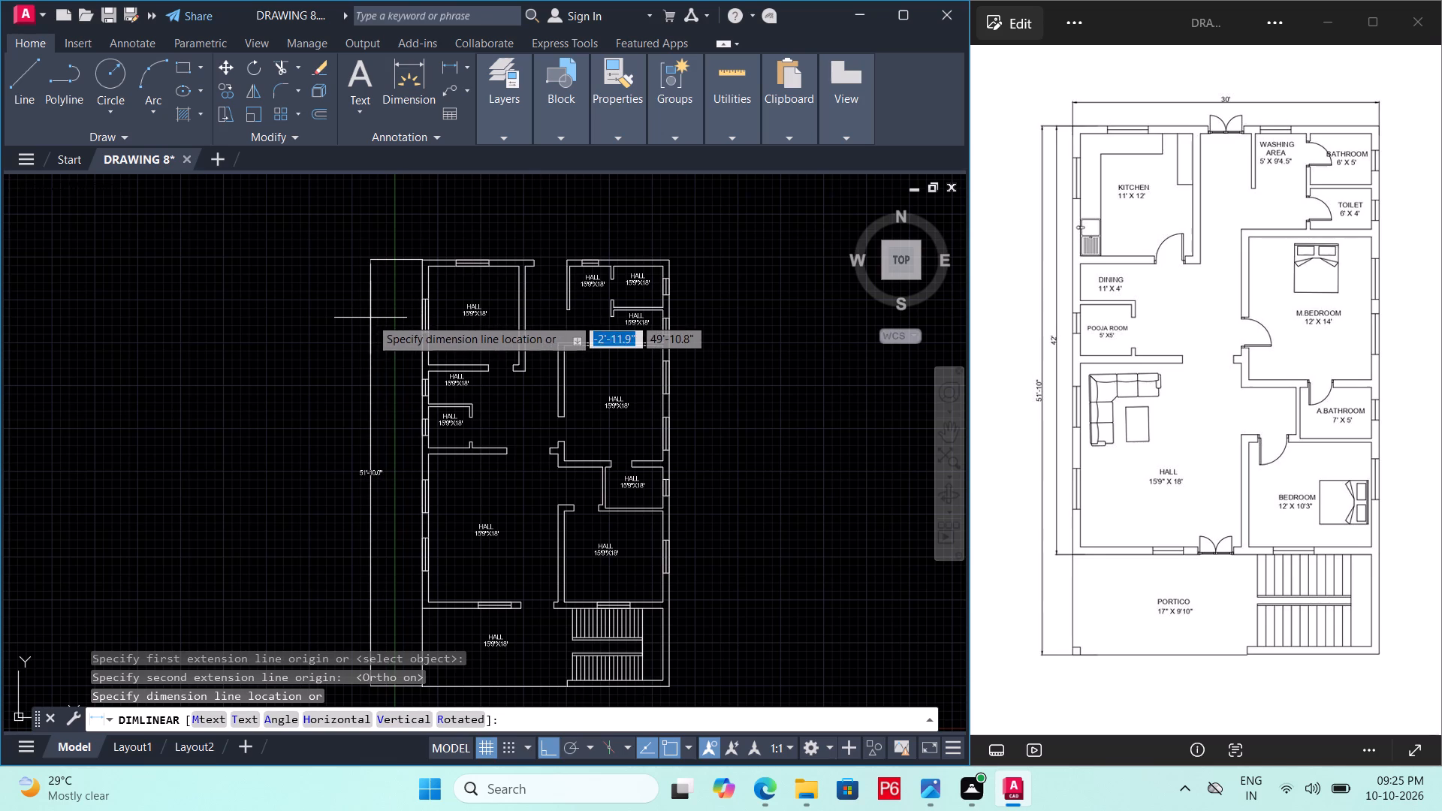
click(370, 318)
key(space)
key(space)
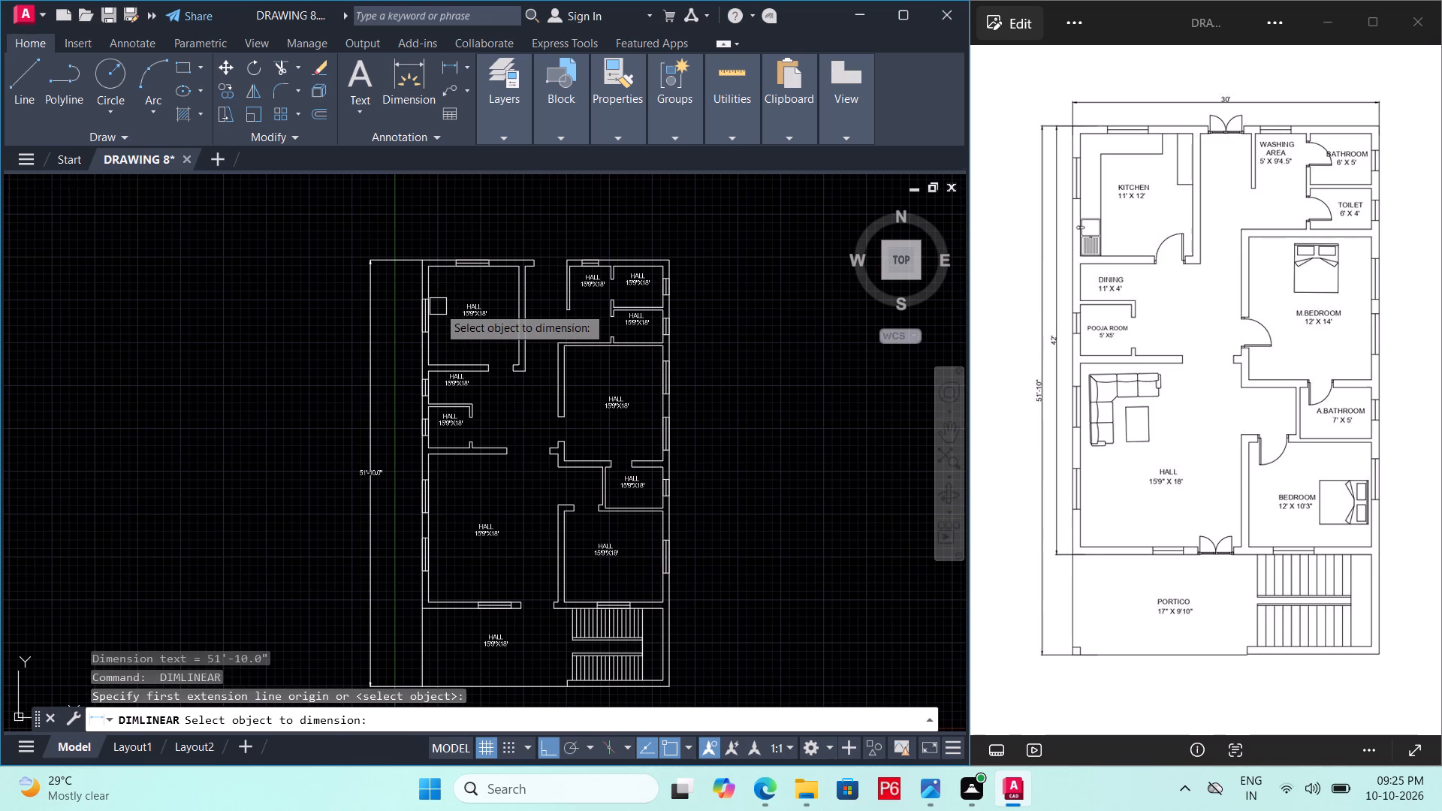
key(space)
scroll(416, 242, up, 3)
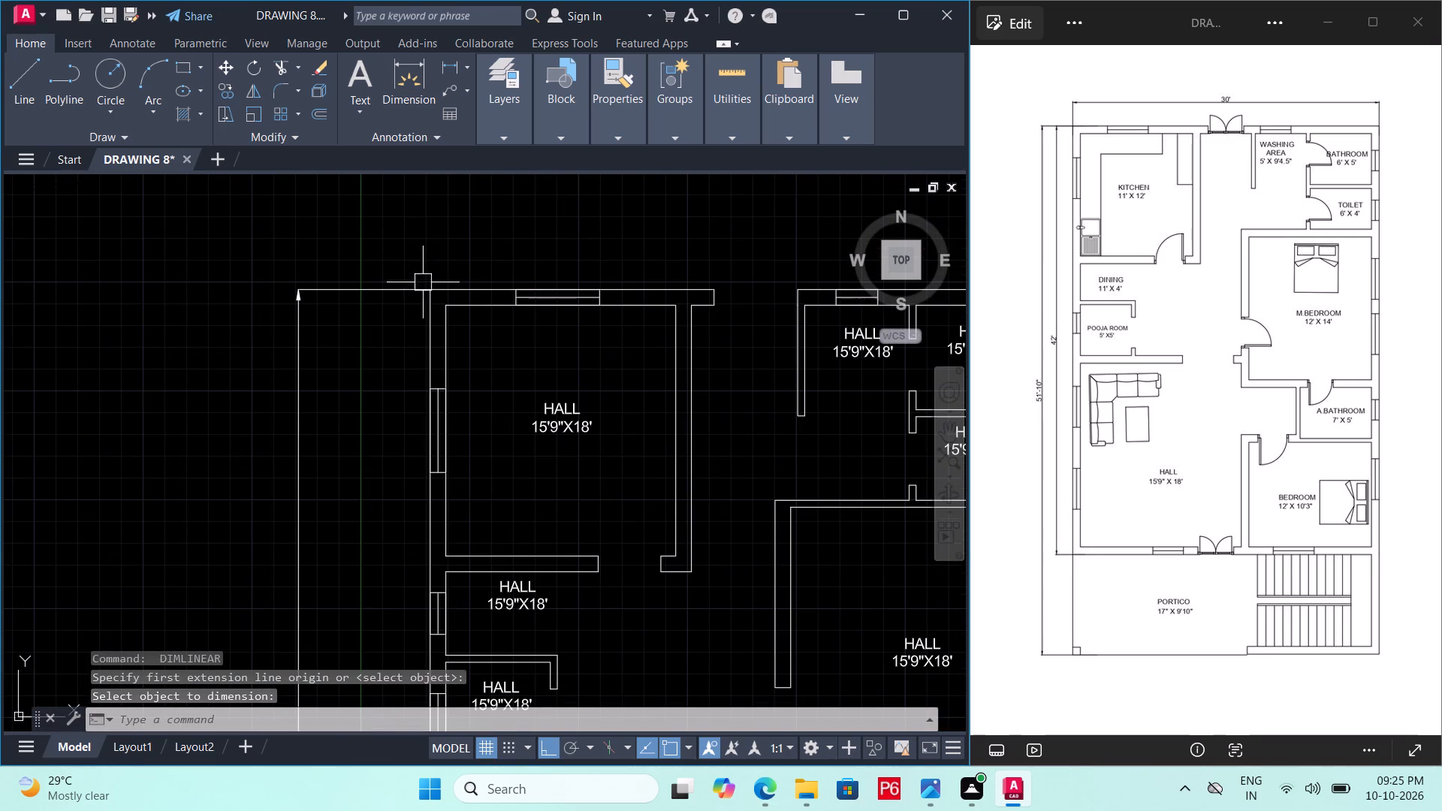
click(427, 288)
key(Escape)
Add a vertical linear dimension from the kitchen's outer northwest corner to the main hall's outer southwest corner, placed inside the overall west dimension.
text(DIML)
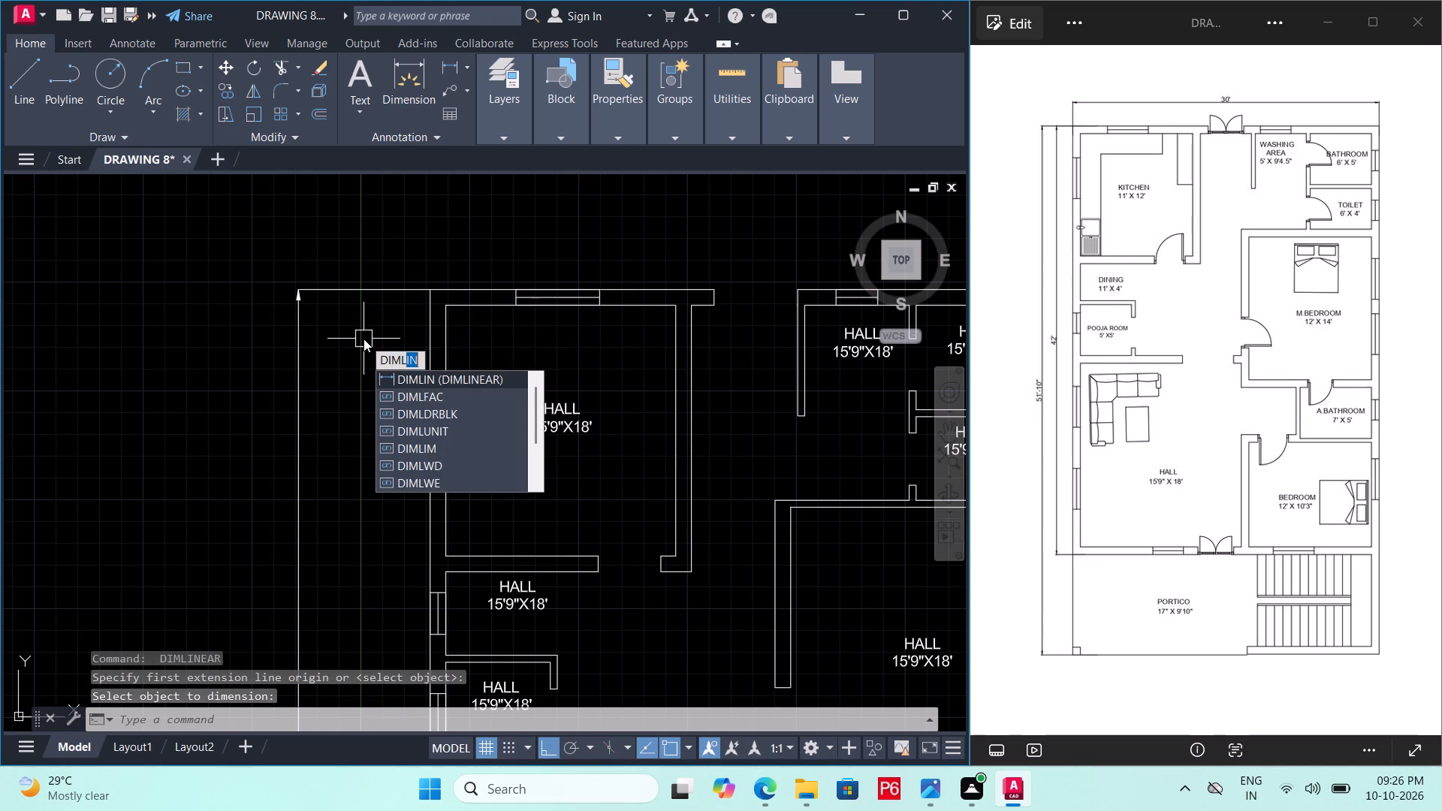
text(IN)
key(space)
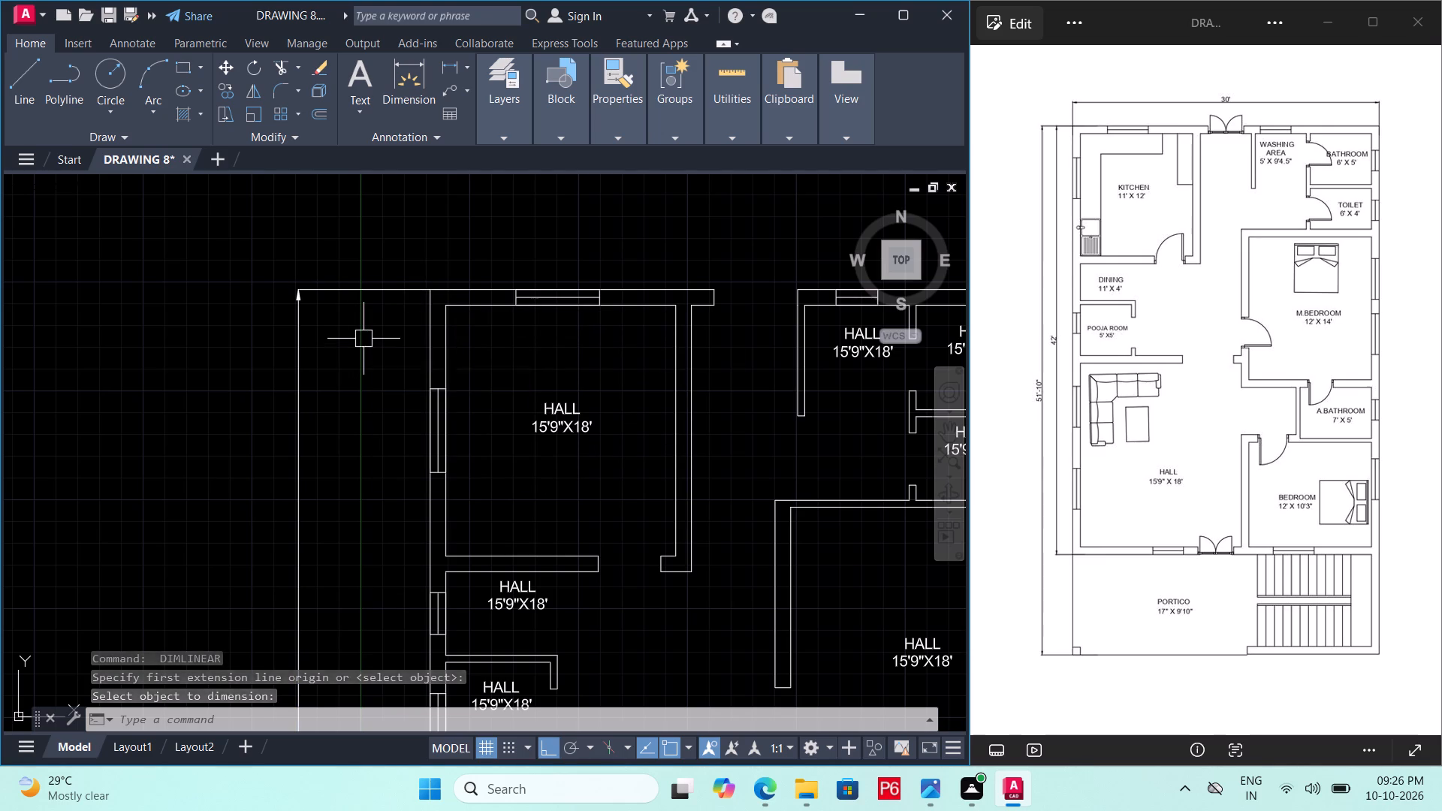
click(432, 294)
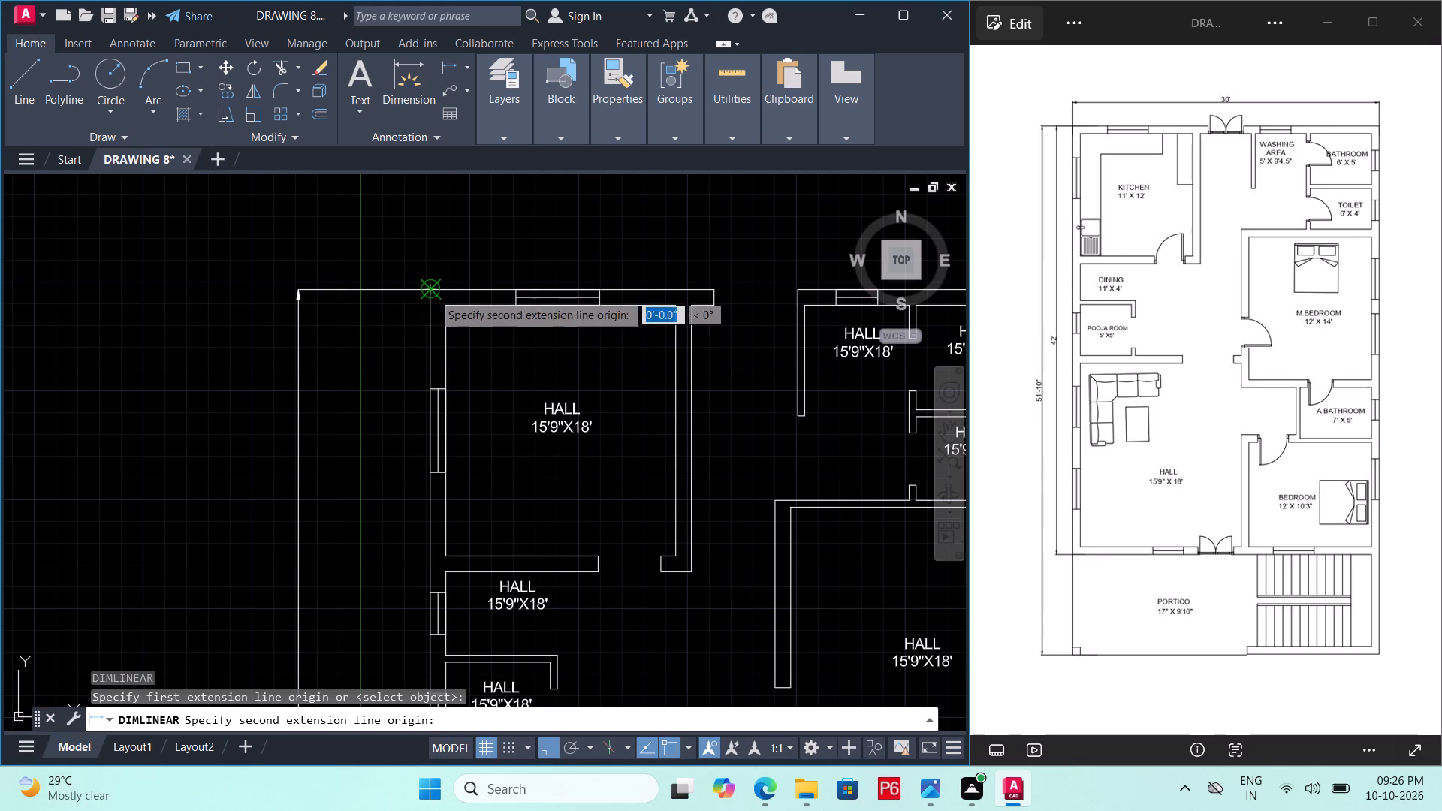
middle_drag(427, 457, 413, 243)
scroll(412, 244, down, 2)
middle_drag(430, 446, 430, 445)
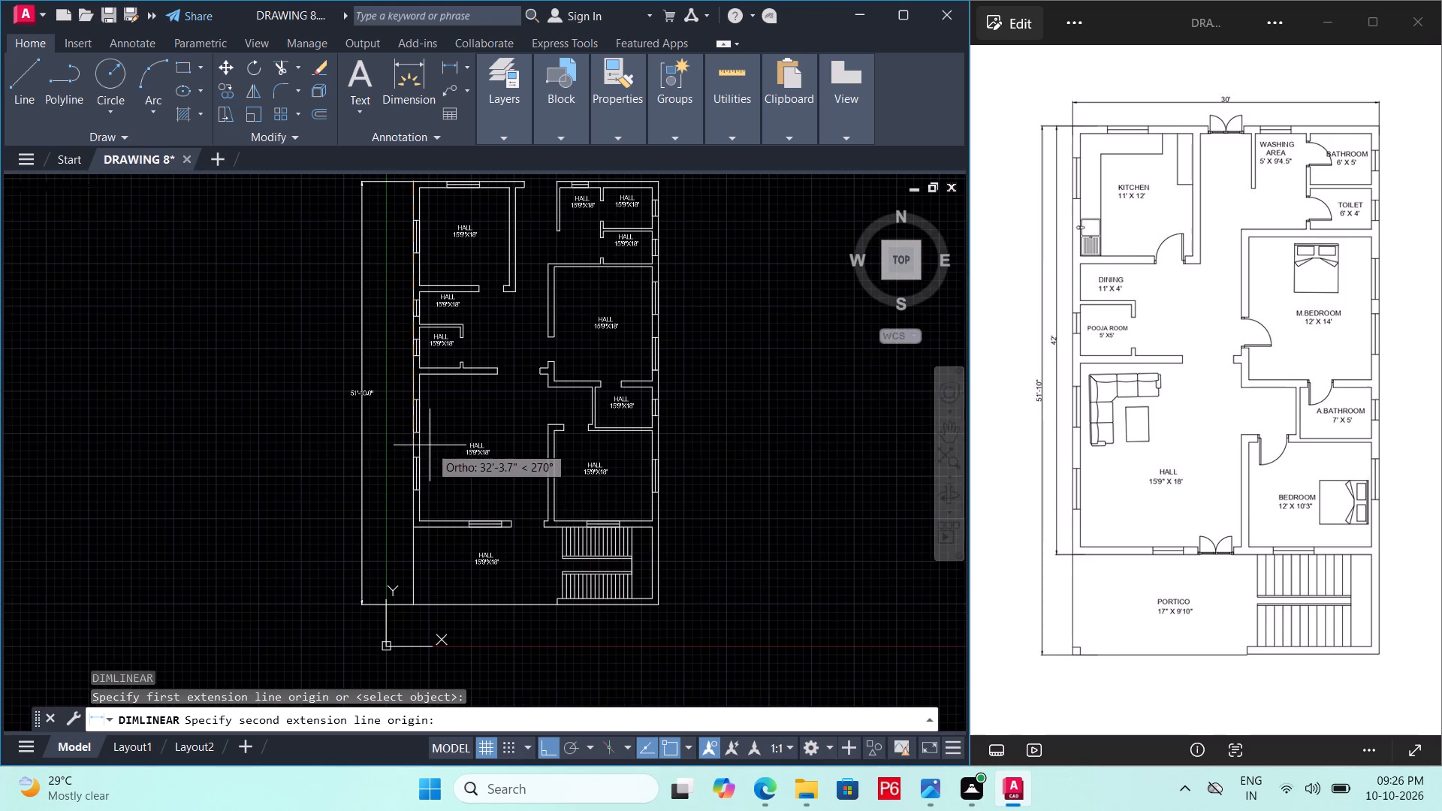
middle_drag(430, 445, 430, 402)
scroll(407, 467, up, 3)
click(432, 535)
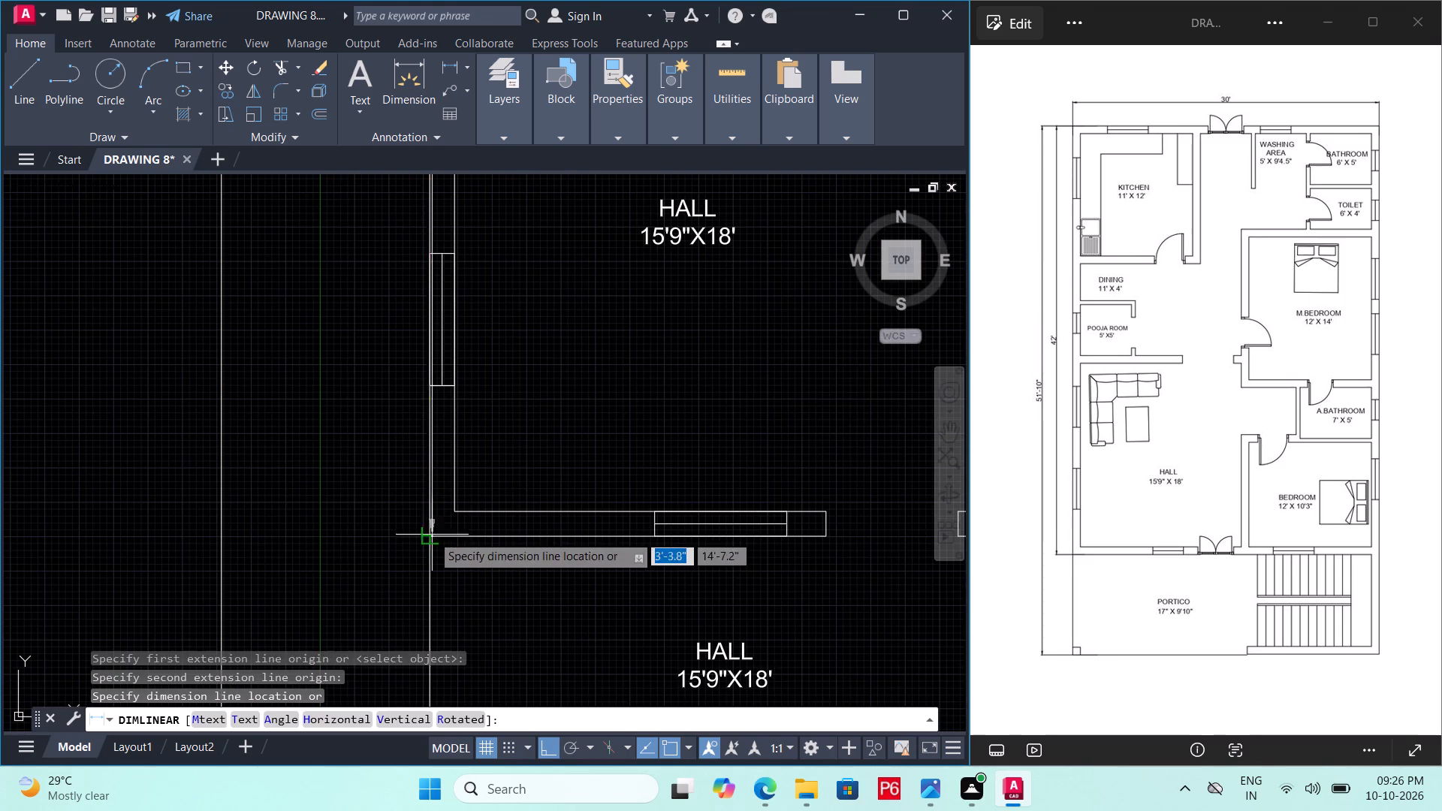
middle_drag(336, 540, 397, 674)
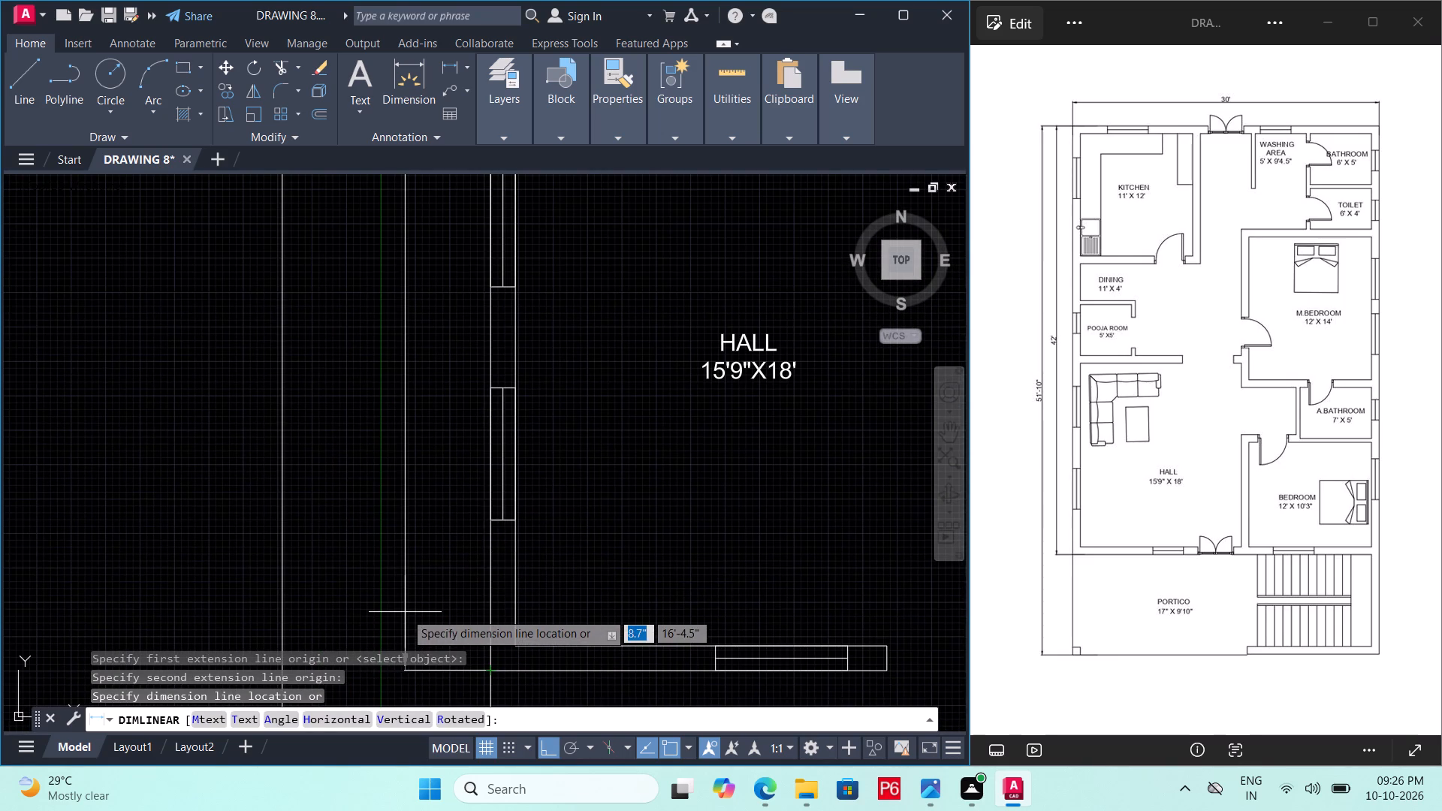
click(405, 612)
Save the drawing with the new west-side dimension.
scroll(364, 565, down, 2)
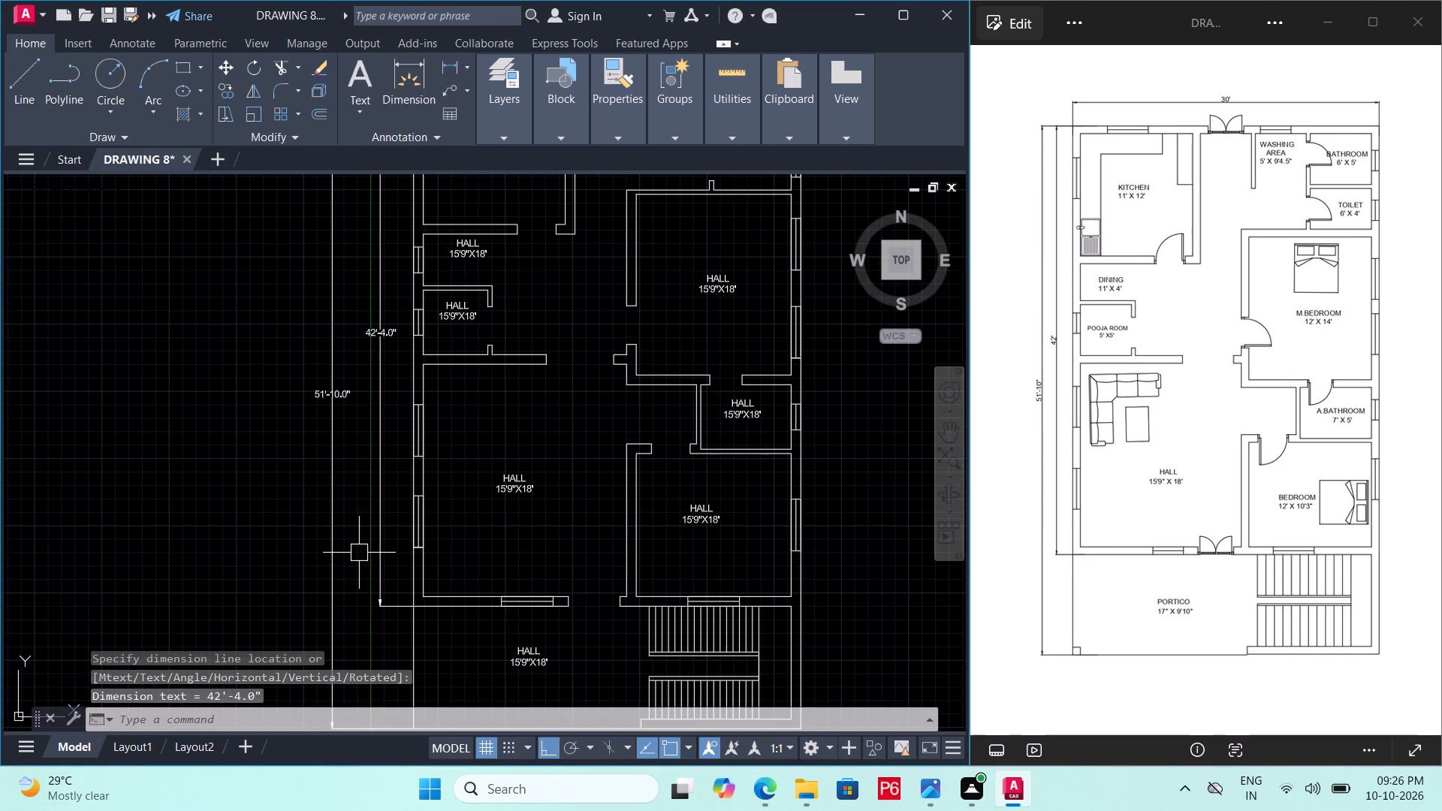
key(ctrl+s)
key(ctrl+s)
key(ctrl+s)
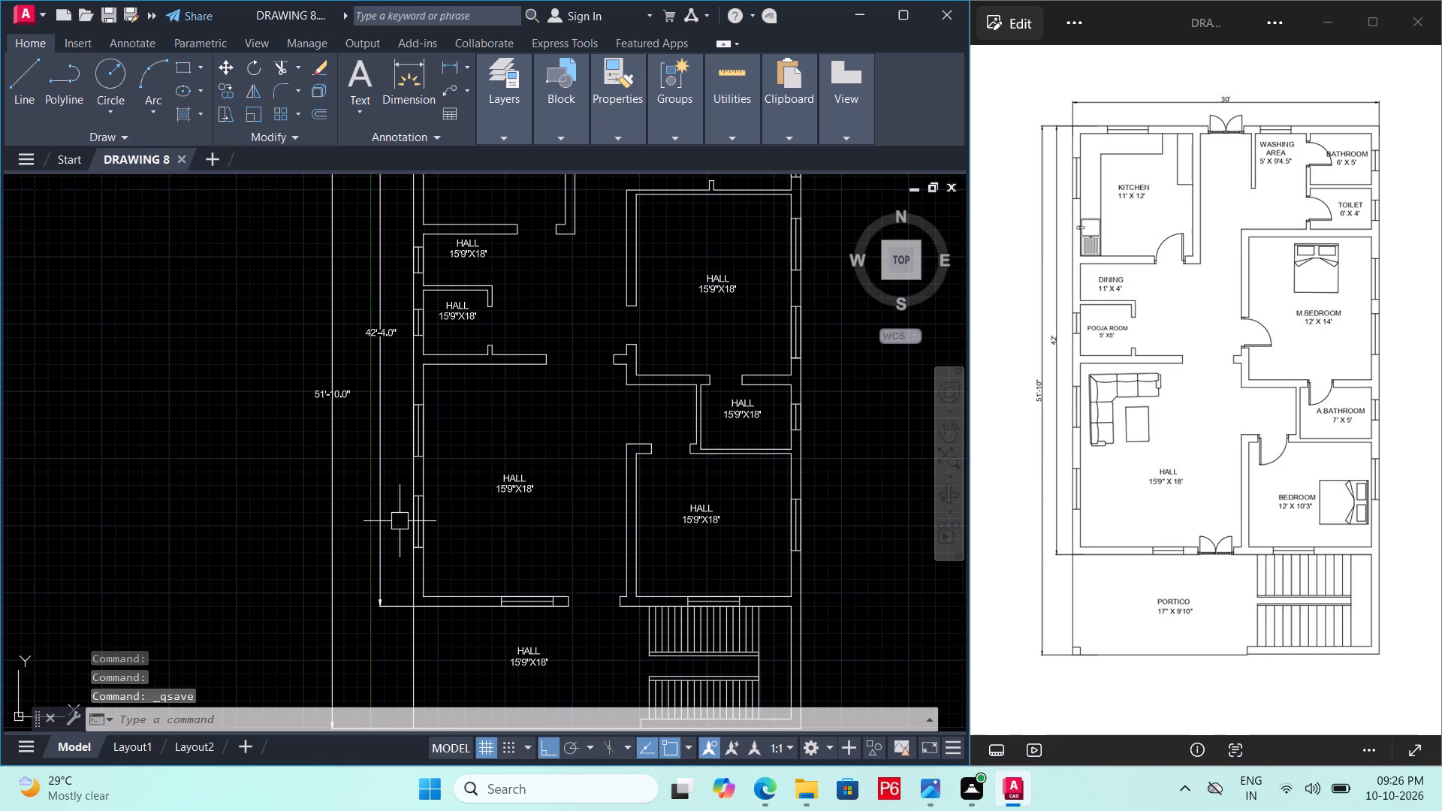
Replace the label text in the northwest room with KITCHEN and 11'X12' on two lines.
scroll(402, 503, down, 1)
middle_drag(402, 502, 400, 479)
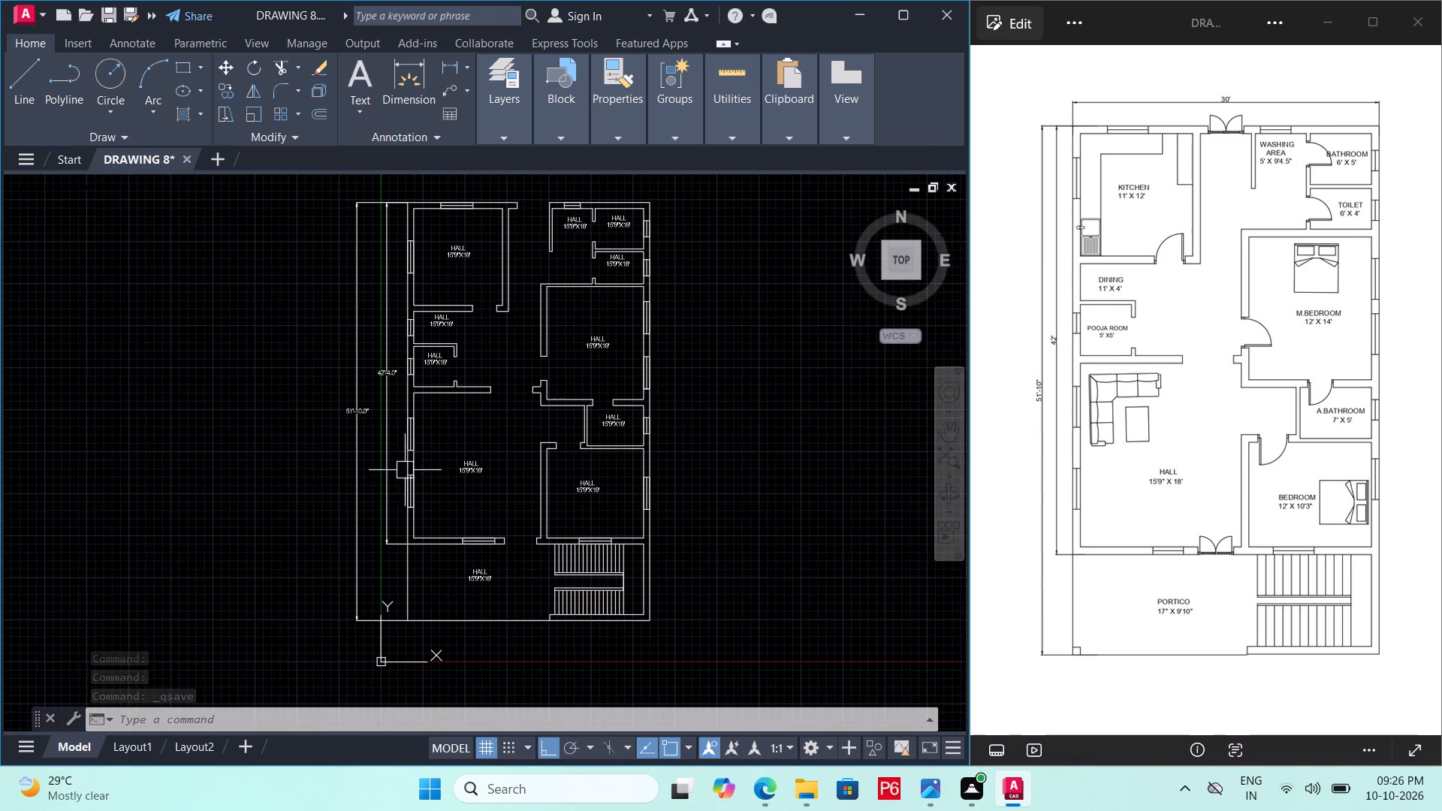
middle_drag(490, 392, 460, 540)
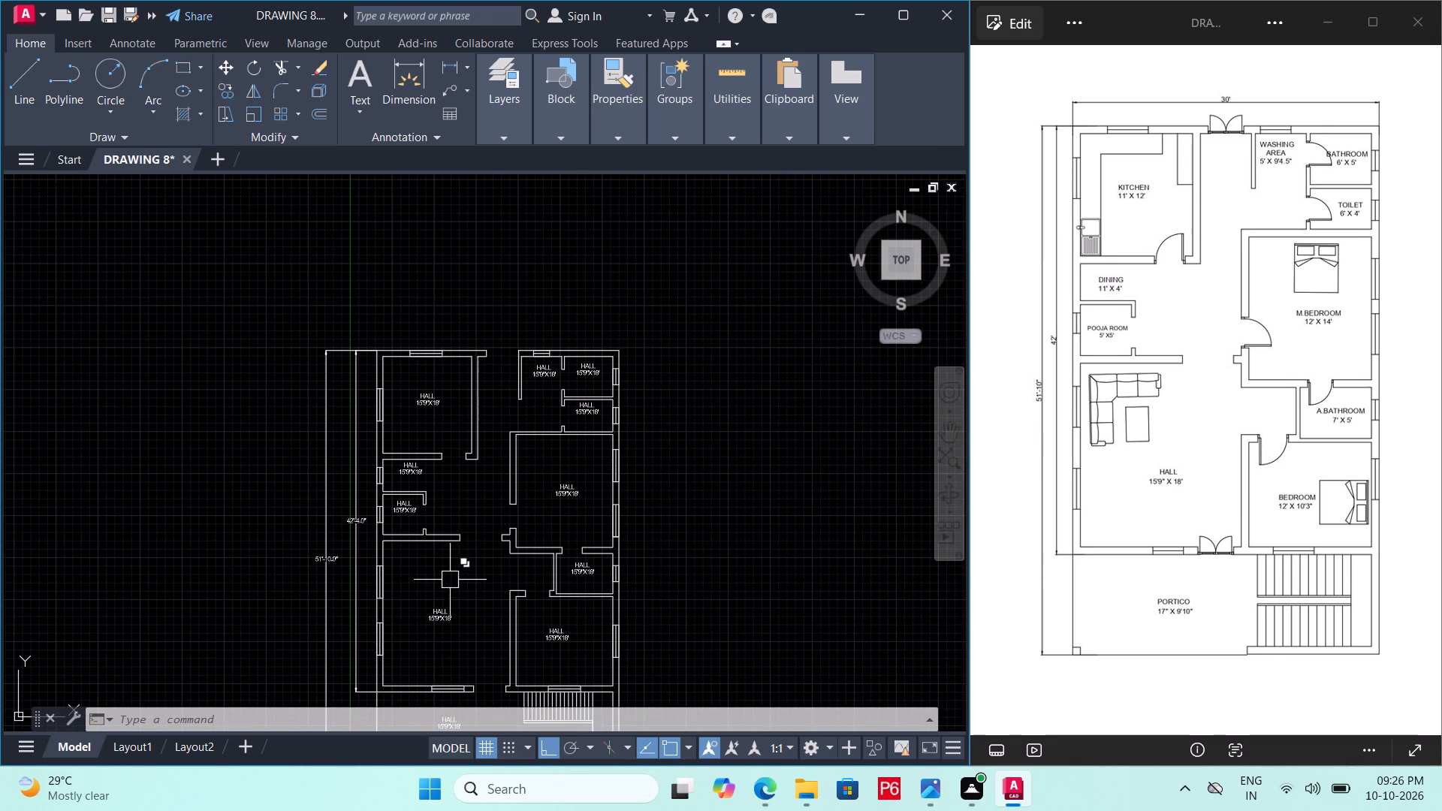
middle_drag(505, 505, 503, 488)
middle_drag(503, 488, 504, 478)
scroll(417, 591, up, 2)
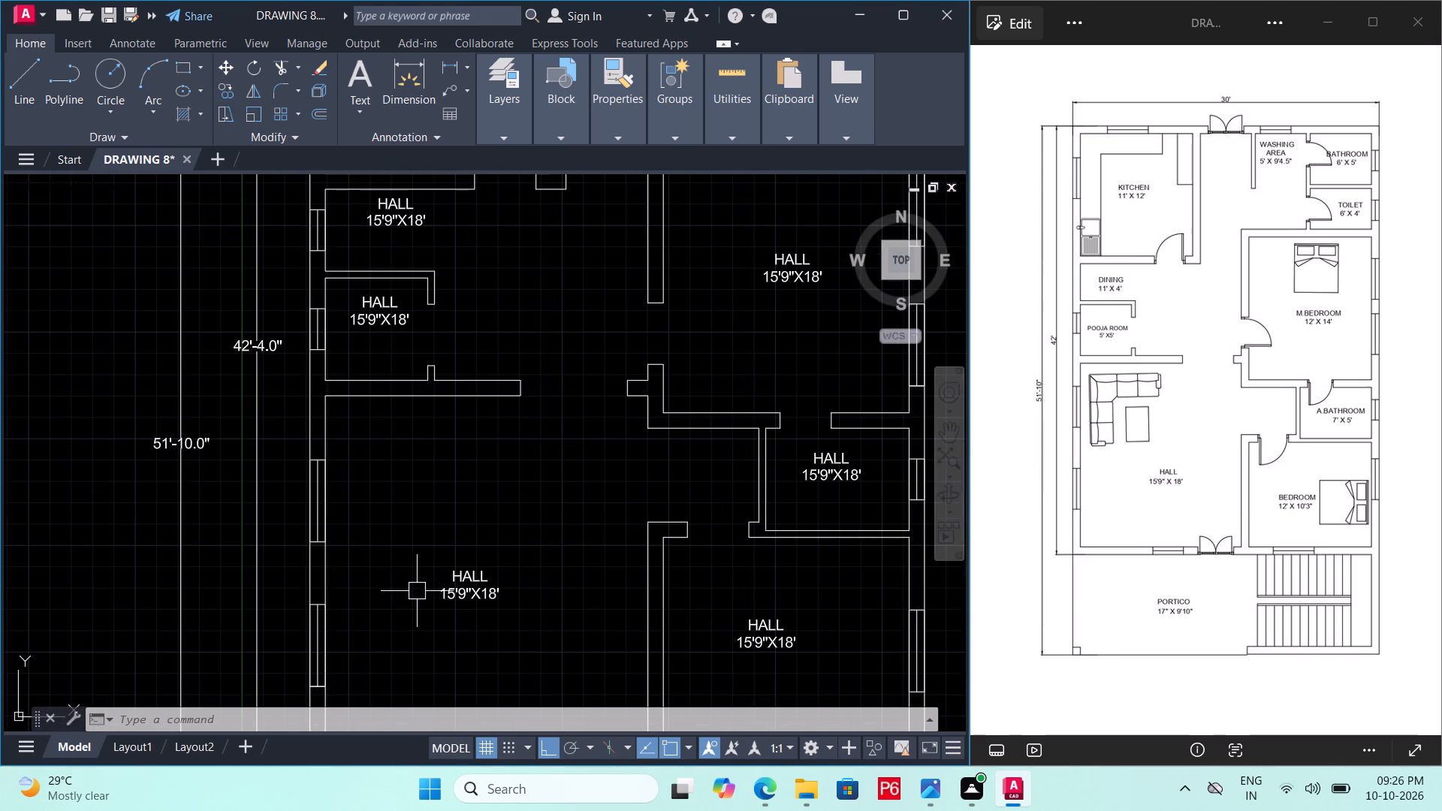
middle_drag(412, 547, 449, 662)
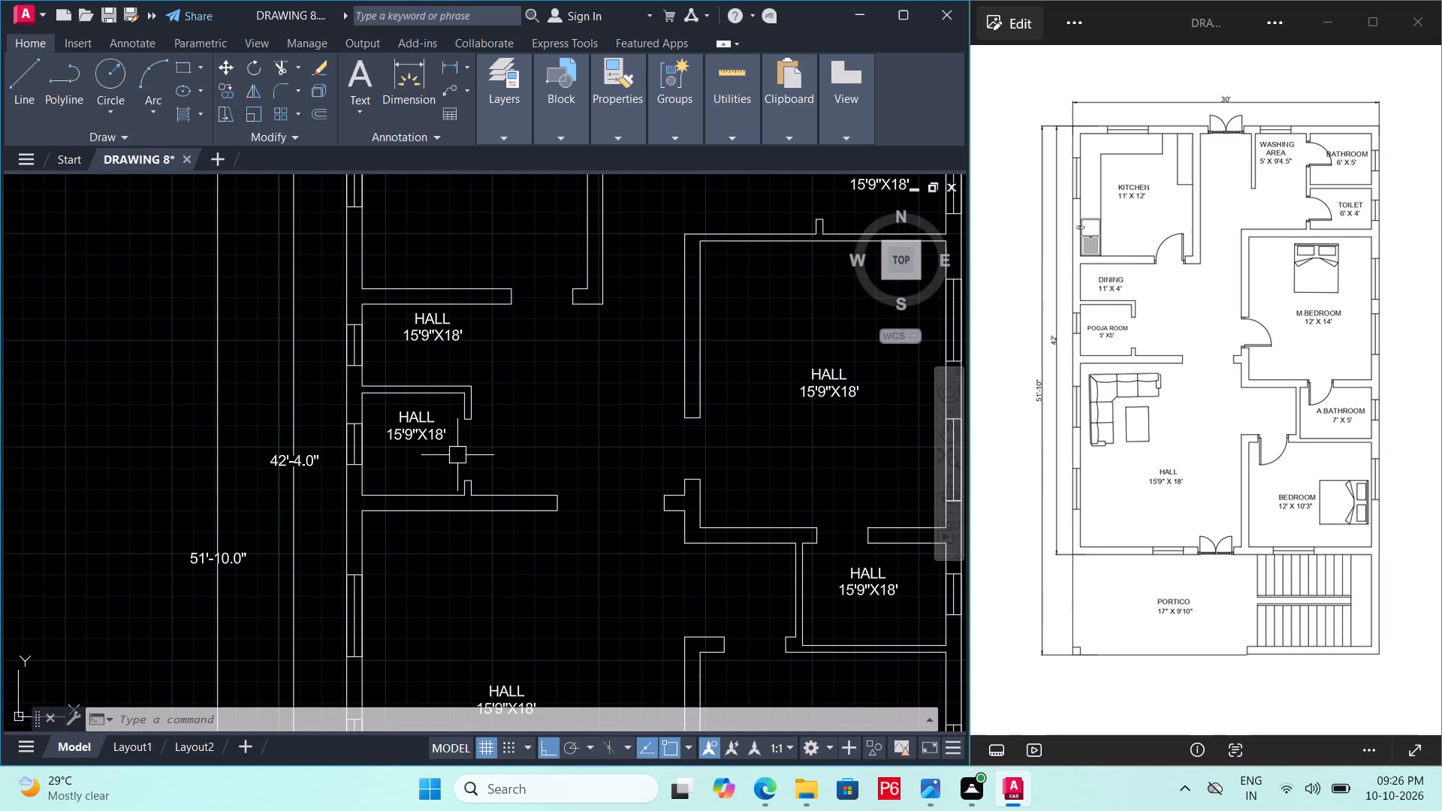
middle_drag(445, 288, 448, 520)
double_click(478, 404)
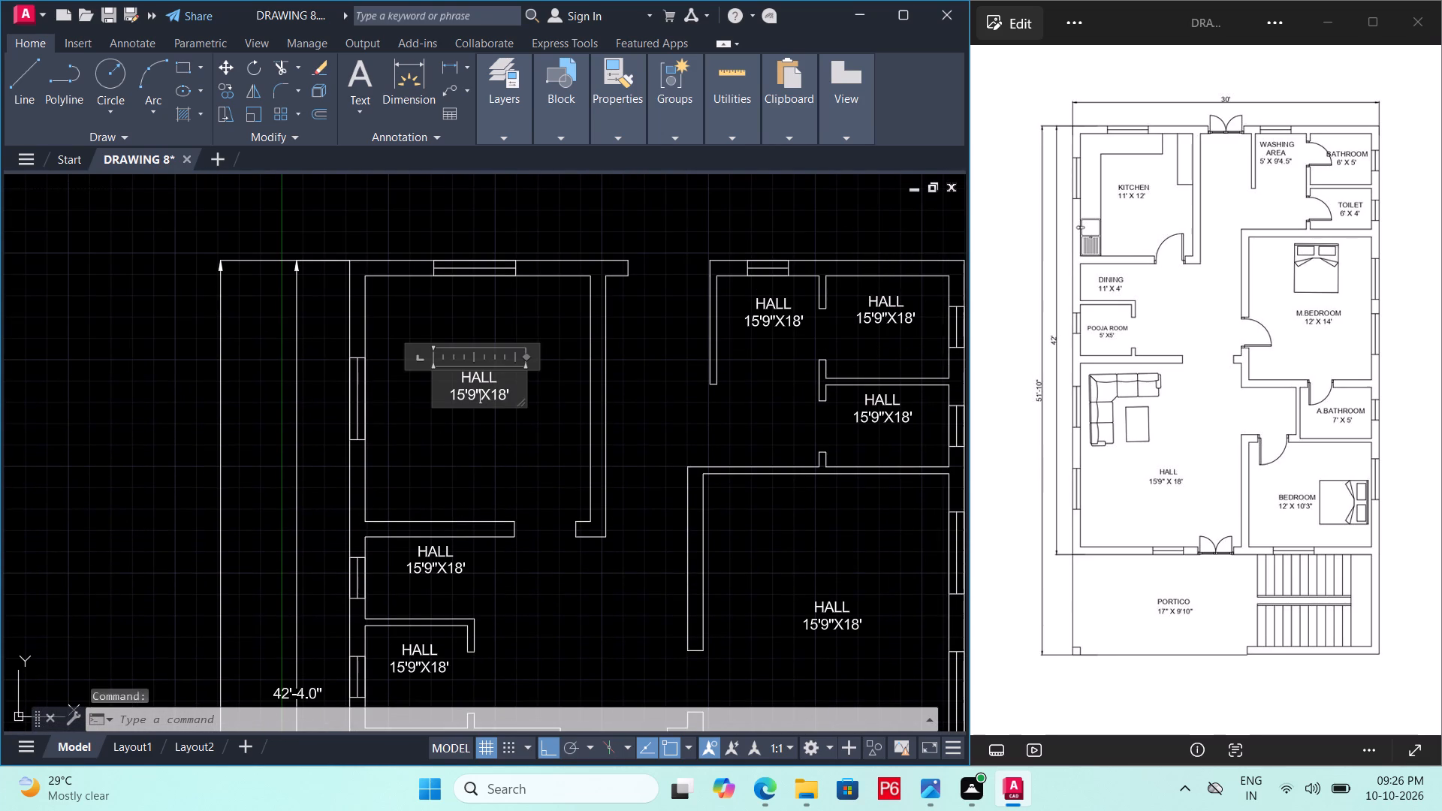
click(515, 402)
key(BackSpace)
key(BackSpace)
key(BackSpace)
key(BackSpace)
key(BackSpace)
key(BackSpace)
key(BackSpace)
key(BackSpace)
key(BackSpace)
key(BackSpace)
key(BackSpace)
key(BackSpace)
key(BackSpace)
key(BackSpace)
key(BackSpace)
key(BackSpace)
key(BackSpace)
key(BackSpace)
key(BackSpace)
key(BackSpace)
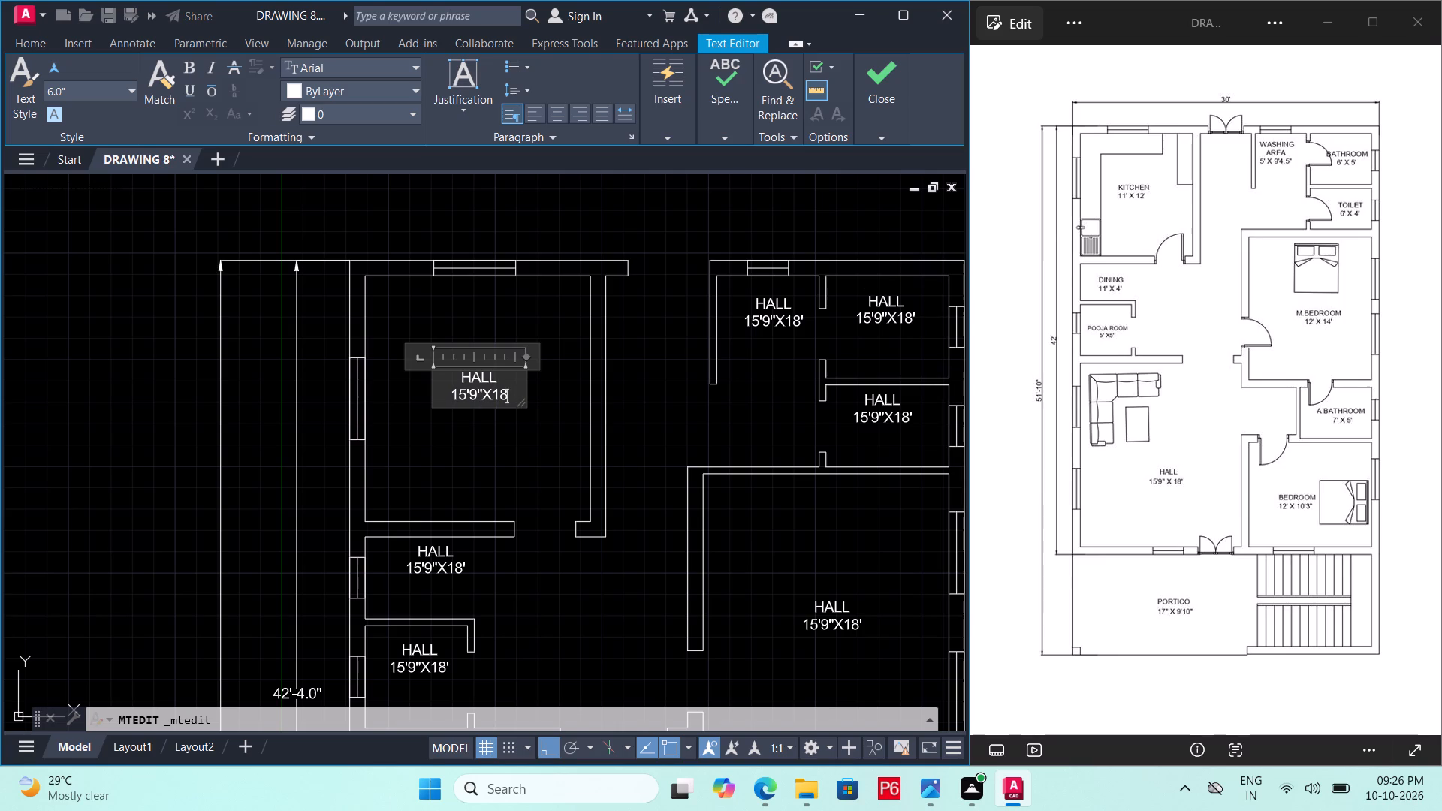
text(KITCHEN)
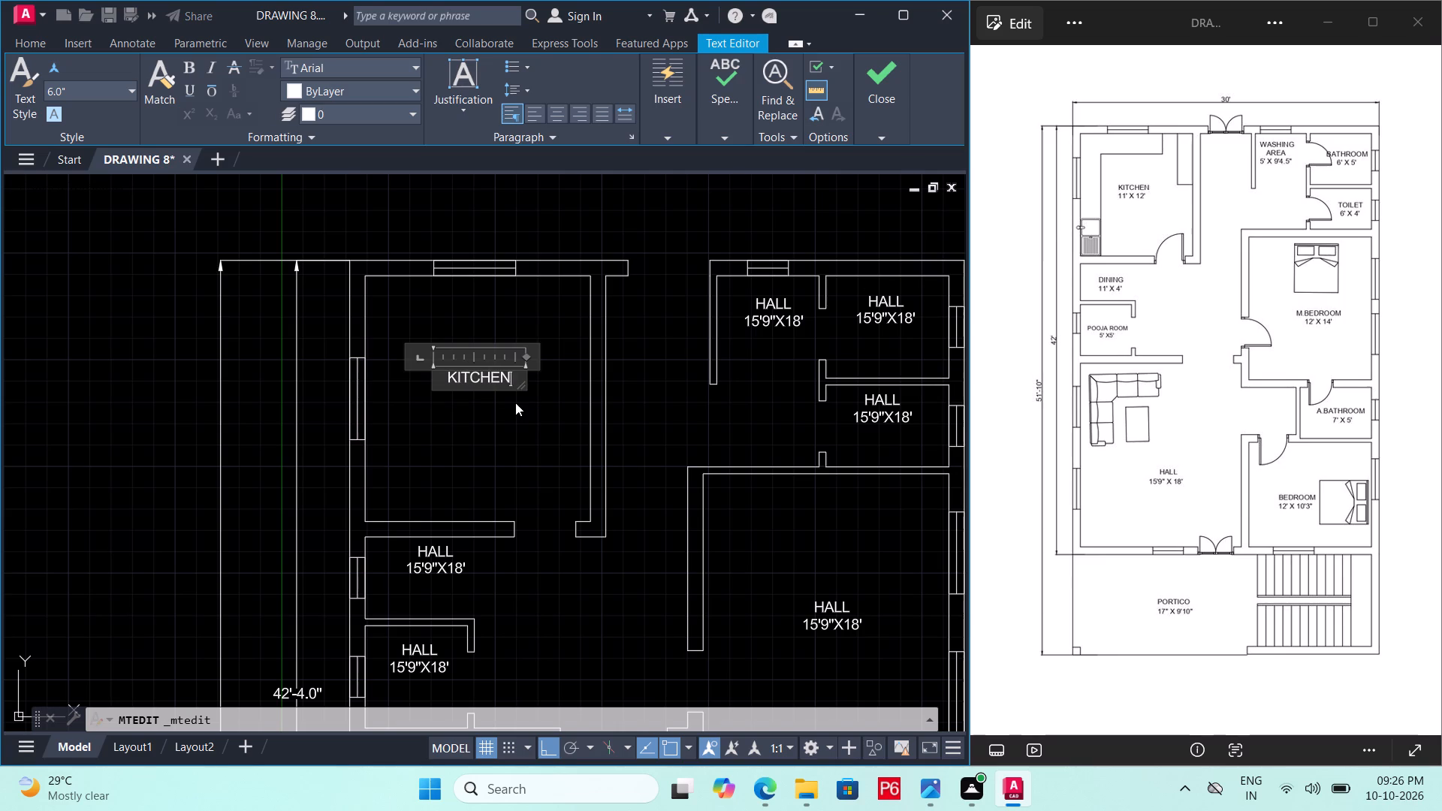
key(Return)
text(11'12)
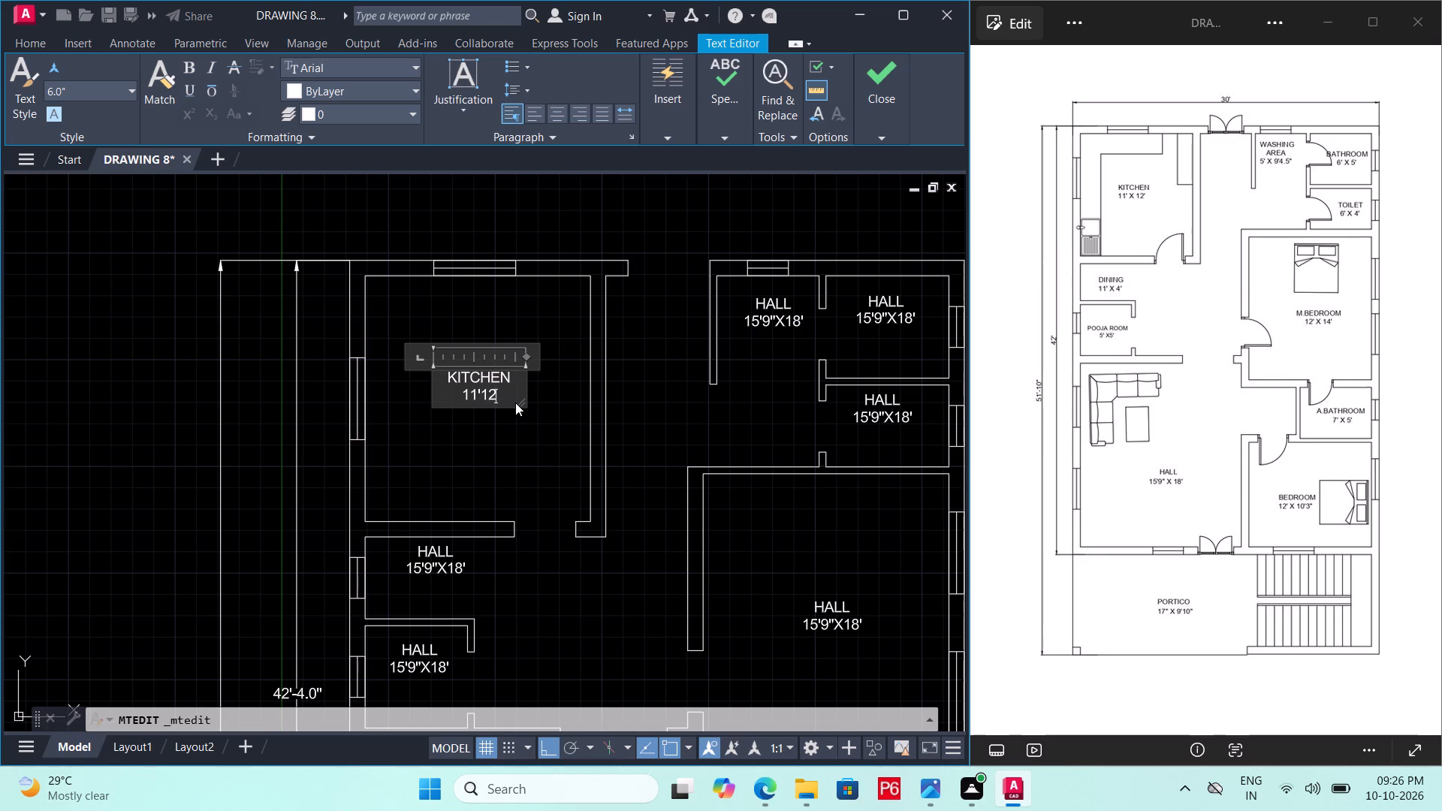
key(shift+quotedbl)
key(BackSpace)
key(BackSpace)
key(BackSpace)
text(X12')
click(516, 443)
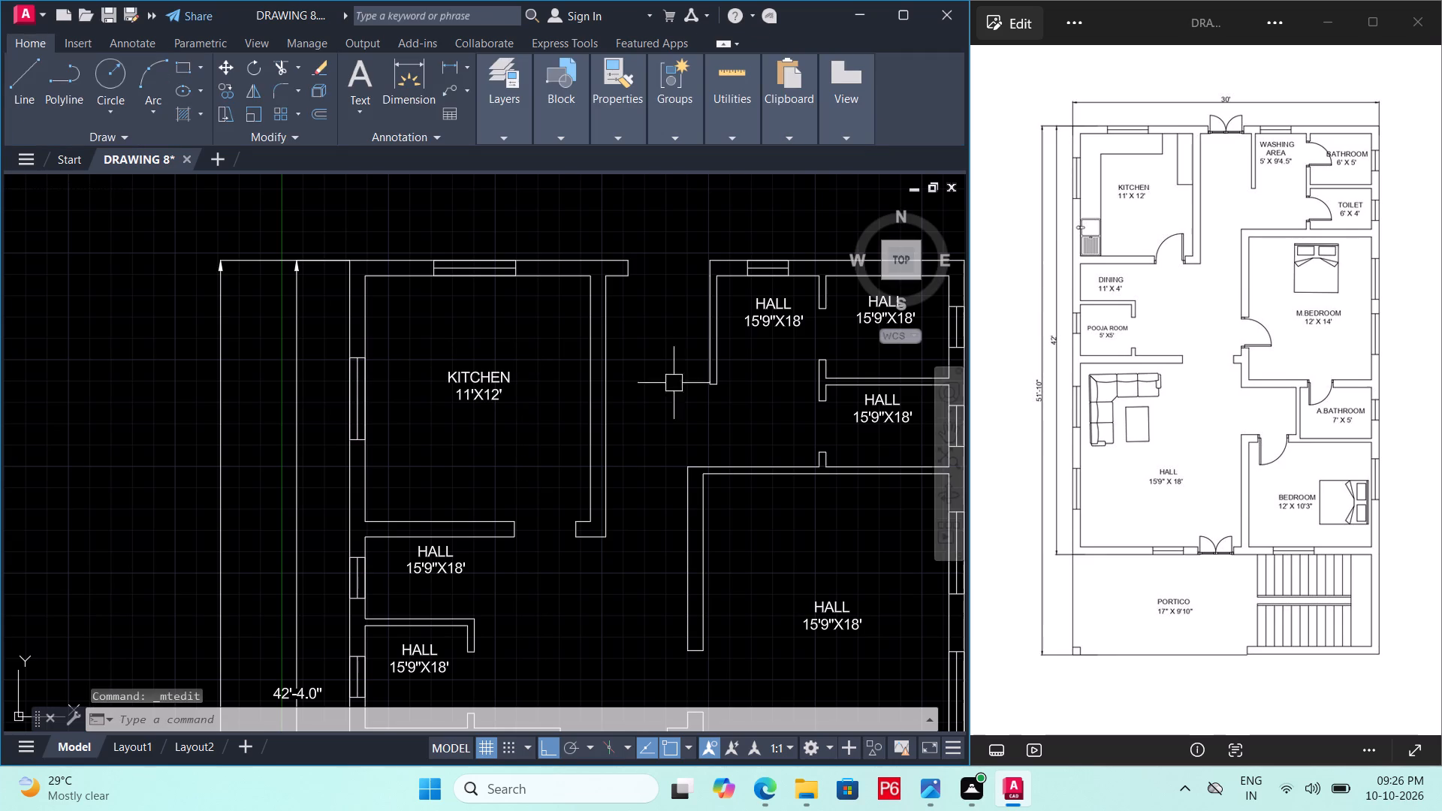
Replace the label text in the room west of the northeast corner room with WASHING, AREA and 5'X9'4.5" on three lines.
middle_drag(769, 384, 595, 426)
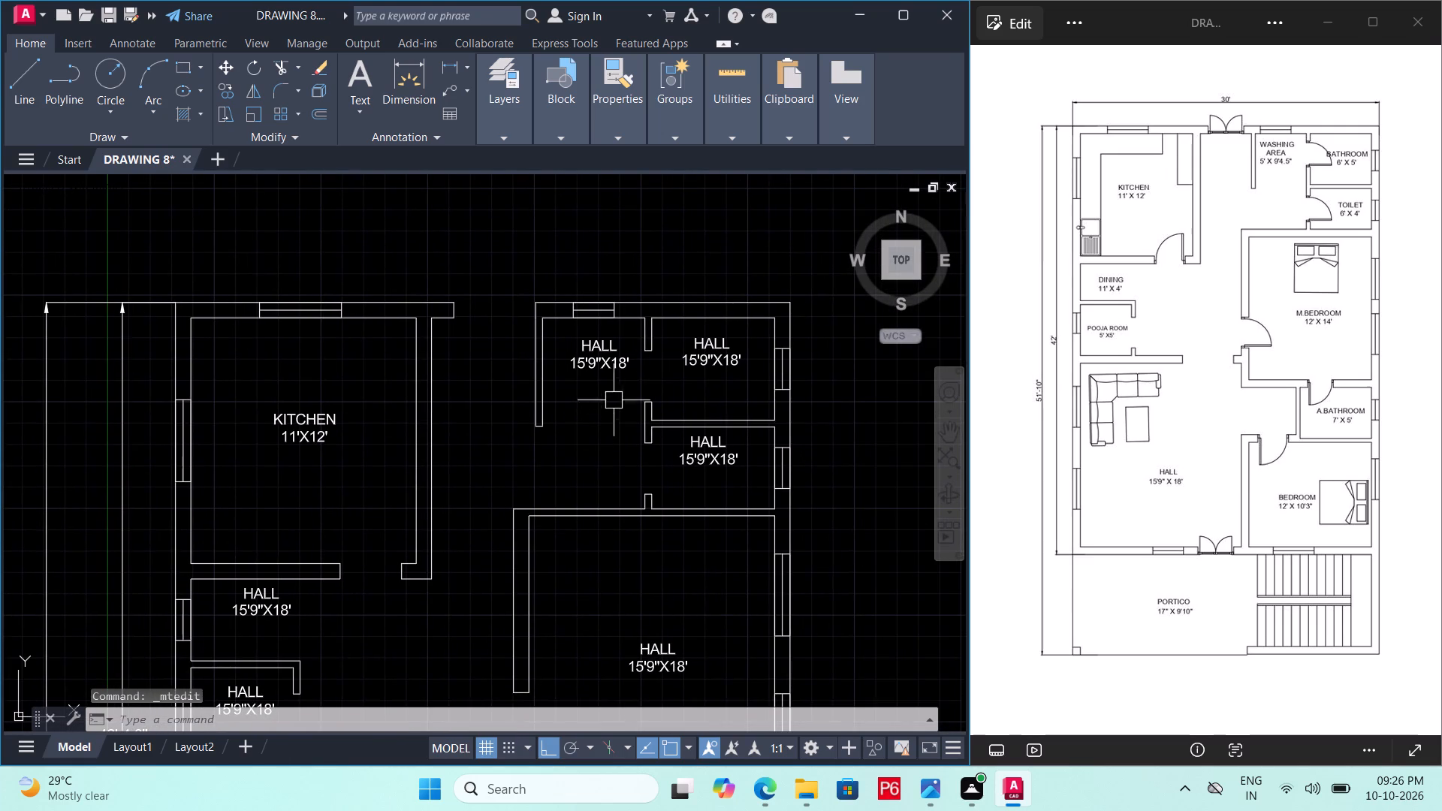
double_click(623, 358)
click(632, 367)
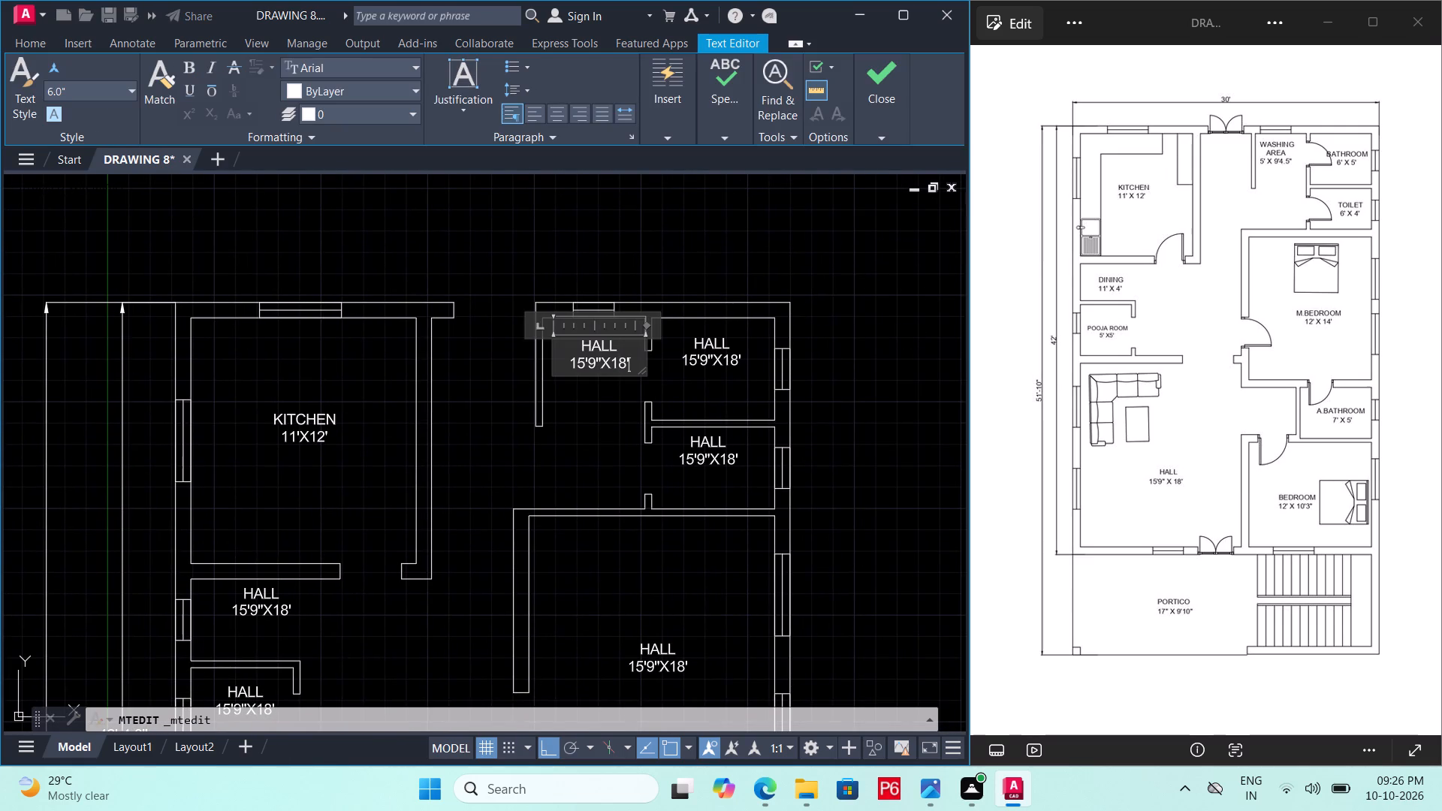
key(BackSpace)
key(BackSpace)
key(BackSpace)
key(BackSpace)
key(BackSpace)
key(BackSpace)
key(BackSpace)
key(BackSpace)
key(BackSpace)
key(BackSpace)
key(BackSpace)
key(BackSpace)
key(BackSpace)
key(BackSpace)
key(BackSpace)
key(BackSpace)
key(BackSpace)
key(BackSpace)
key(BackSpace)
key(BackSpace)
text(WASHING)
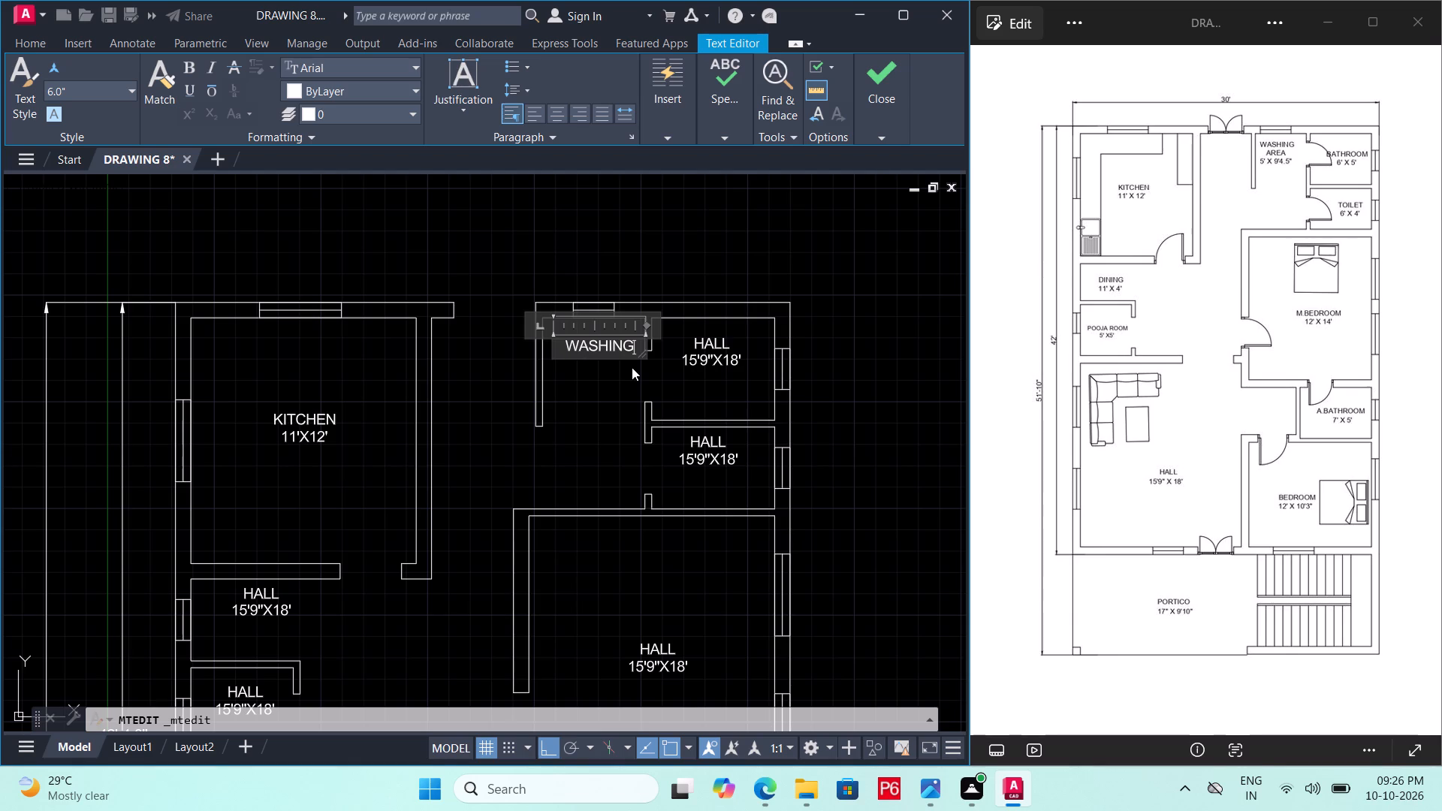
key(Return)
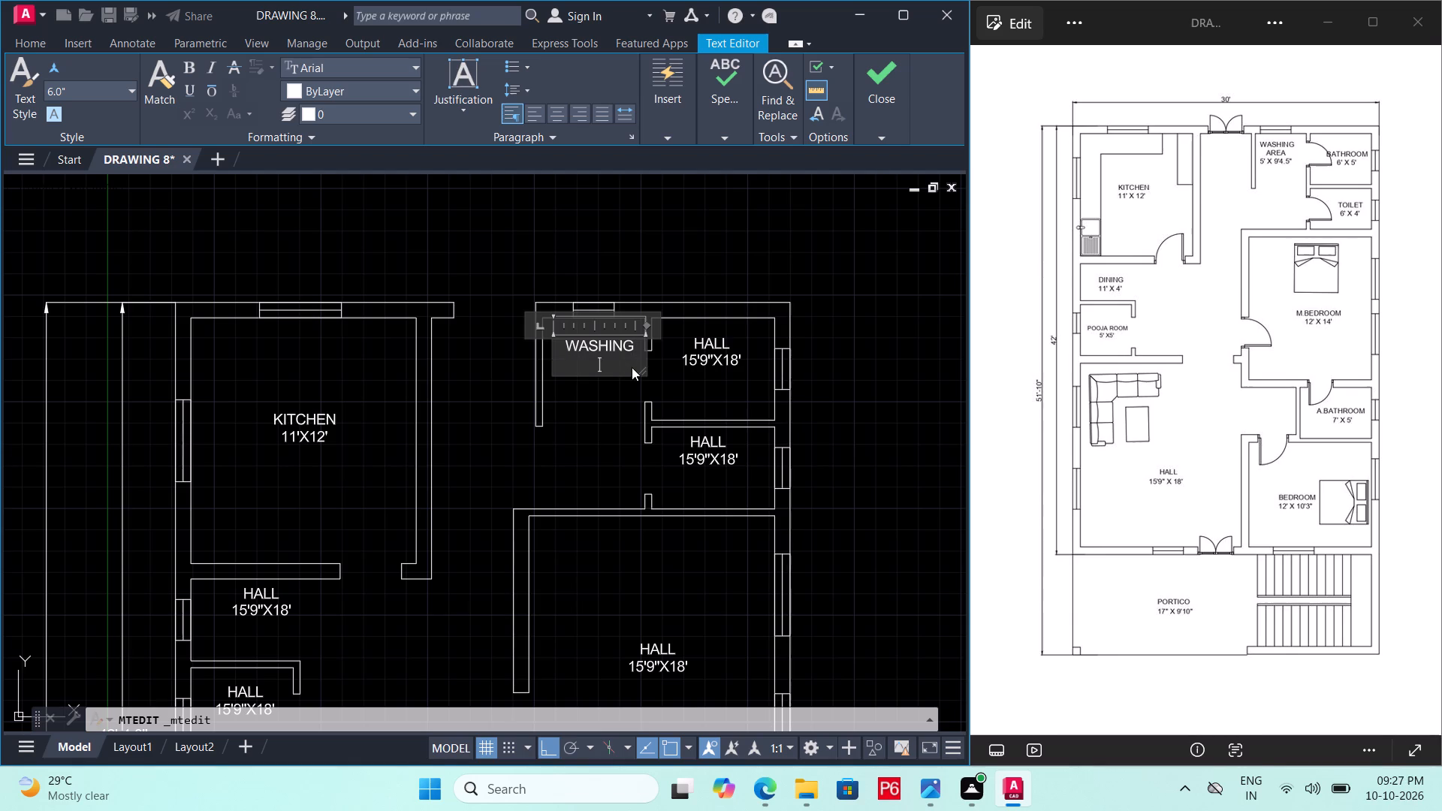
key(a)
text(RE)
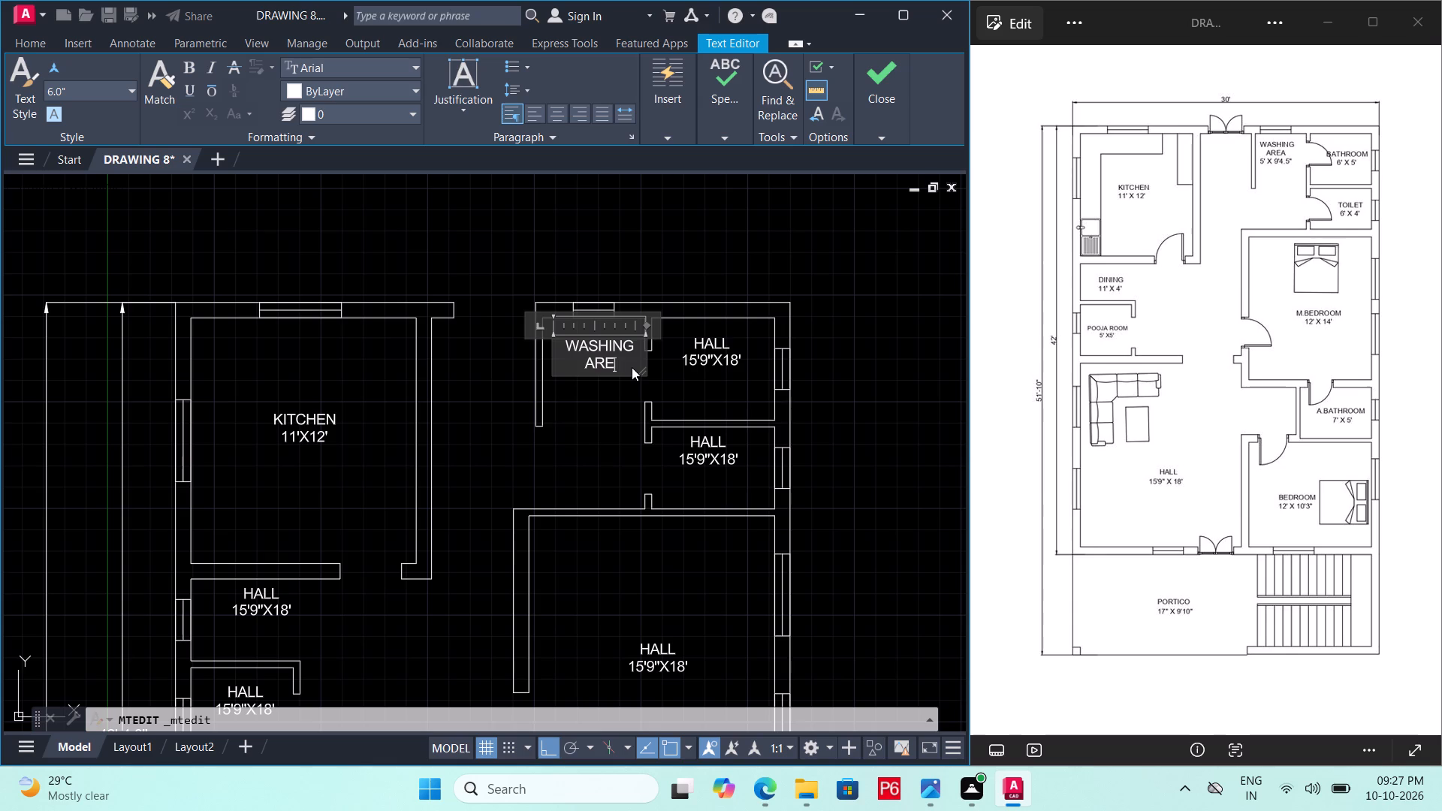
text(AA)
key(BackSpace)
key(Return)
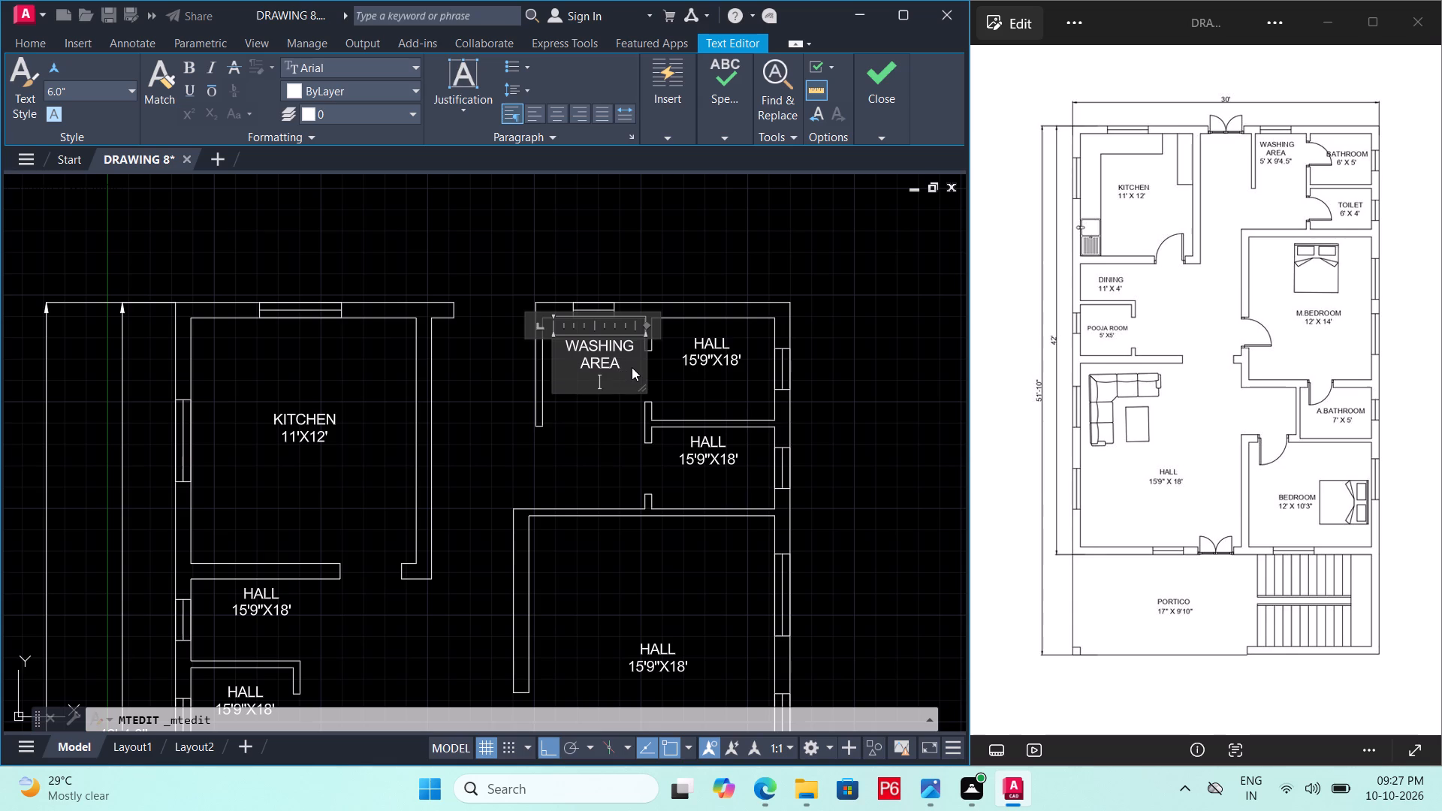
text(5')
key(c)
key(BackSpace)
key(x)
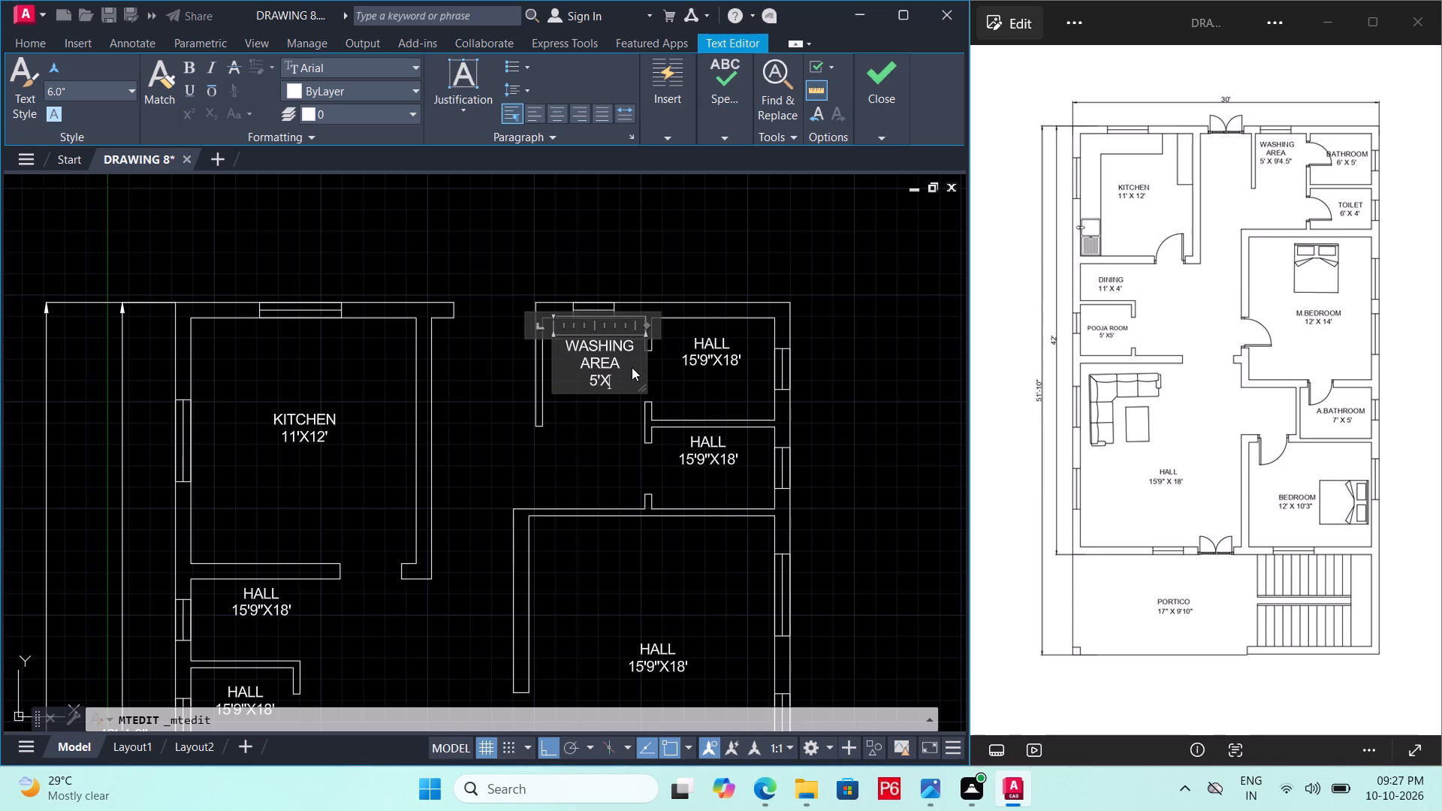
text(9')
key(4)
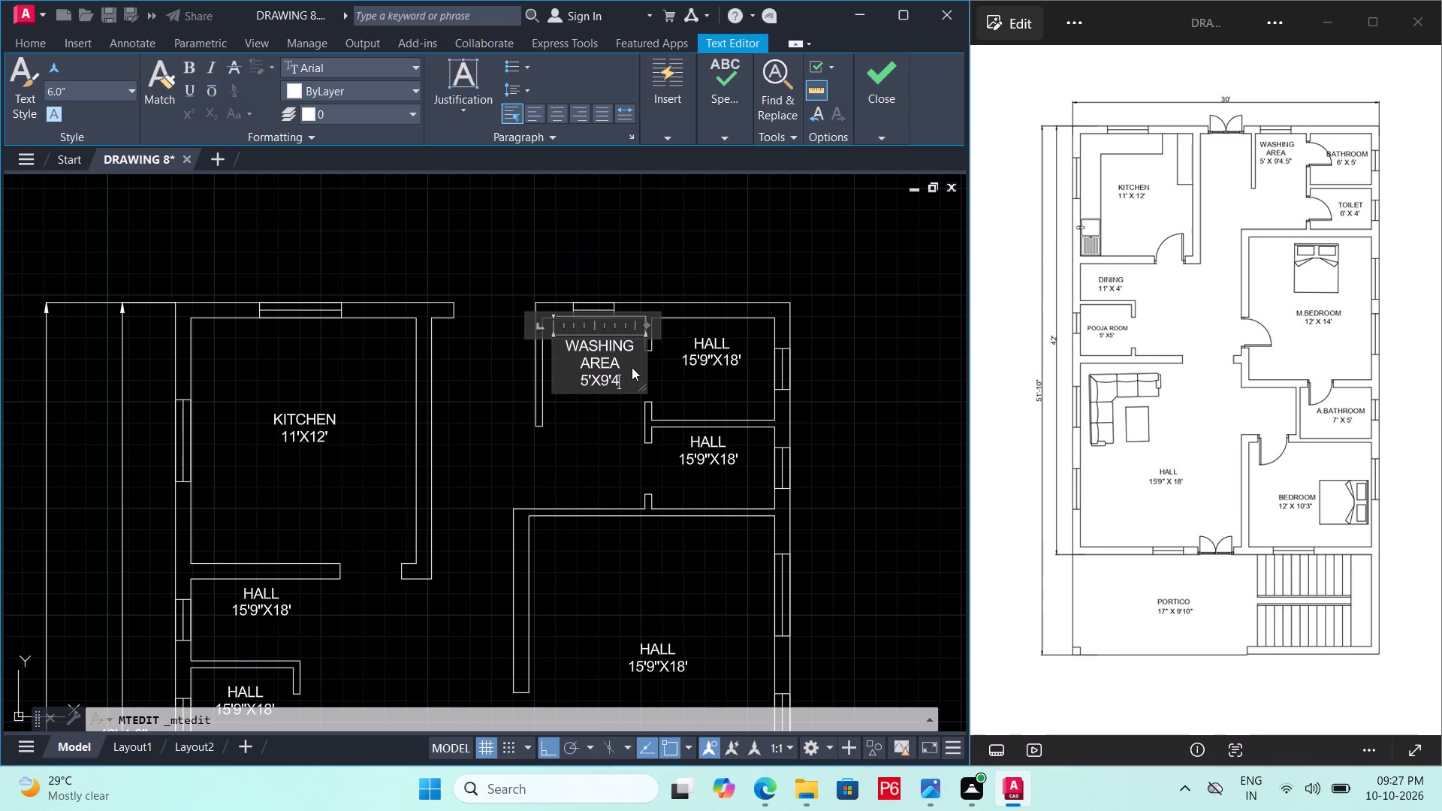
text(.5)
key(shift+quotedbl)
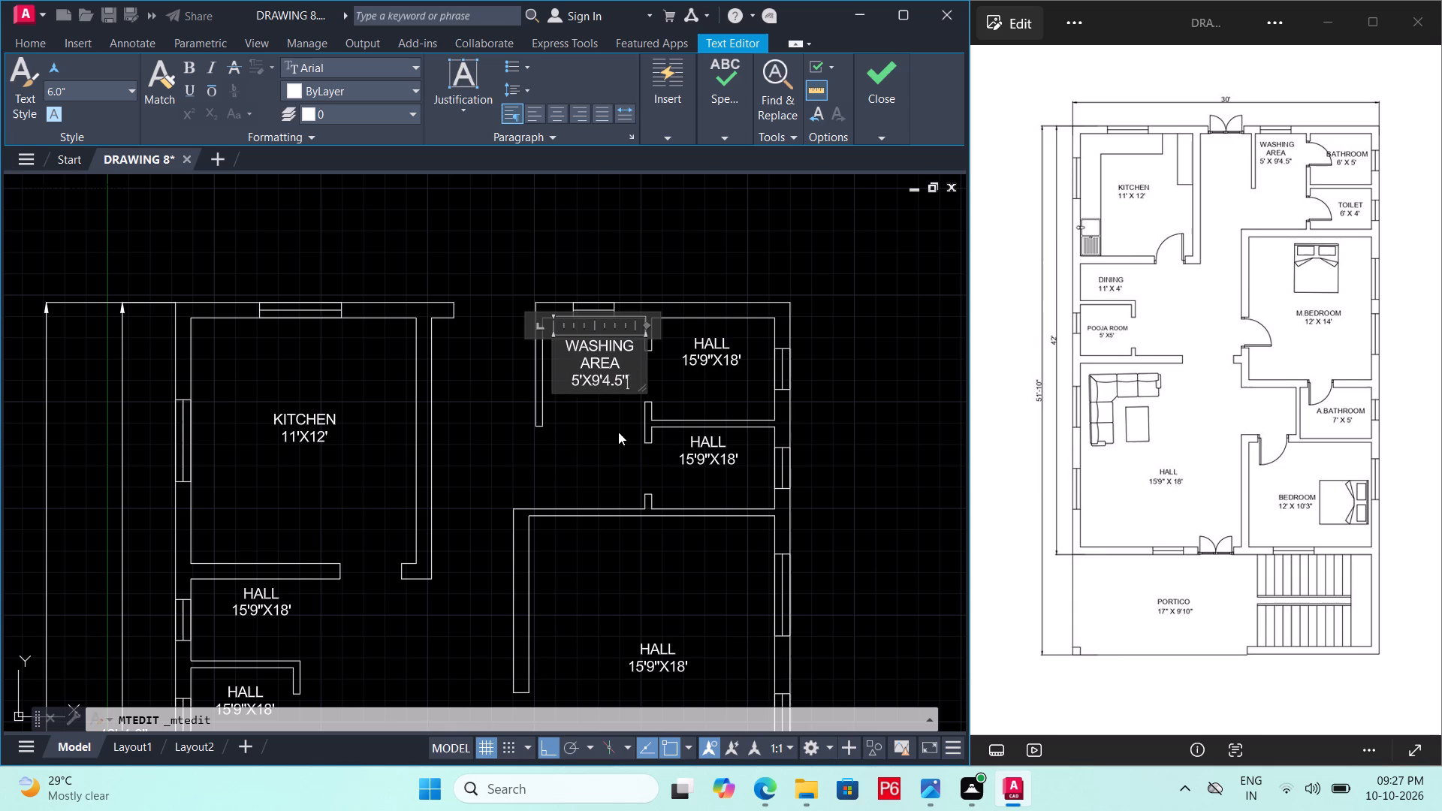
click(617, 433)
Replace the label text in the northeast corner room with BATHROOM and 6'X5' on two lines.
double_click(734, 357)
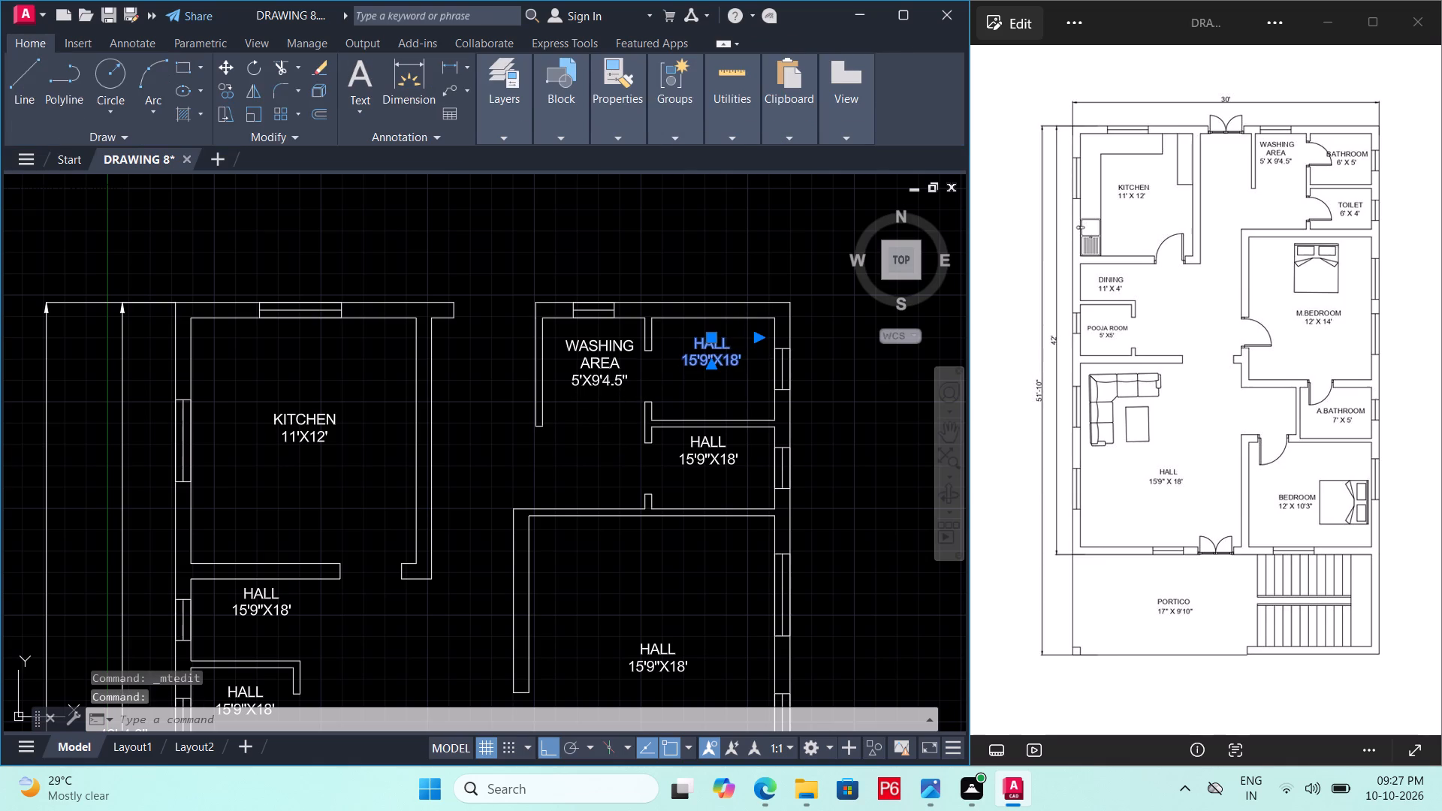
click(753, 361)
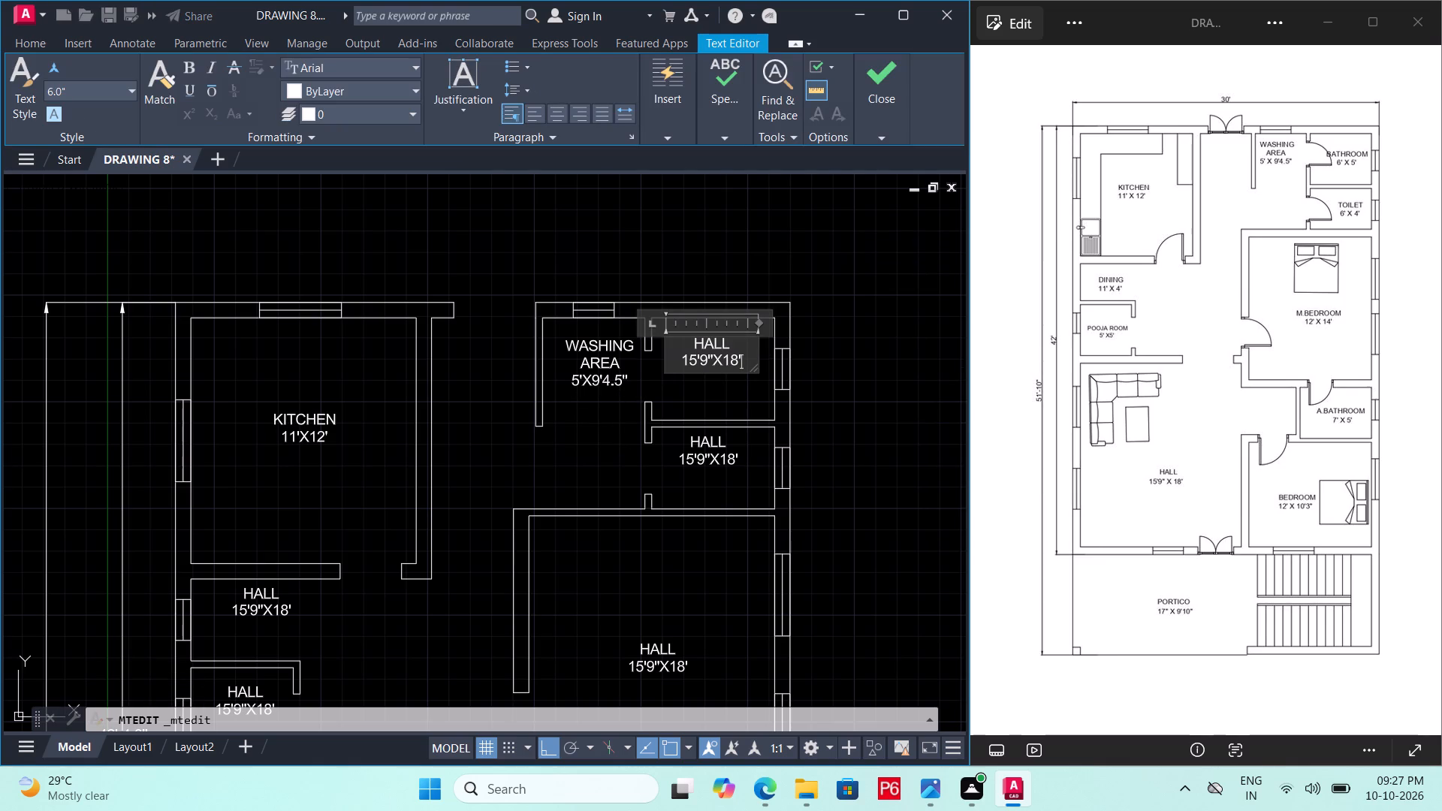
key(BackSpace)
key(BackSpace)
key(BackSpace)
key(BackSpace)
key(BackSpace)
key(BackSpace)
key(BackSpace)
key(BackSpace)
key(BackSpace)
key(BackSpace)
key(BackSpace)
key(BackSpace)
key(BackSpace)
key(BackSpace)
key(BackSpace)
key(BackSpace)
key(BackSpace)
key(BackSpace)
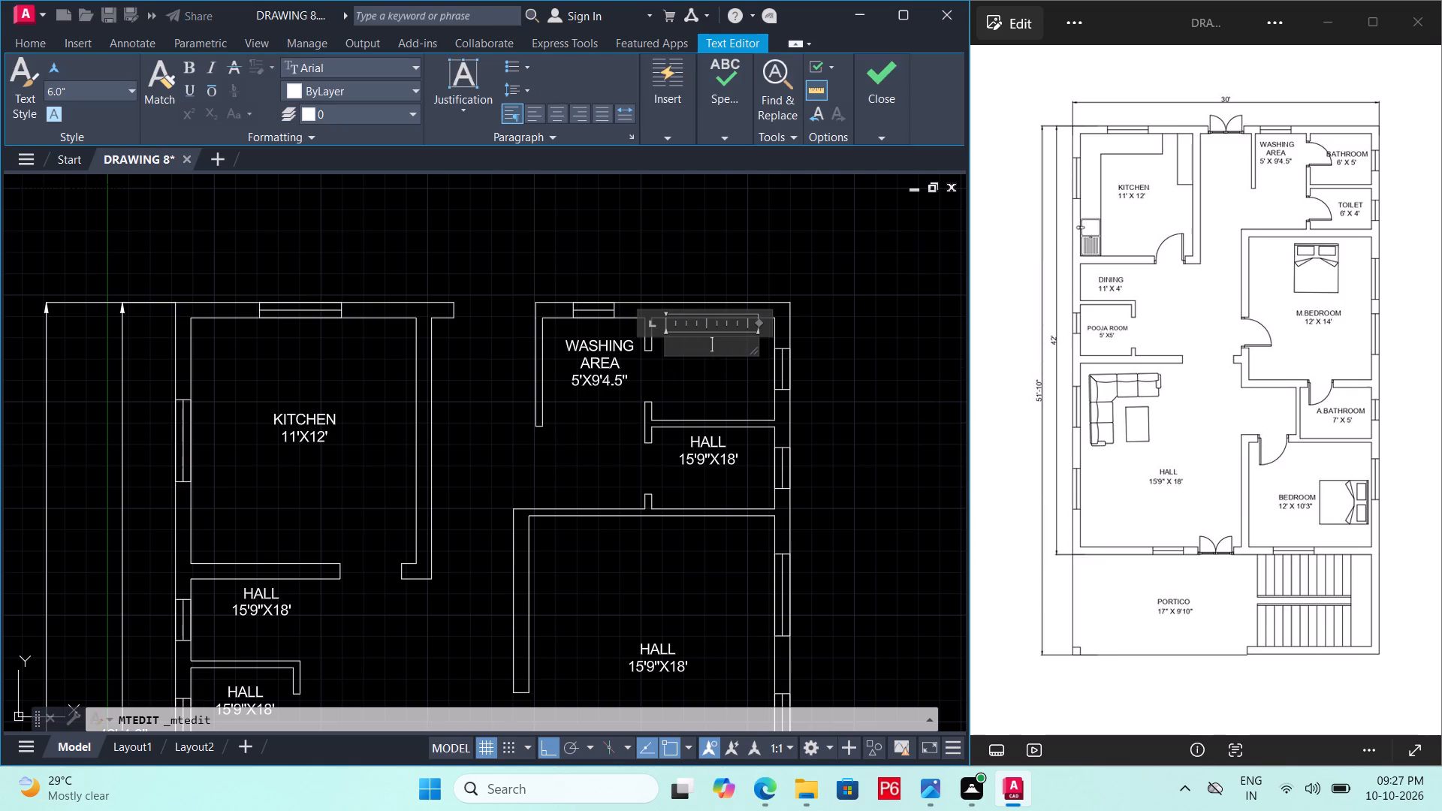
text(BATHROOM)
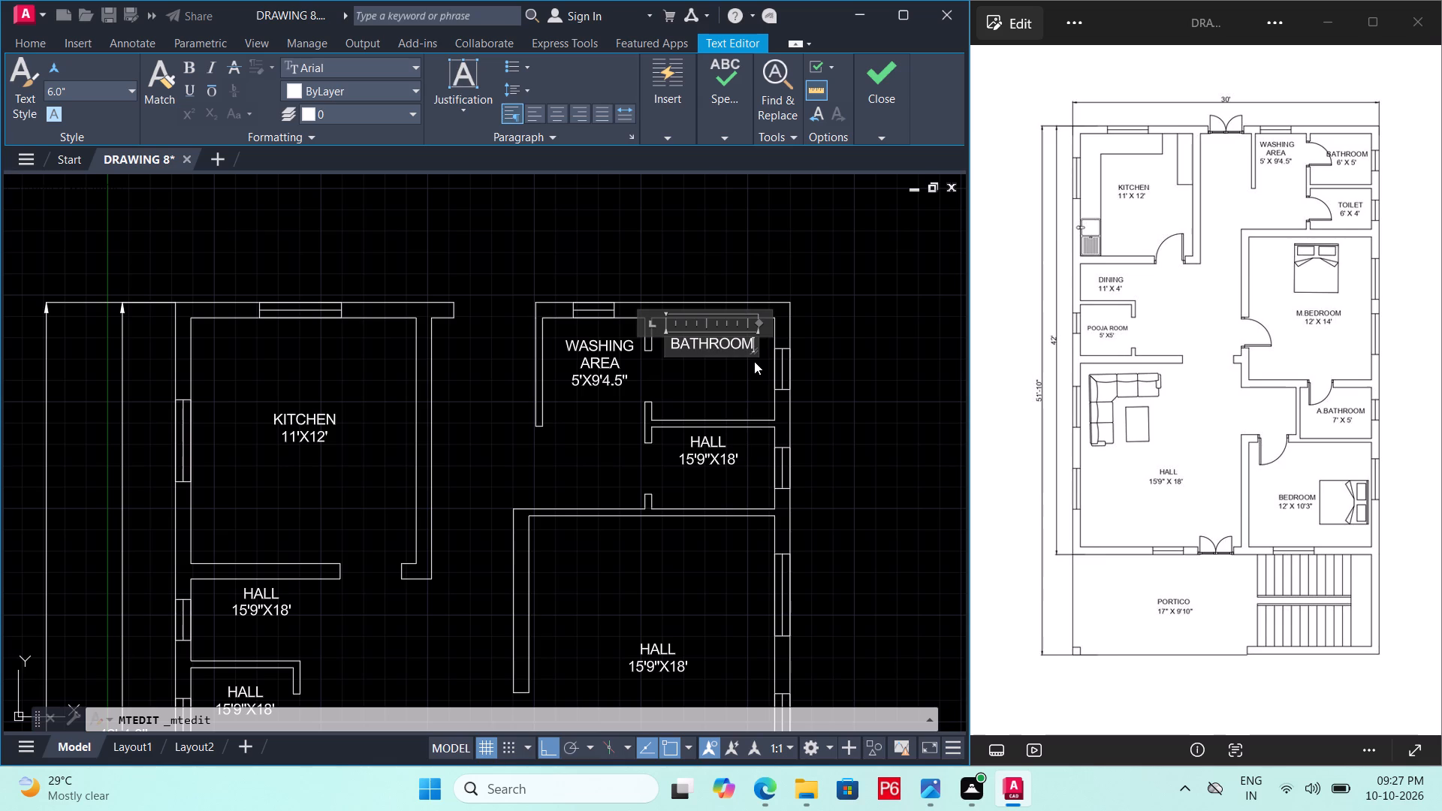
key(Return)
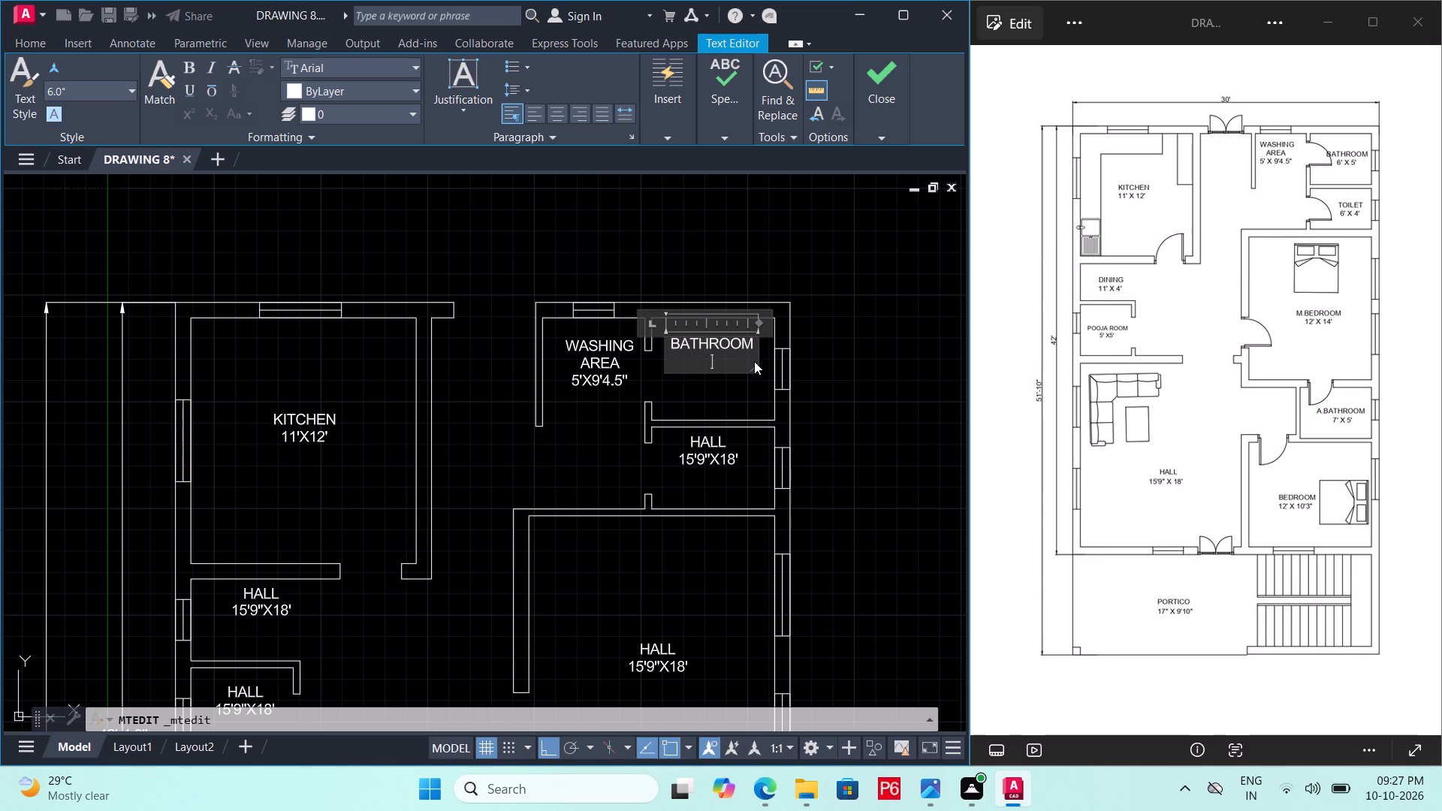
text(6')
text(X5')
click(726, 456)
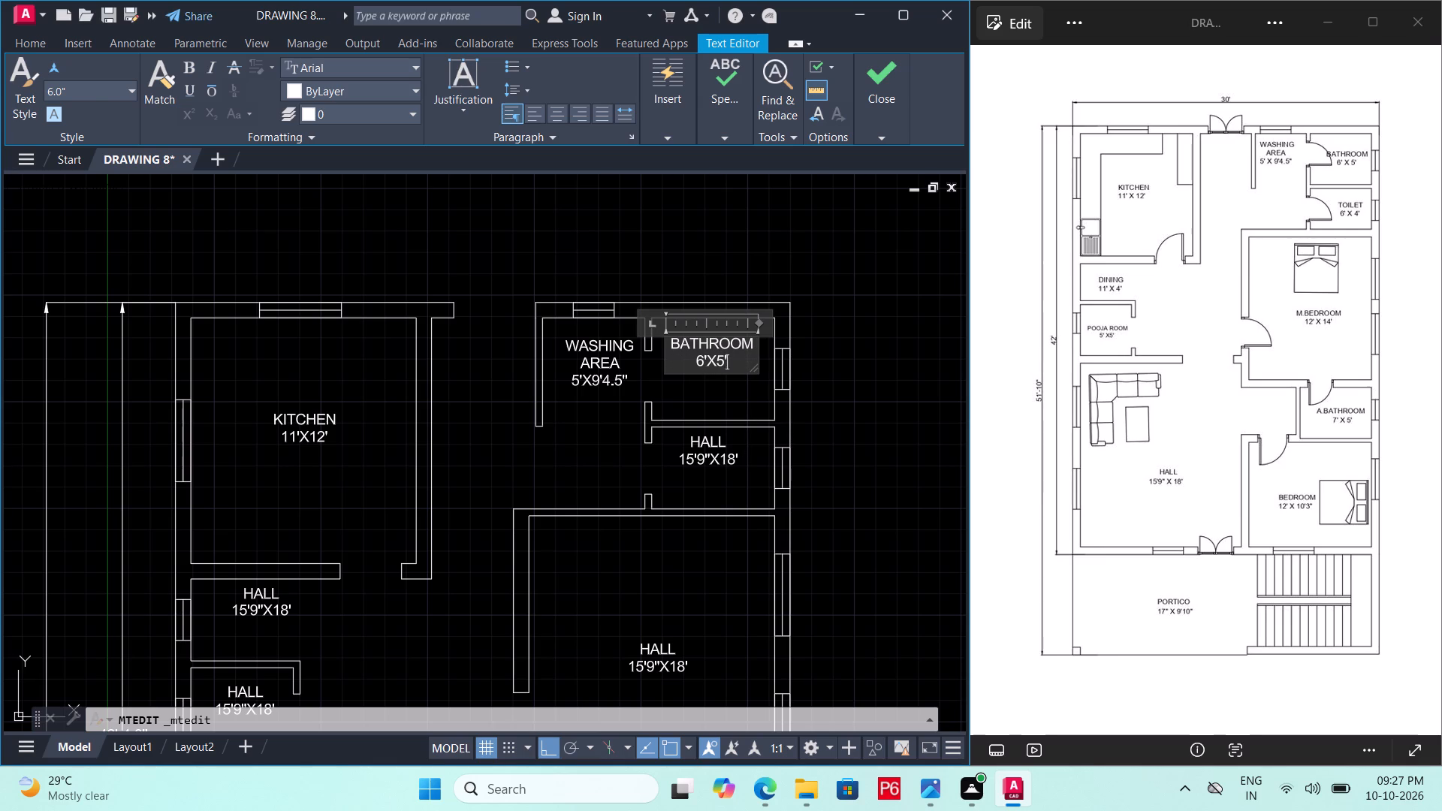
Replace the label text in the small room directly south of the bathroom with TOILET and 6'X4' on two lines.
double_click(726, 461)
click(748, 459)
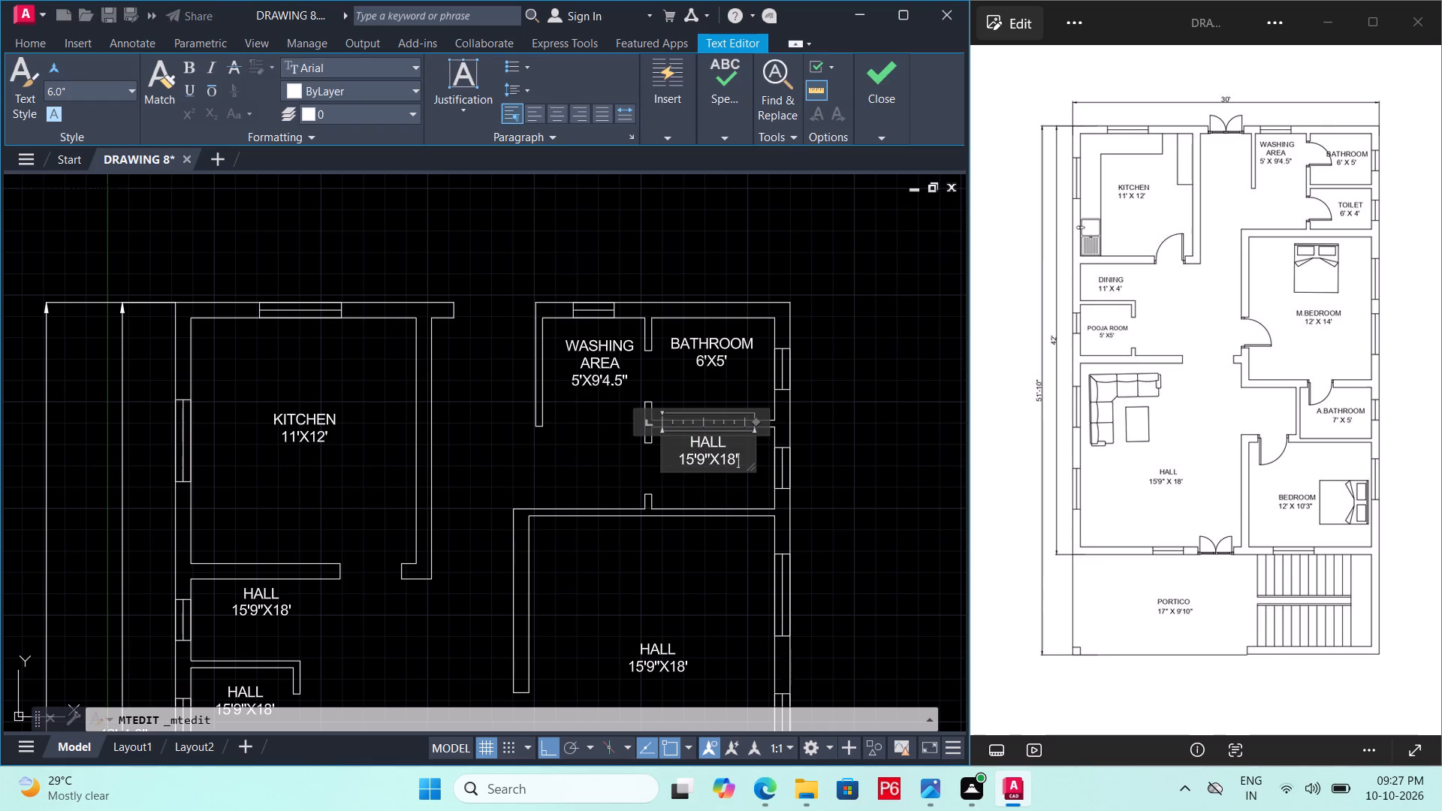
key(BackSpace)
key(BackSpace)
key(BackSpace)
key(BackSpace)
key(BackSpace)
key(BackSpace)
key(BackSpace)
key(BackSpace)
key(BackSpace)
key(BackSpace)
key(BackSpace)
key(BackSpace)
key(BackSpace)
key(BackSpace)
key(BackSpace)
key(BackSpace)
key(BackSpace)
key(BackSpace)
key(BackSpace)
key(BackSpace)
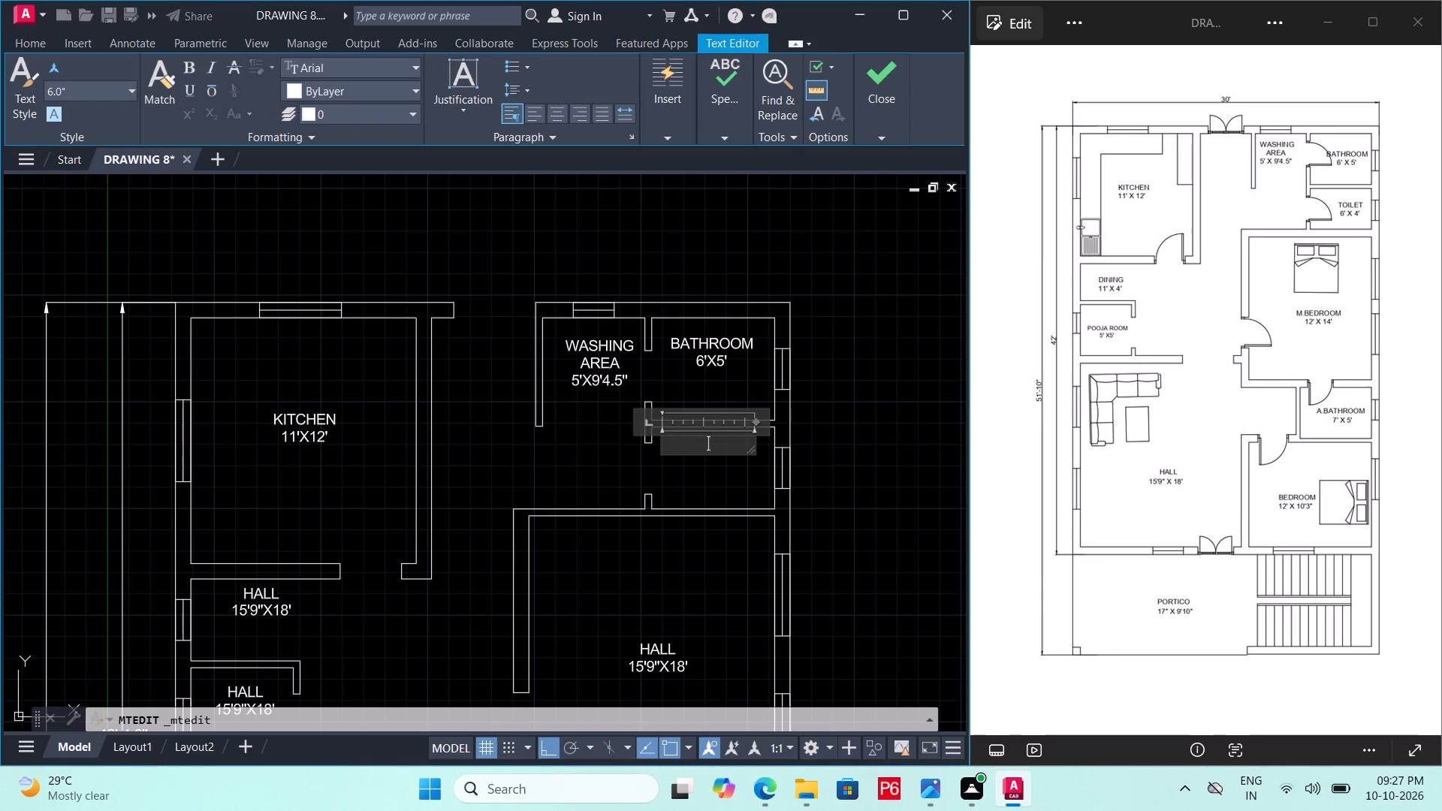
text(TOI)
text(LEW)
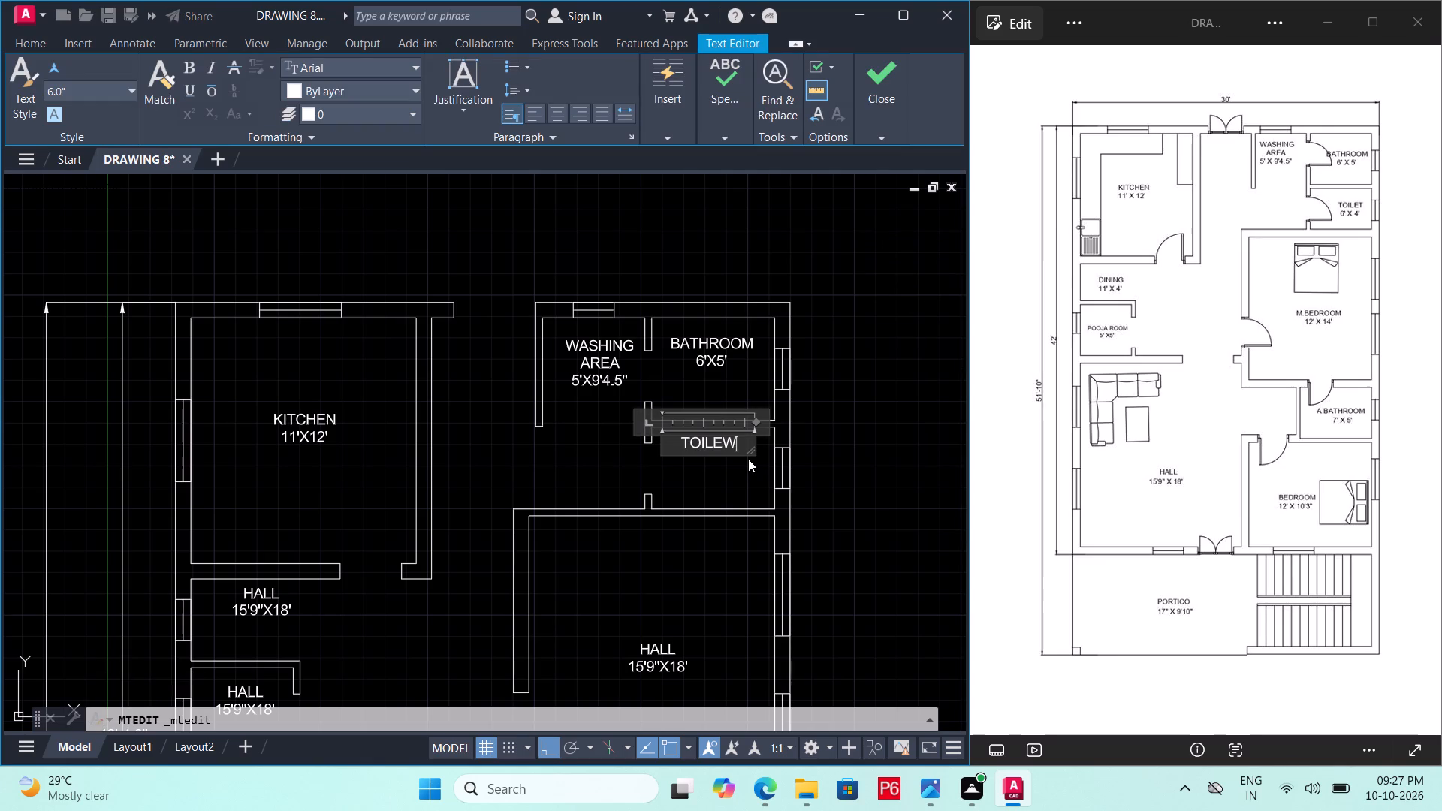
key(BackSpace)
key(t)
key(Return)
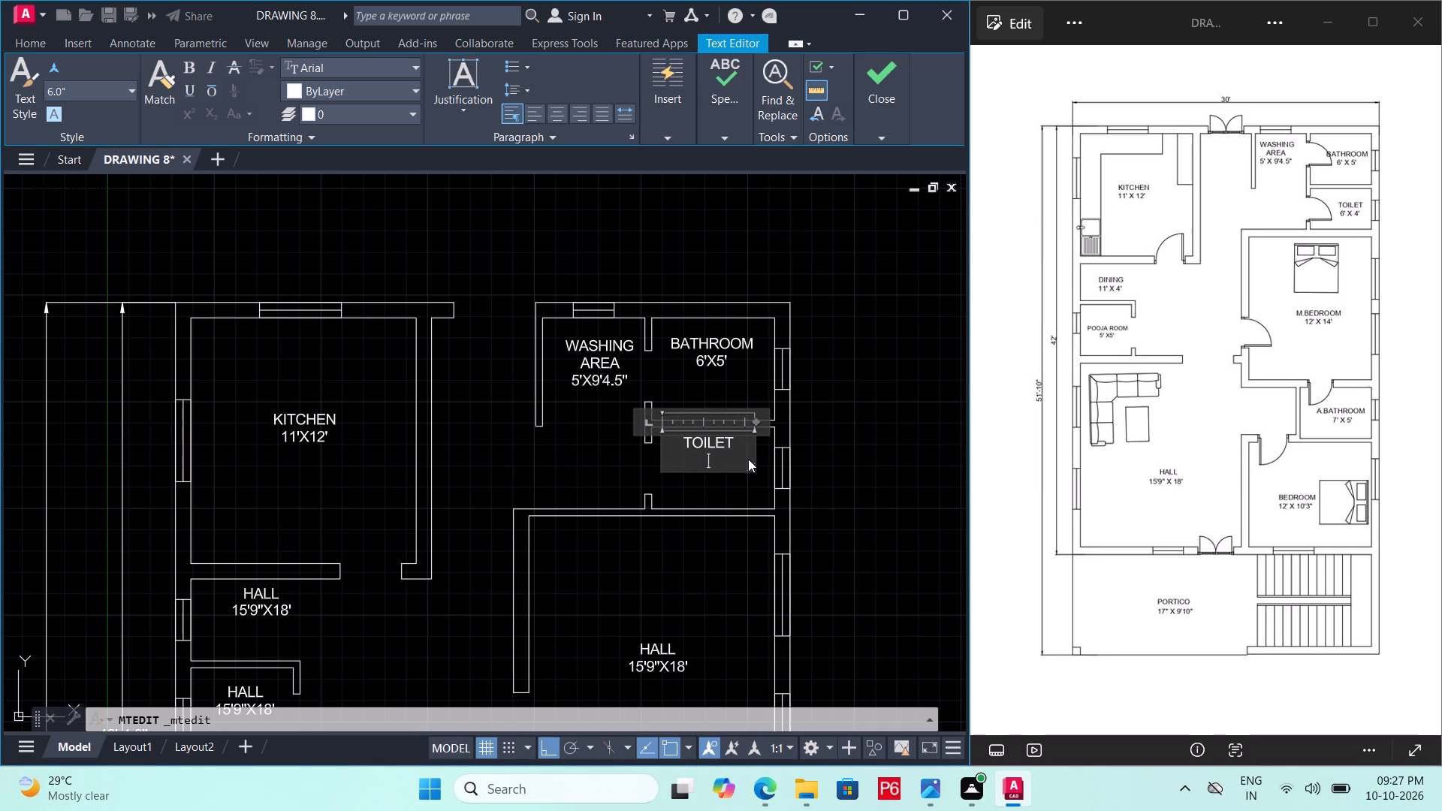
text(6'X4')
double_click(650, 559)
Replace the label text in the space directly south of the kitchen with DINING and 11'X4' on two lines.
middle_drag(652, 532, 644, 435)
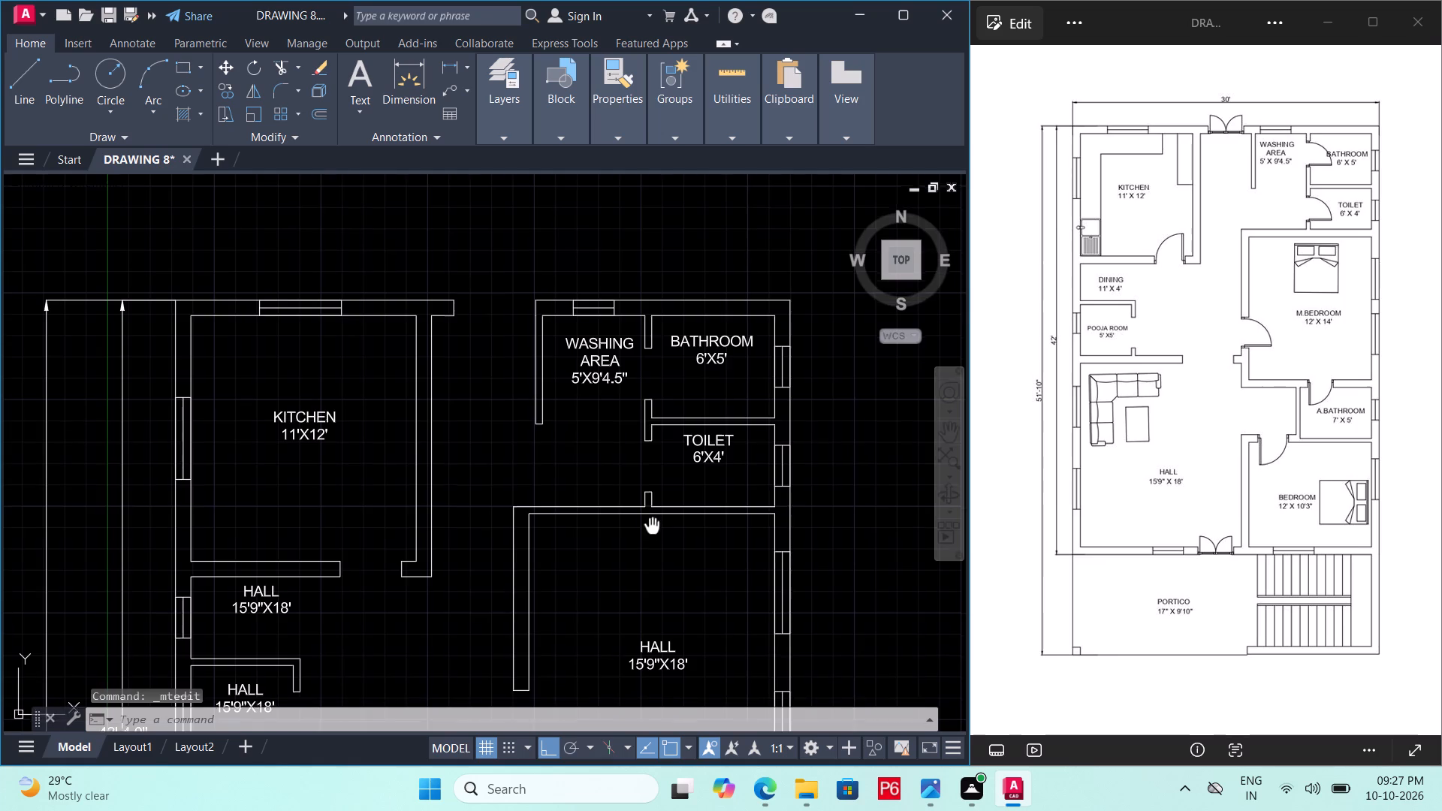
middle_drag(644, 435, 644, 378)
double_click(261, 452)
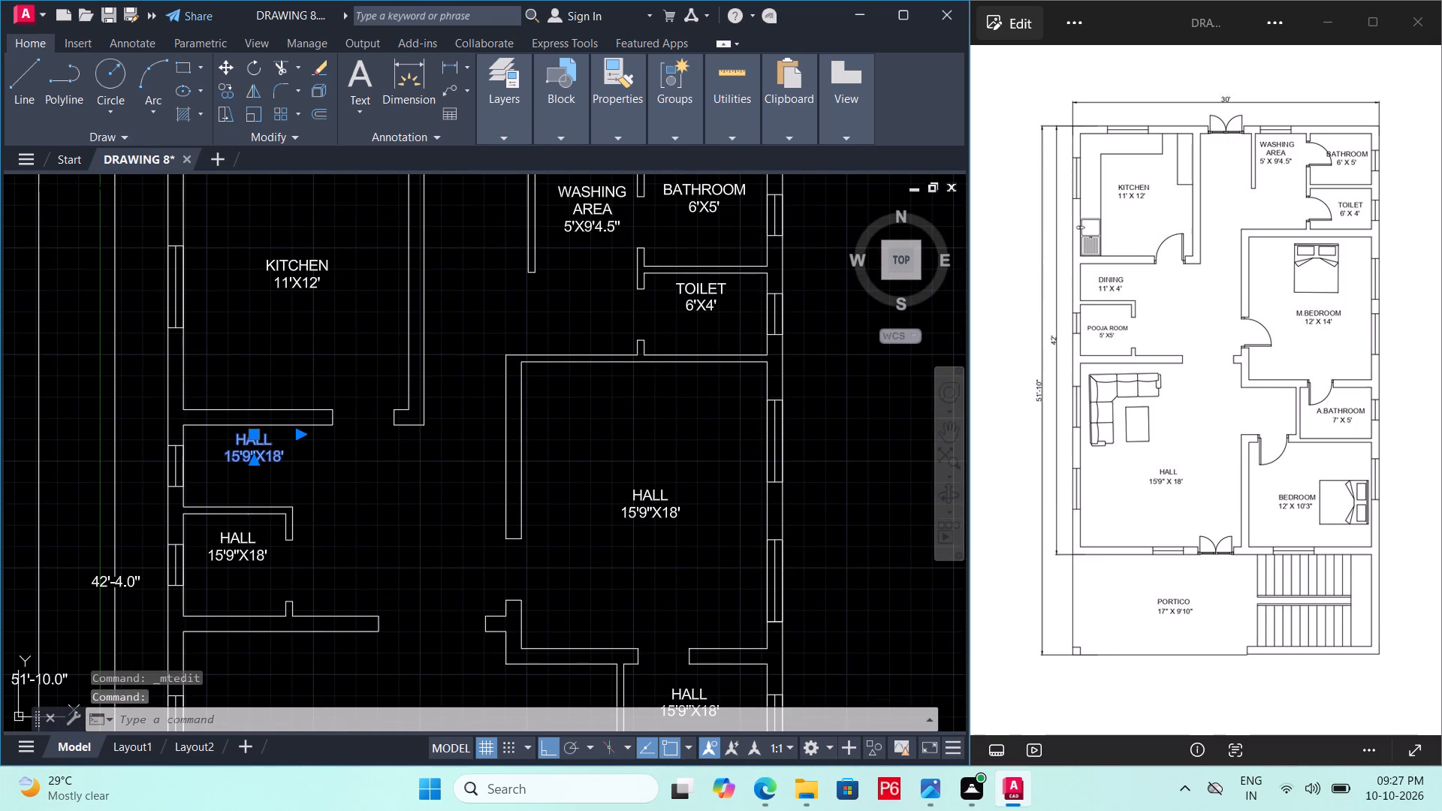
click(288, 457)
key(BackSpace)
key(BackSpace)
key(BackSpace)
key(BackSpace)
key(BackSpace)
key(BackSpace)
key(BackSpace)
key(BackSpace)
key(BackSpace)
key(BackSpace)
key(BackSpace)
key(BackSpace)
key(BackSpace)
key(BackSpace)
key(BackSpace)
key(BackSpace)
key(BackSpace)
key(BackSpace)
key(BackSpace)
key(BackSpace)
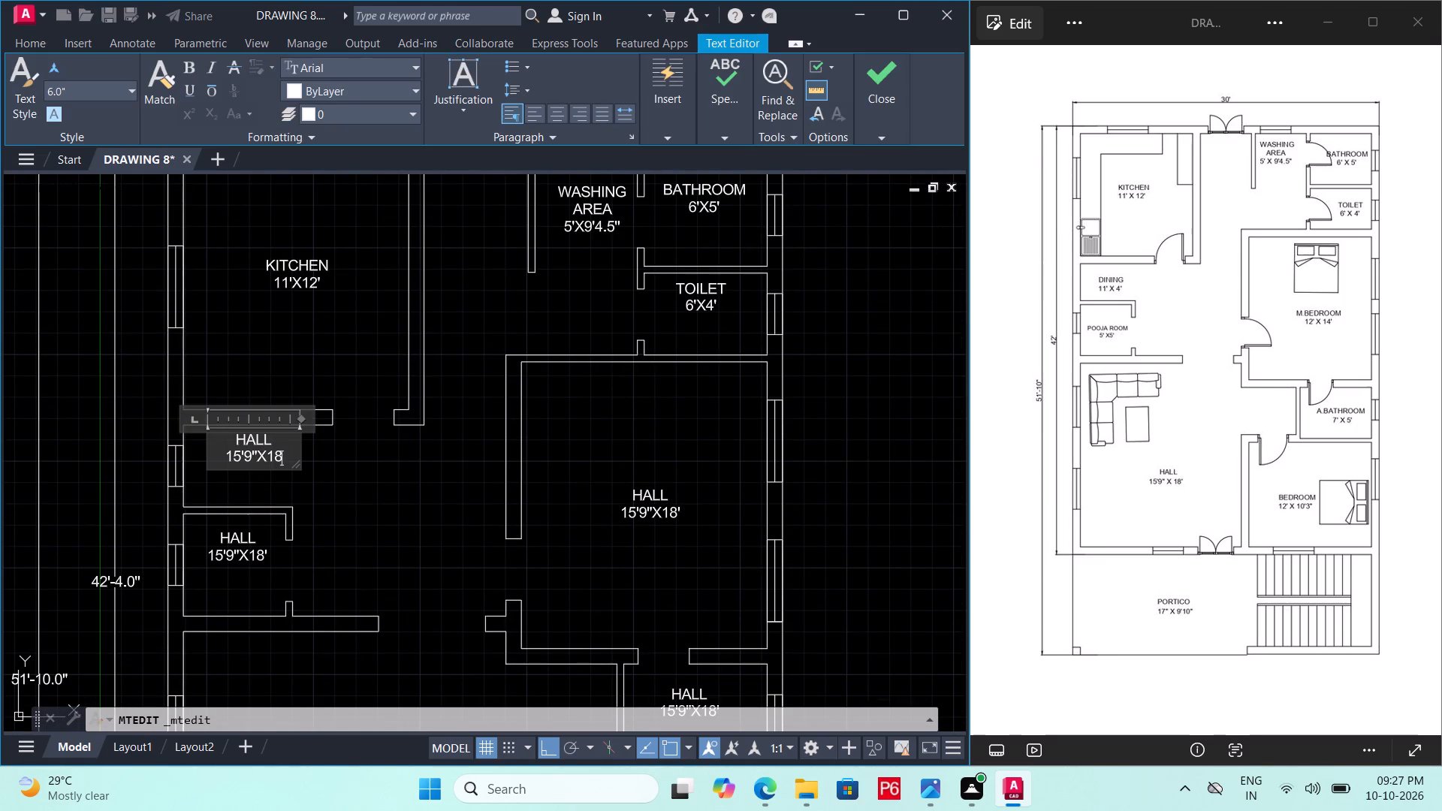
text(DI)
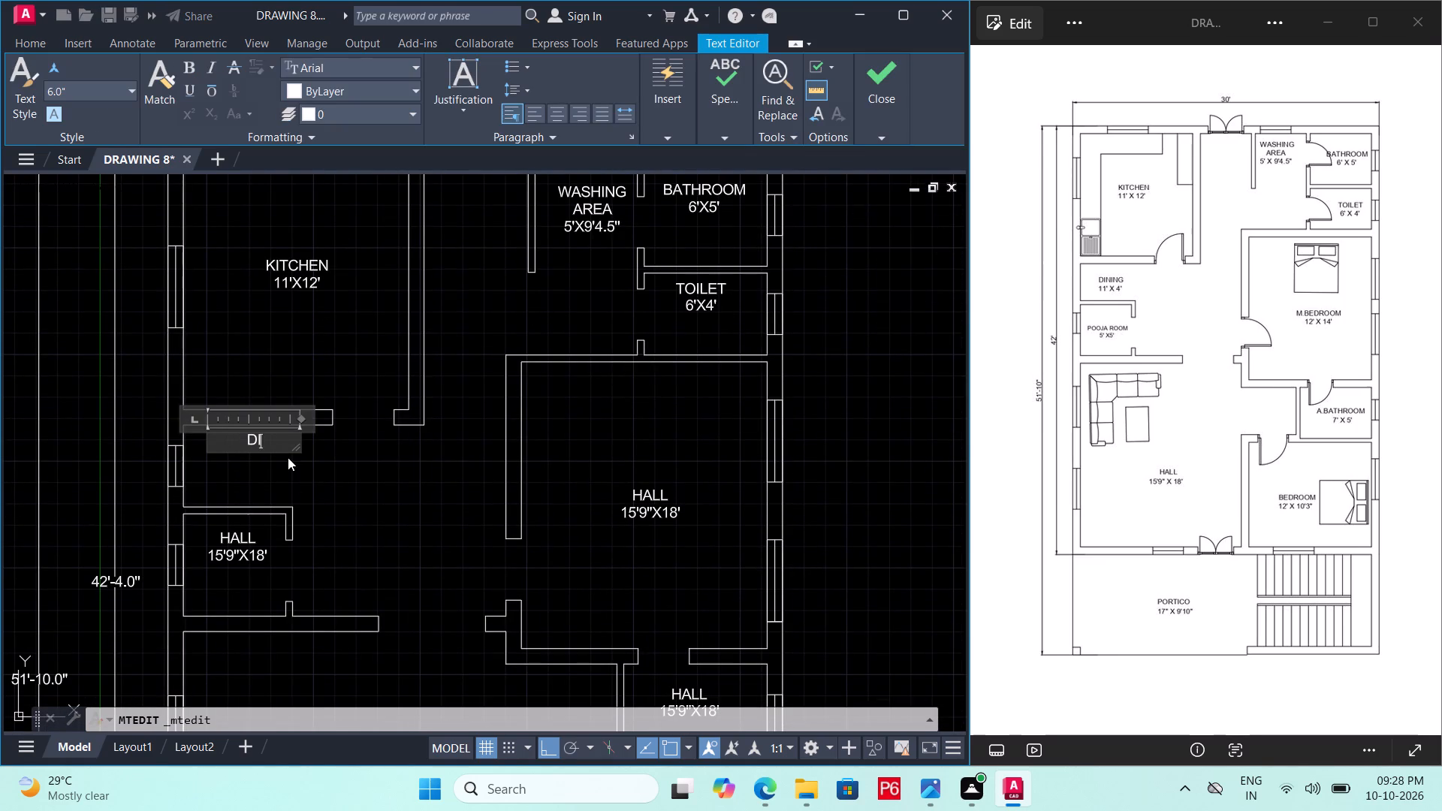
text(NING)
key(Return)
key(Return)
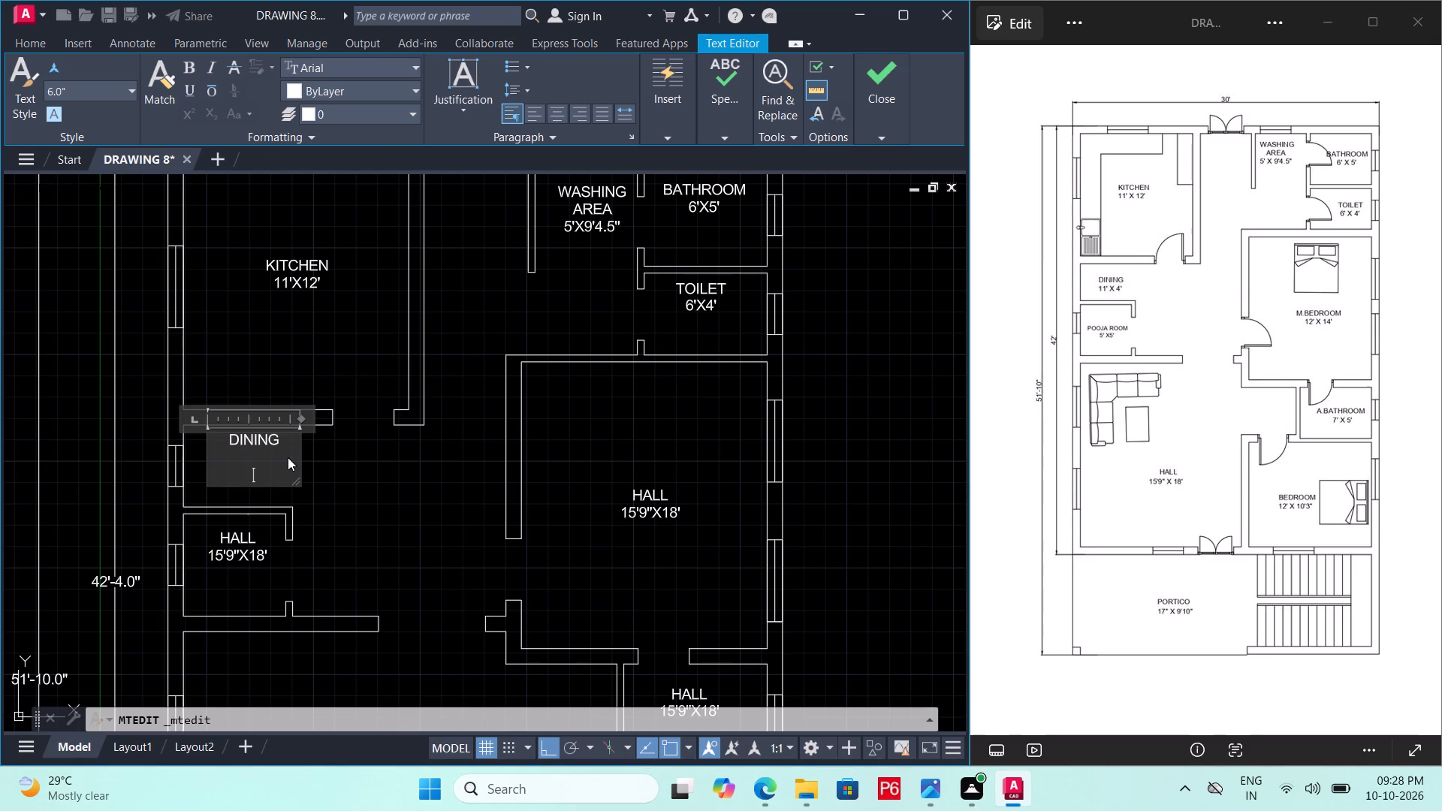
key(BackSpace)
text(11')
key(x)
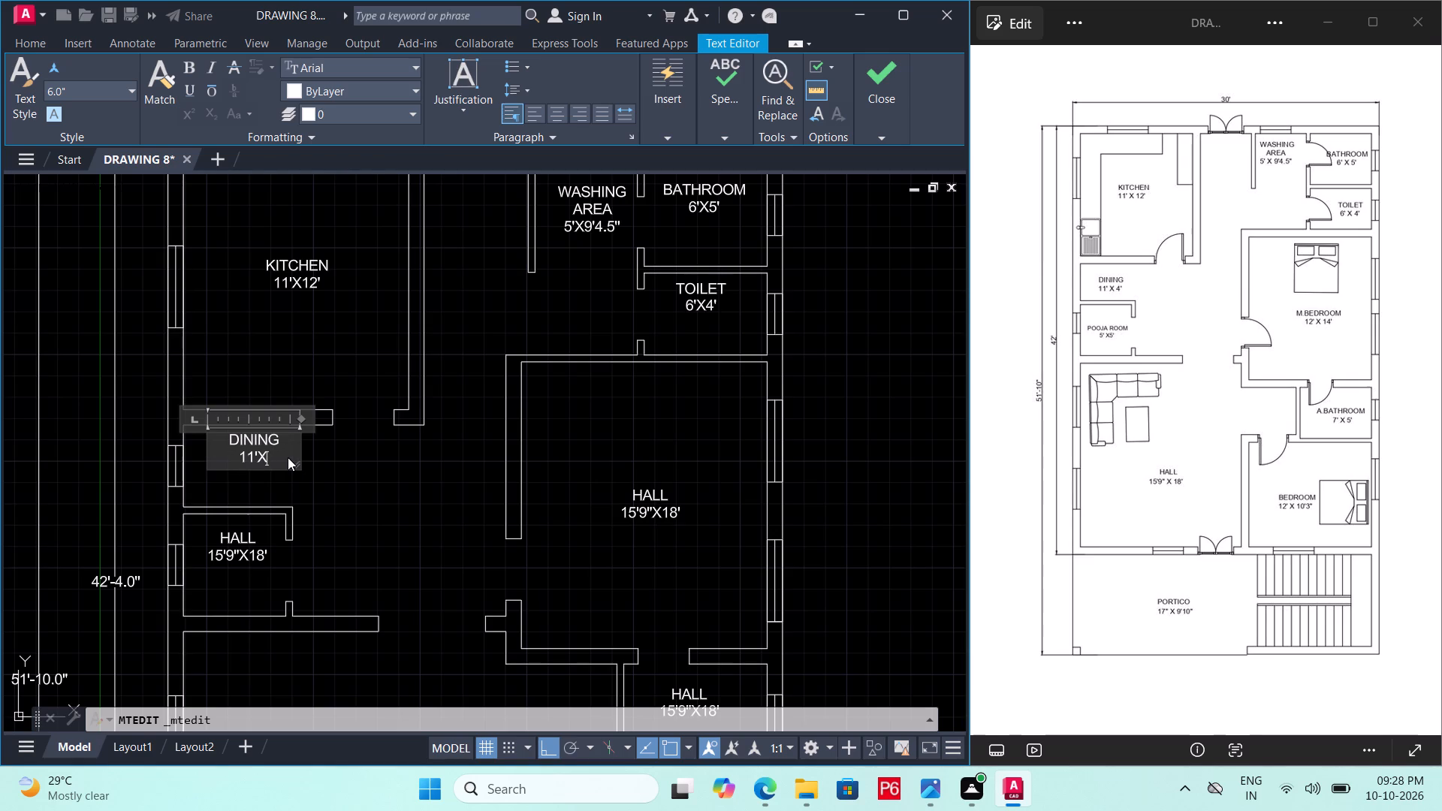
text(4')
double_click(673, 508)
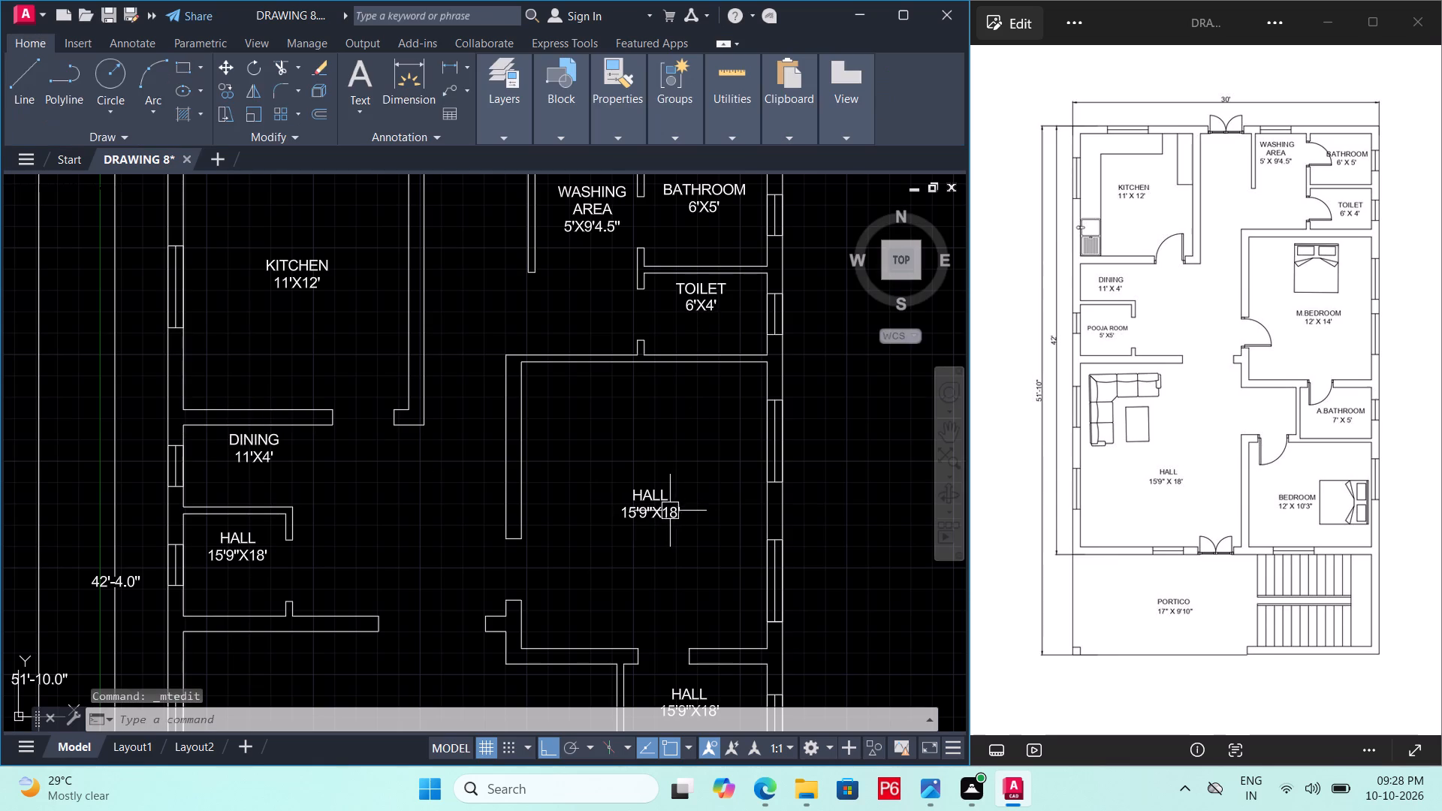
Replace the label text in the large room directly south of the toilet with M. BEDROOM and 12'X14' on two lines.
double_click(656, 512)
click(681, 516)
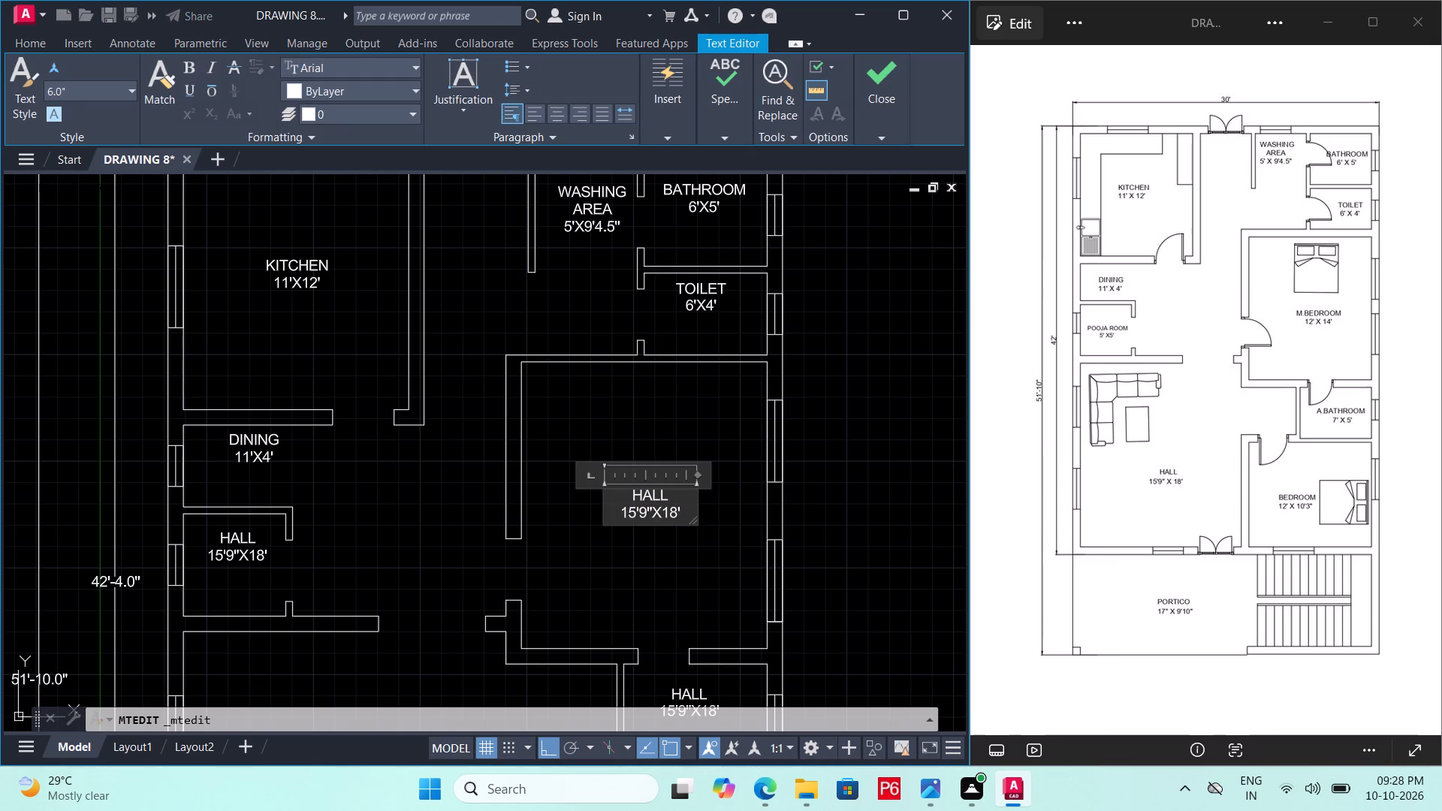
key(BackSpace)
key(BackSpace)
key(BackSpace)
key(BackSpace)
key(BackSpace)
key(BackSpace)
key(BackSpace)
key(BackSpace)
key(BackSpace)
key(BackSpace)
key(BackSpace)
key(BackSpace)
key(BackSpace)
key(BackSpace)
key(BackSpace)
key(BackSpace)
key(BackSpace)
key(BackSpace)
key(BackSpace)
key(BackSpace)
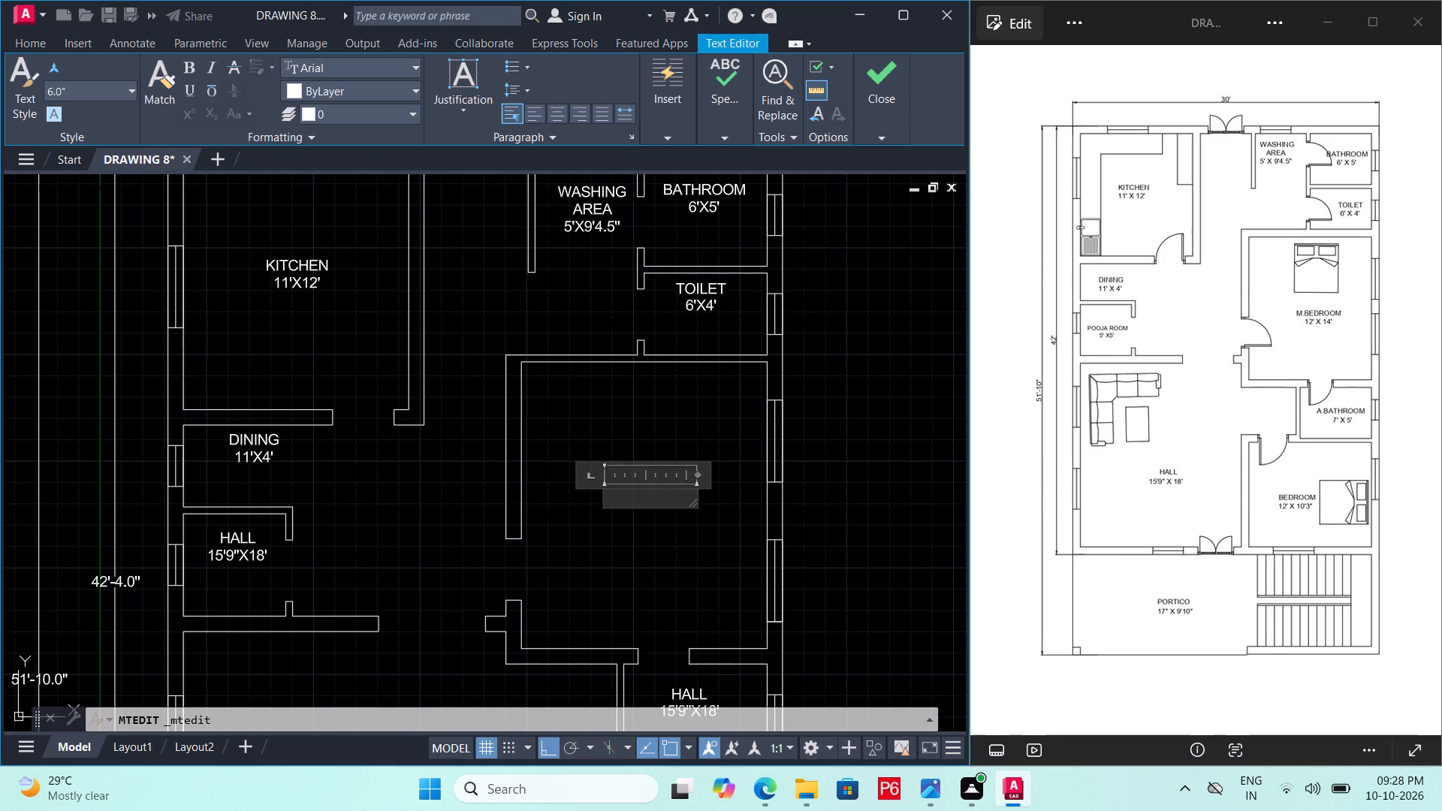
key(BackSpace)
key(BackSpace)
key(BackSpace)
key(BackSpace)
key(m)
text(. BEDROOM)
key(Return)
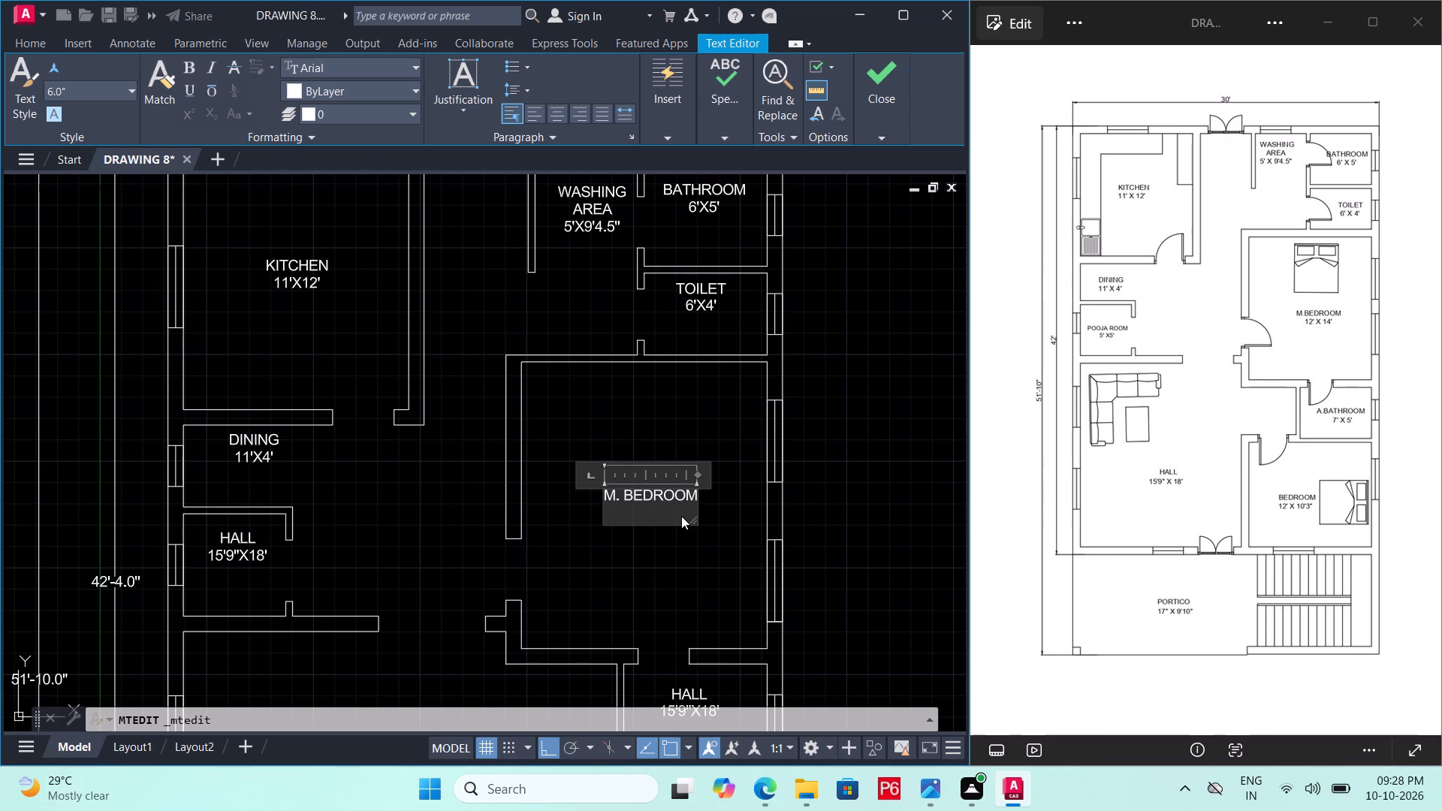
text(12')
key(Return)
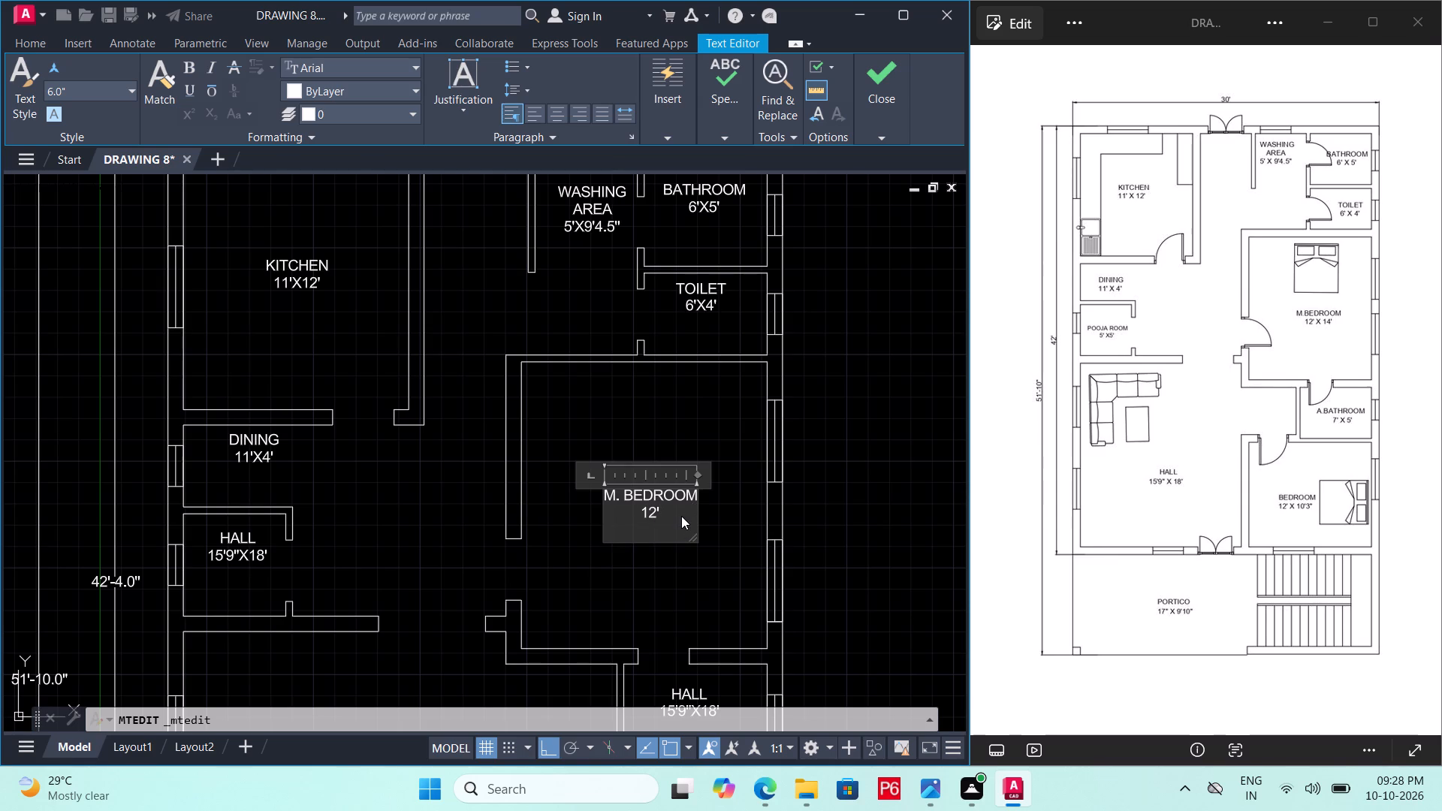
key(BackSpace)
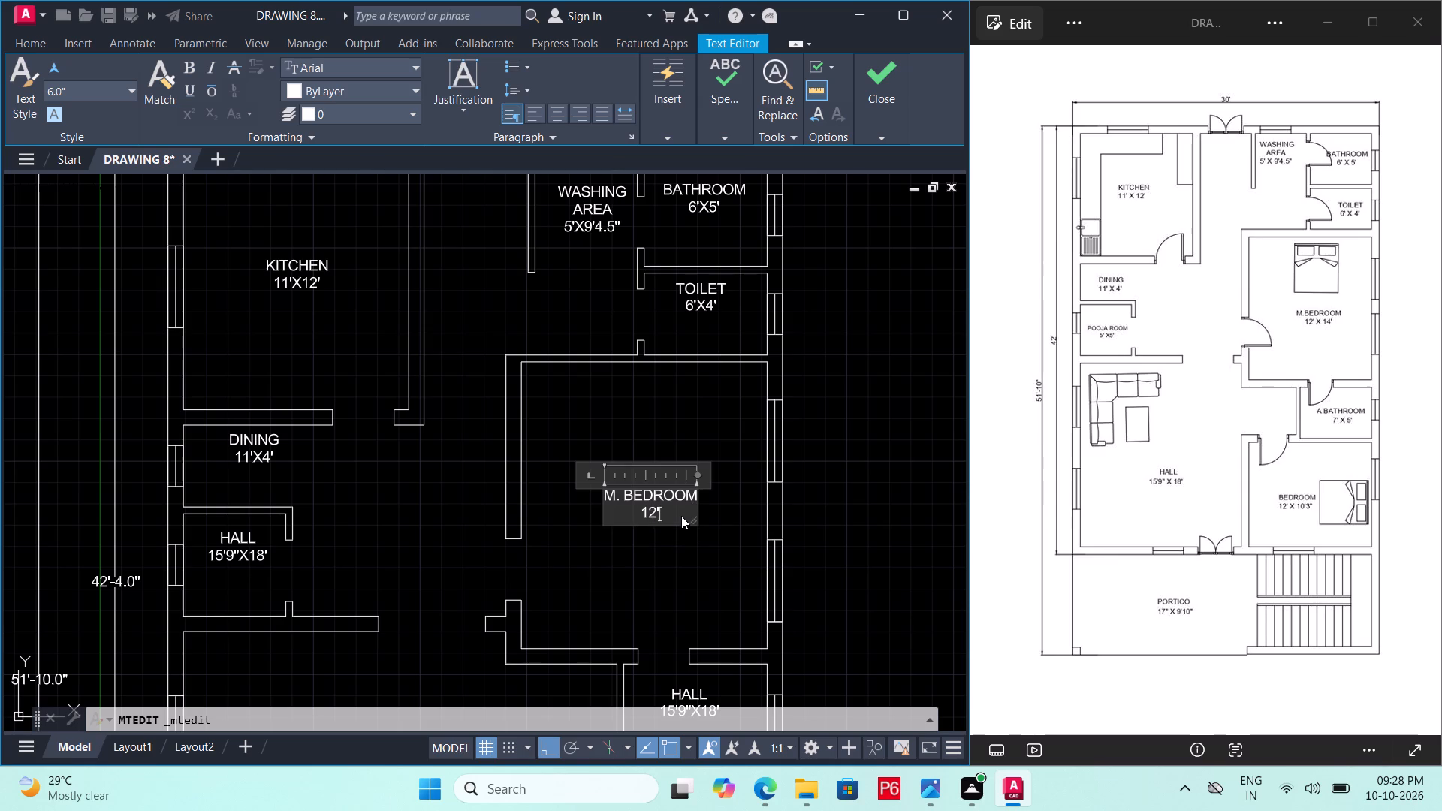
key(x)
text(14')
click(692, 601)
Replace the label text in the small room south of the master bedroom with A.BATHROOM and 7'X5' on two lines.
middle_drag(674, 562, 675, 269)
scroll(670, 544, down, 1)
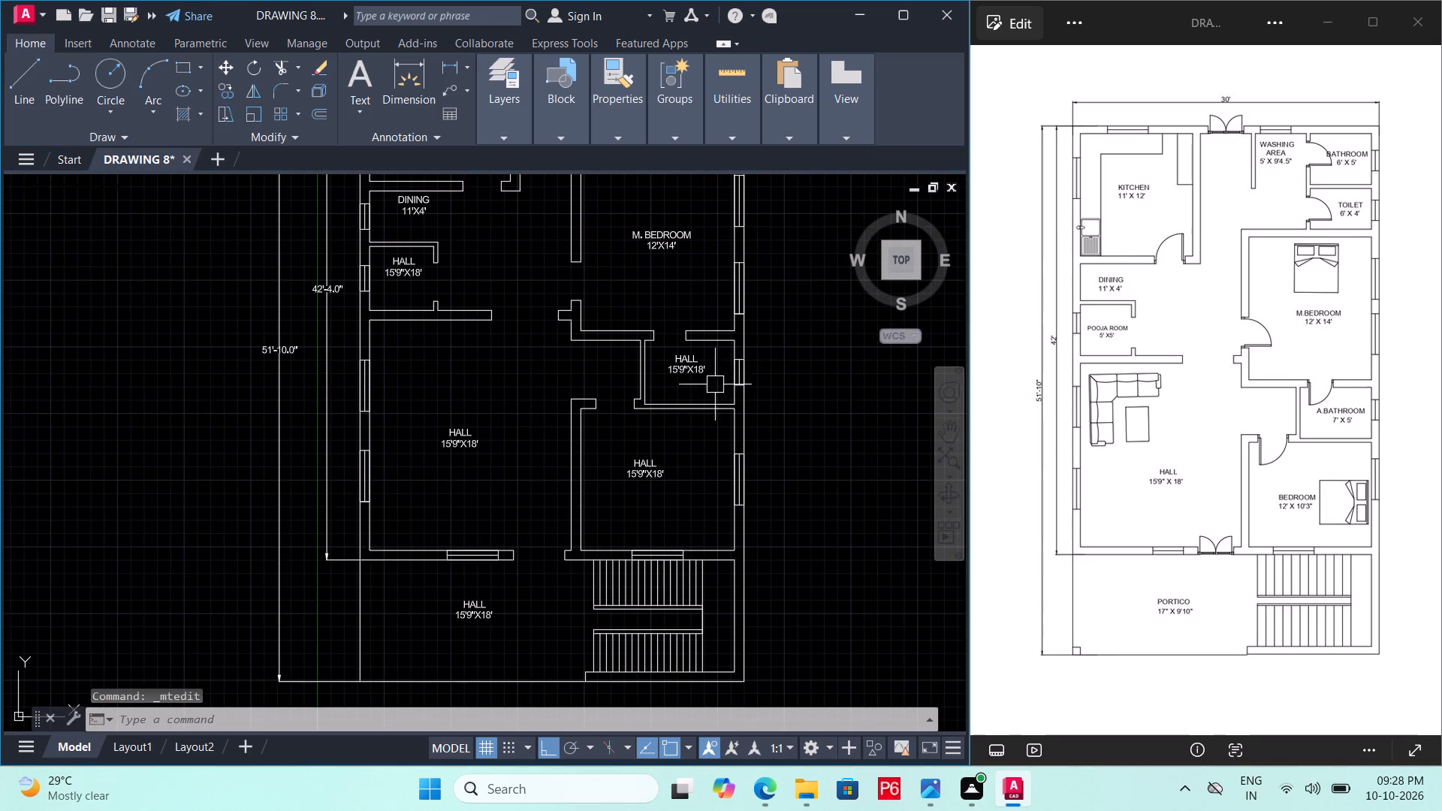
double_click(696, 375)
scroll(696, 375, up, 3)
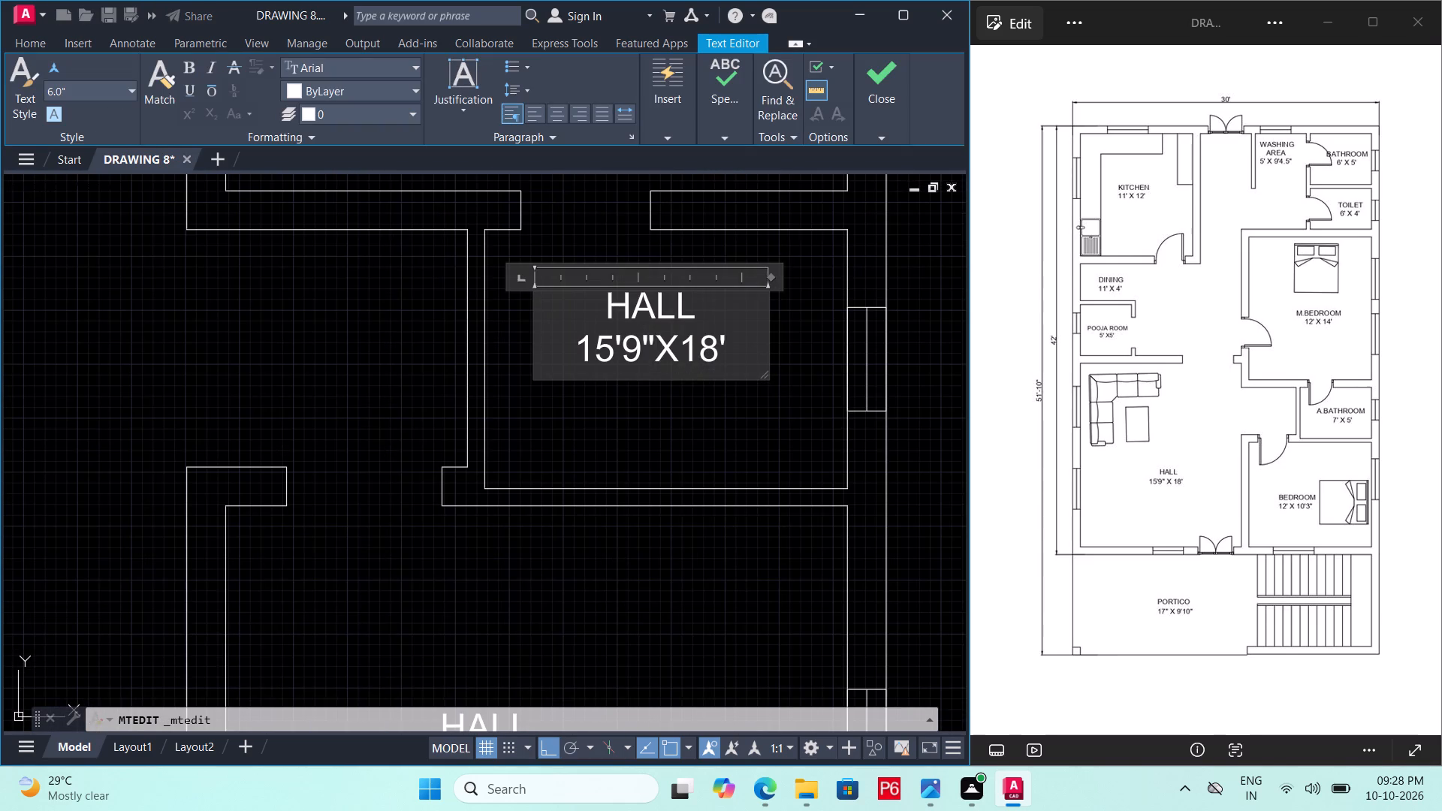
click(732, 362)
key(BackSpace)
key(BackSpace)
key(BackSpace)
key(BackSpace)
key(BackSpace)
key(BackSpace)
key(BackSpace)
key(BackSpace)
key(BackSpace)
key(BackSpace)
key(BackSpace)
key(BackSpace)
key(BackSpace)
key(BackSpace)
key(BackSpace)
key(BackSpace)
key(BackSpace)
key(BackSpace)
key(BackSpace)
key(BackSpace)
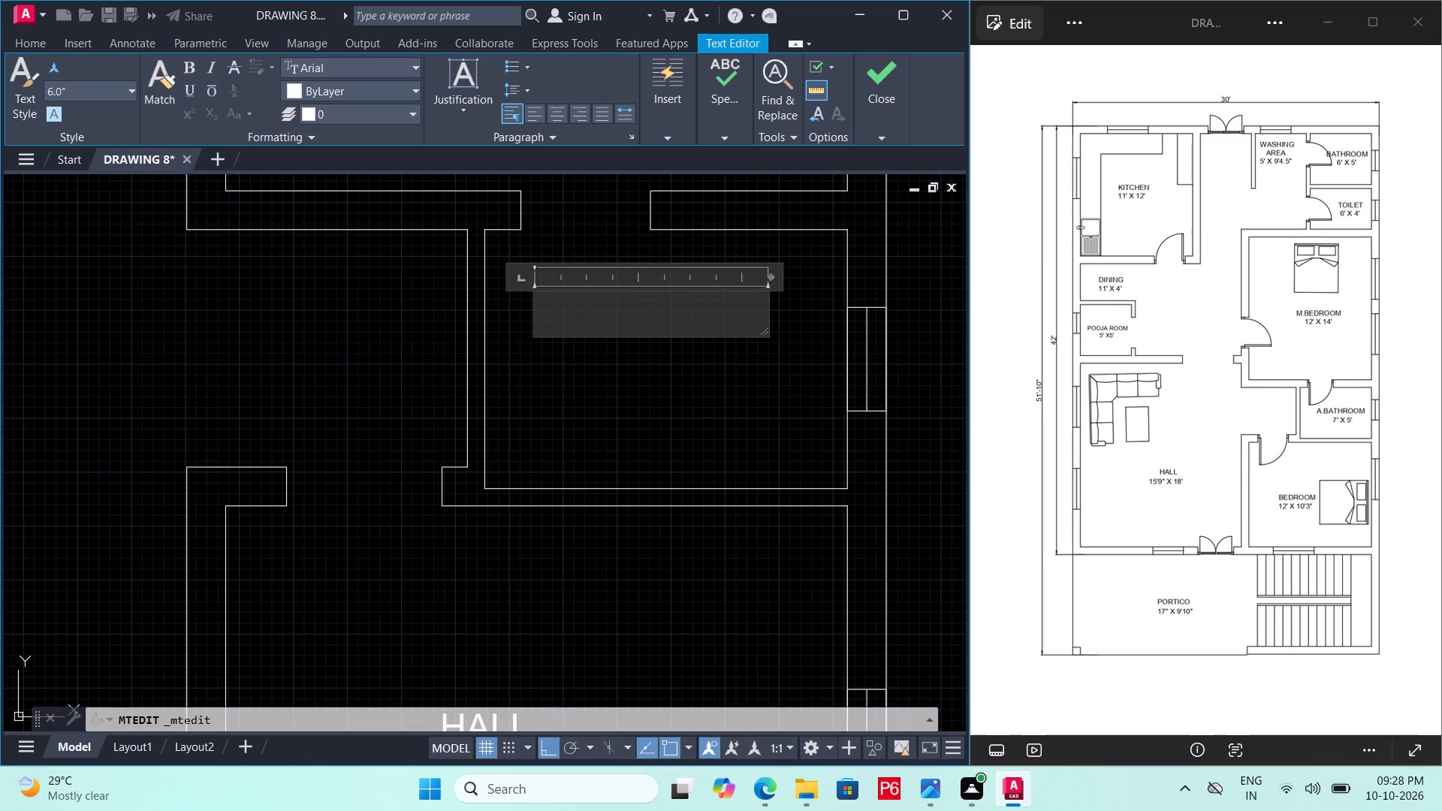
key(a)
key(period)
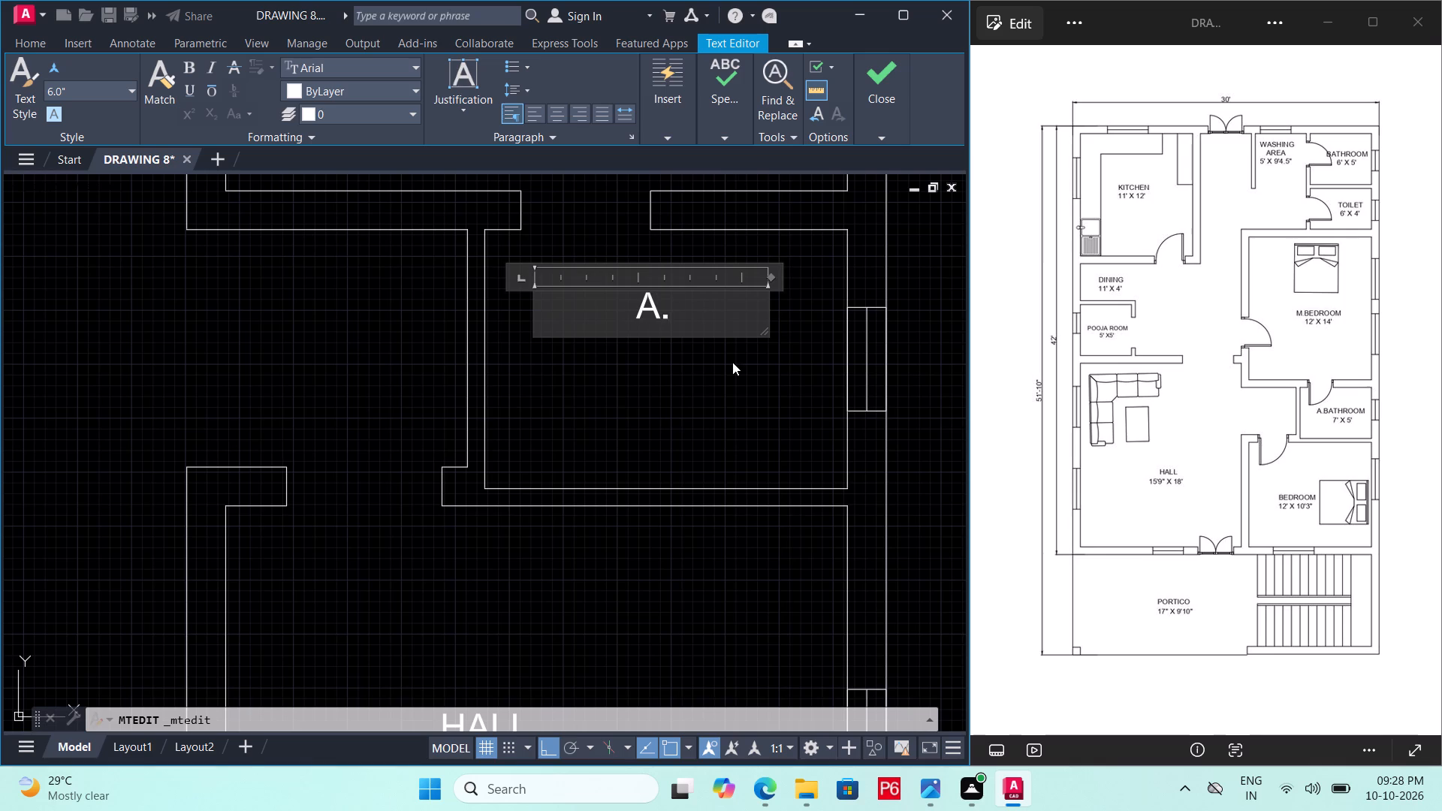
text(BATHROOM)
key(Return)
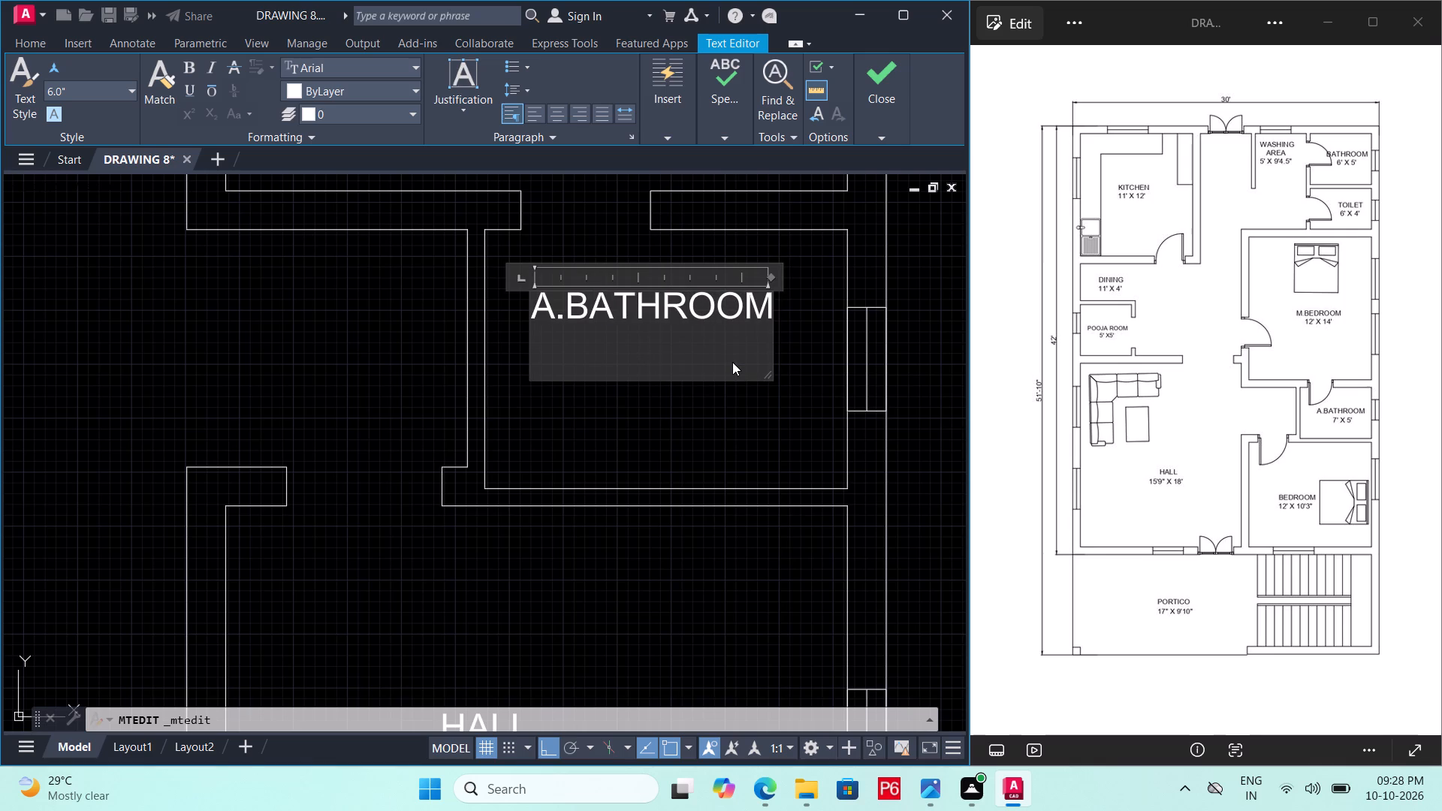
text(7'X)
text(5')
click(734, 390)
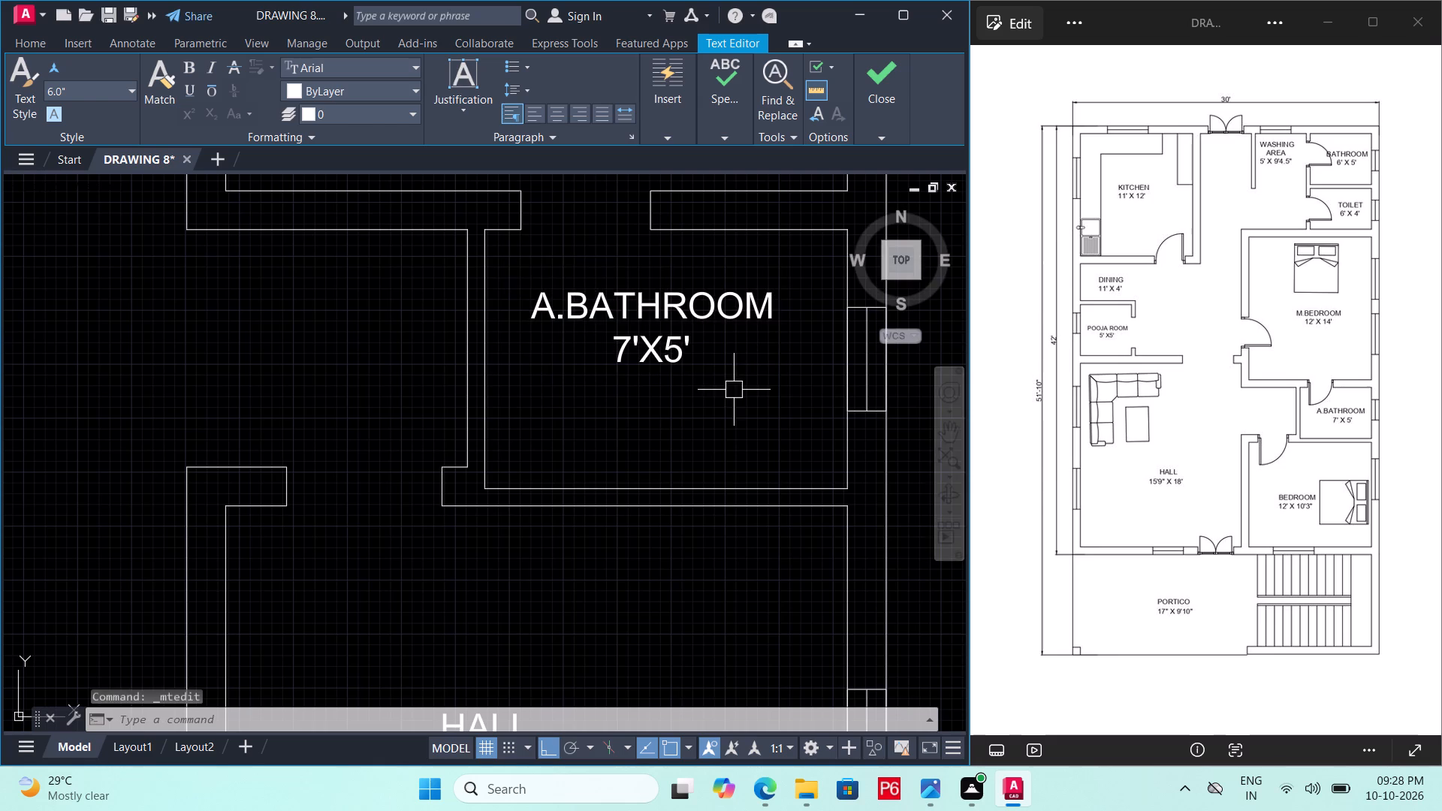
Replace the label text in the small room directly south of the dining space with POOJAROOM and 5'X5' on two lines.
scroll(731, 363, down, 1)
middle_drag(731, 363, 768, 490)
scroll(731, 363, down, 1)
middle_drag(388, 392, 504, 439)
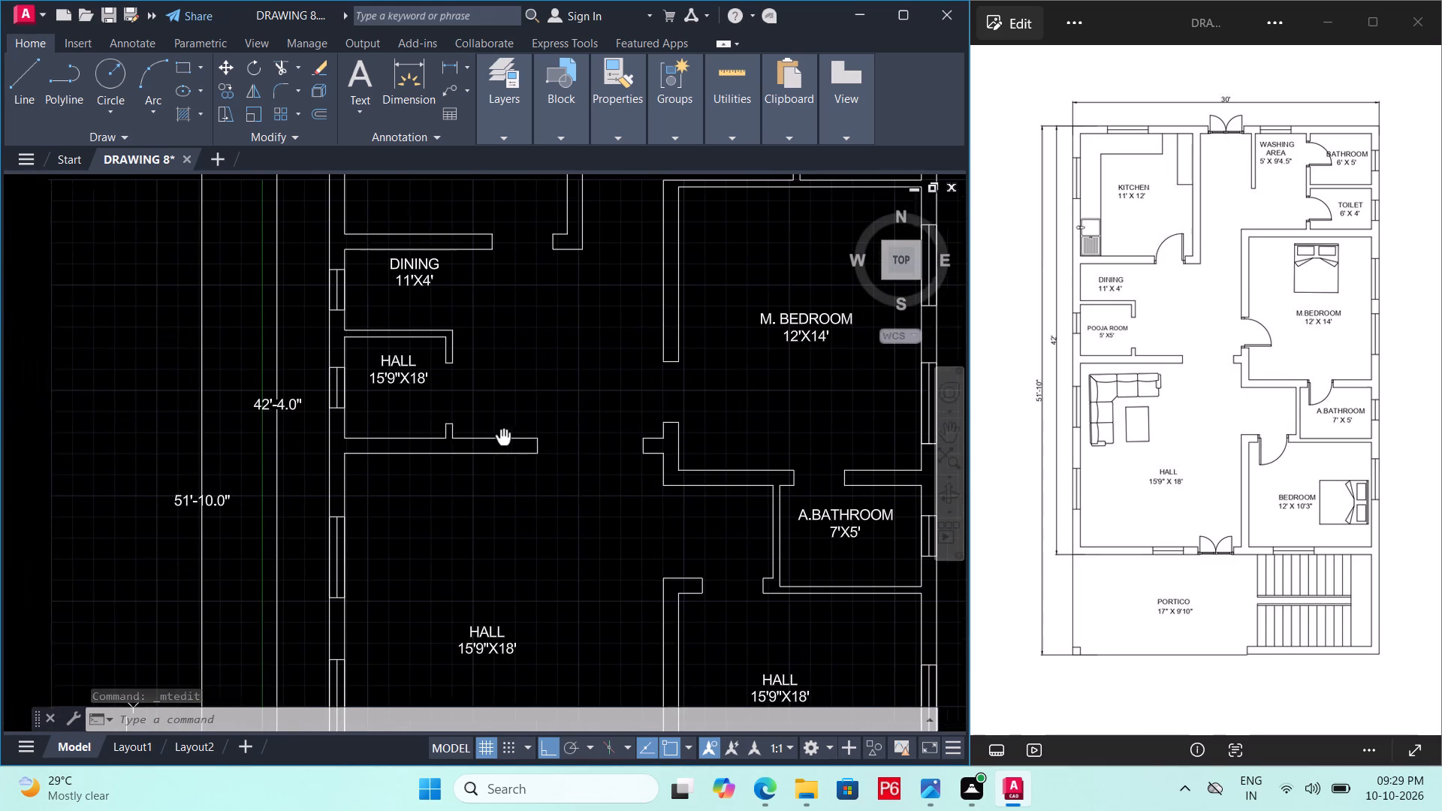
double_click(405, 371)
scroll(415, 379, up, 3)
click(501, 375)
key(BackSpace)
key(BackSpace)
key(BackSpace)
key(BackSpace)
key(BackSpace)
key(BackSpace)
key(BackSpace)
key(BackSpace)
key(BackSpace)
key(BackSpace)
key(BackSpace)
key(BackSpace)
key(BackSpace)
key(BackSpace)
key(BackSpace)
key(BackSpace)
key(BackSpace)
key(BackSpace)
key(BackSpace)
key(BackSpace)
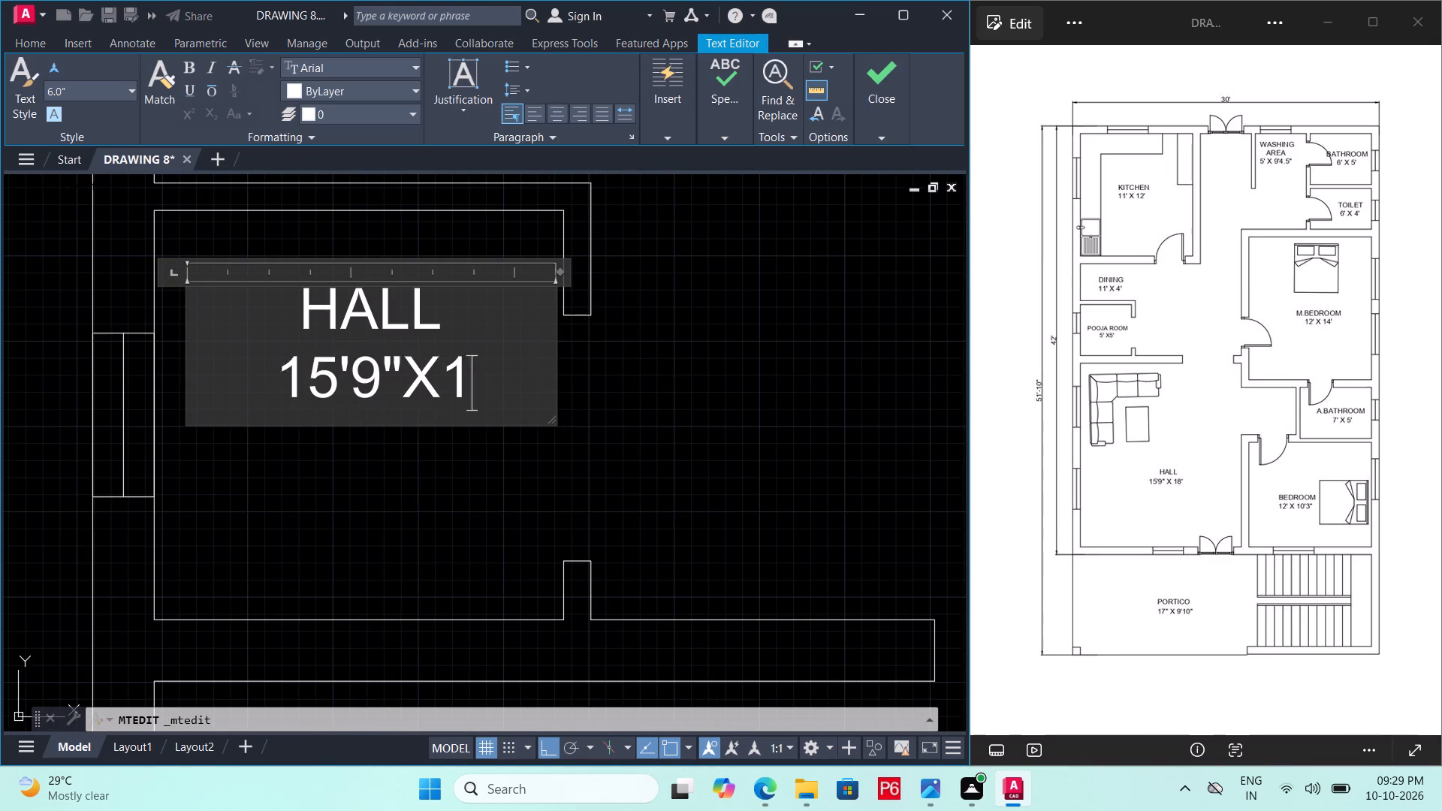
text(POOJA)
key(space)
text(ROOM)
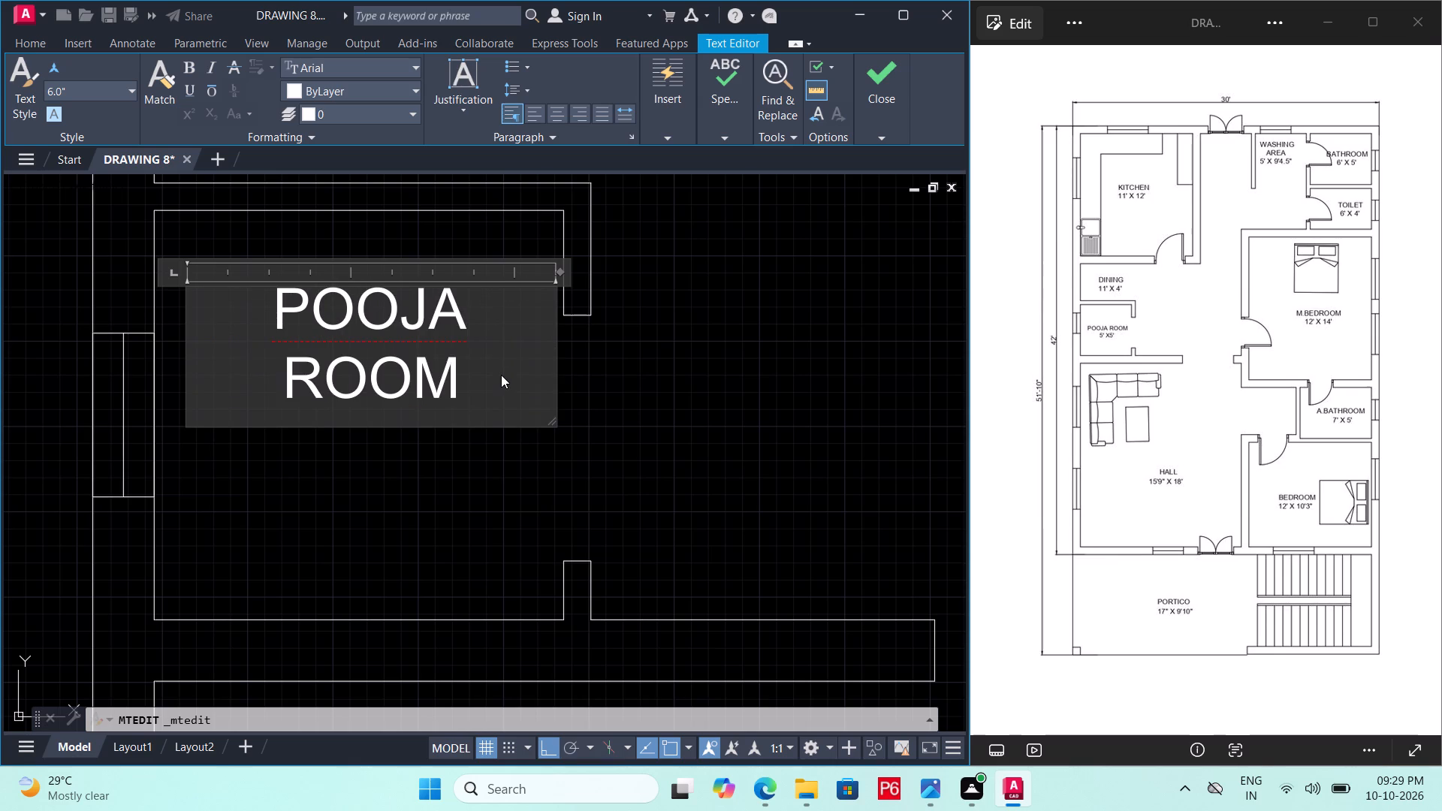
key(Return)
key(BackSpace)
key(BackSpace)
key(BackSpace)
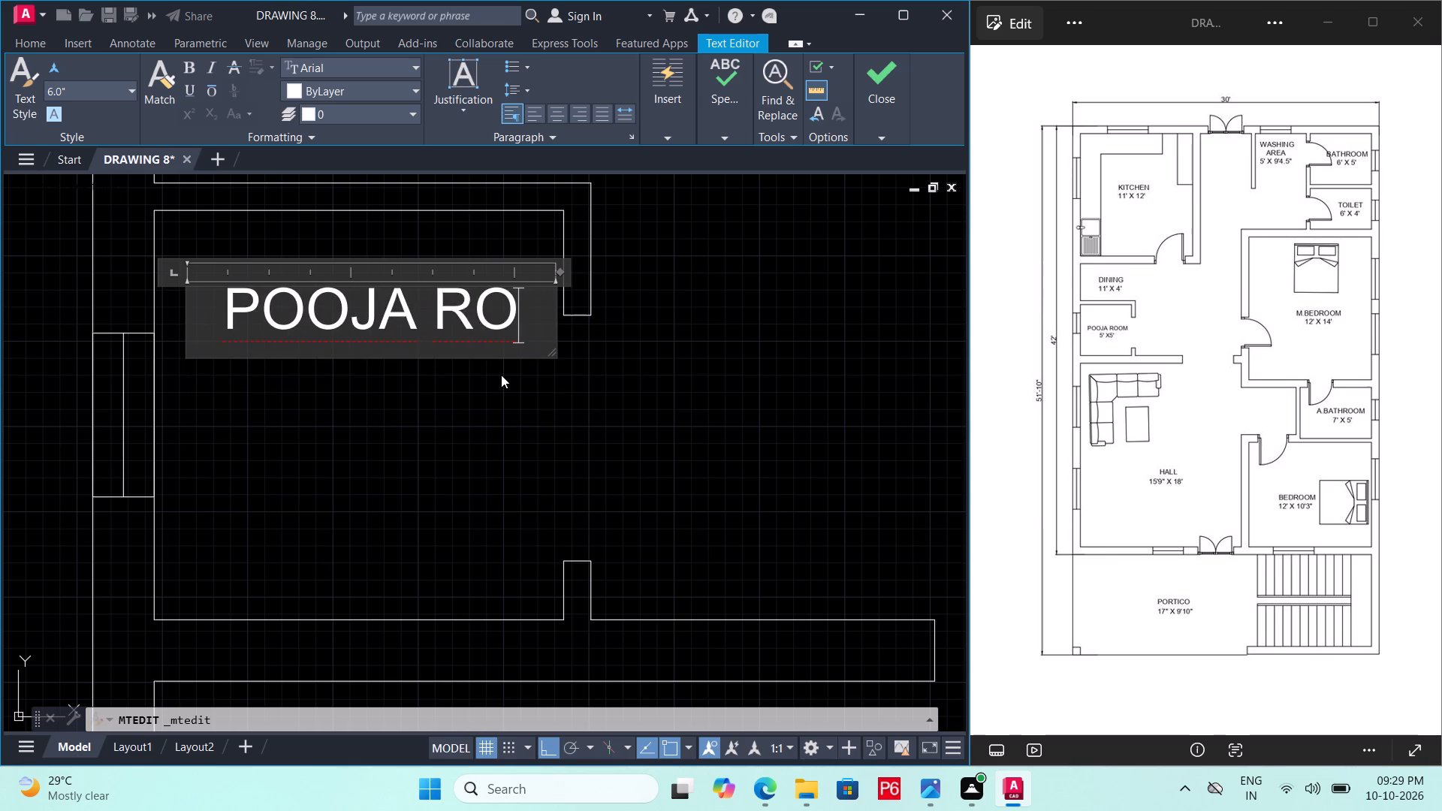
key(BackSpace)
key(BackSpace)
key(BackSpace)
text(ROOM)
key(Return)
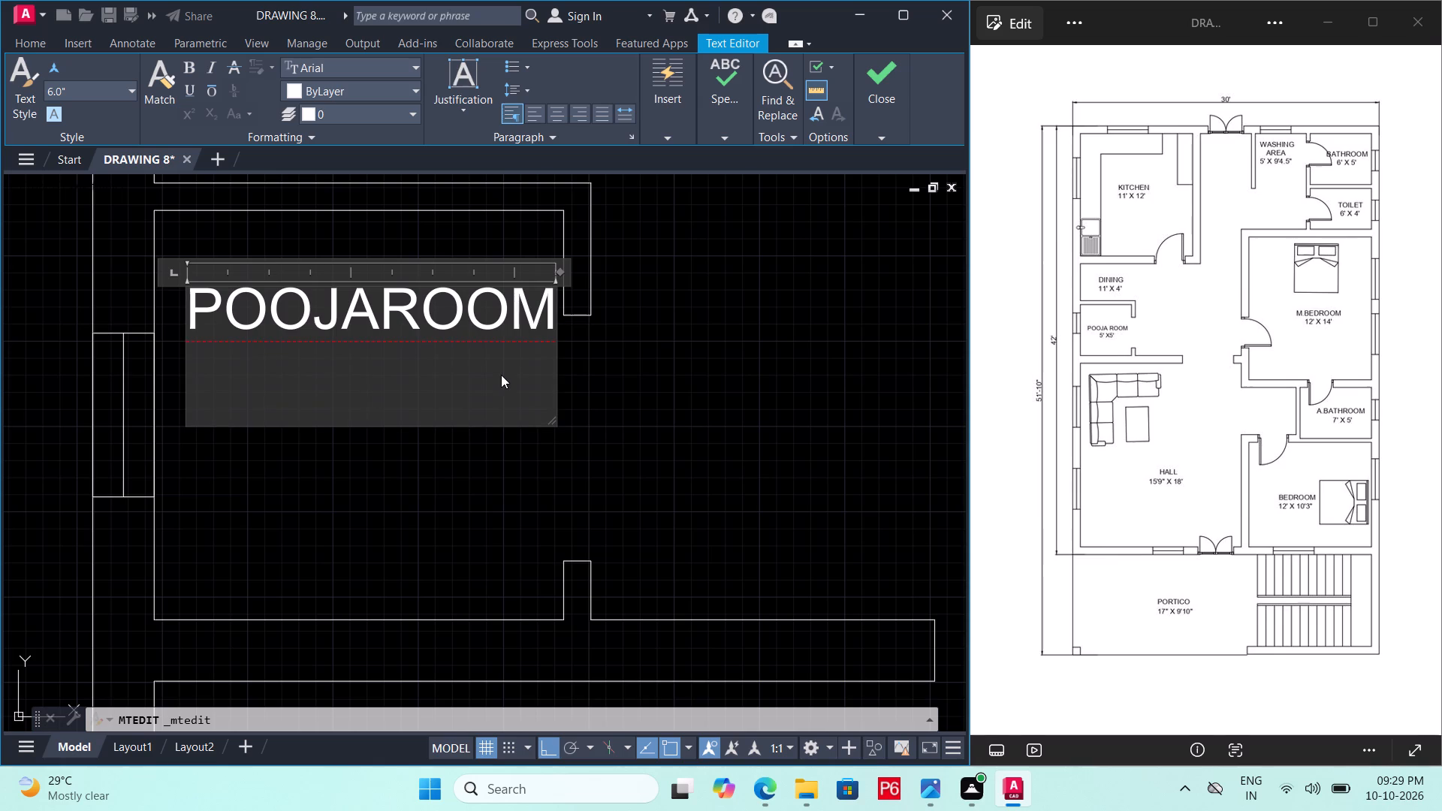
text(5')
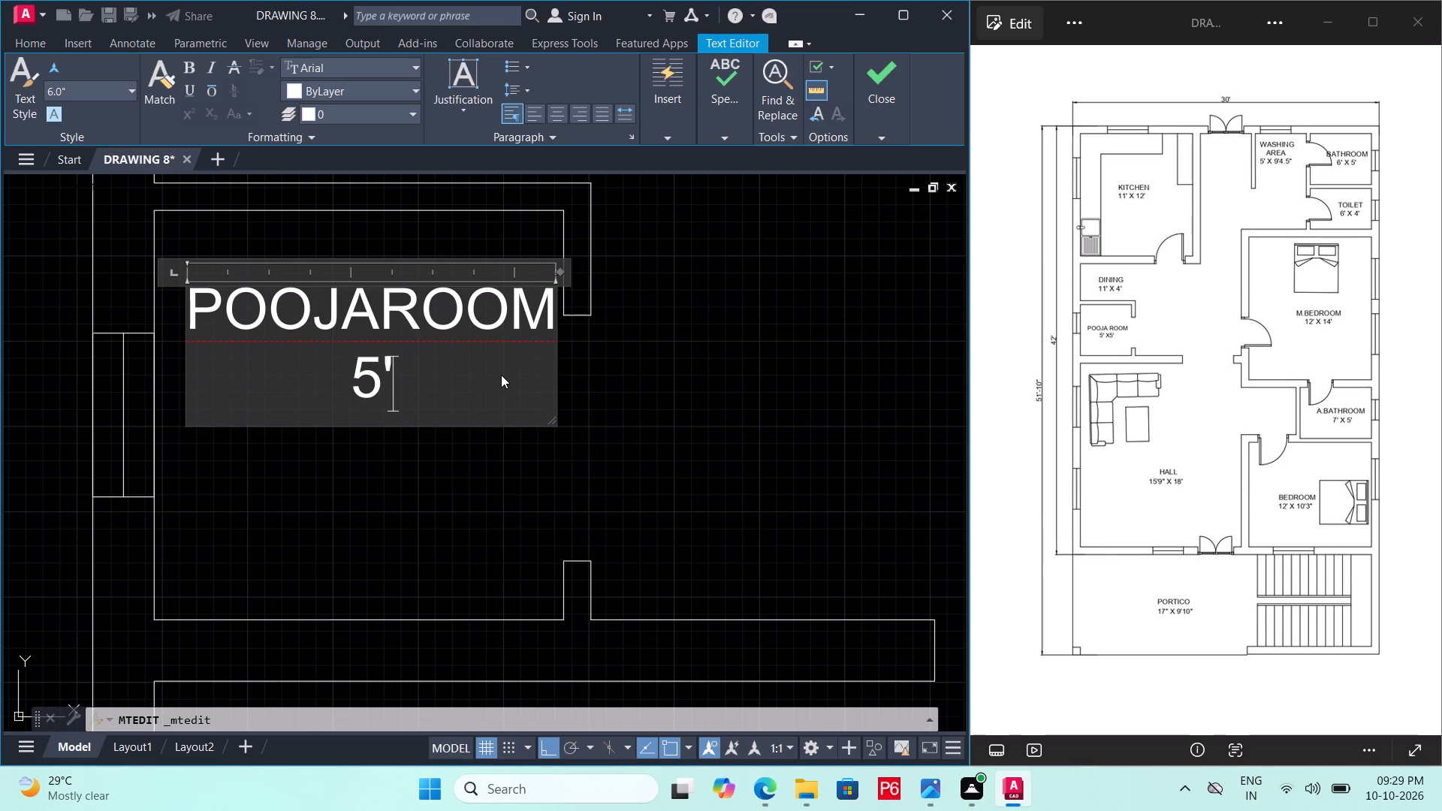
text(X5')
click(638, 414)
Replace the label text in the room directly south of the attached bathroom with BEDROOM and 12'X10'3" on two lines.
scroll(455, 401, down, 2)
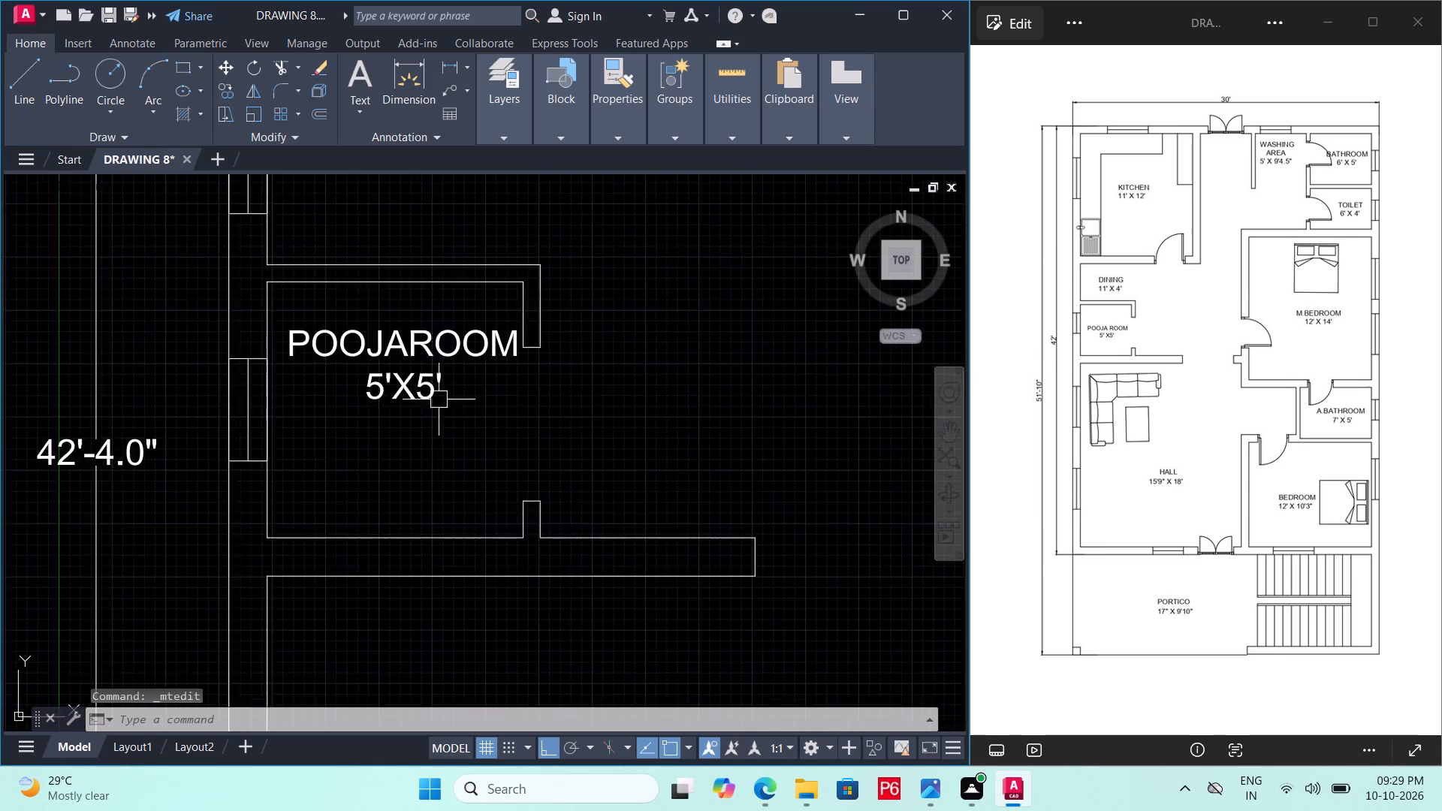
middle_drag(403, 393, 378, 298)
middle_drag(561, 490, 278, 328)
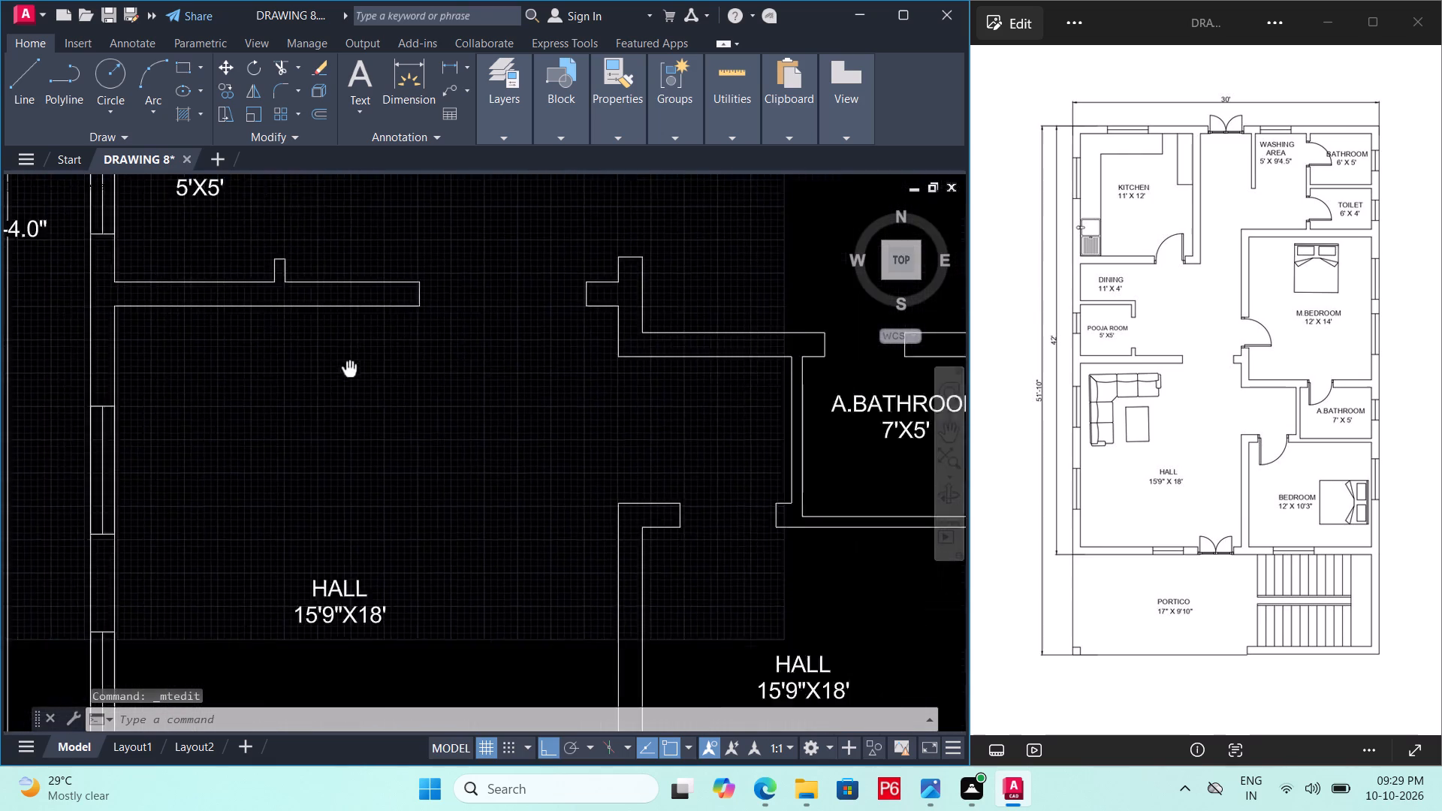
middle_drag(278, 328, 273, 326)
middle_drag(626, 563, 579, 399)
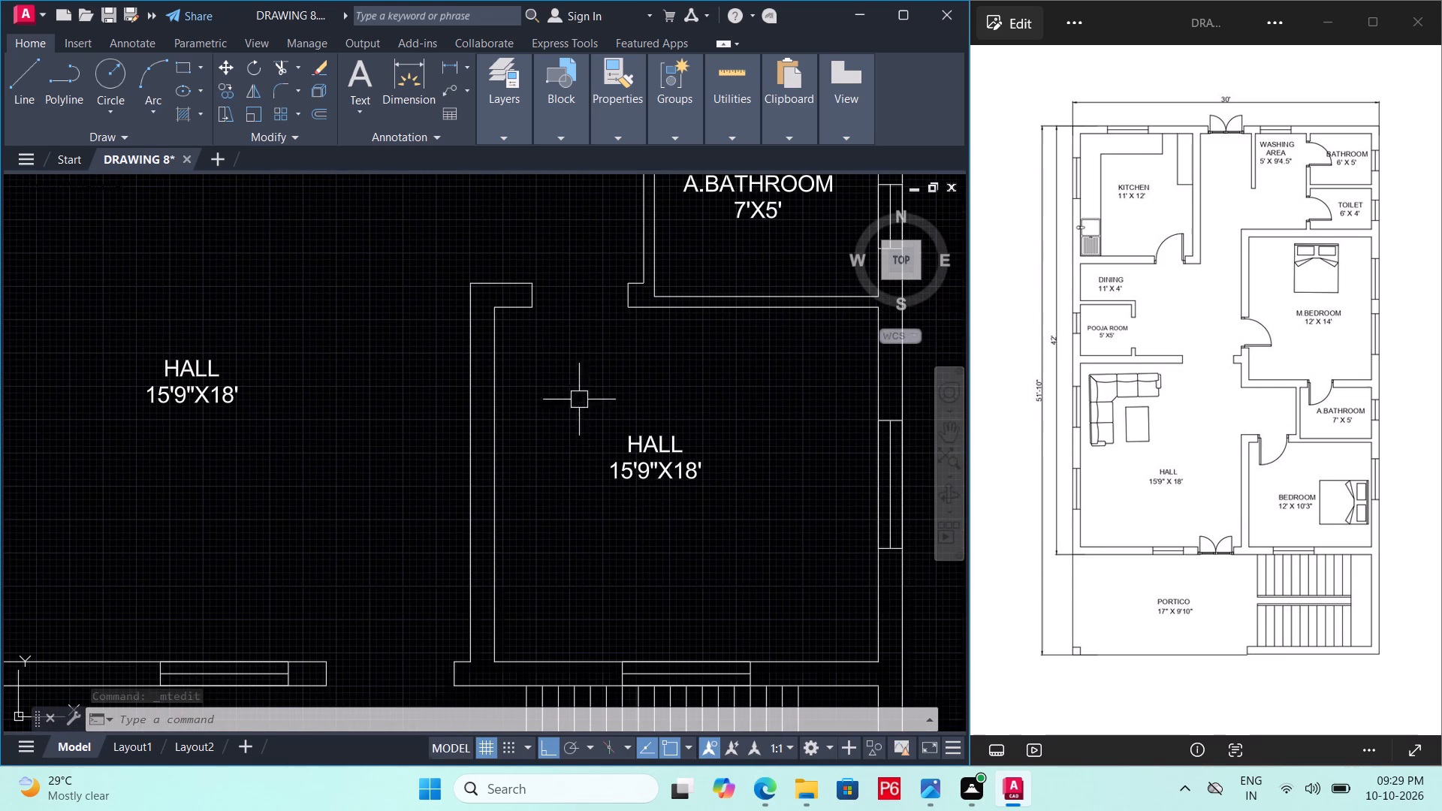
double_click(669, 473)
click(718, 471)
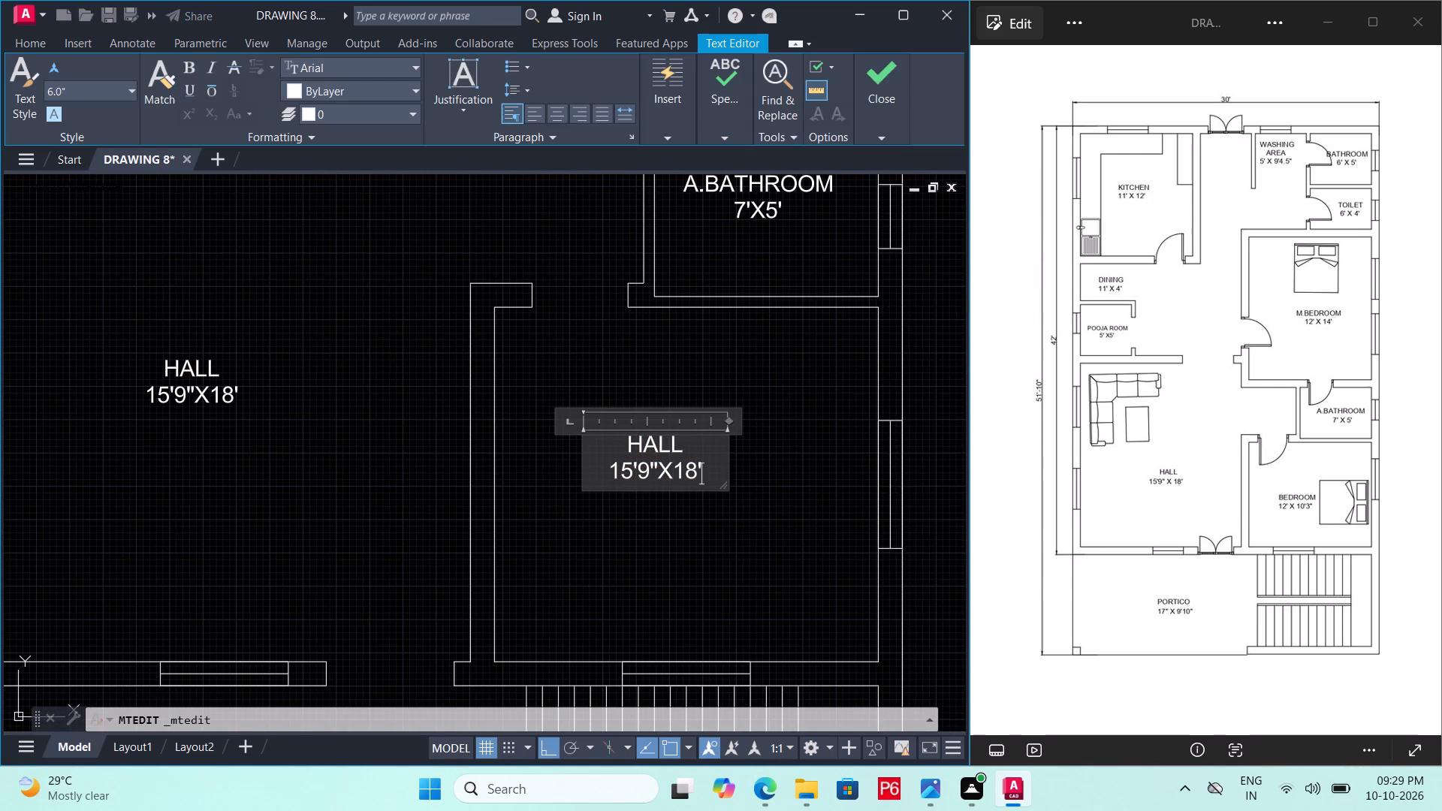
key(BackSpace)
key(BackSpace)
key(BackSpace)
key(BackSpace)
key(BackSpace)
key(BackSpace)
key(BackSpace)
key(BackSpace)
key(BackSpace)
key(BackSpace)
key(BackSpace)
key(BackSpace)
key(BackSpace)
key(BackSpace)
key(BackSpace)
key(BackSpace)
key(BackSpace)
key(BackSpace)
key(BackSpace)
key(BackSpace)
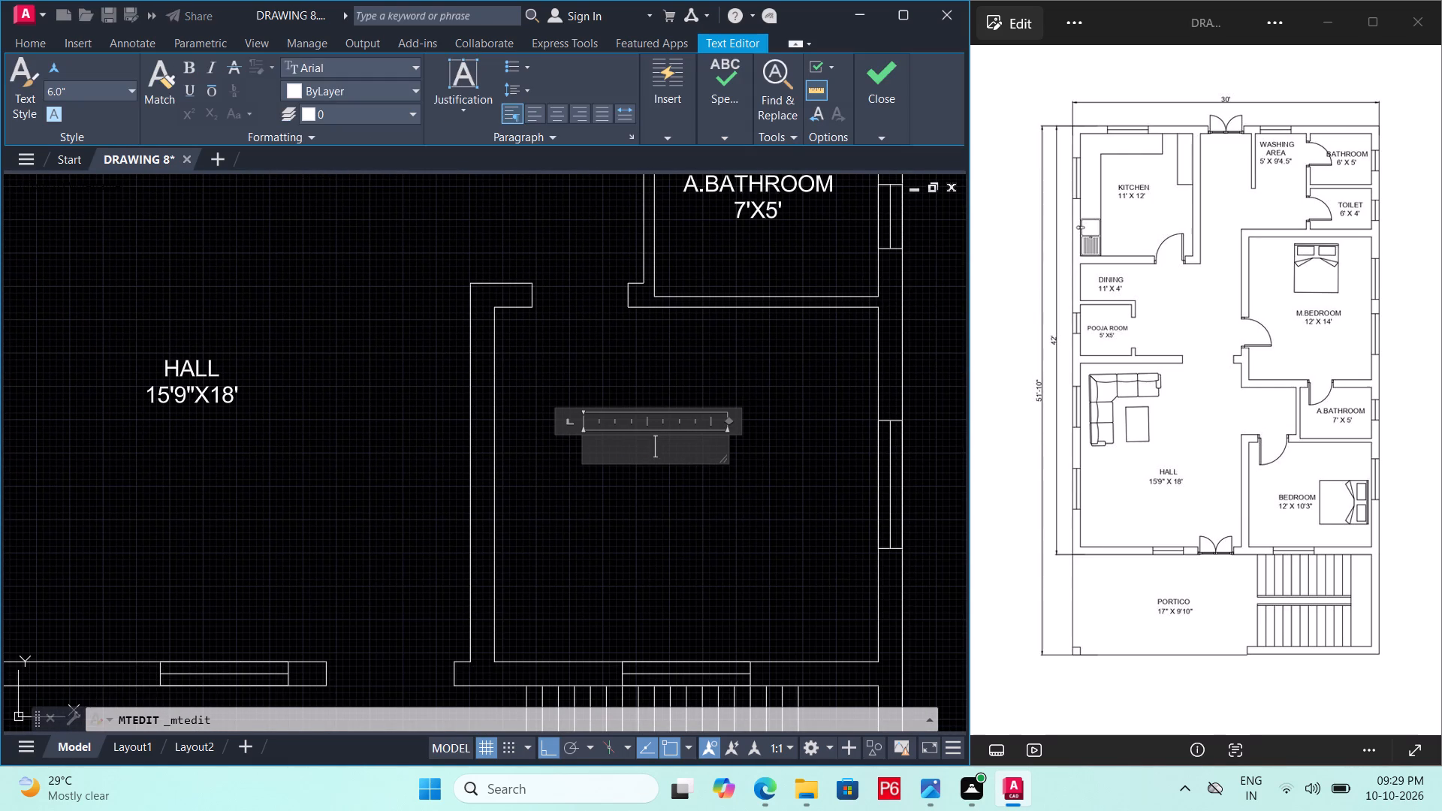
text(BED)
key(r)
text(OOM)
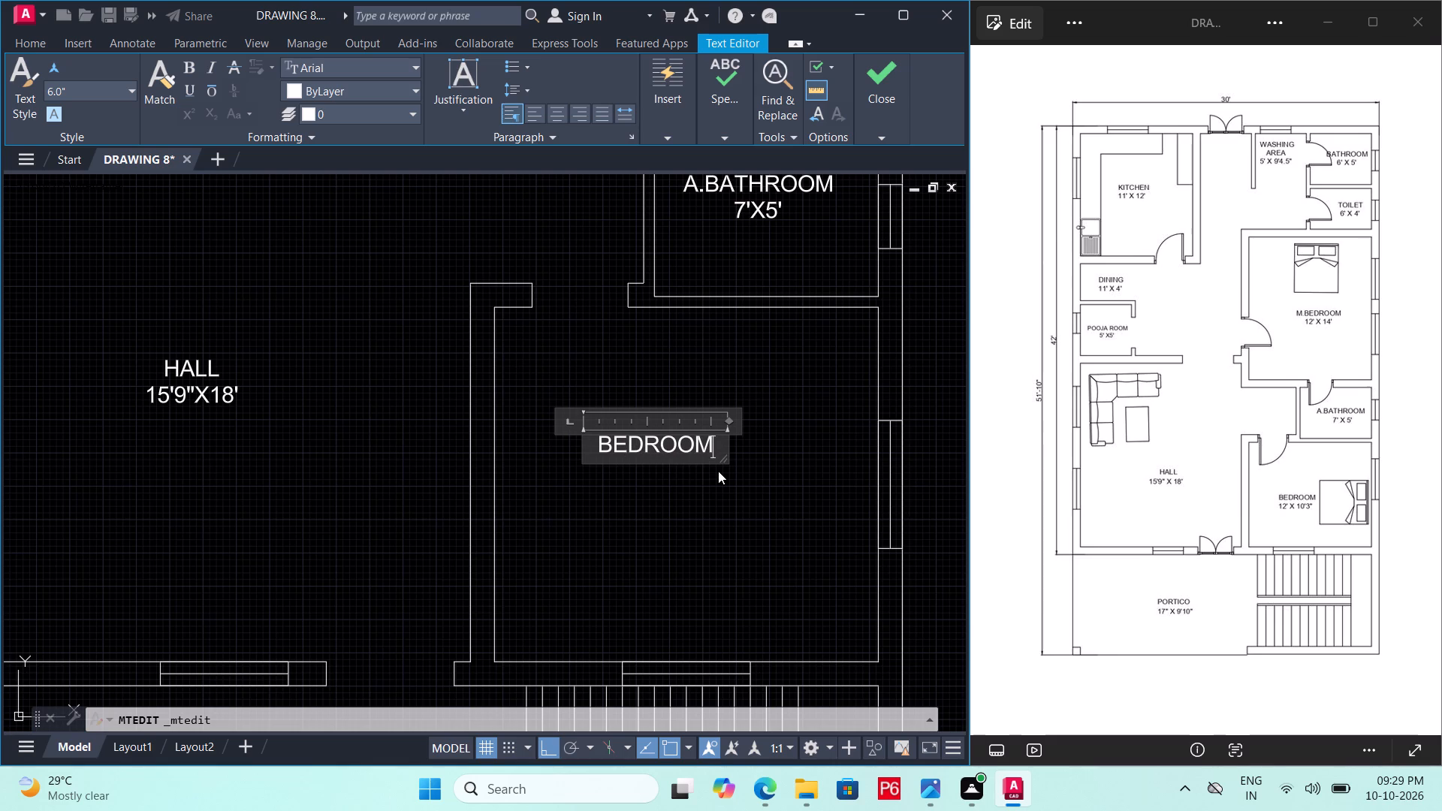
key(Return)
text(12')
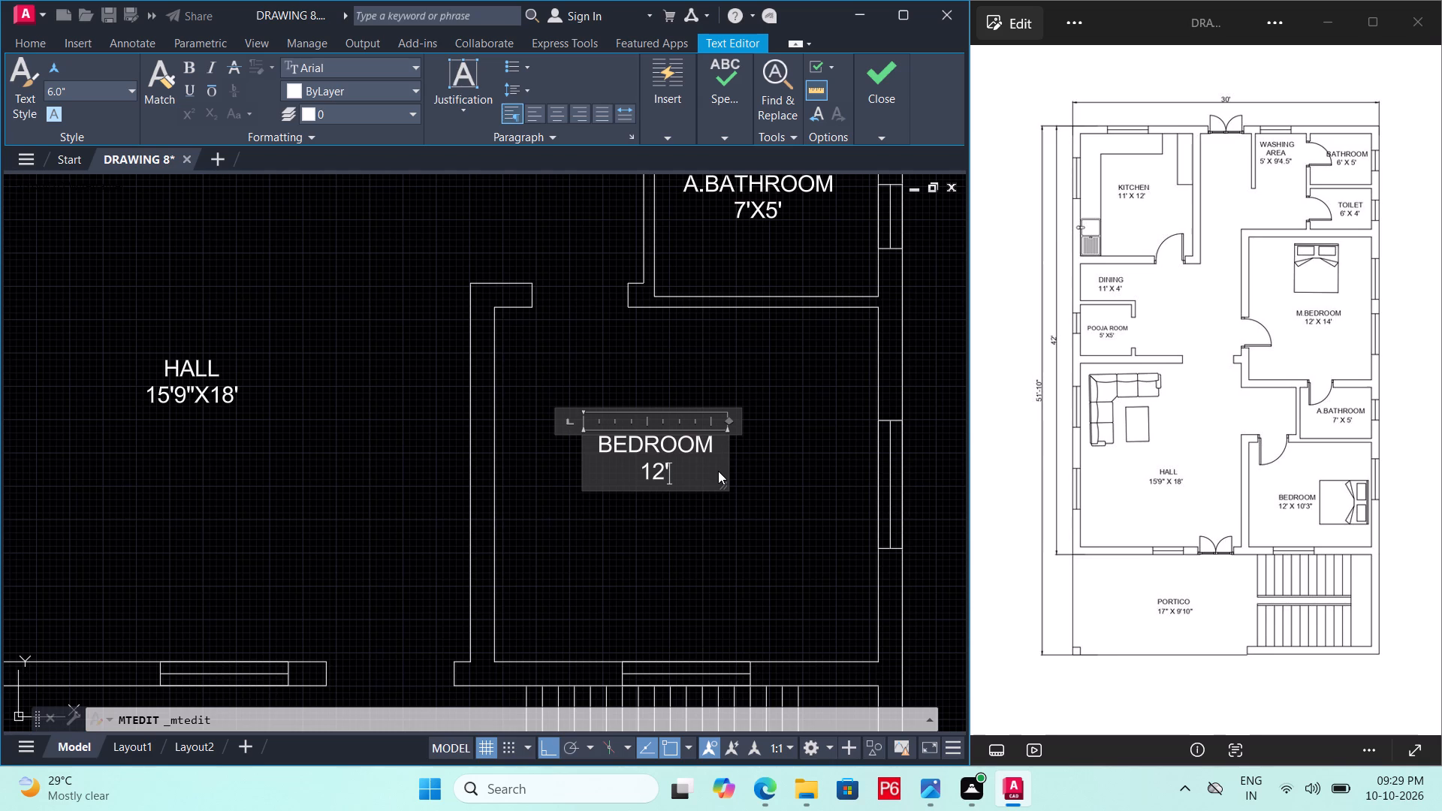
key(x)
text(10'3")
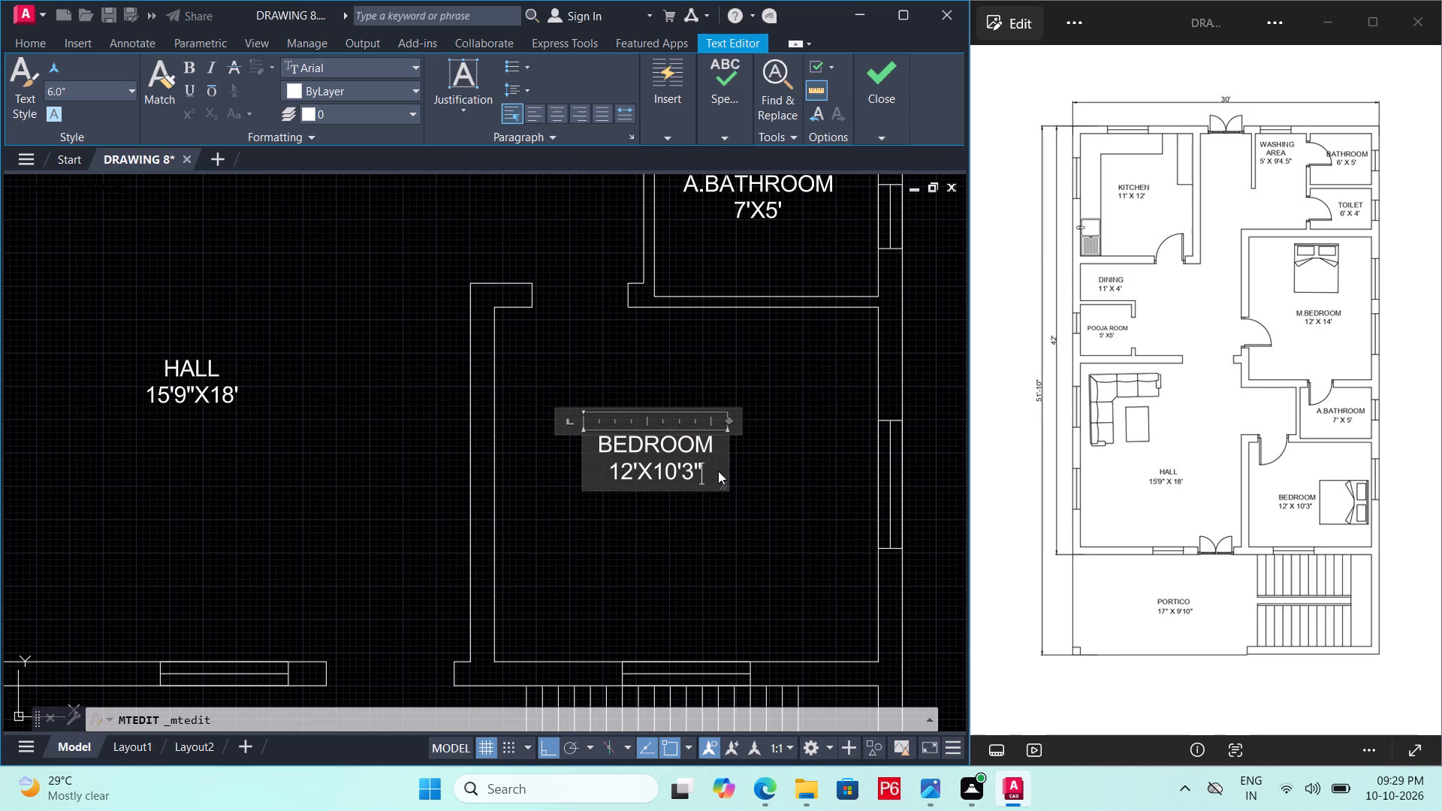
double_click(766, 505)
Move the BEDROOM label diagonally southeast within its room, with Ortho mode turned off.
click(653, 454)
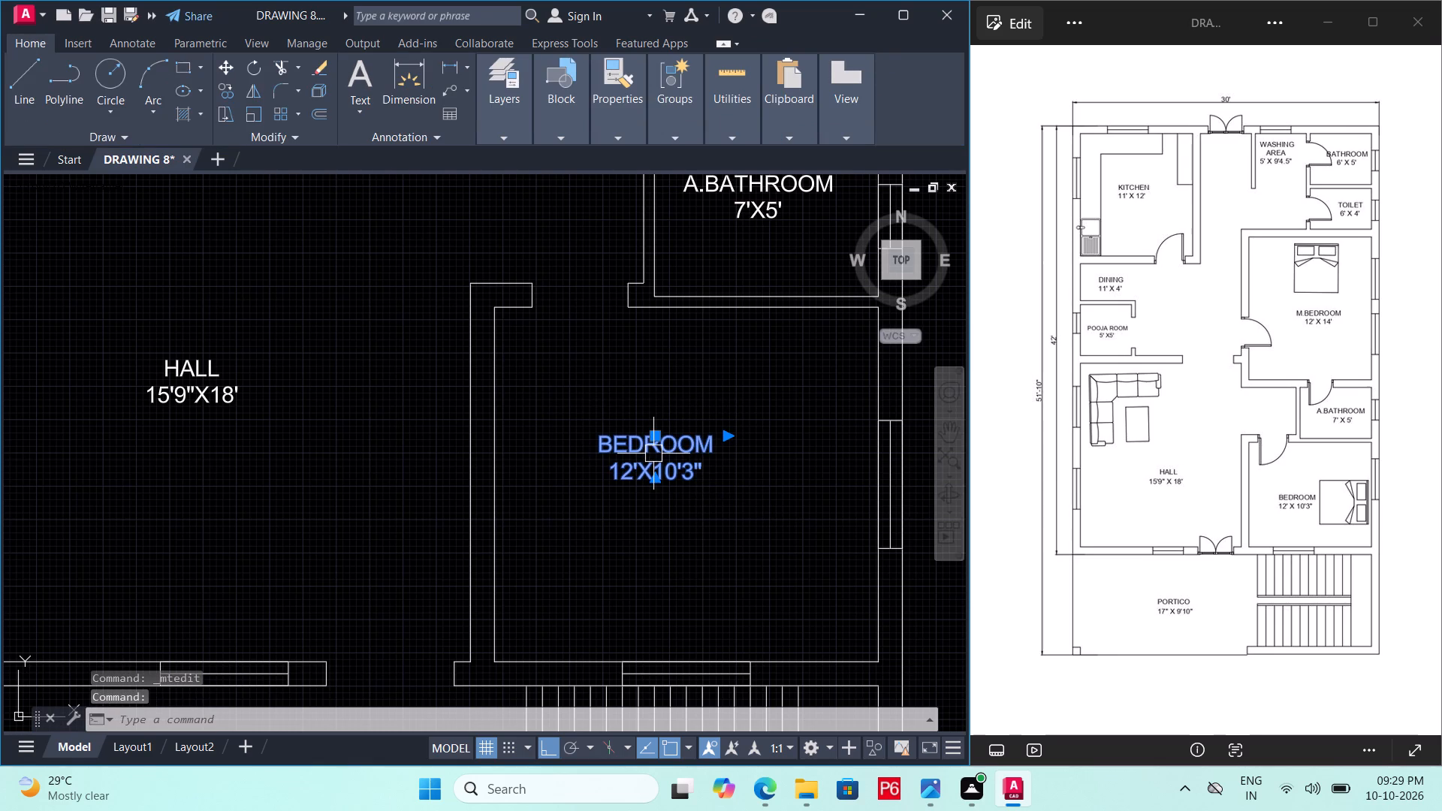
key(m)
key(space)
click(668, 457)
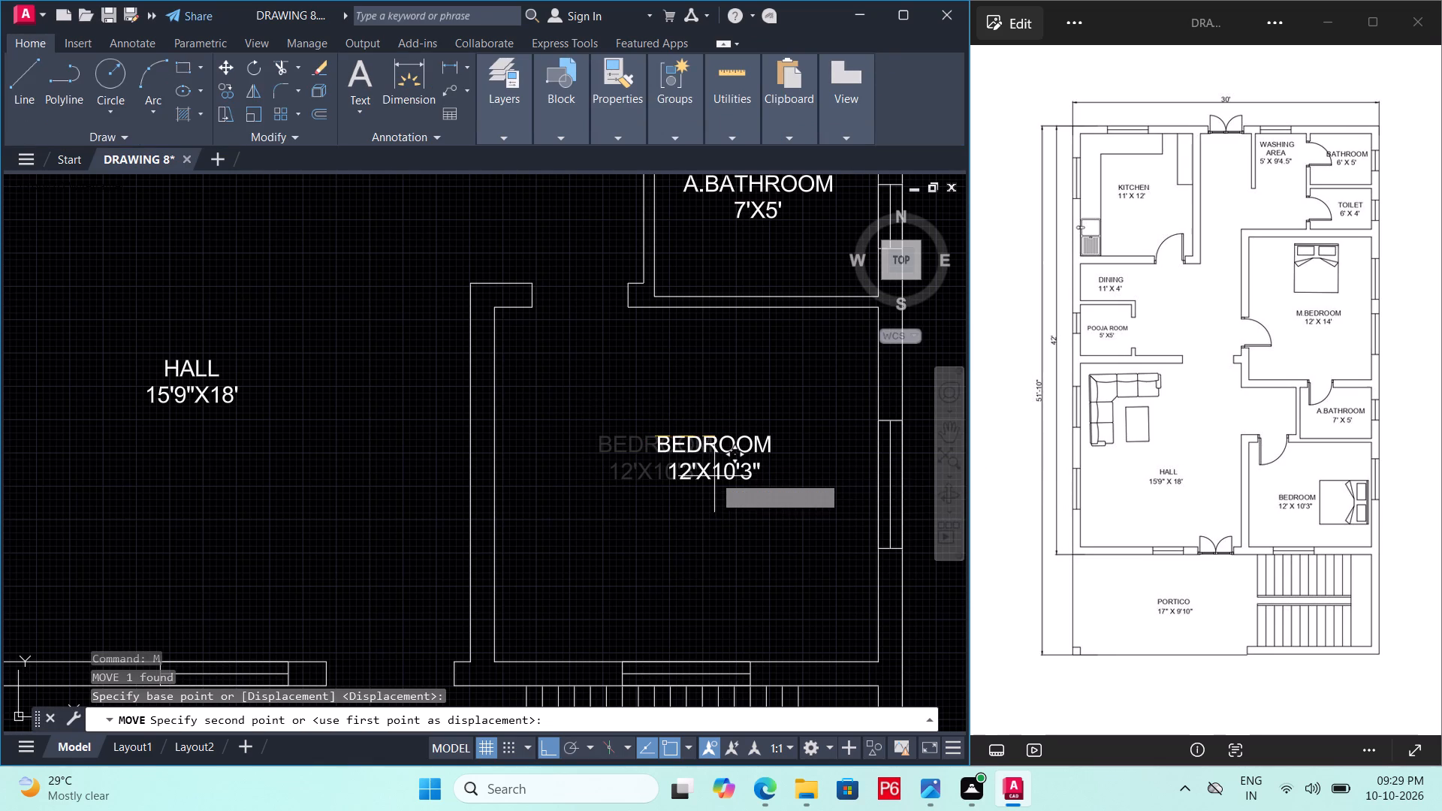
key(F8)
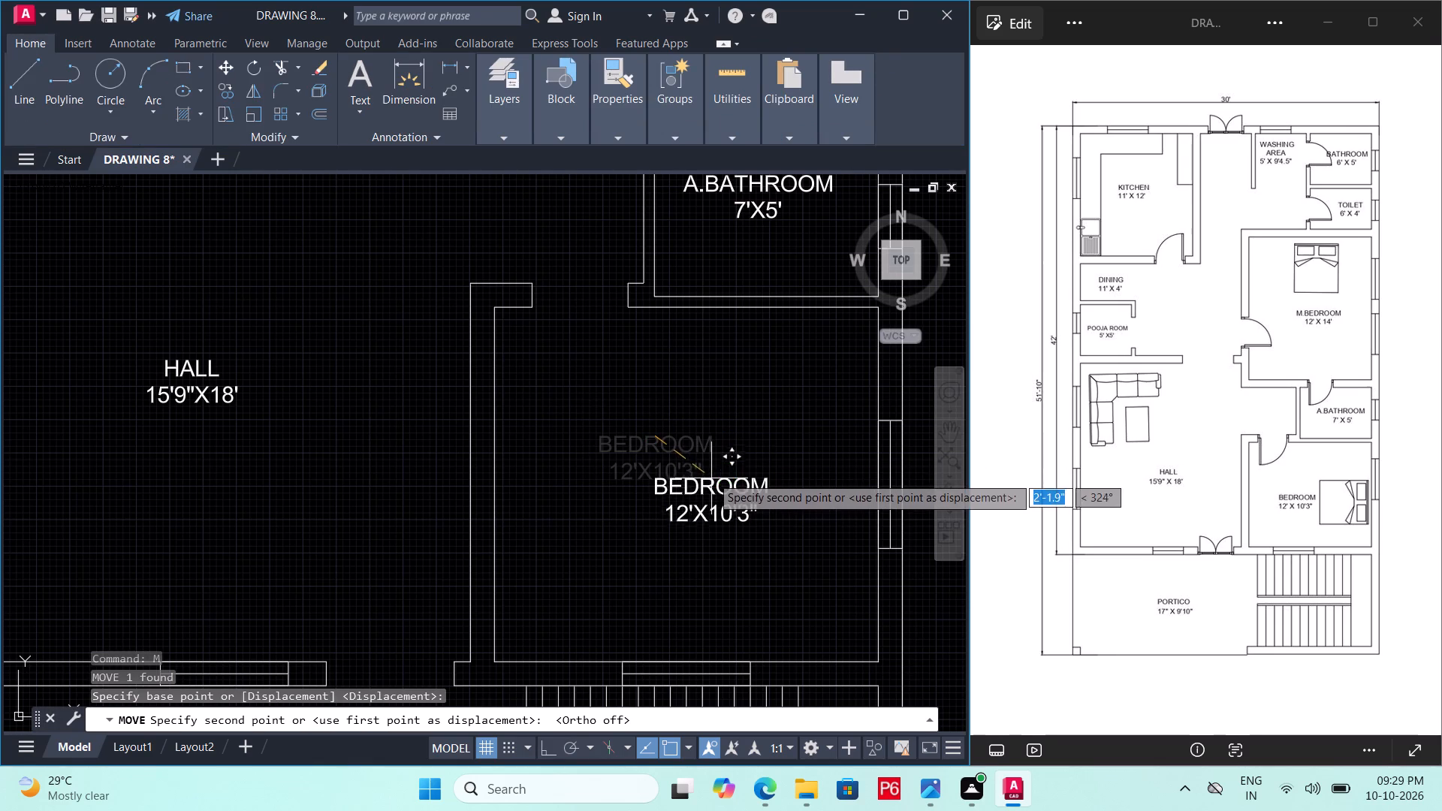
click(706, 465)
Move the BEDROOM label up and to the west so it sits nearer the middle of its room.
click(699, 499)
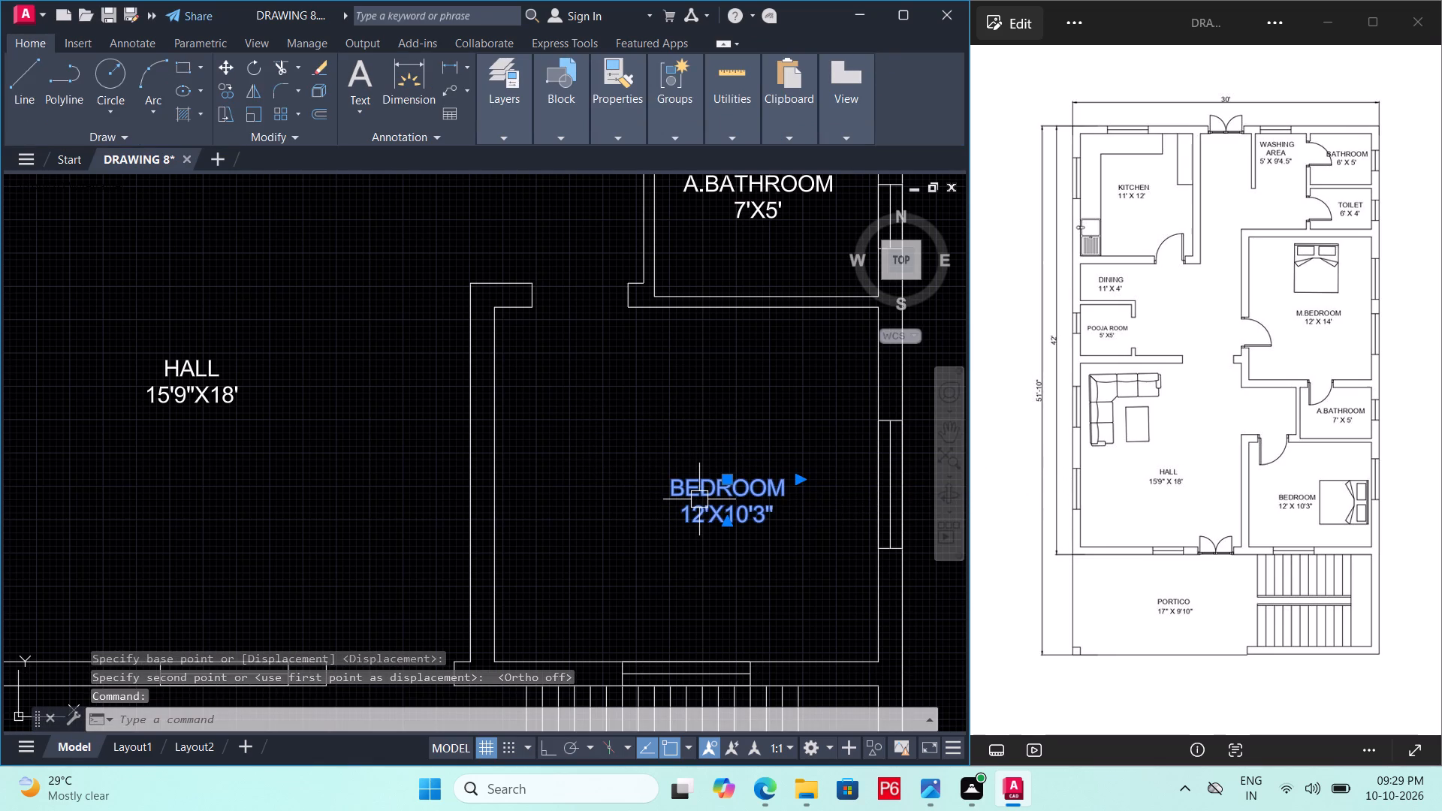
text(M)
key(space)
click(699, 499)
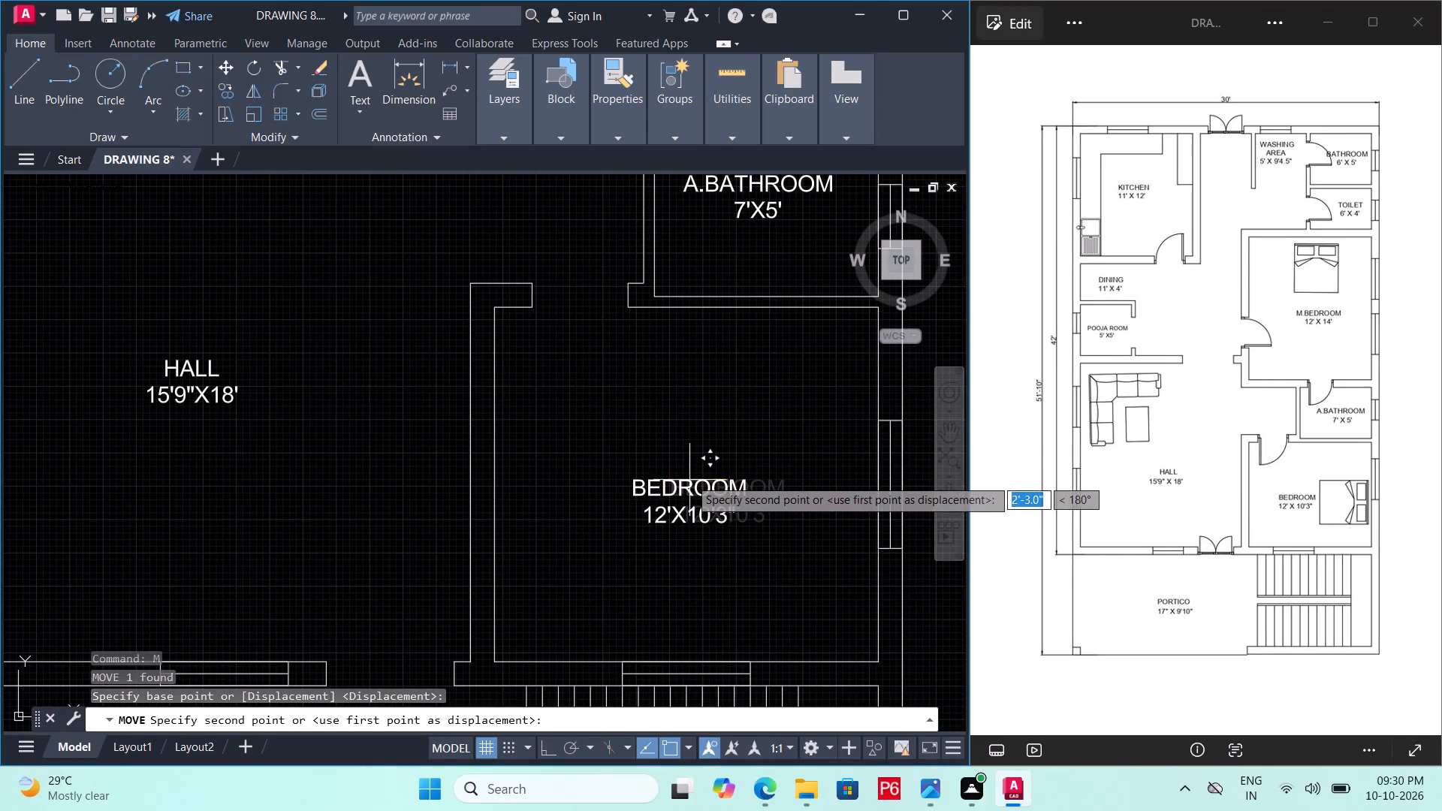
click(695, 467)
click(699, 484)
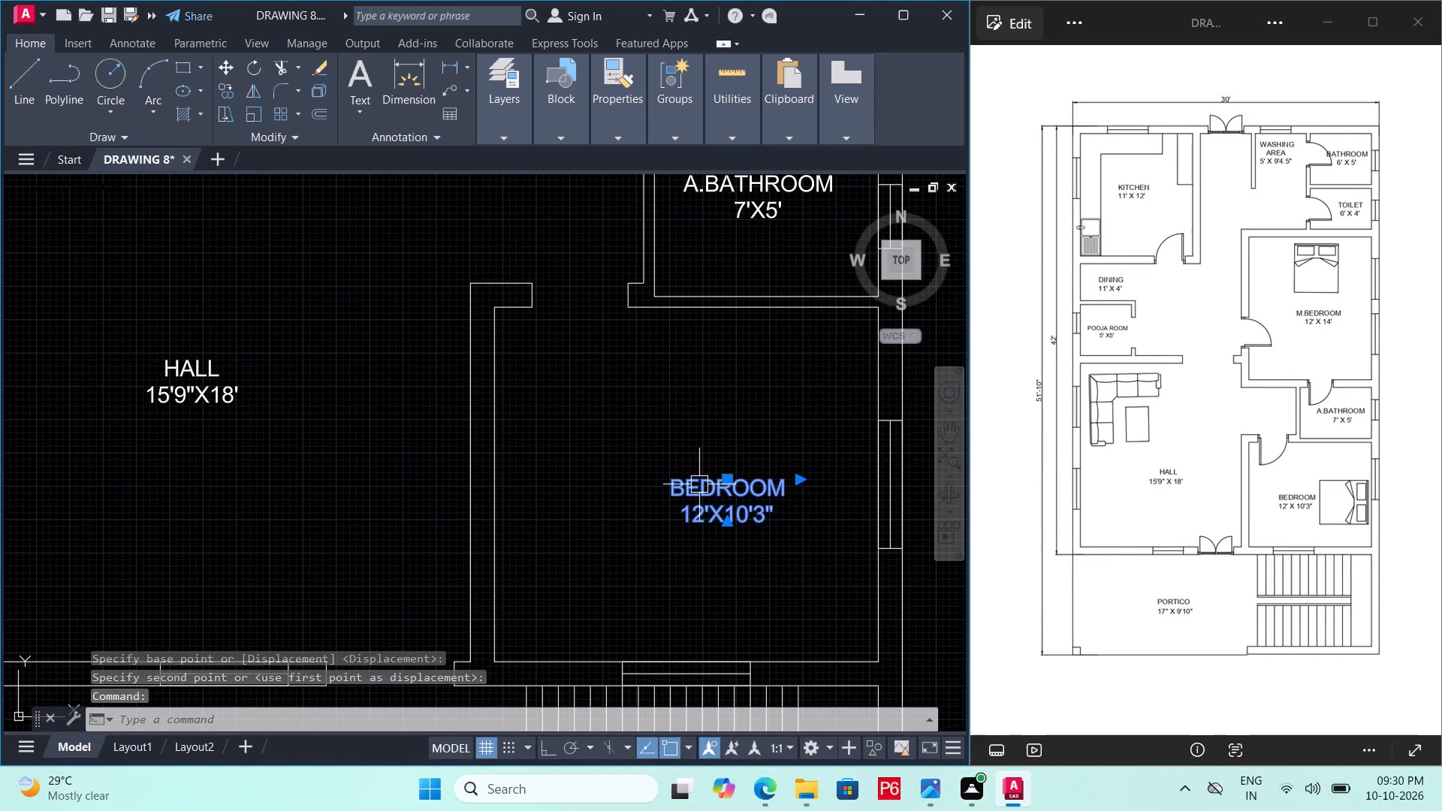
text(M)
key(space)
click(699, 484)
click(692, 458)
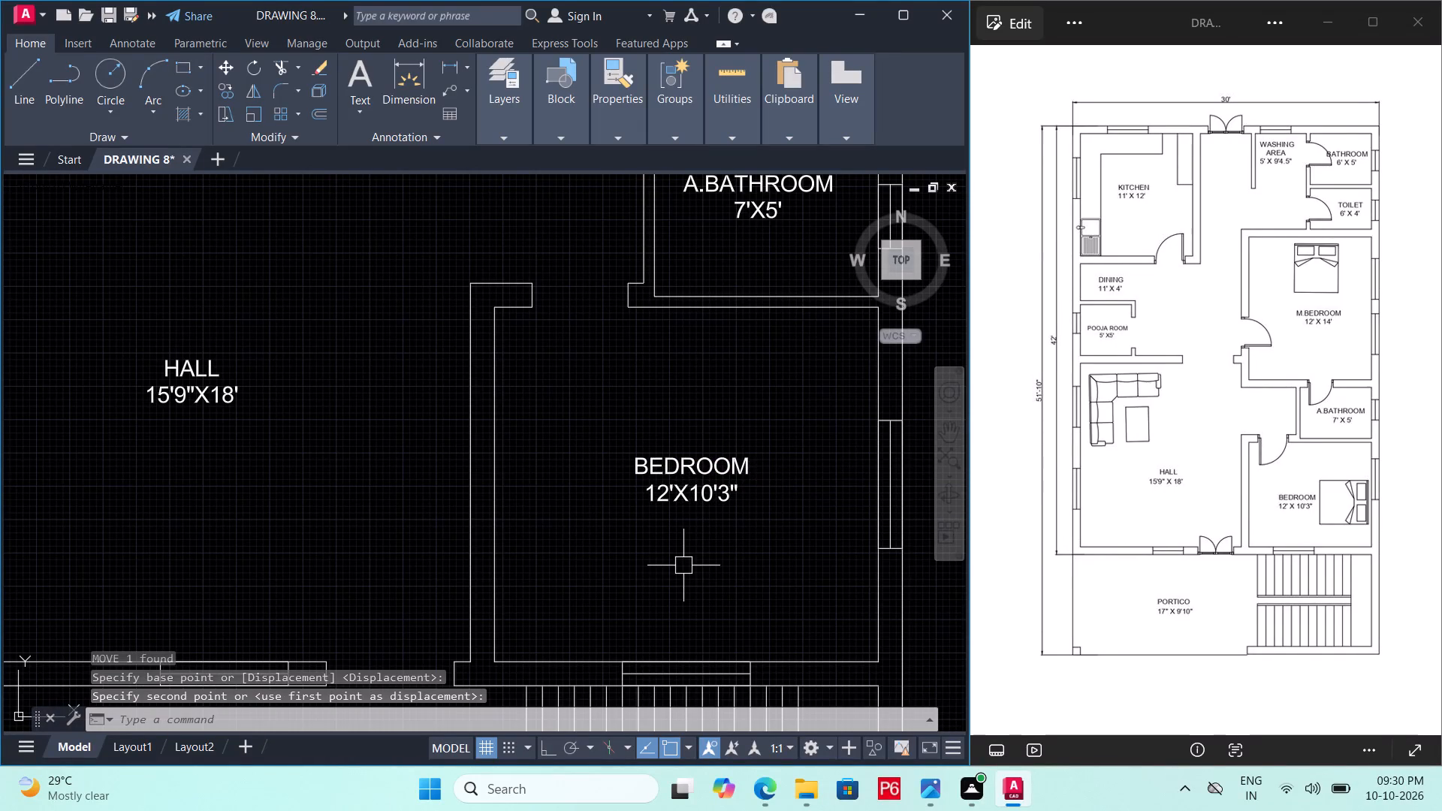
Save the drawing.
key(ctrl+s)
key(ctrl+s)
key(ctrl+s)
Replace the HALL label text in the open area west of the staircase with PORTICO and 17'X9'10" on two lines.
scroll(683, 559, down, 1)
middle_drag(683, 559, 686, 575)
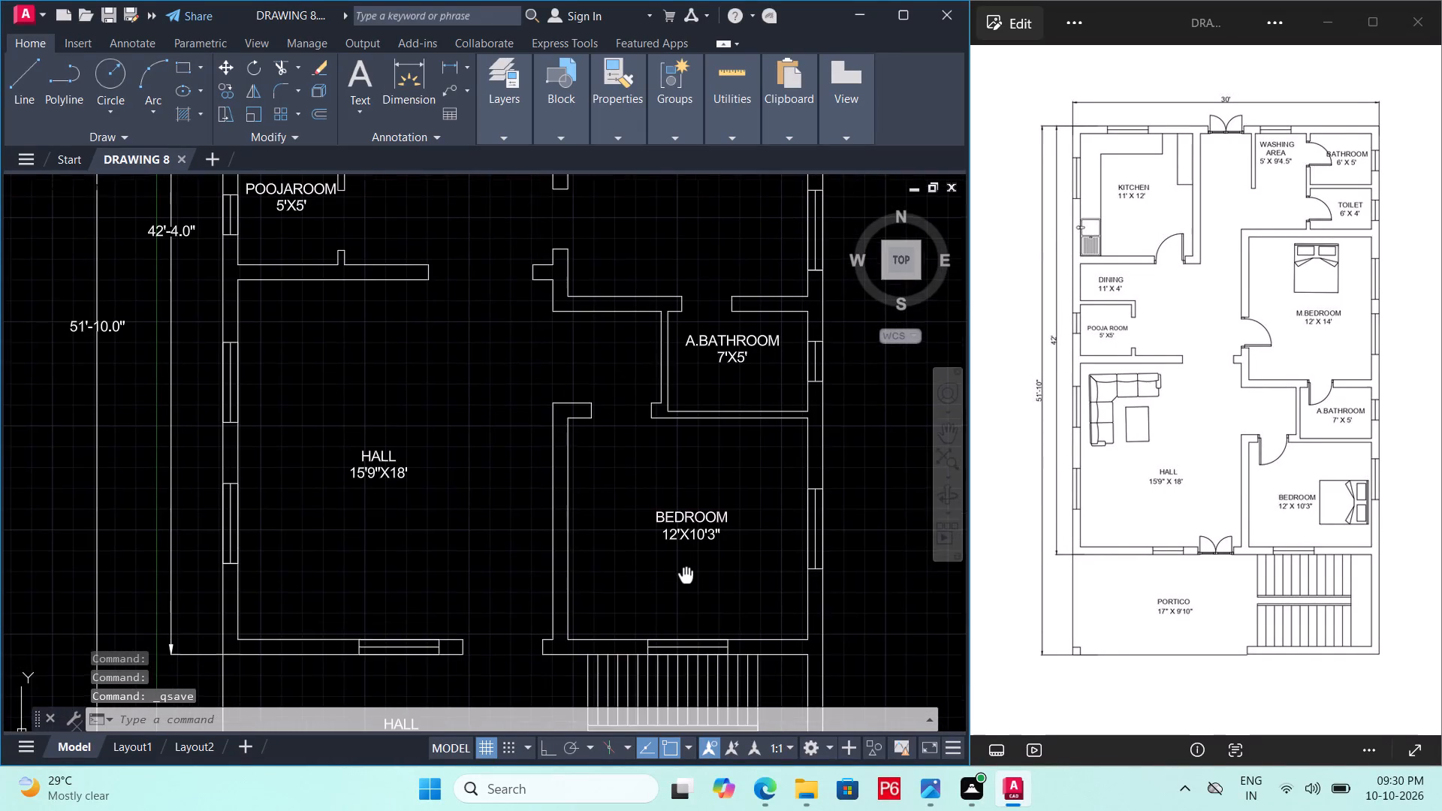
middle_drag(686, 575, 681, 565)
scroll(635, 497, down, 1)
middle_drag(628, 550, 633, 473)
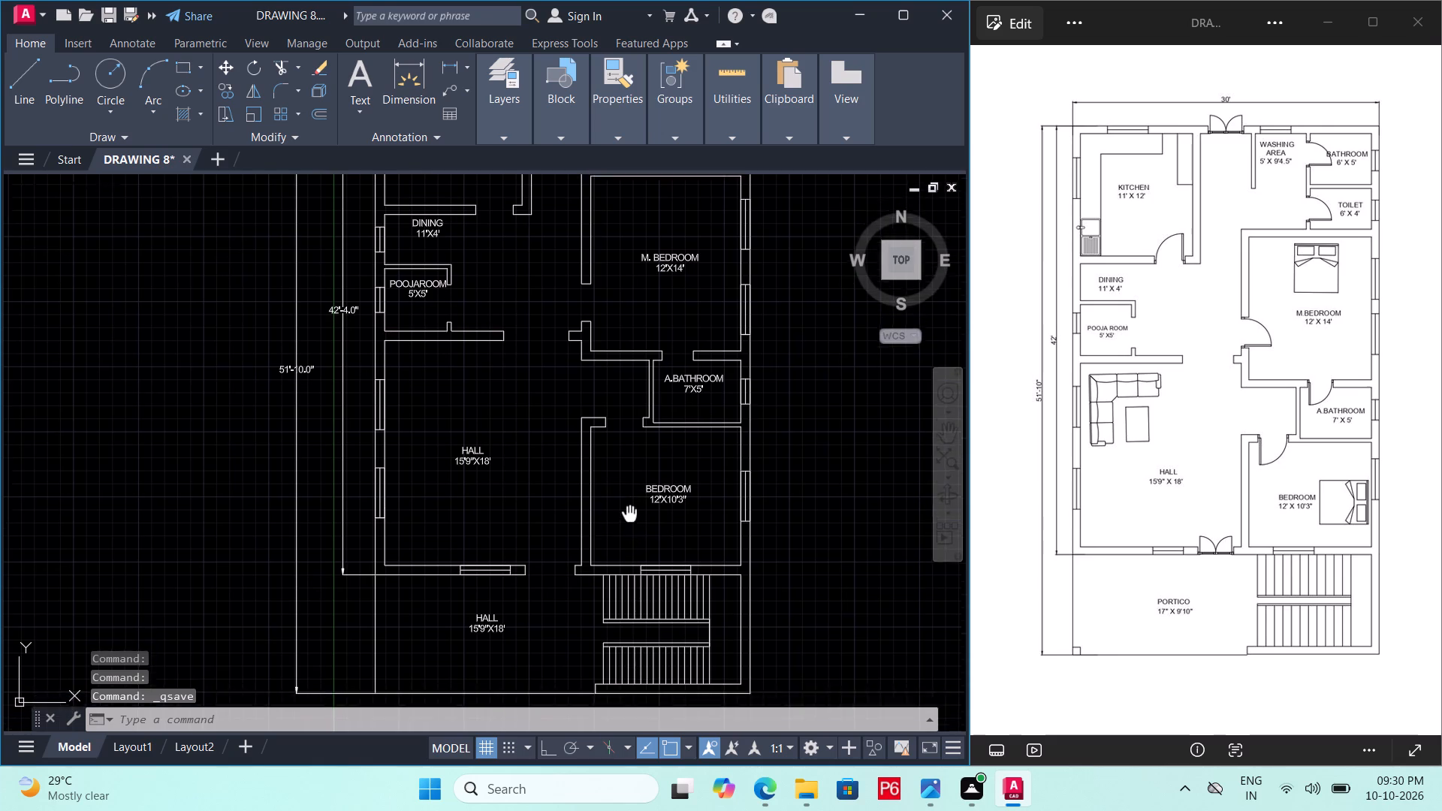
middle_drag(633, 473, 639, 429)
scroll(466, 528, up, 2)
double_click(566, 508)
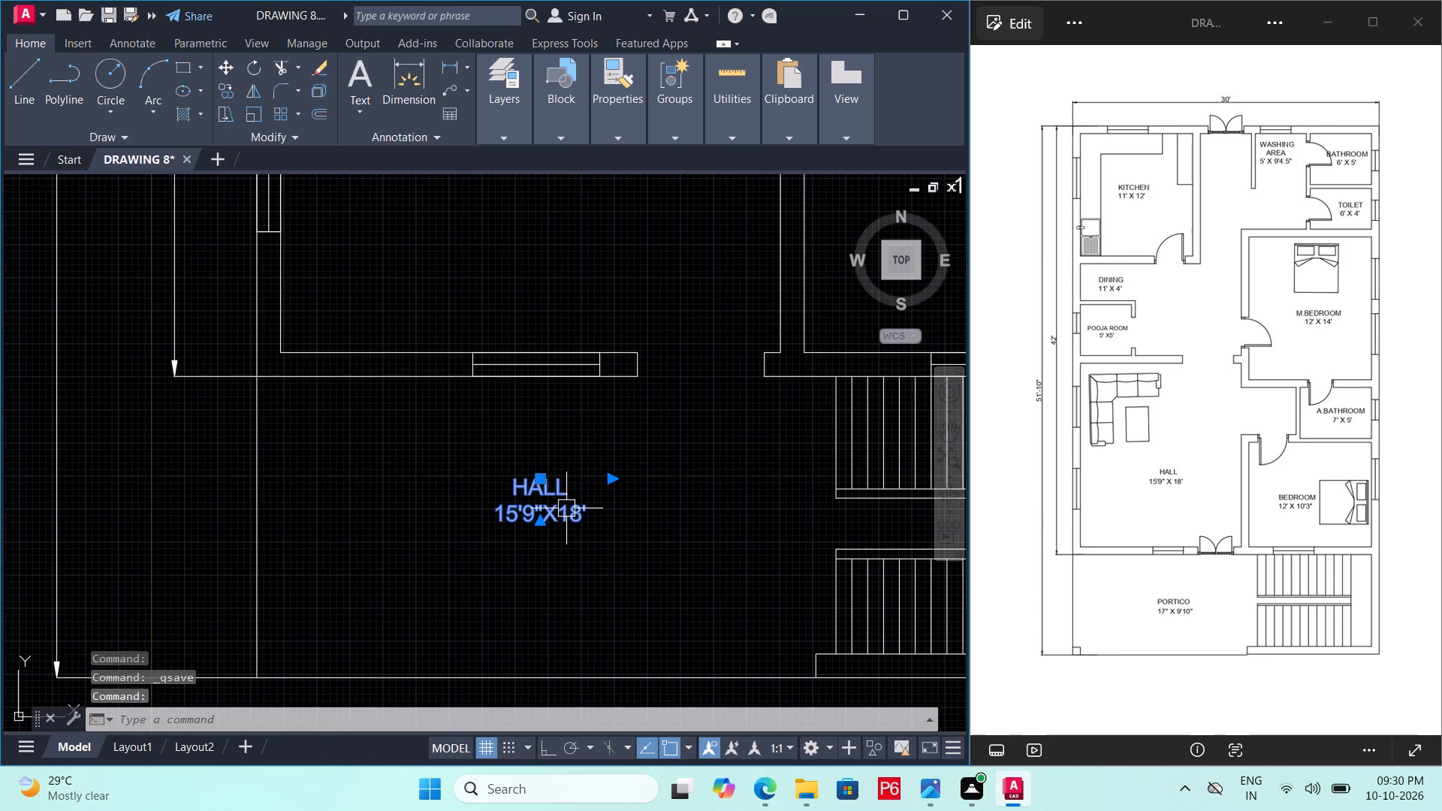
click(596, 508)
key(BackSpace)
key(BackSpace)
key(BackSpace)
key(BackSpace)
key(BackSpace)
key(BackSpace)
key(BackSpace)
key(BackSpace)
key(BackSpace)
key(BackSpace)
key(BackSpace)
key(BackSpace)
key(BackSpace)
key(BackSpace)
key(BackSpace)
key(BackSpace)
key(BackSpace)
key(BackSpace)
key(BackSpace)
key(BackSpace)
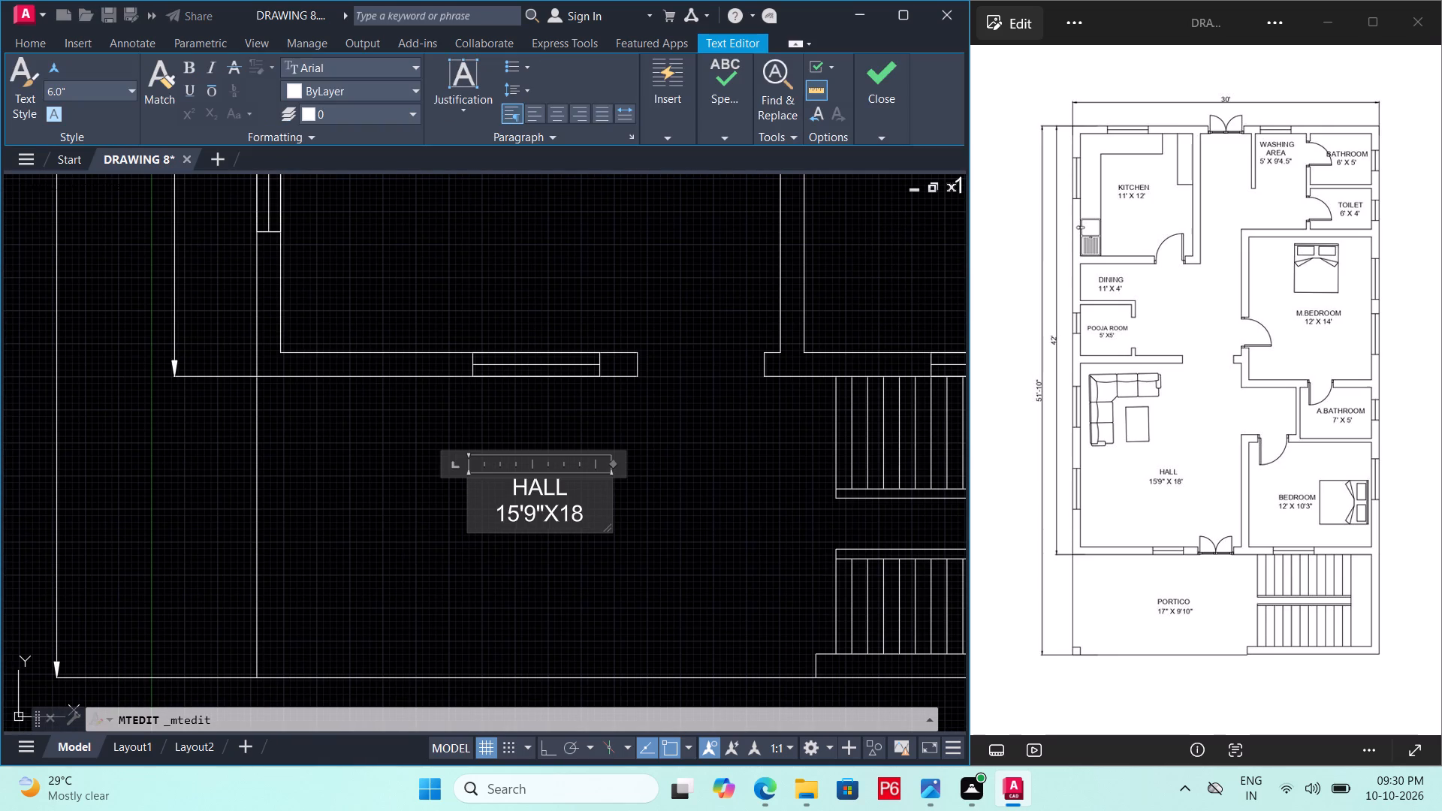
text(POR)
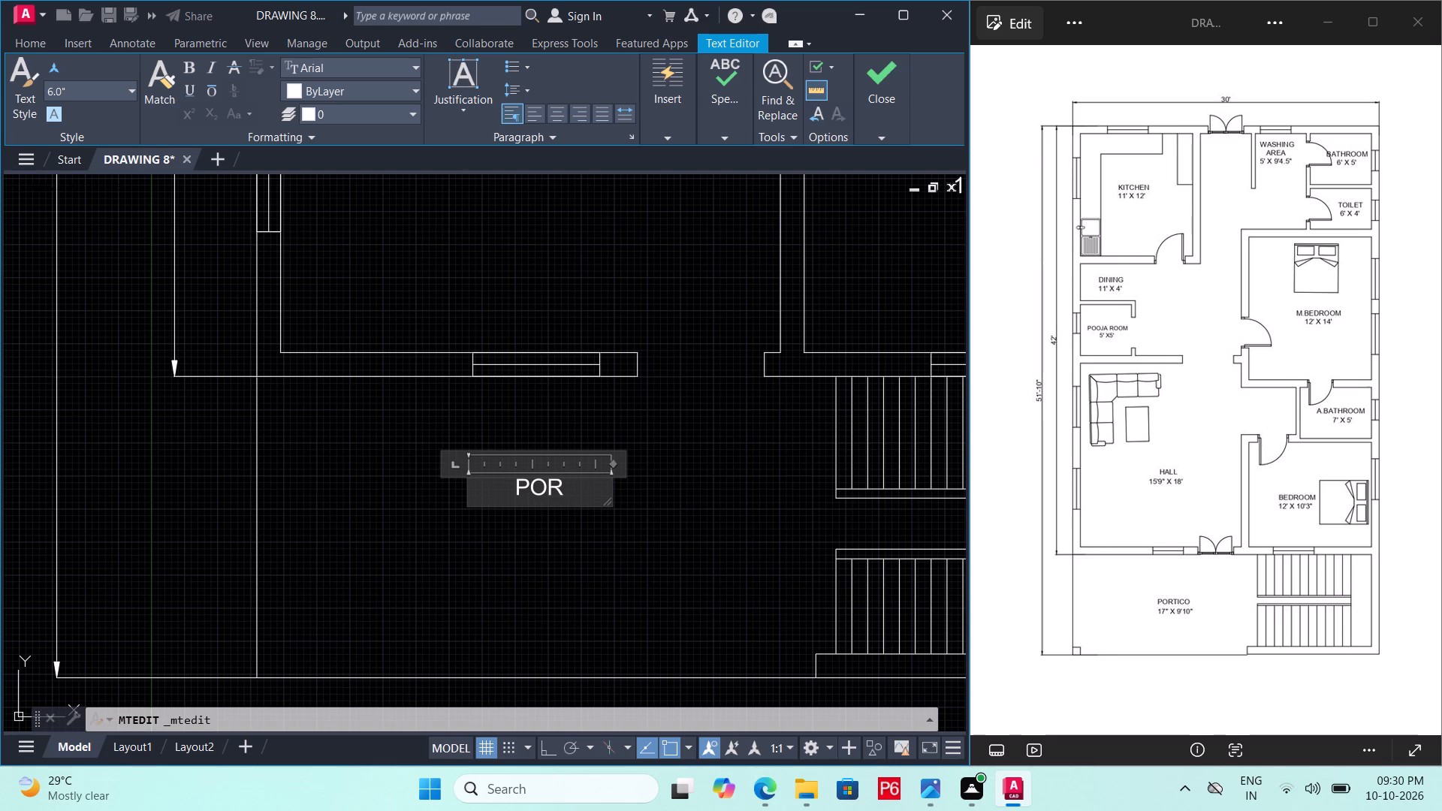
text(TIC)
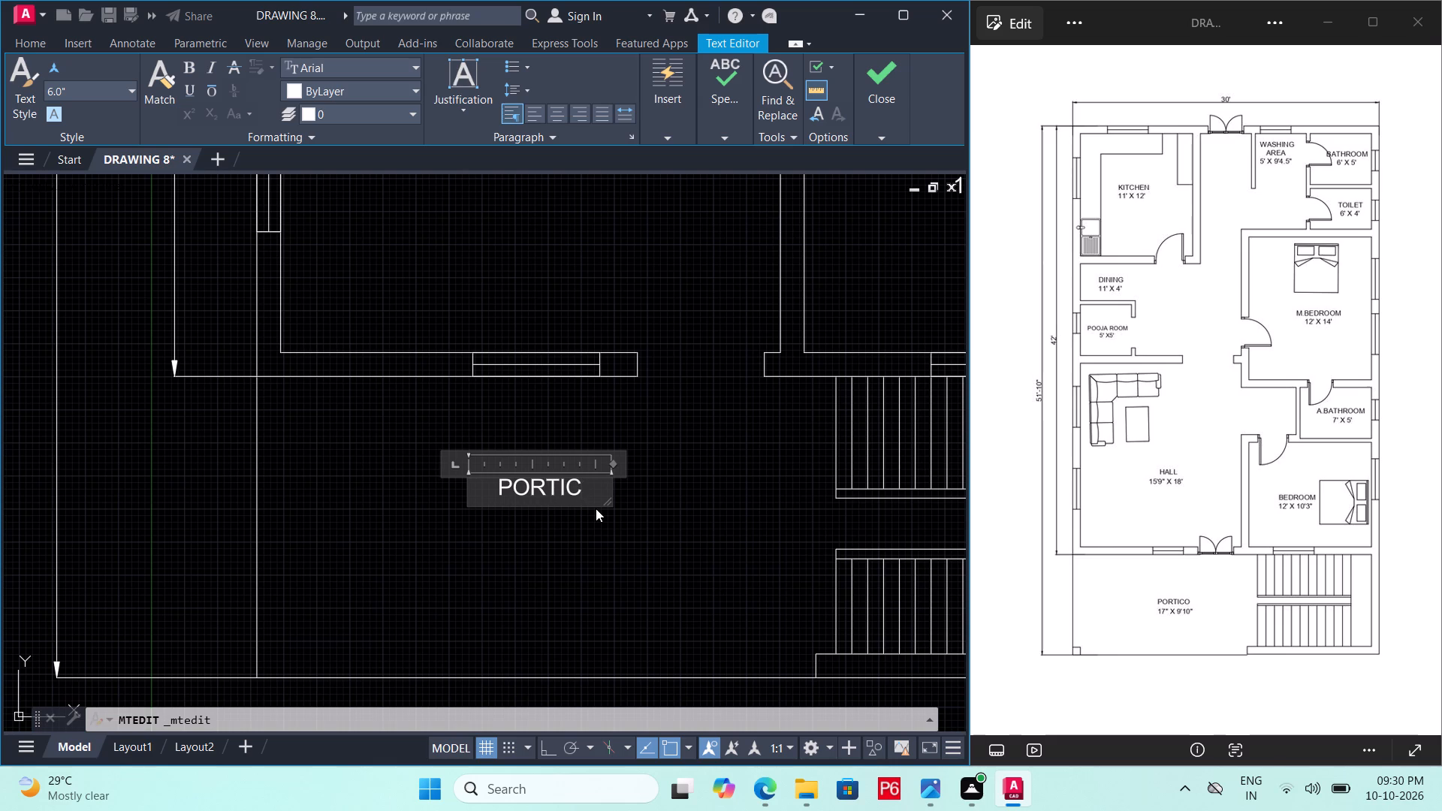
key(o)
key(Return)
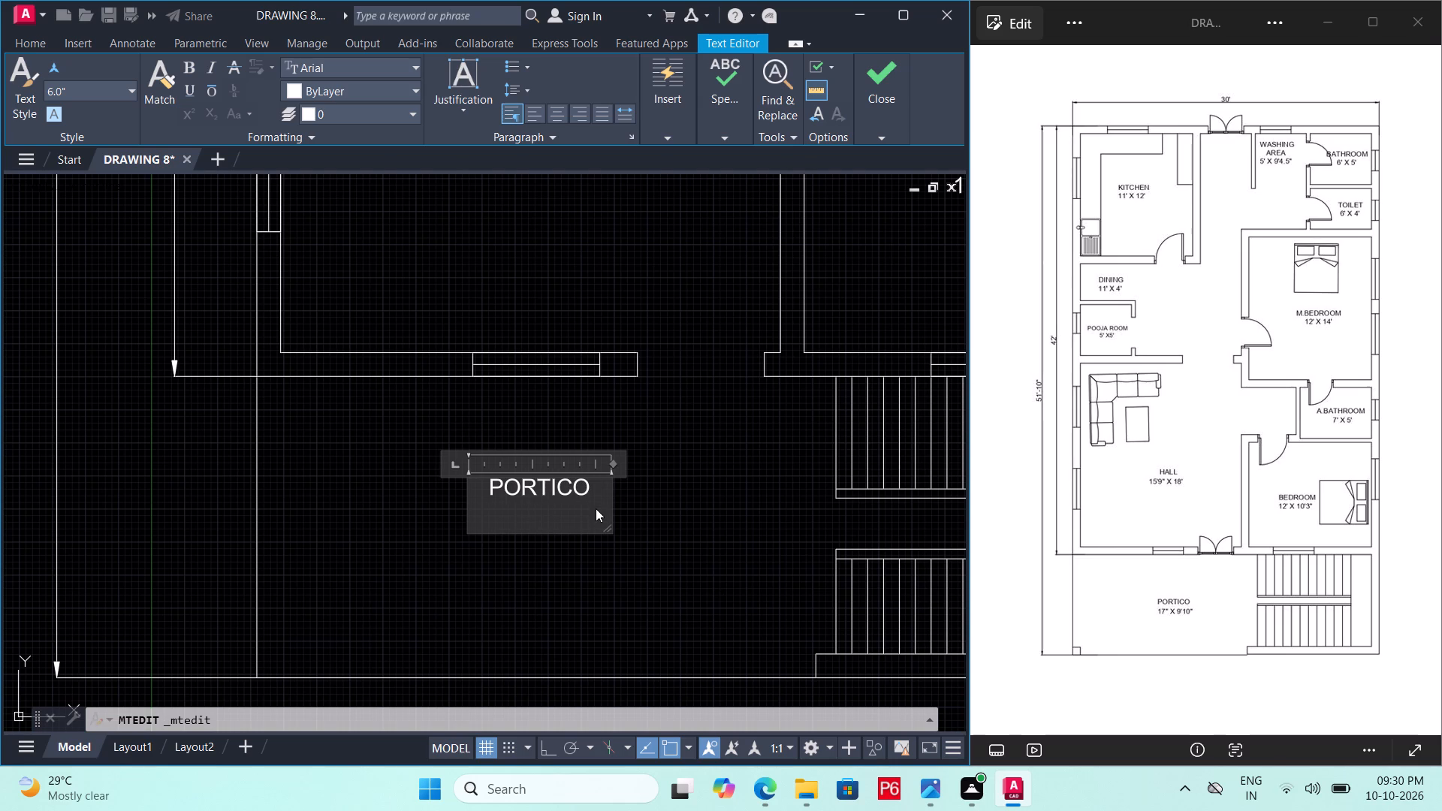
text(17')
text(X9)
key(apostrophe)
text(10")
click(621, 517)
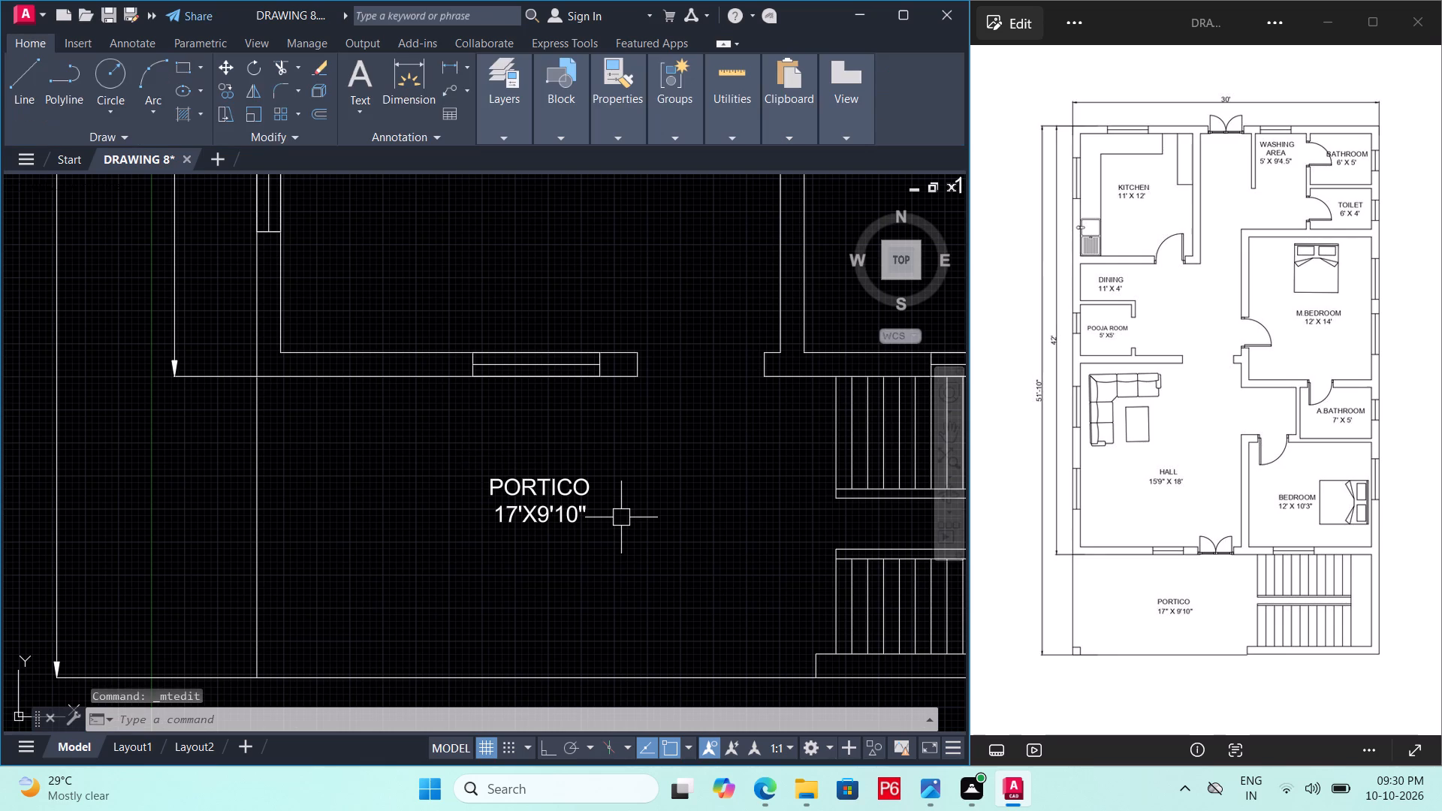
Save the drawing with the finished room labels.
key(ctrl+s)
key(ctrl+s)
key(ctrl+s)
key(ctrl+s)
key(ctrl+s)
Open DesignCenter and look through the blocks in DUPLEX HEREMATHc.dwg for door and furniture blocks matching the reference plan.
scroll(621, 517, down, 2)
middle_drag(621, 519, 541, 606)
middle_drag(565, 493, 551, 665)
middle_drag(547, 641, 546, 547)
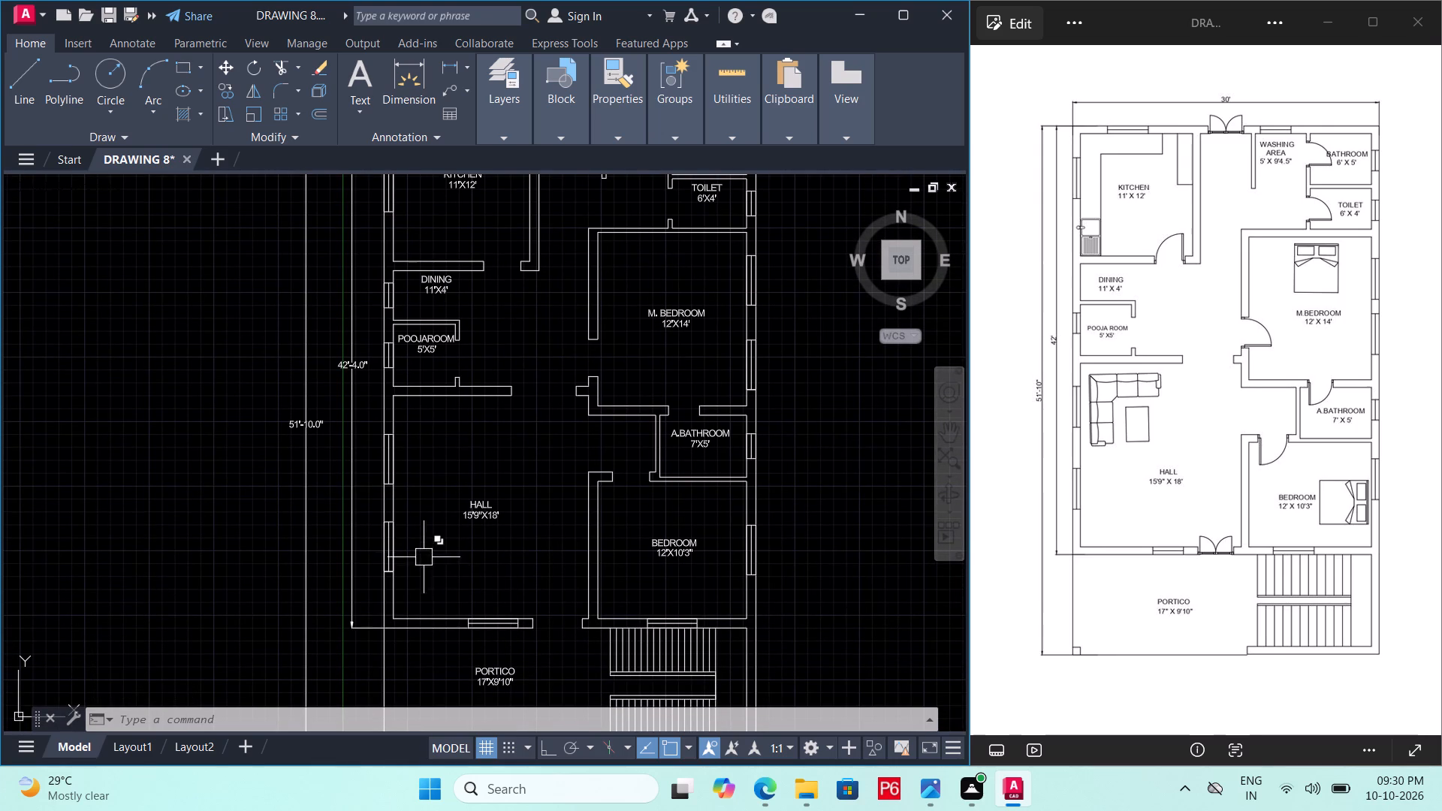
middle_drag(408, 553, 587, 547)
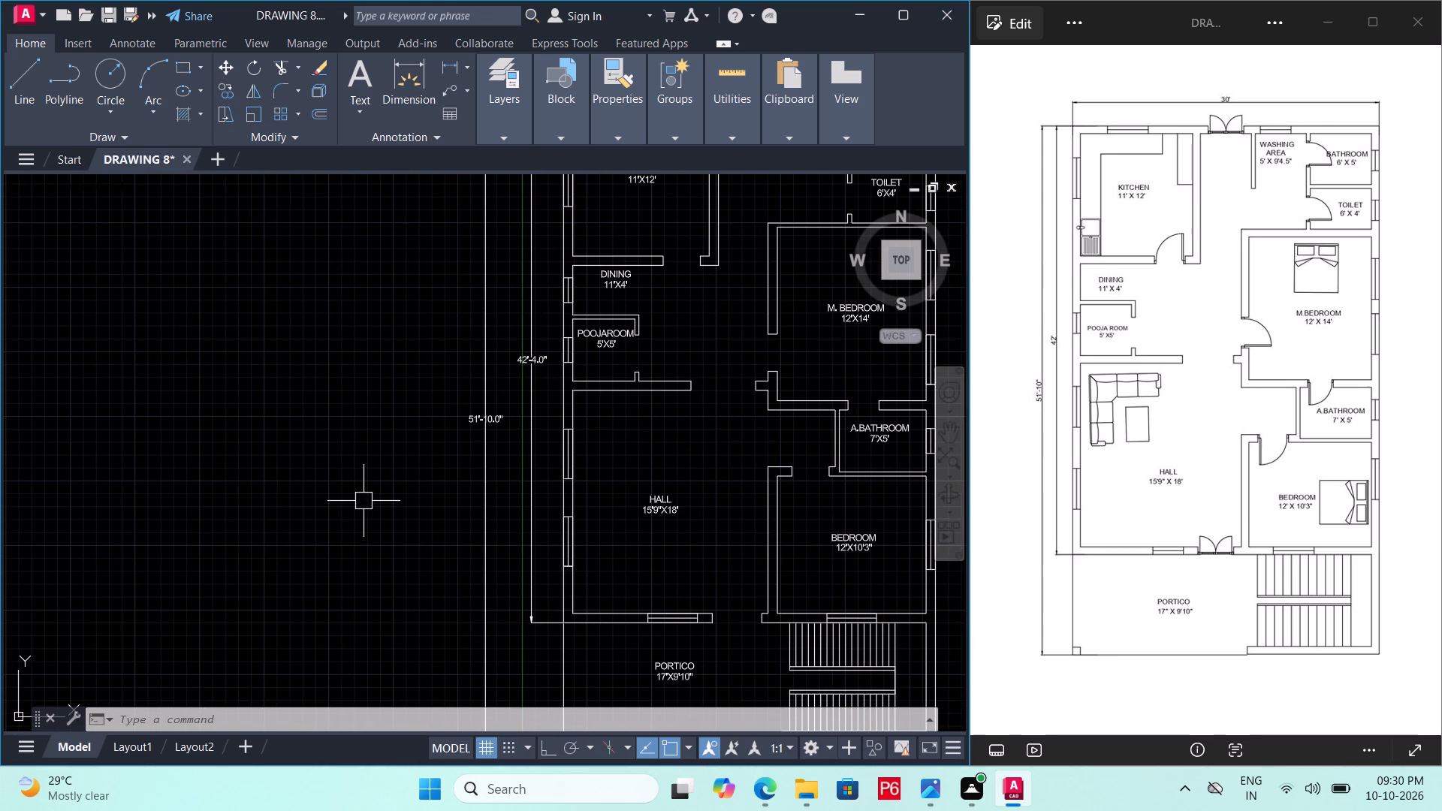
text(DC)
key(space)
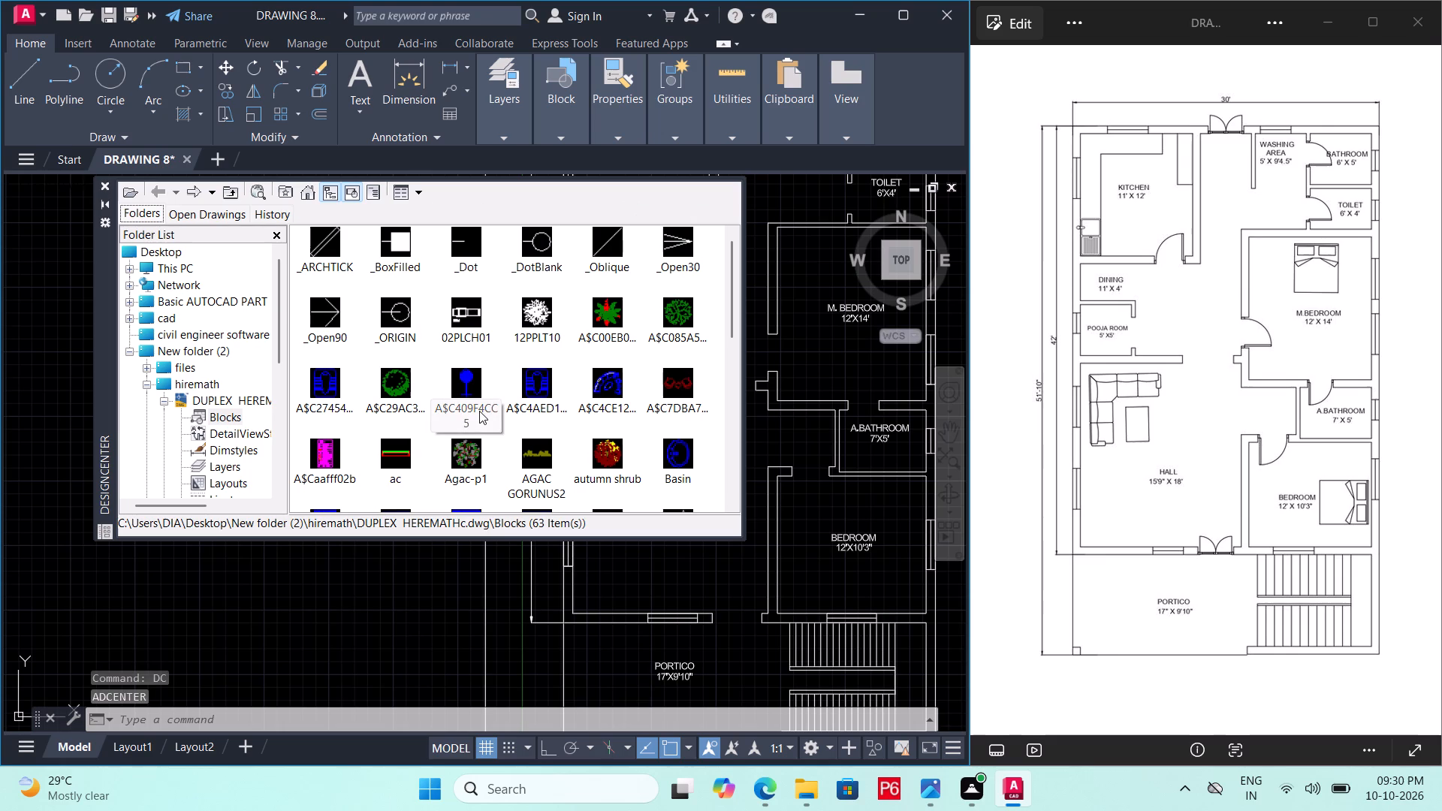
scroll(493, 402, down, 1)
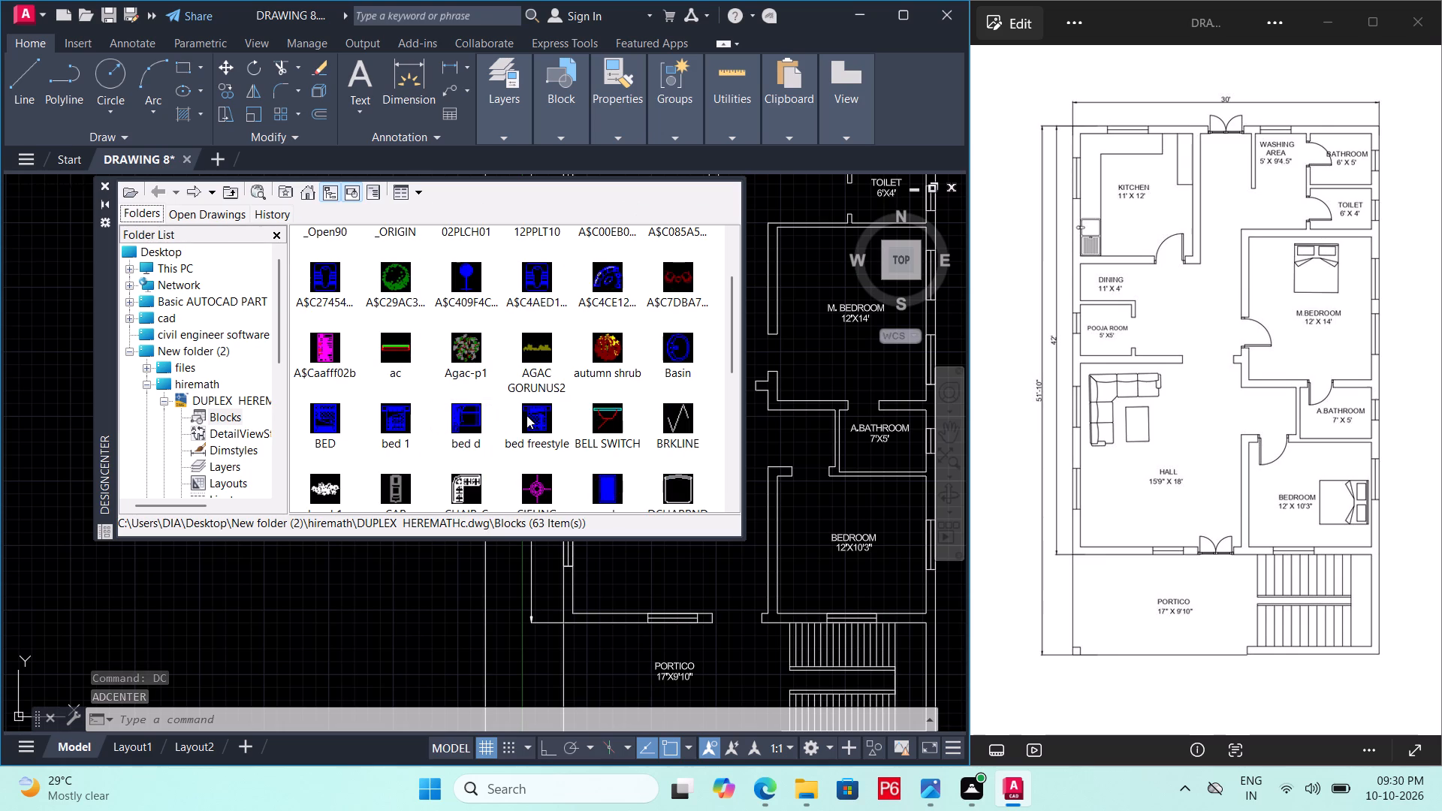
scroll(526, 415, down, 1)
scroll(479, 463, down, 1)
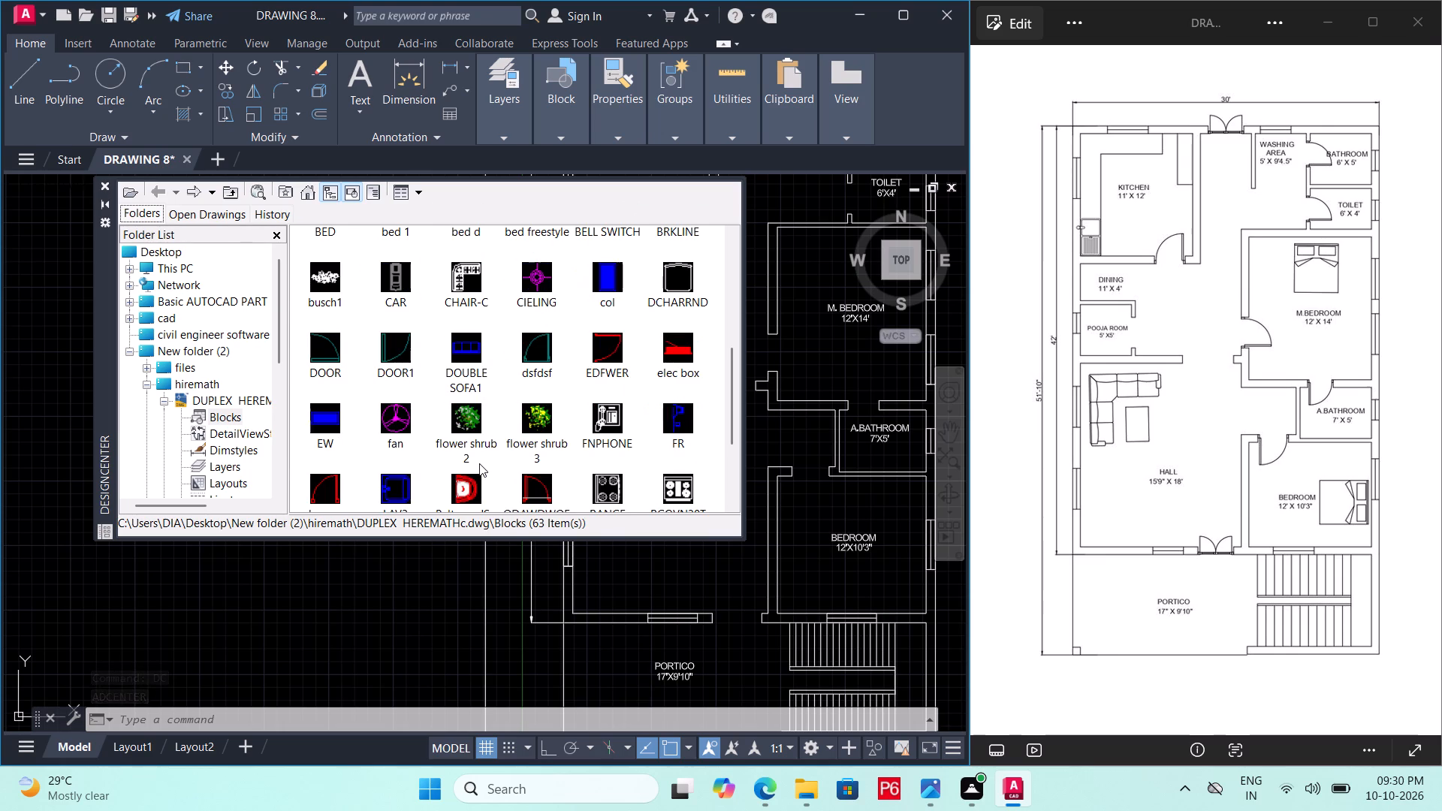
scroll(479, 463, down, 3)
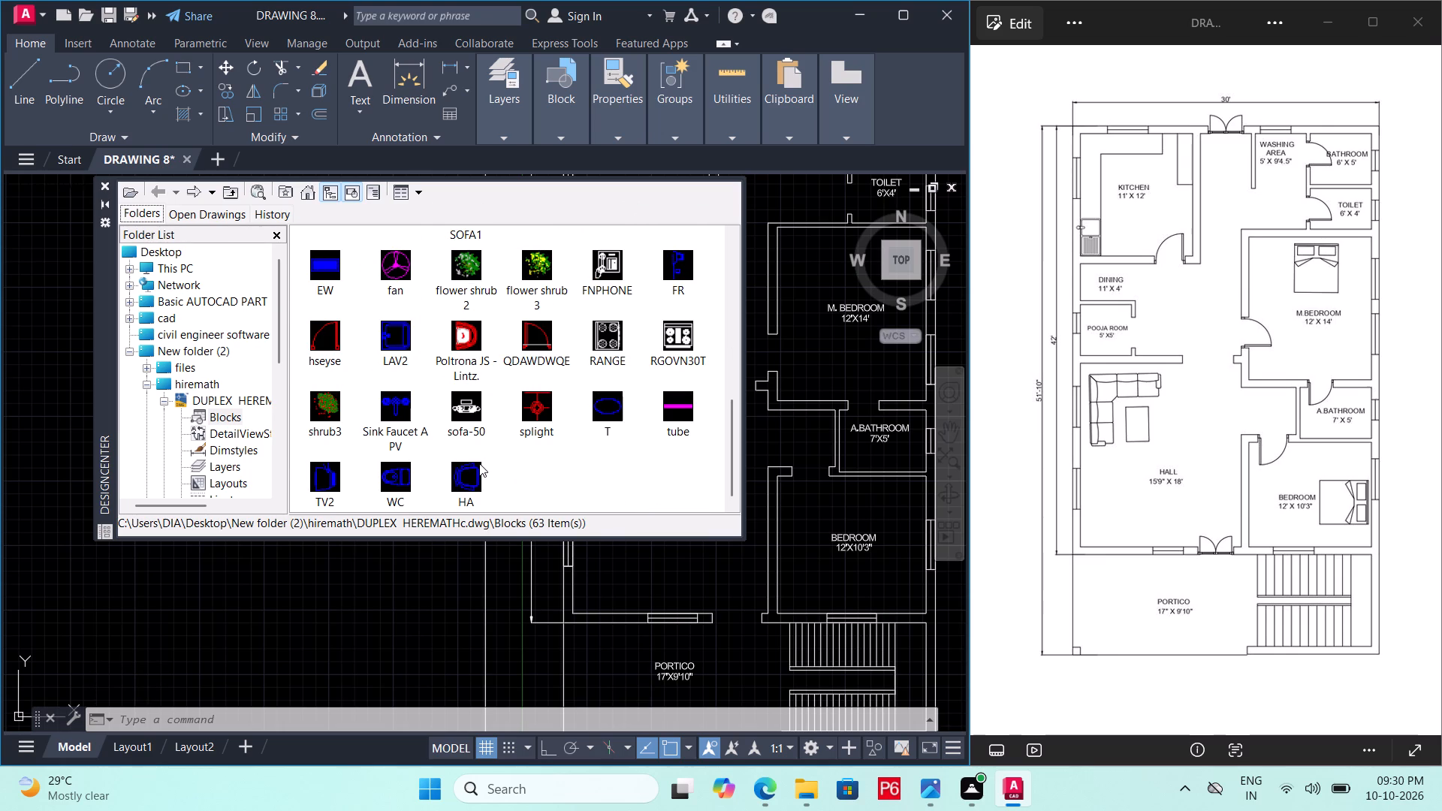
scroll(479, 463, up, 1)
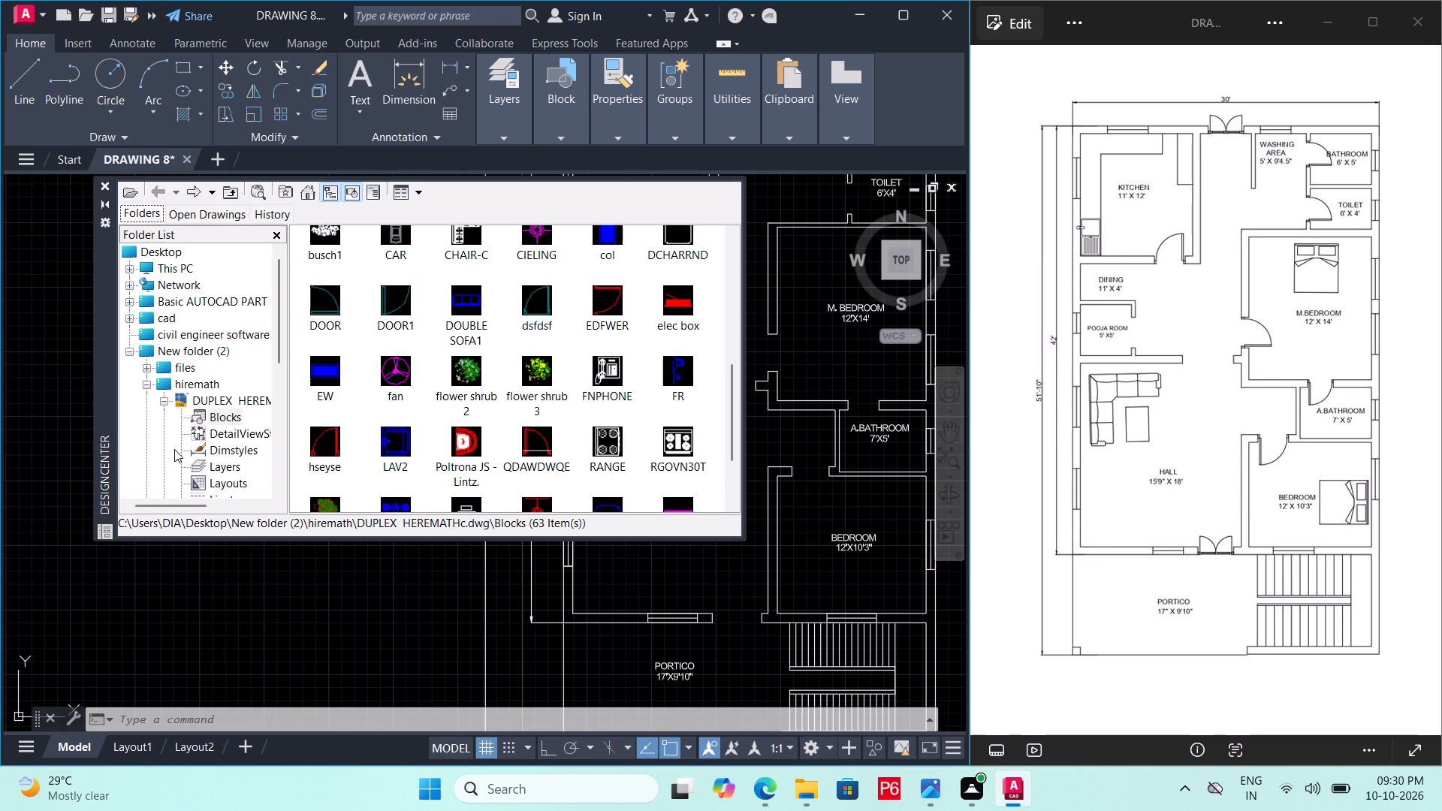
click(197, 386)
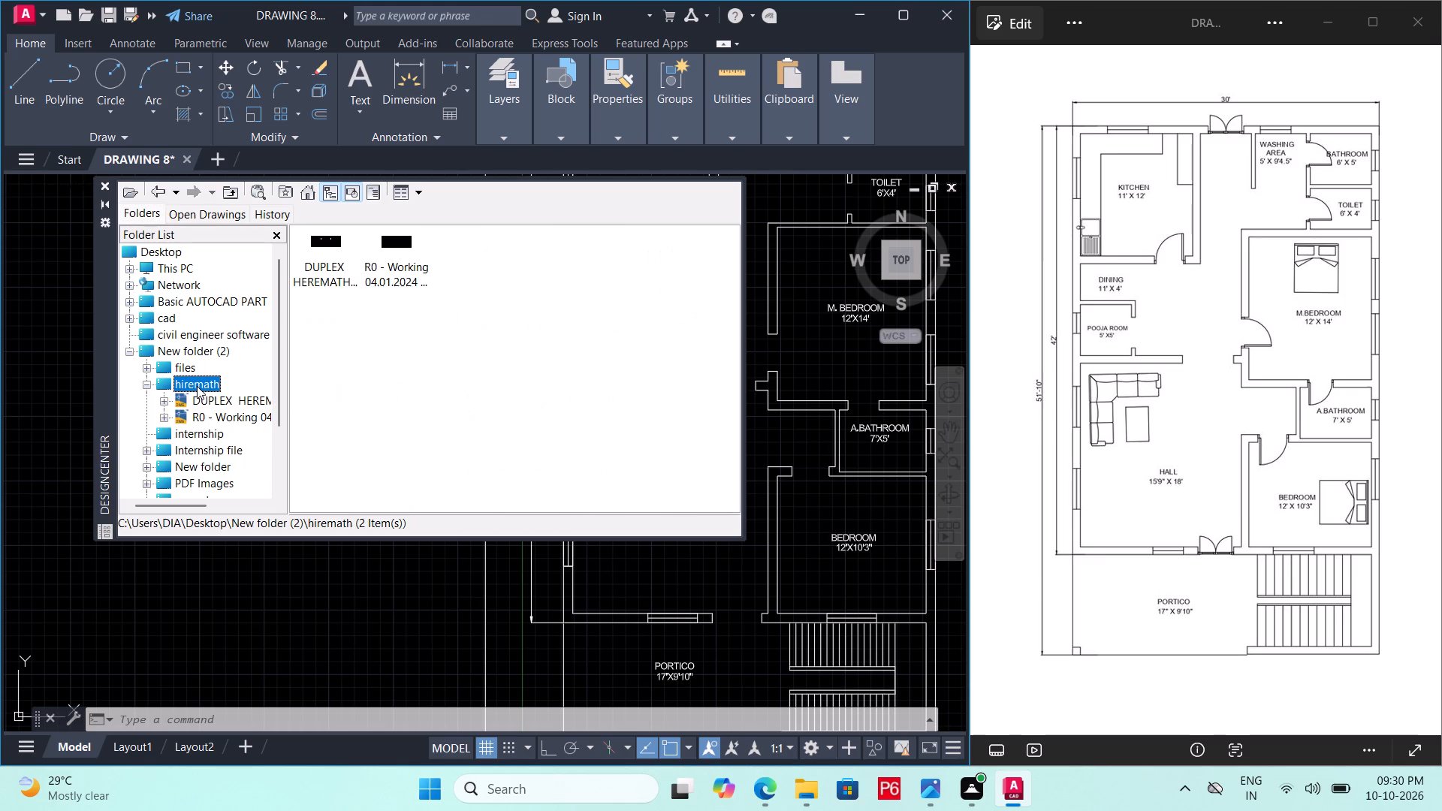
double_click(201, 405)
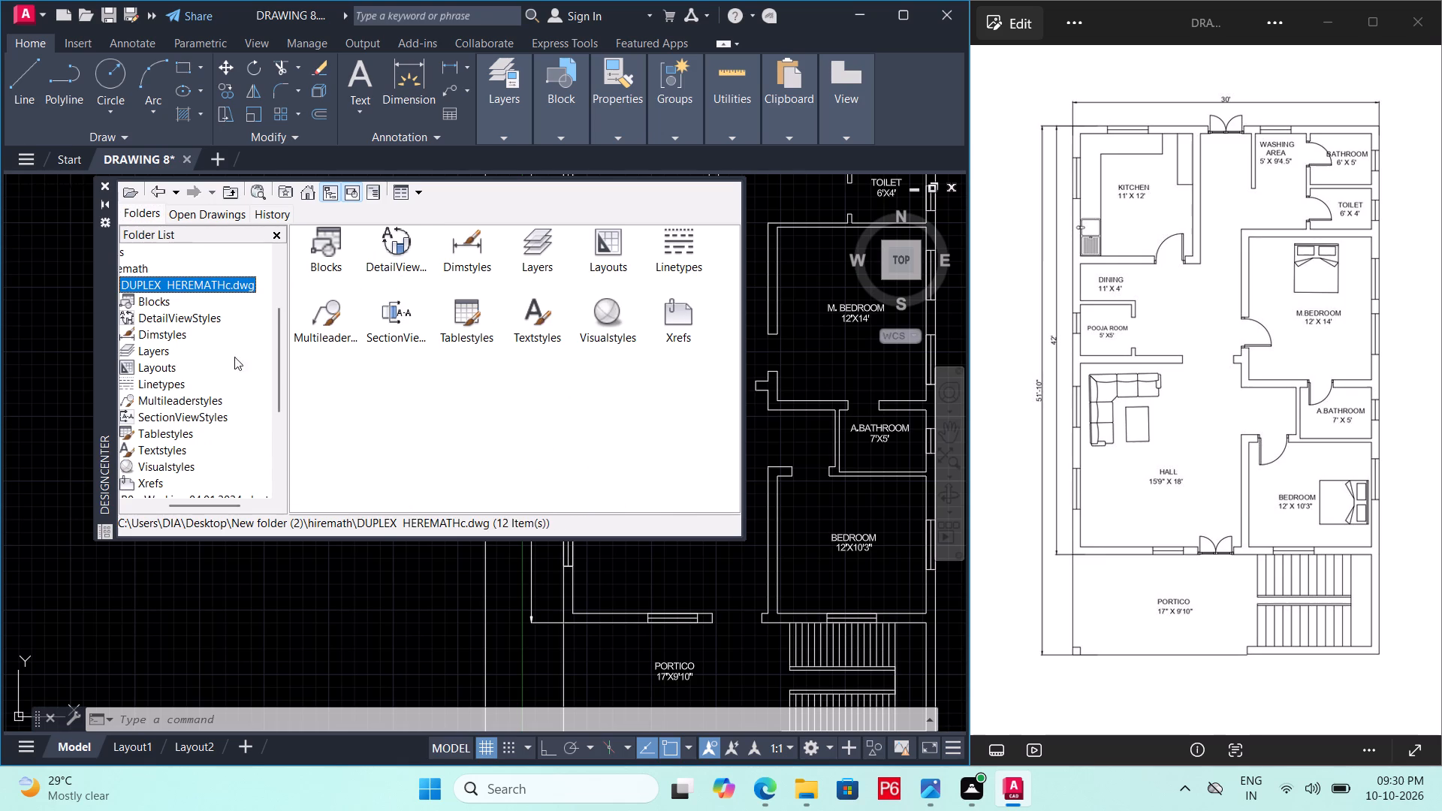
double_click(326, 258)
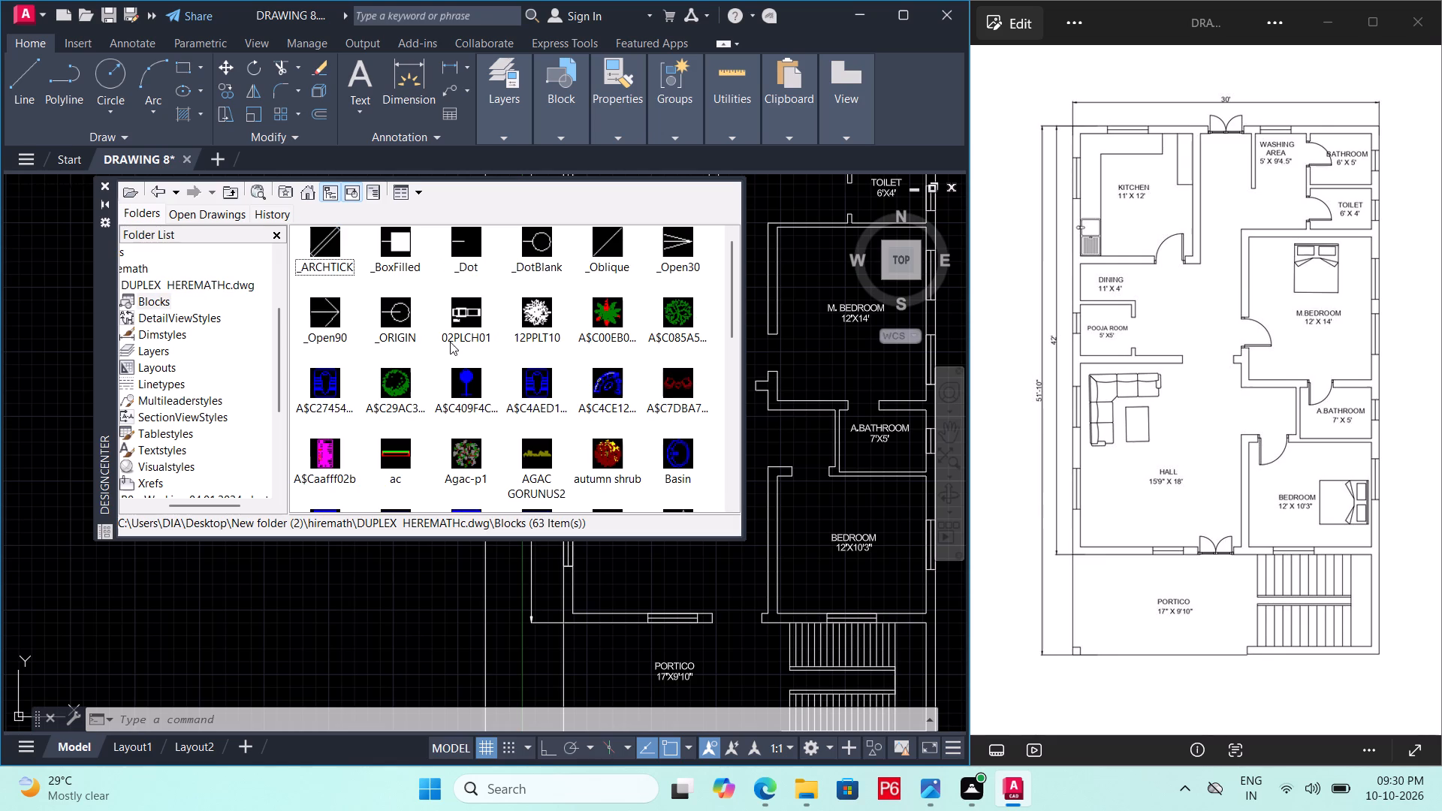
scroll(492, 374, down, 2)
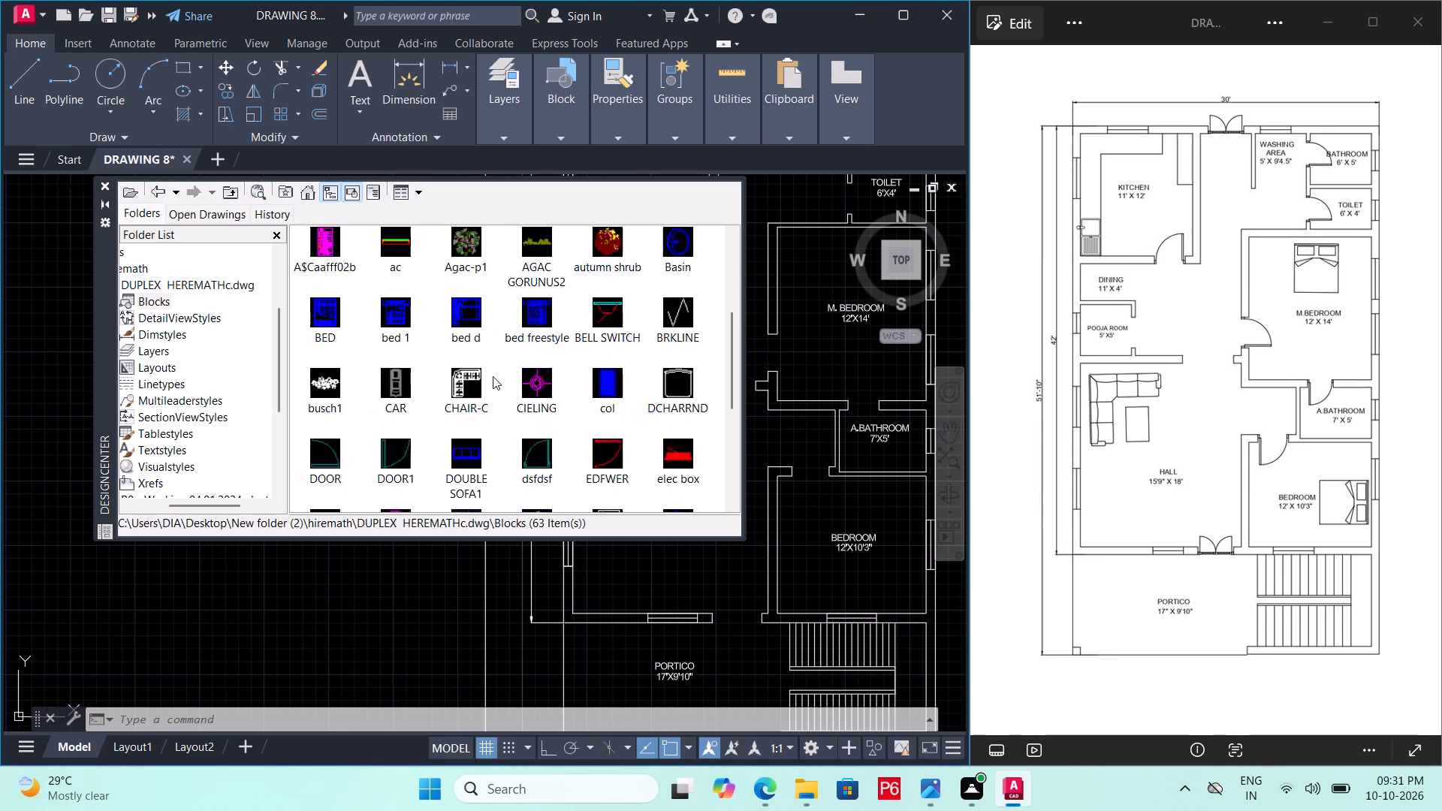
scroll(493, 376, down, 4)
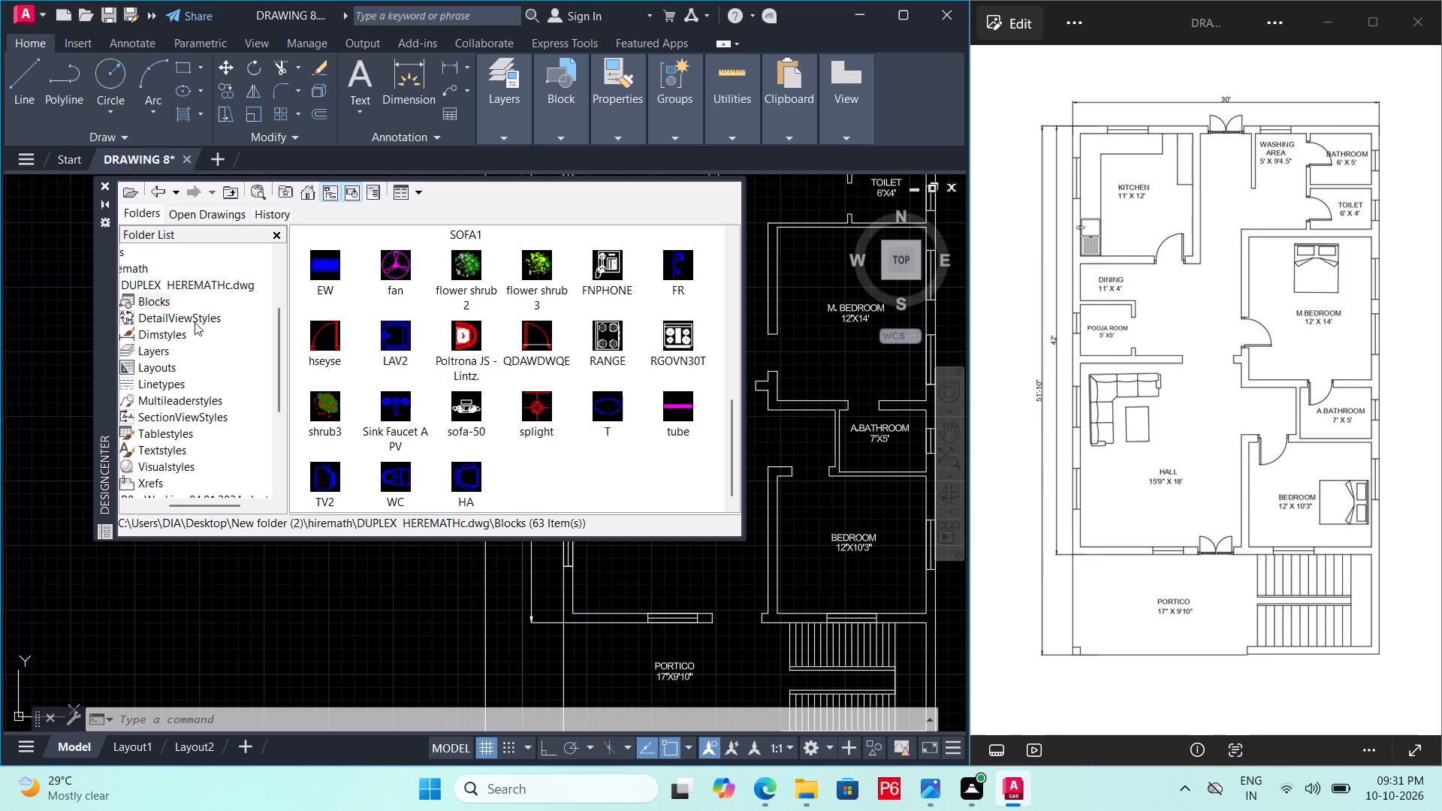
Look through the blocks in R0 - Working 04.01.2024 elect 1.dwg for ones suited to the floor plan.
scroll(183, 308, up, 1)
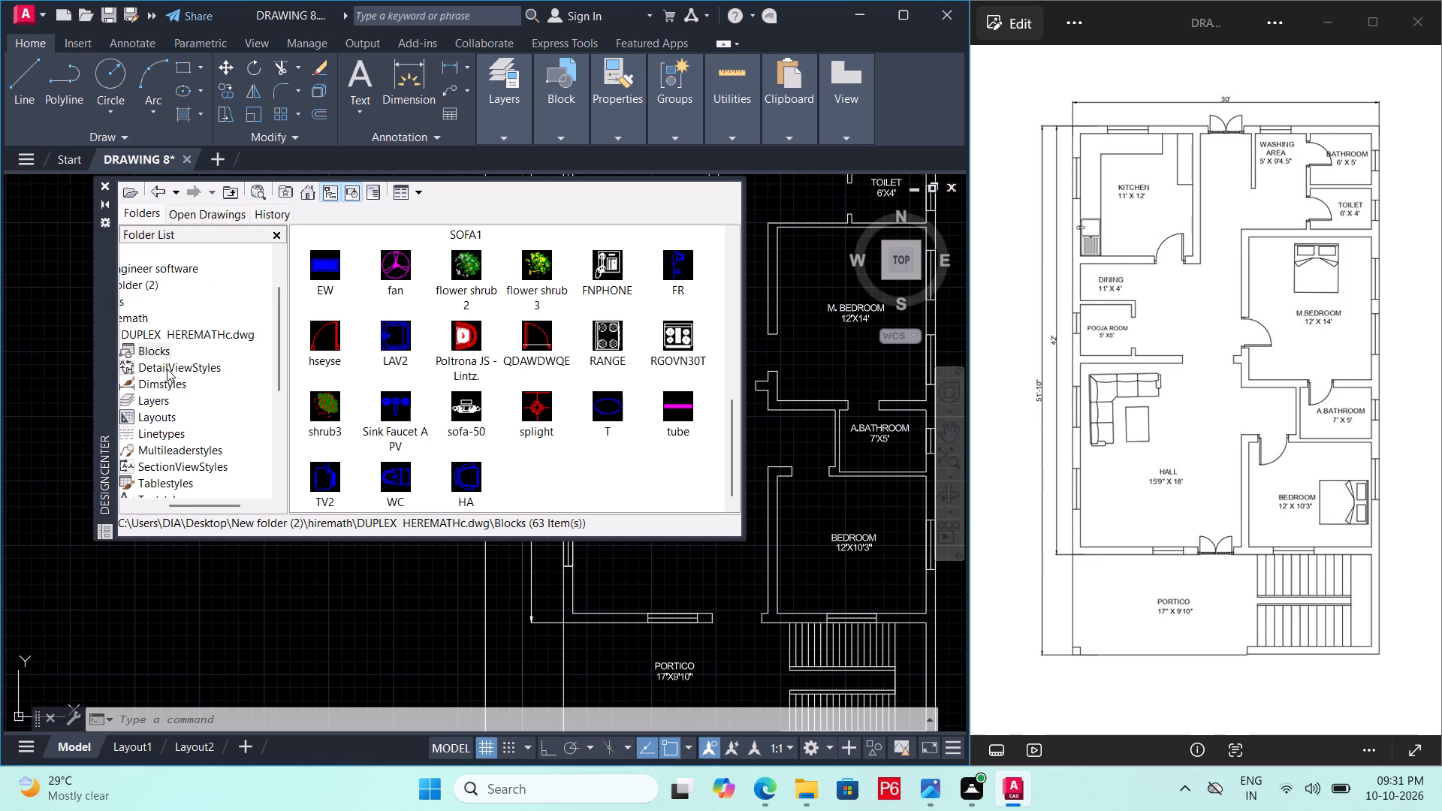
scroll(178, 384, down, 1)
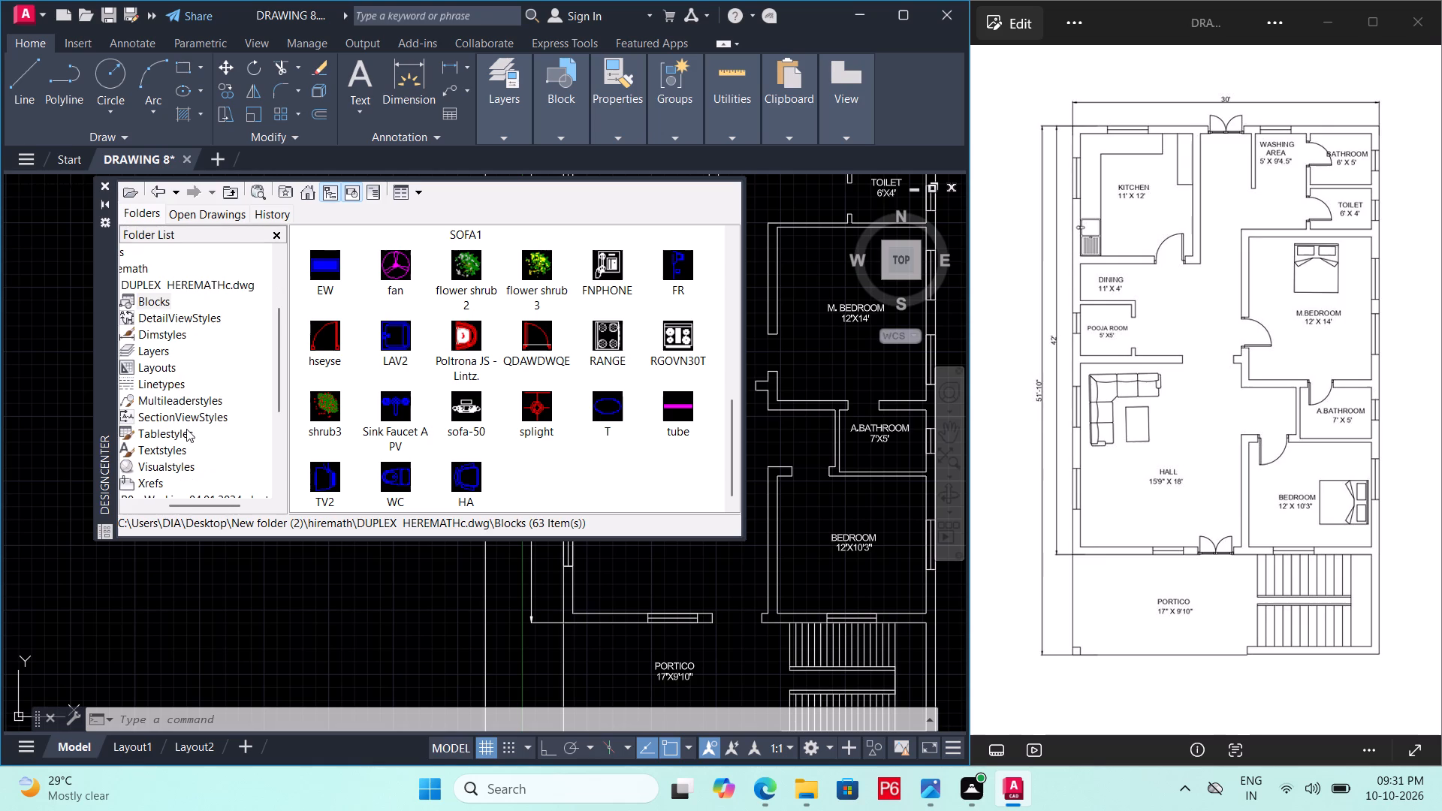
scroll(187, 437, down, 2)
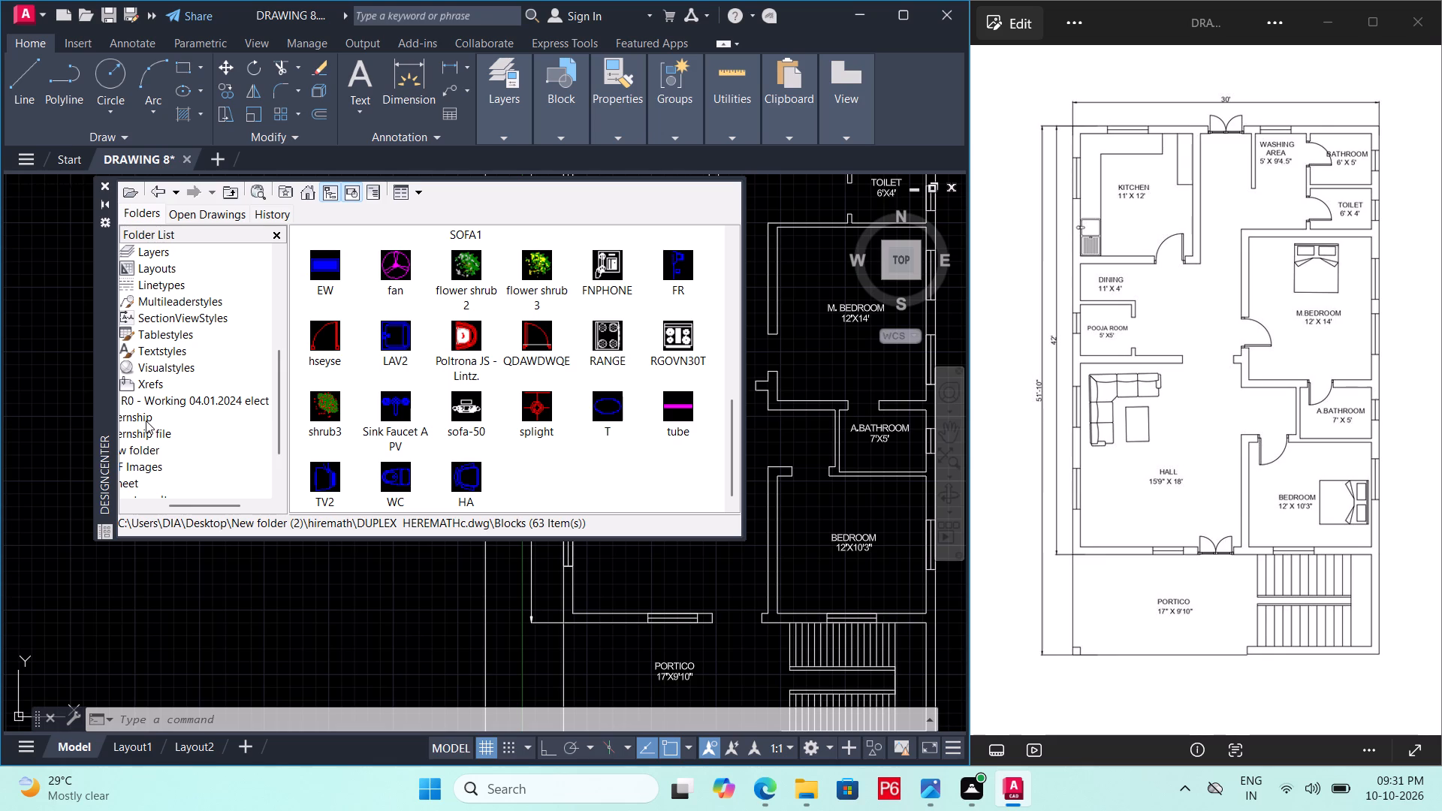
click(161, 406)
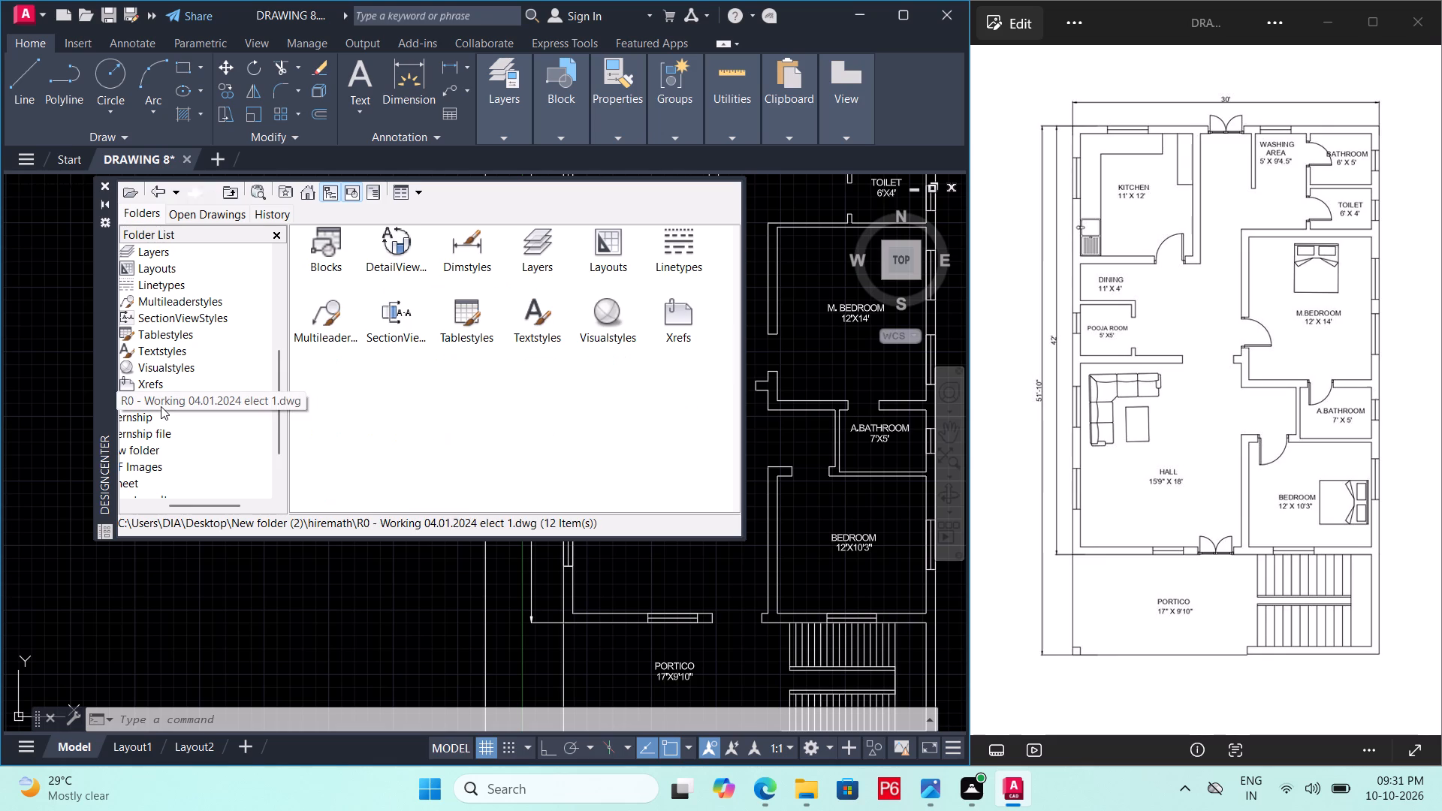
double_click(321, 246)
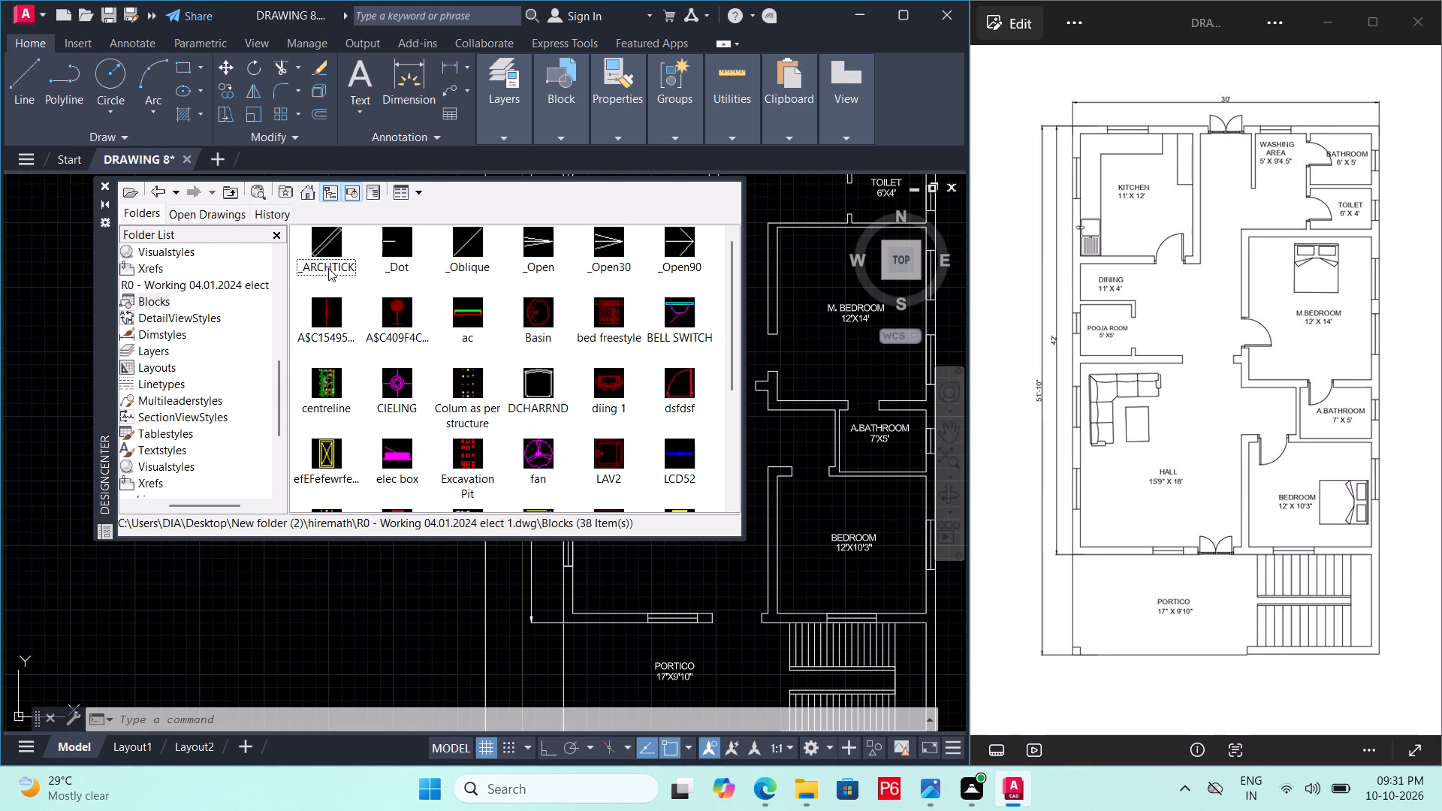
scroll(515, 393, down, 2)
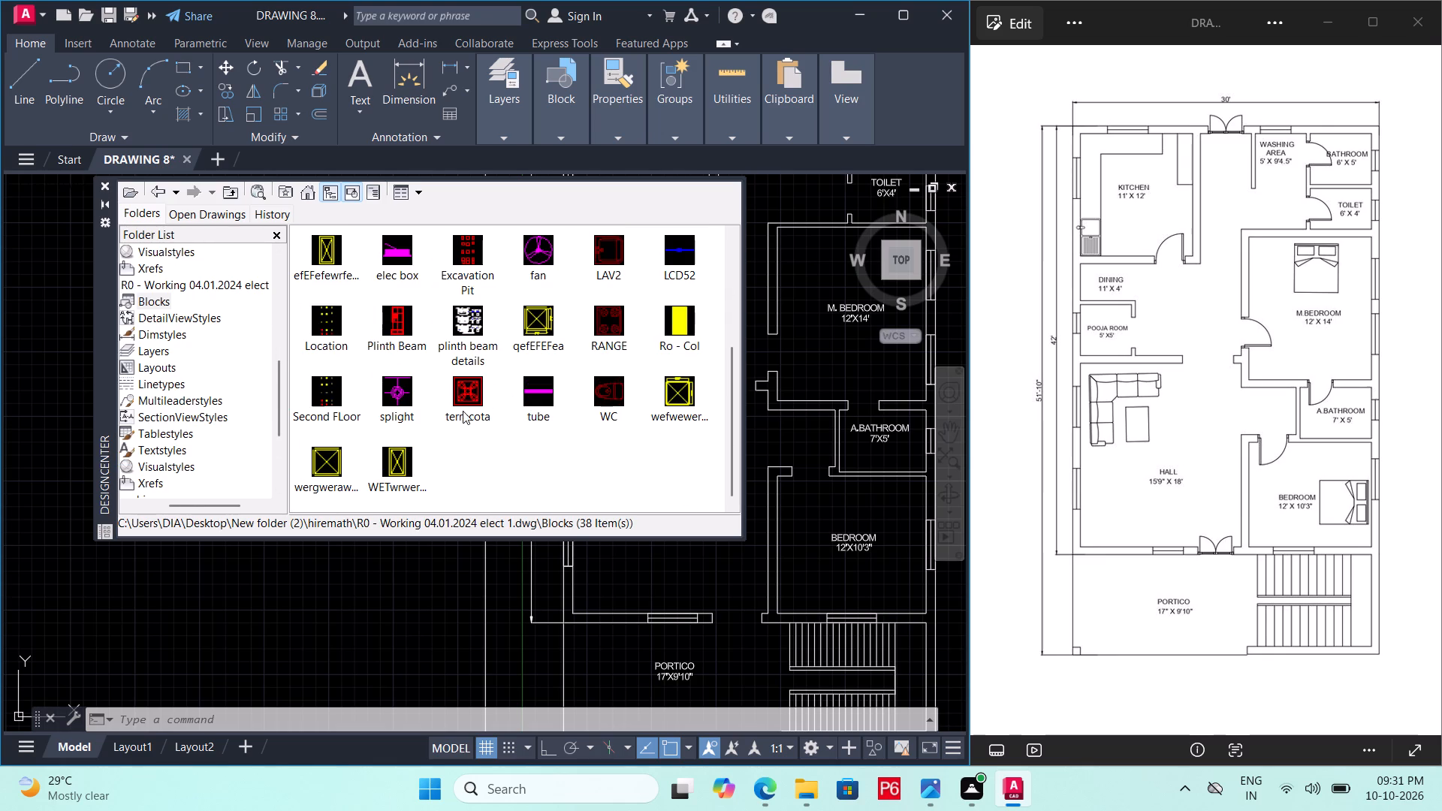
click(467, 252)
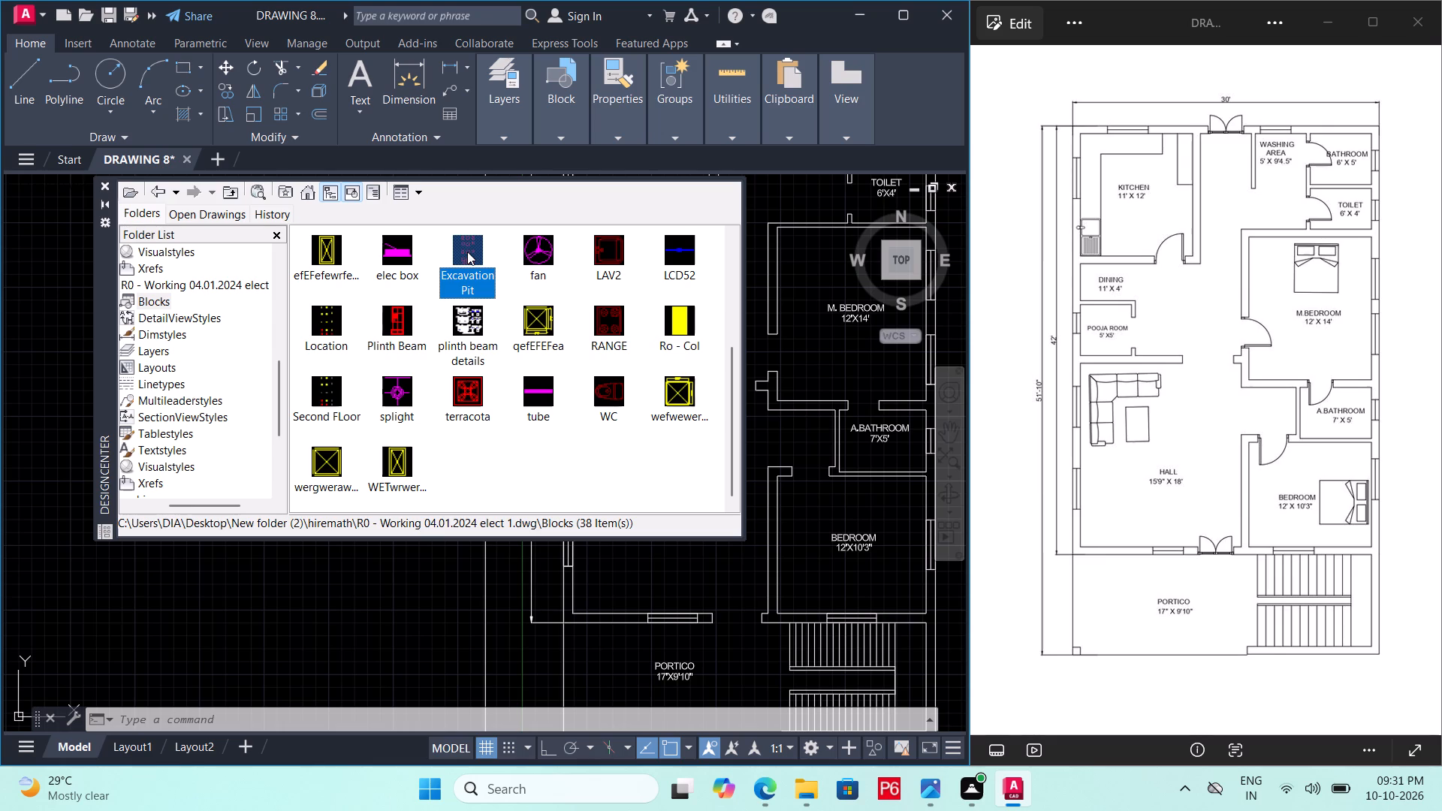
scroll(425, 409, up, 2)
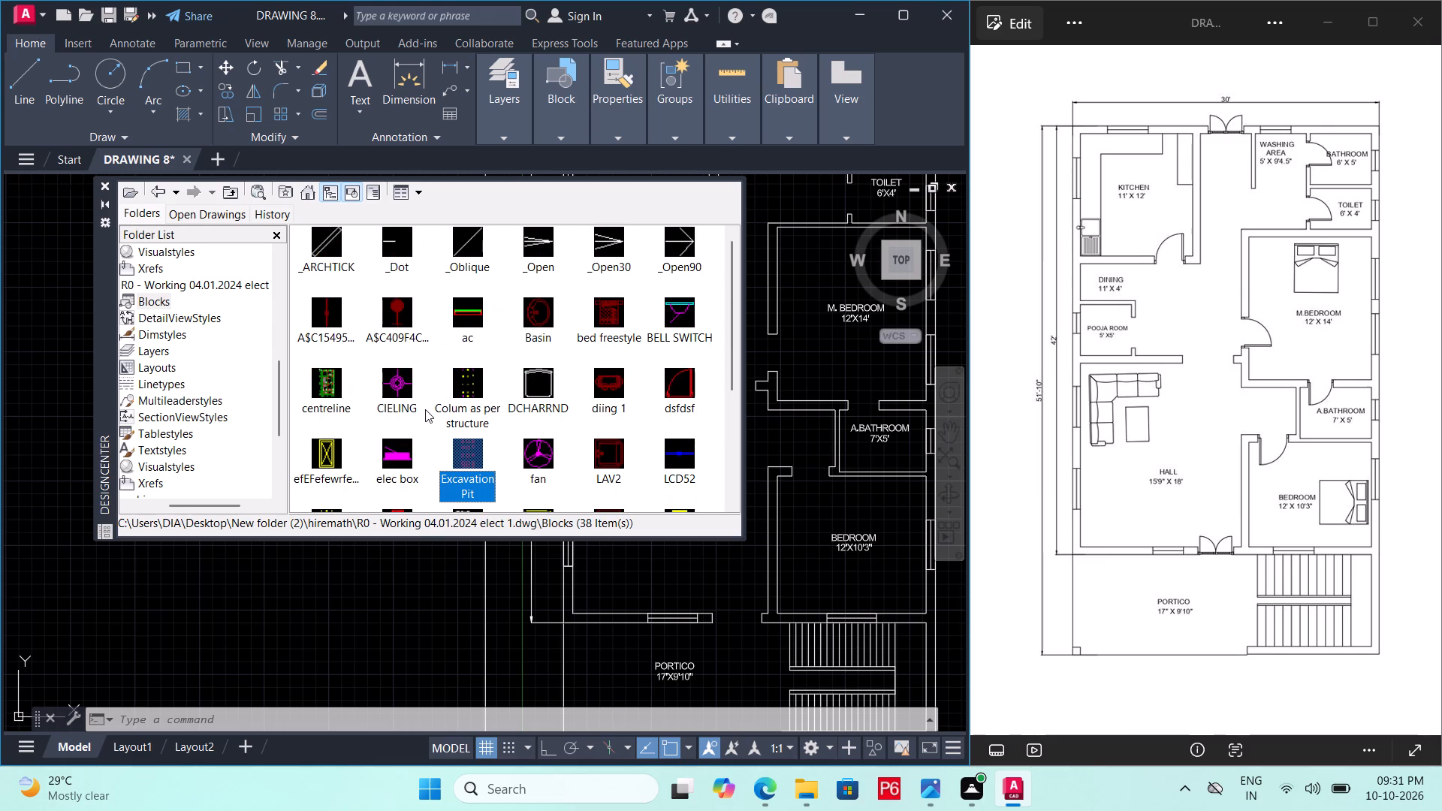
scroll(425, 409, up, 3)
Browse the DesignCenter folders for other drawings, and recheck the blocks in R0 - Working 04.01.2024 elect 1.dwg.
scroll(213, 395, up, 3)
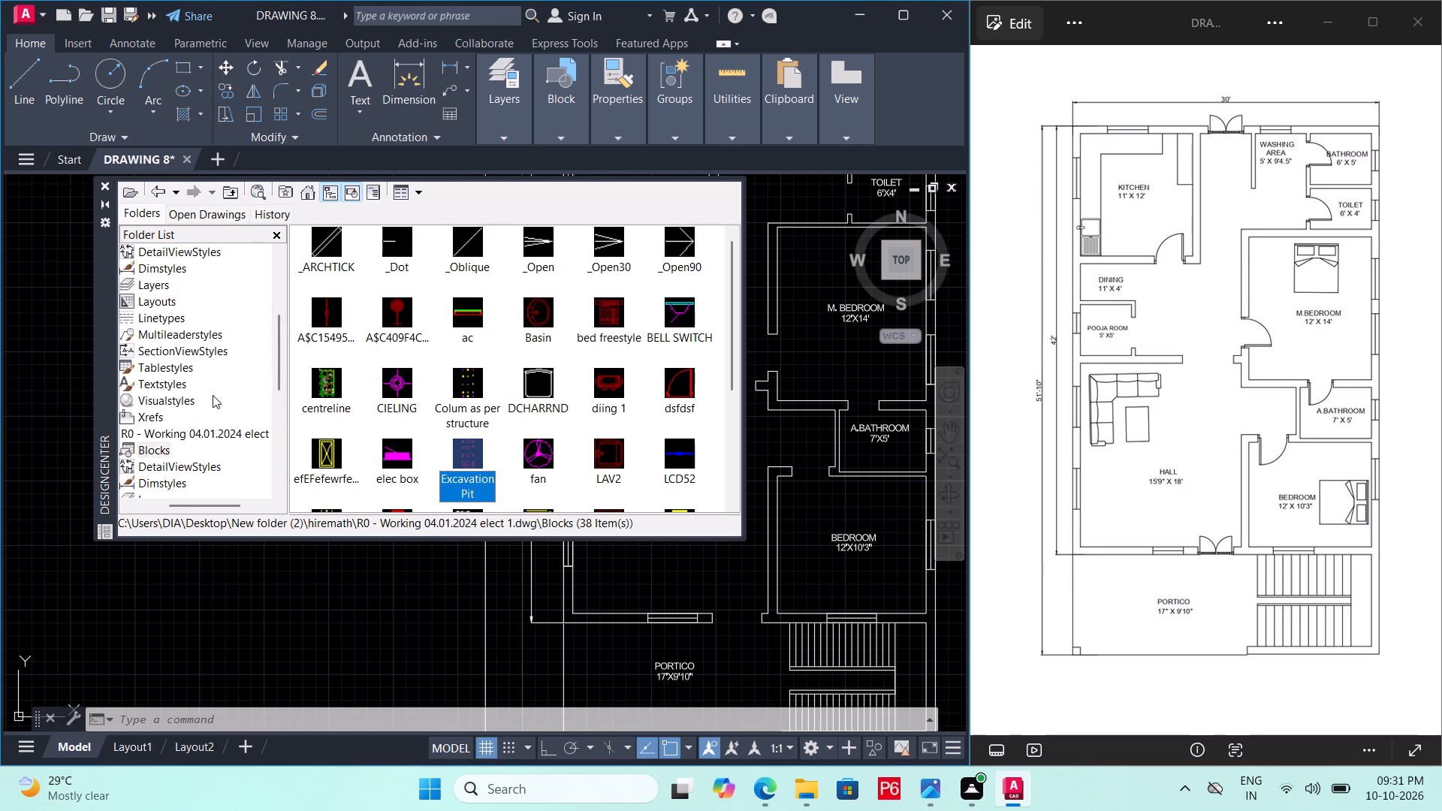
scroll(176, 390, up, 3)
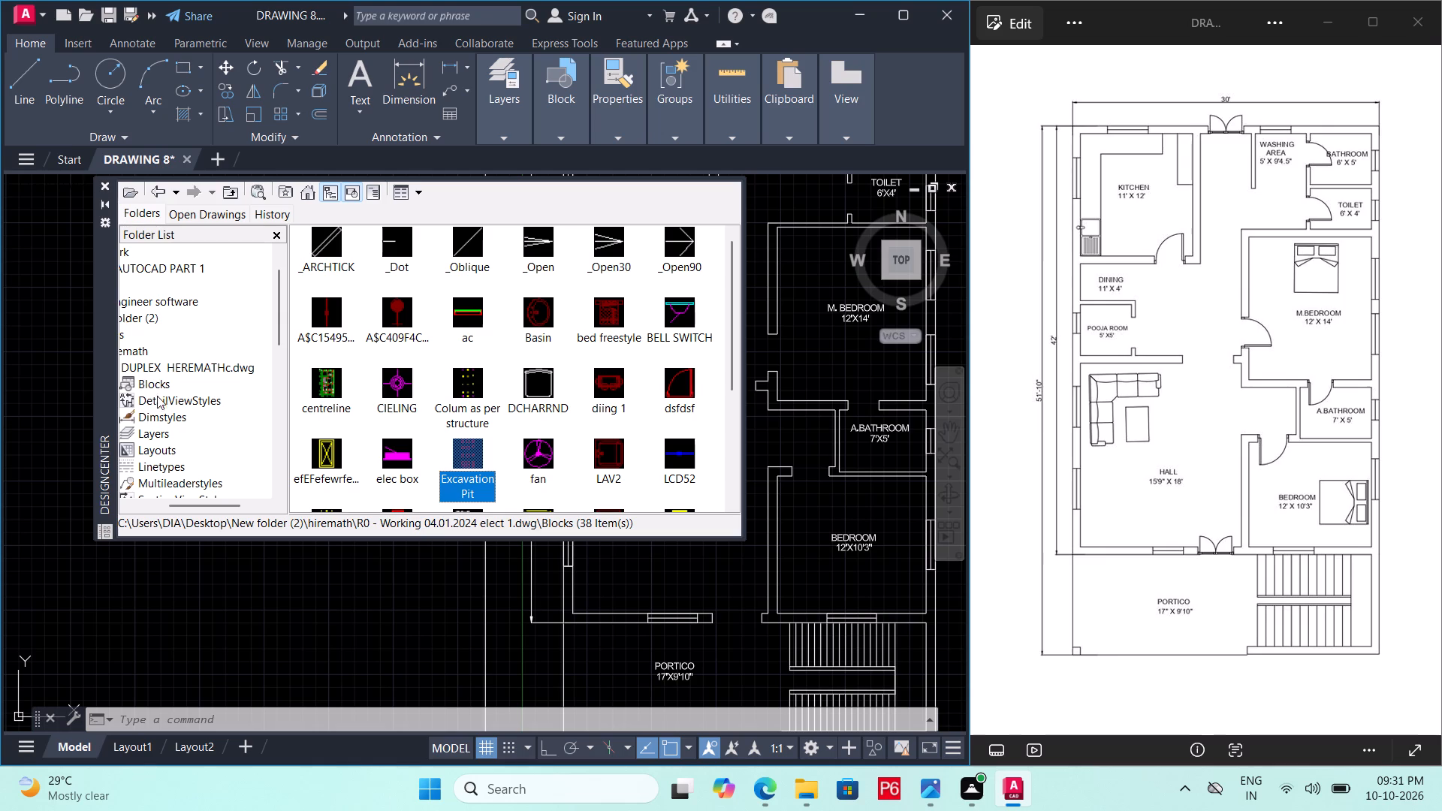
drag(218, 505, 195, 508)
triple_click(195, 508)
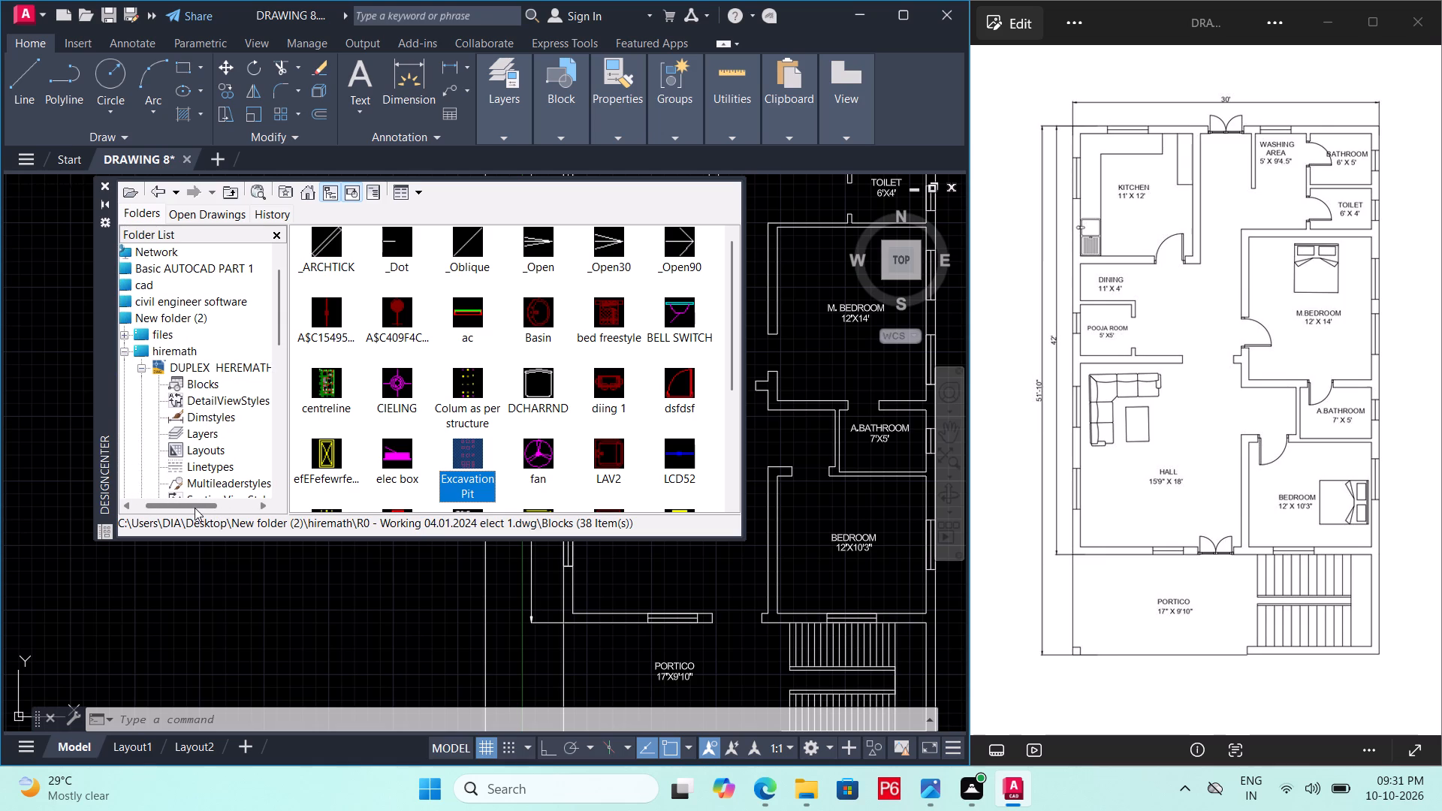
click(194, 508)
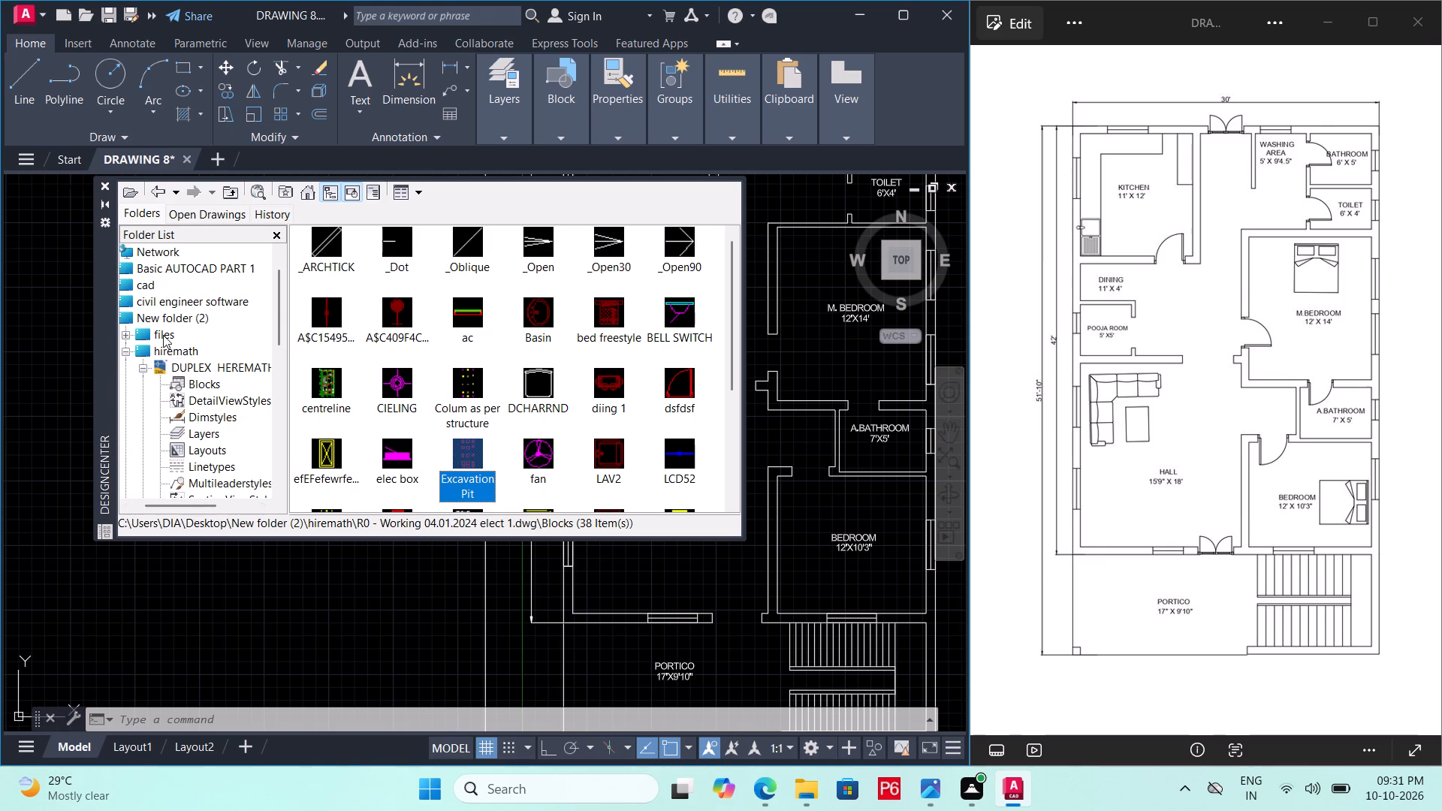
scroll(173, 361, down, 2)
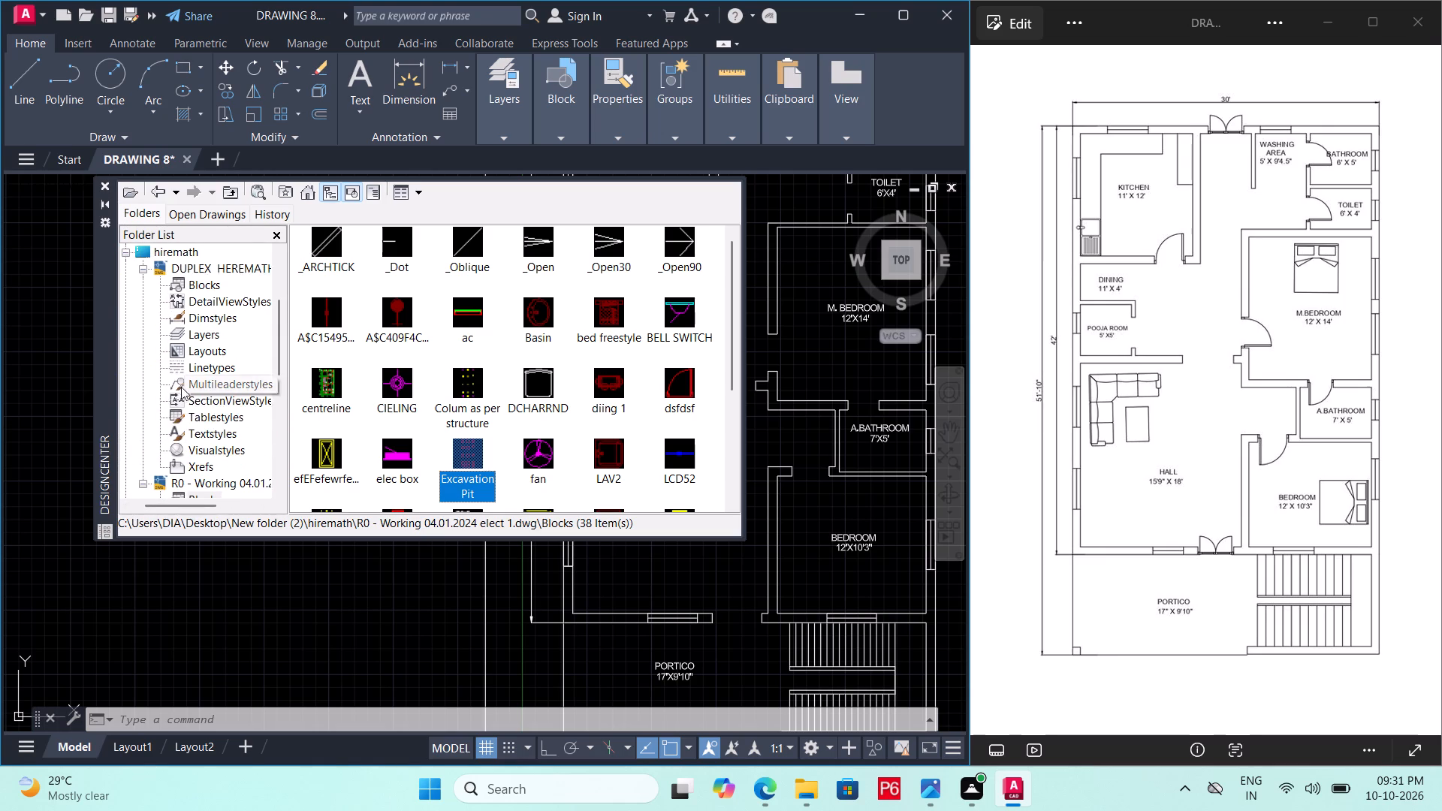
scroll(182, 390, down, 1)
scroll(210, 445, down, 5)
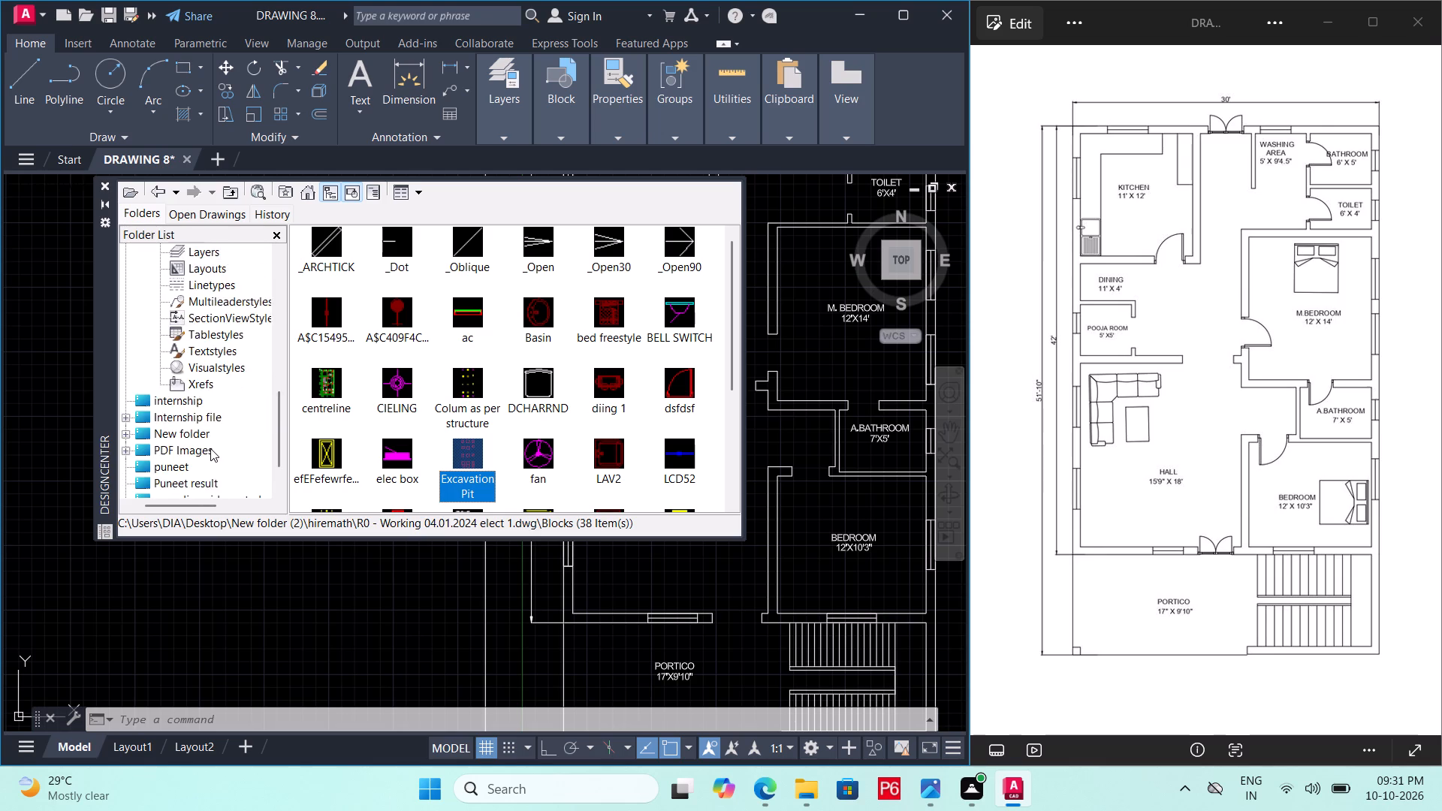
scroll(210, 448, down, 6)
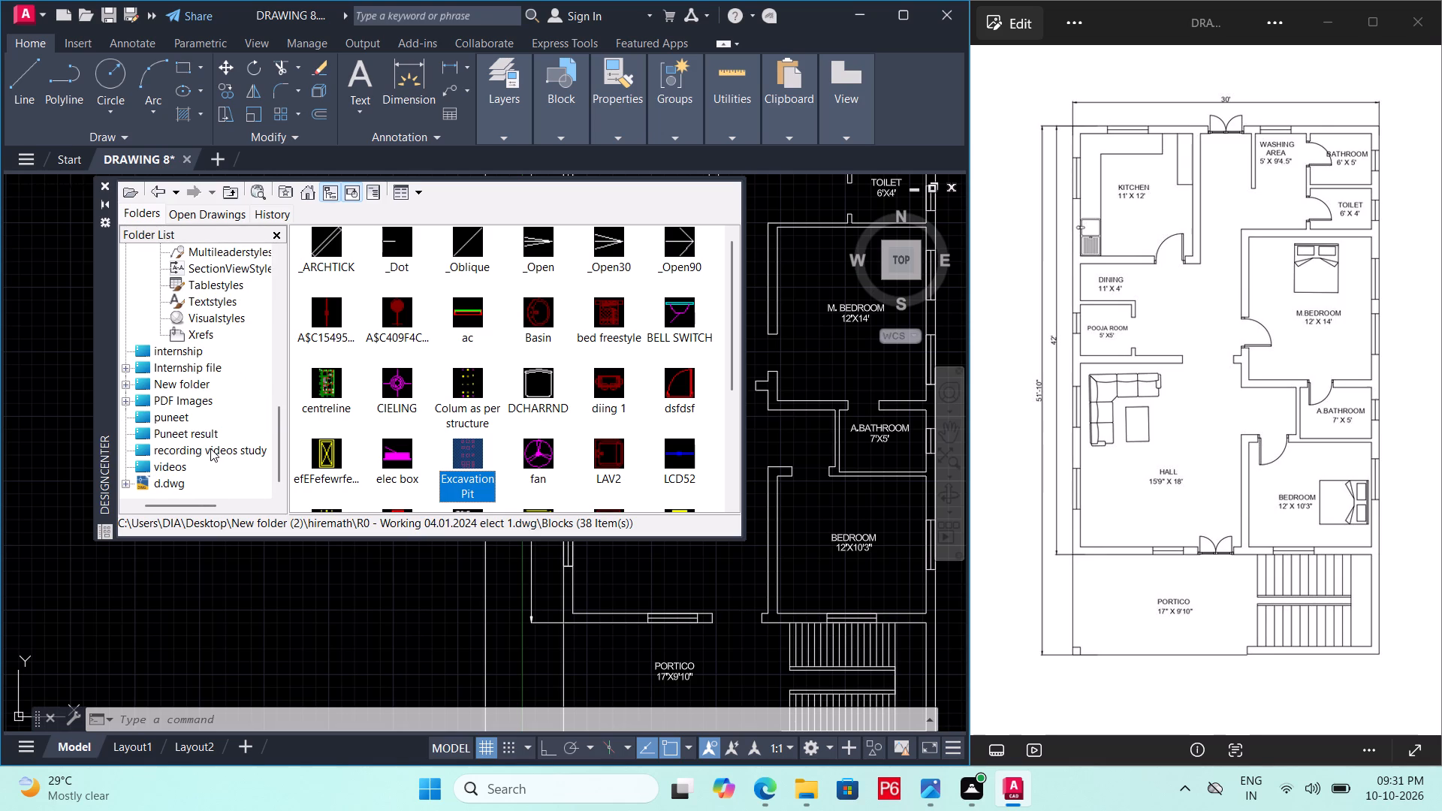
scroll(210, 448, up, 8)
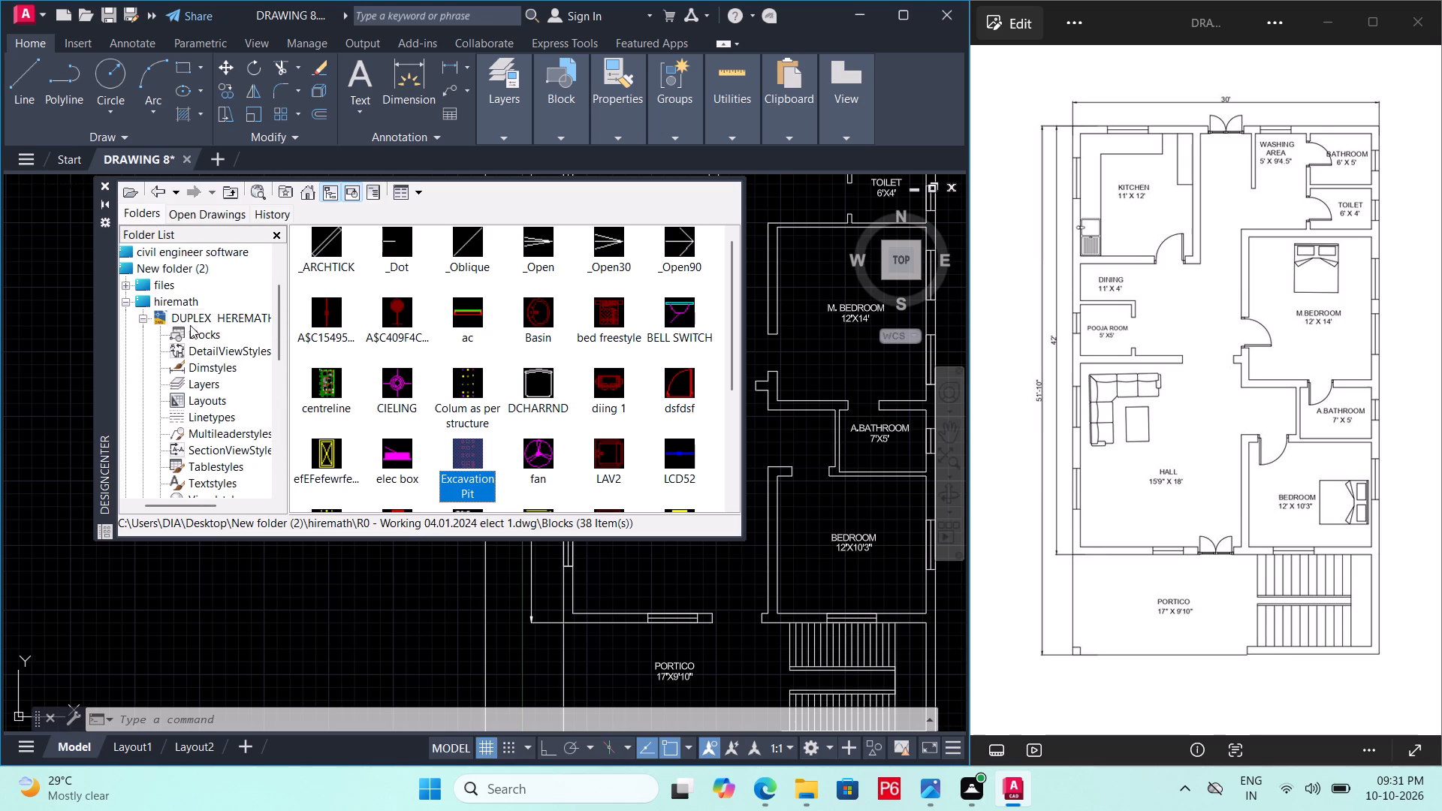
double_click(190, 301)
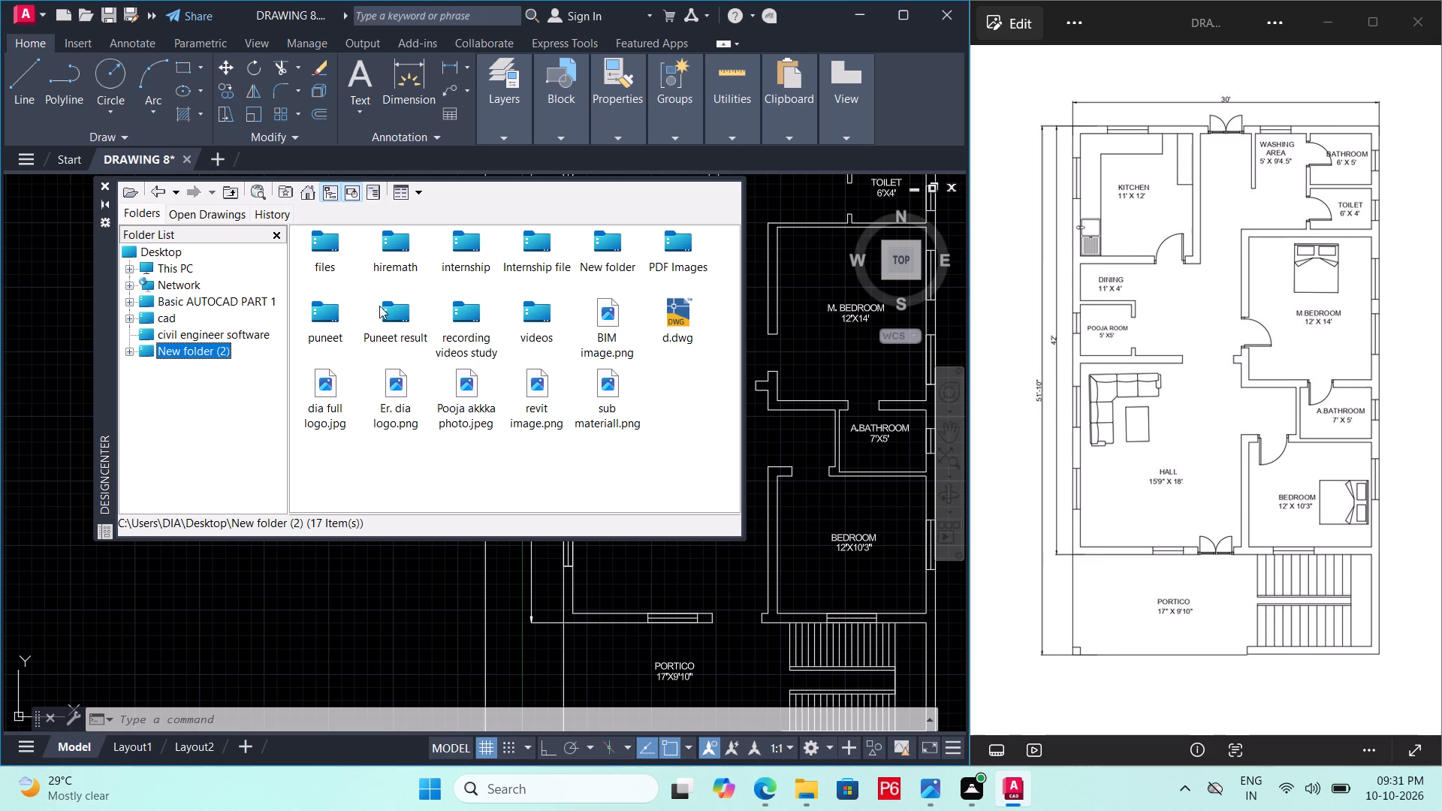
click(157, 192)
click(158, 188)
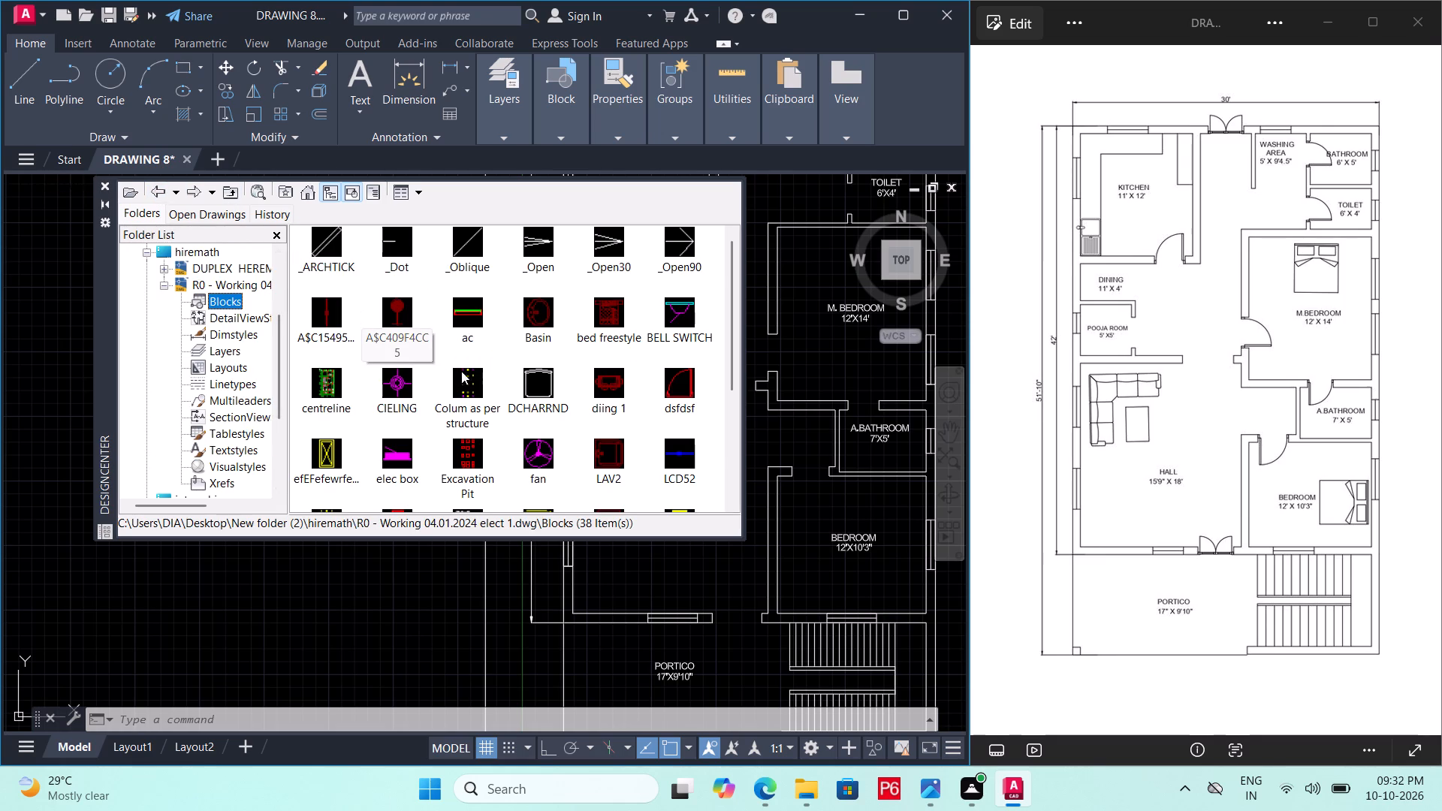
scroll(480, 372, down, 4)
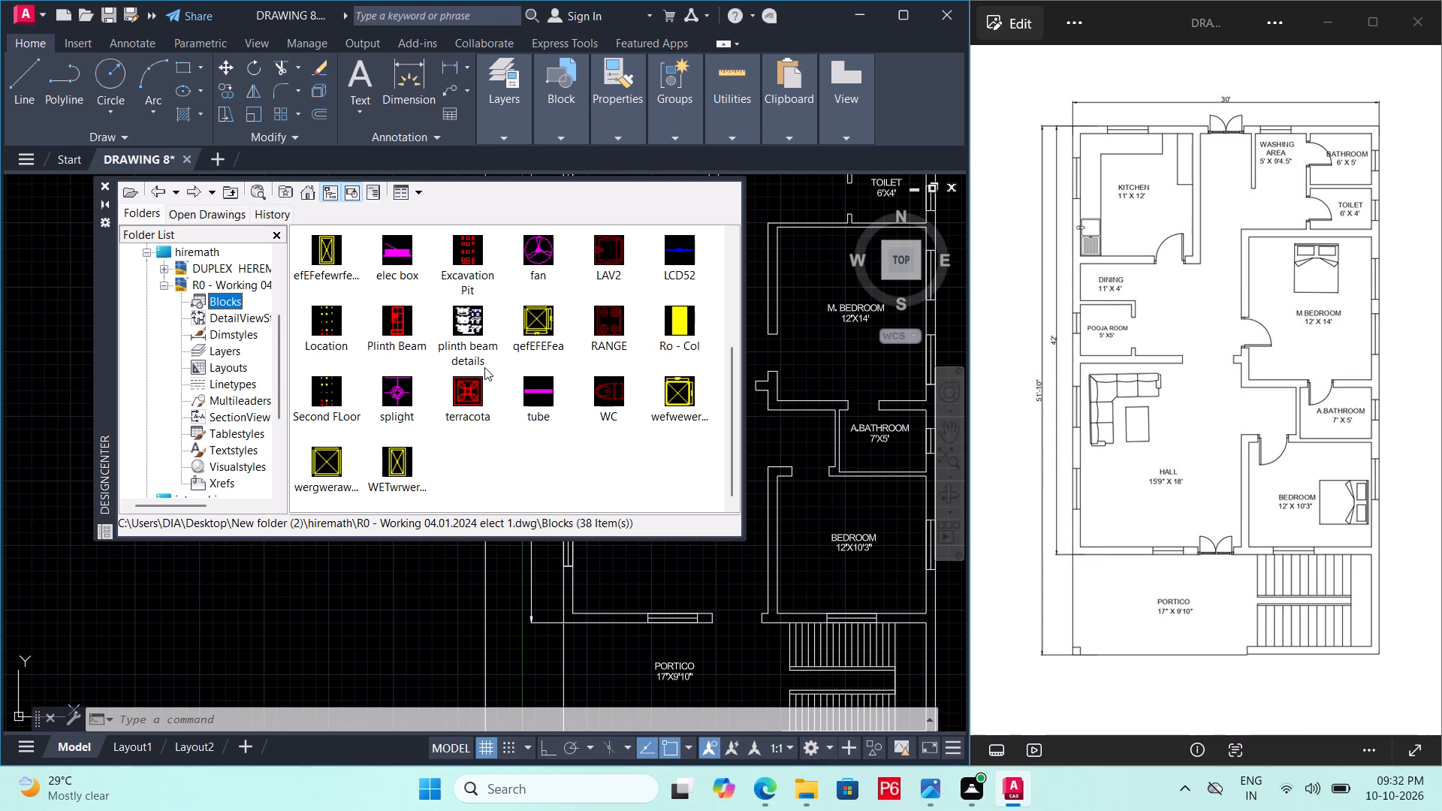
scroll(484, 367, up, 4)
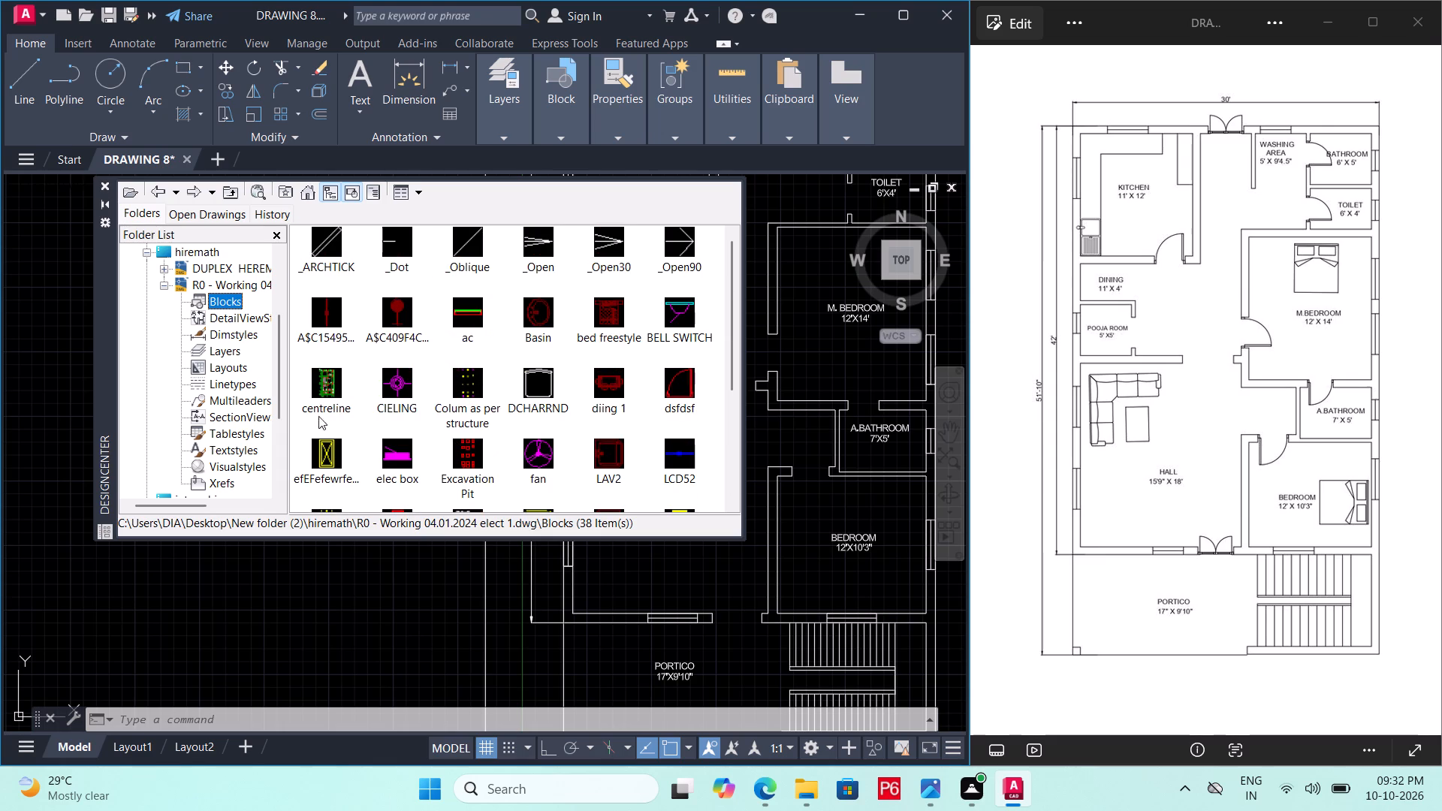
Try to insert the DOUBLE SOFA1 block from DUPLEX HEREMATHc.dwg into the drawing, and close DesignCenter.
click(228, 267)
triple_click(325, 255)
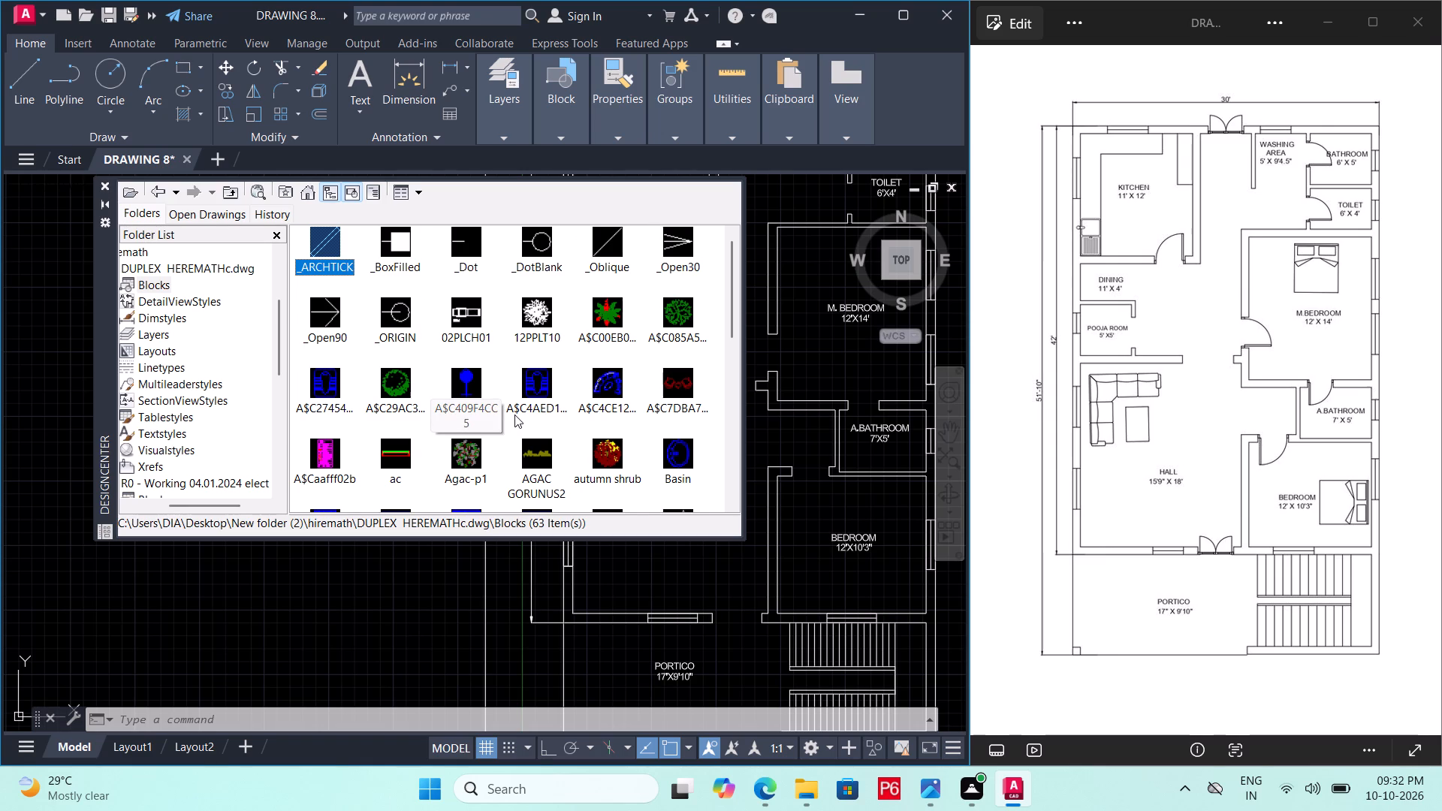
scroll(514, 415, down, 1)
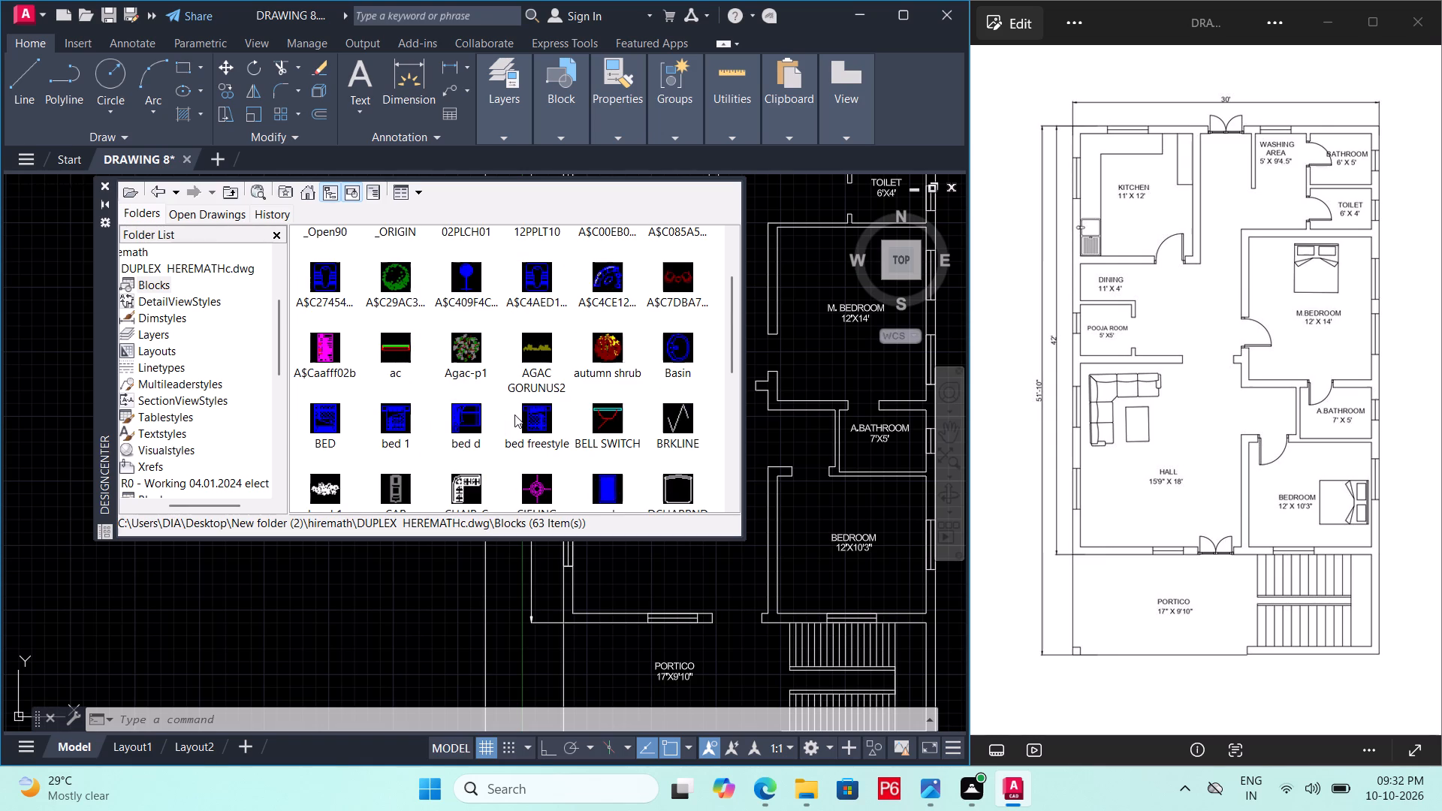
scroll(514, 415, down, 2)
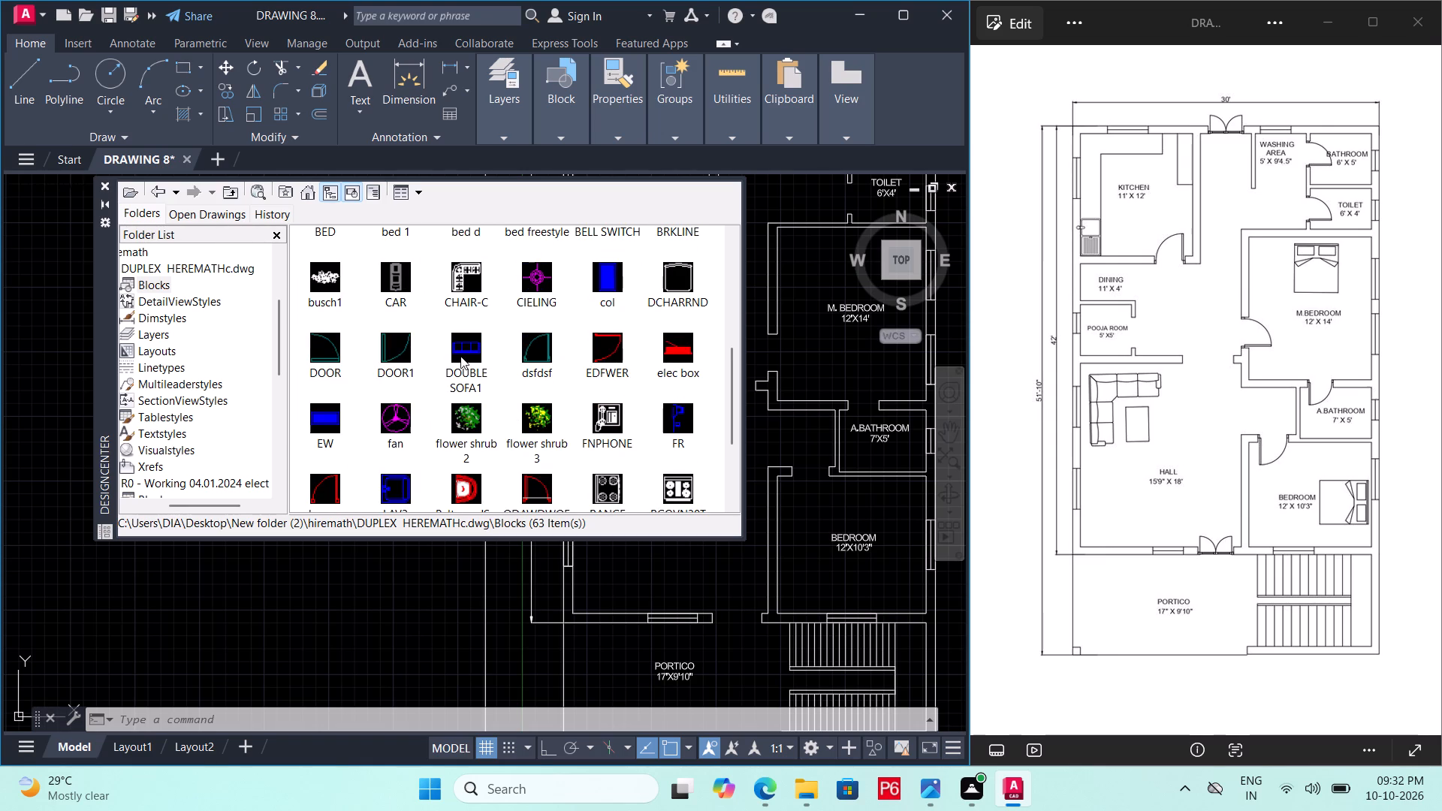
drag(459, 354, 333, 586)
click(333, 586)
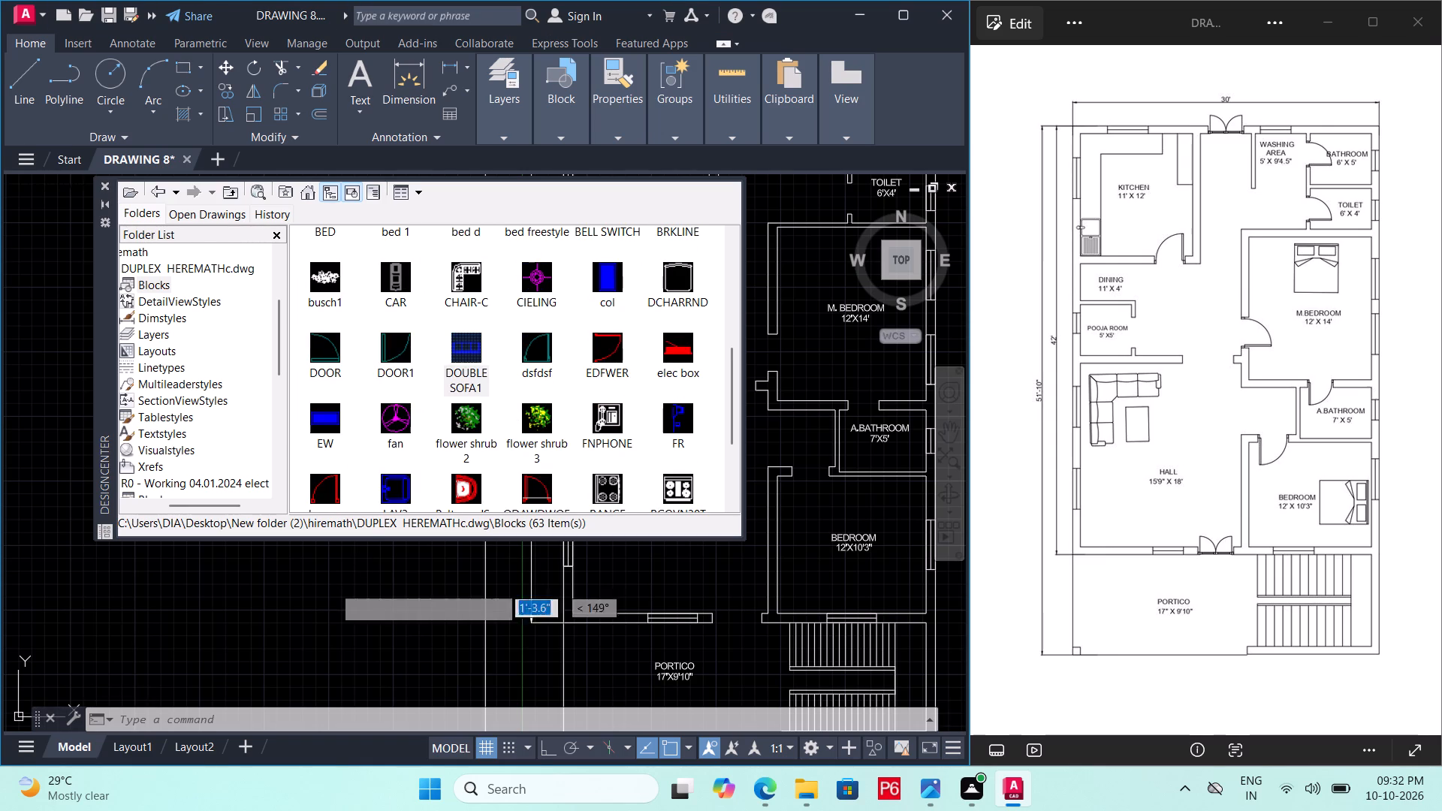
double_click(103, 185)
Examine the whole floor plan and the empty area around it for the inserted sofa block.
scroll(223, 333, down, 4)
middle_drag(247, 354, 275, 343)
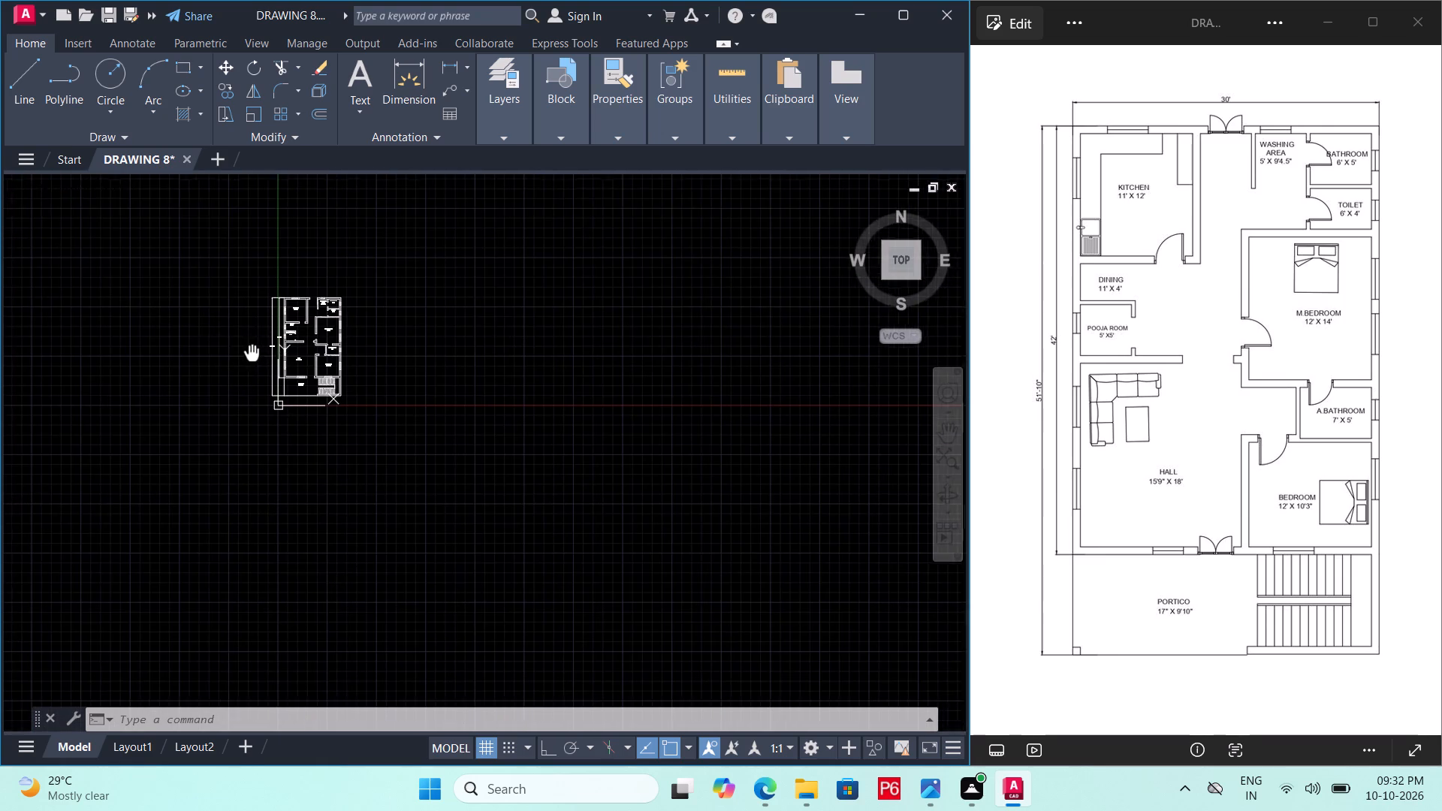
middle_drag(275, 343, 453, 334)
scroll(458, 332, down, 1)
scroll(490, 345, up, 4)
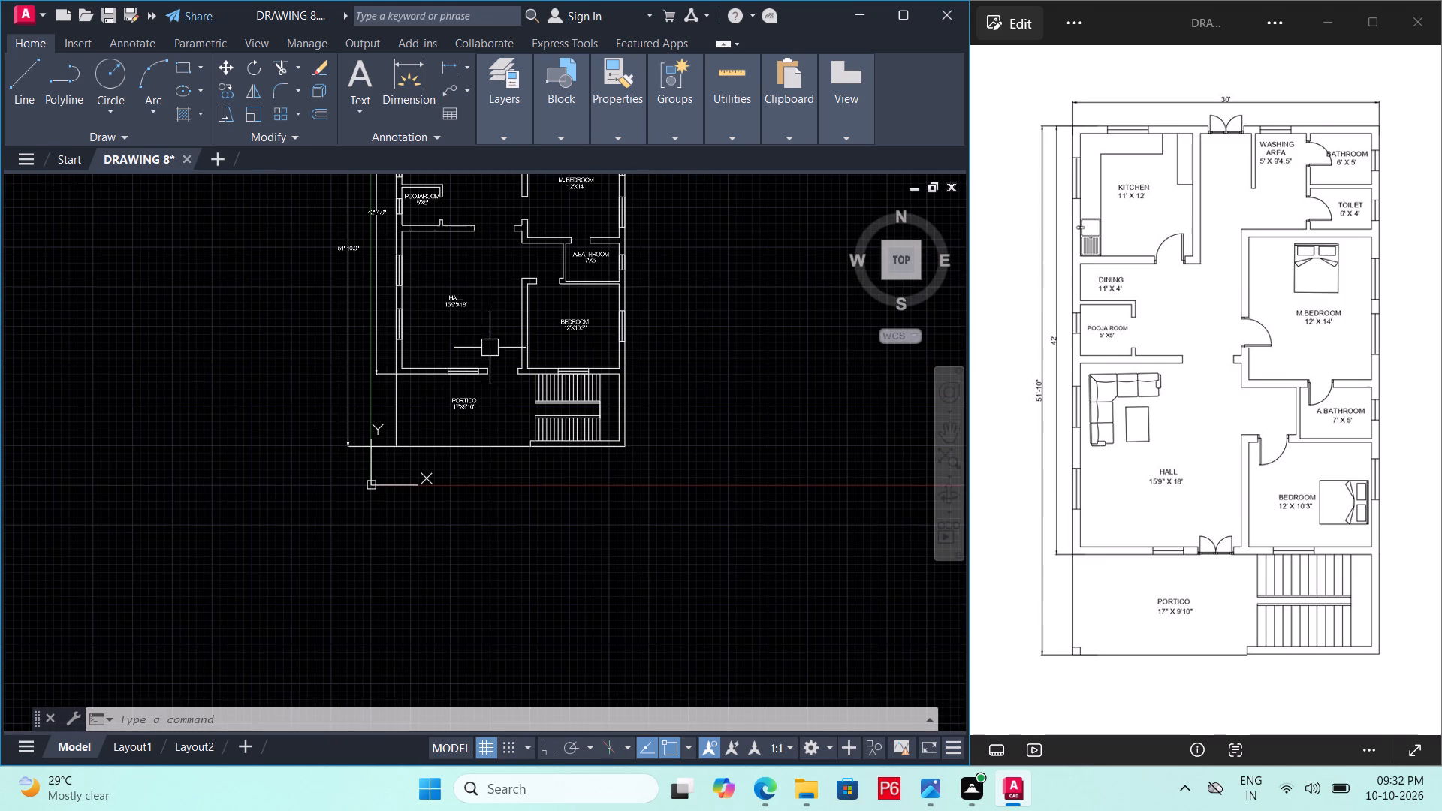
scroll(406, 463, up, 4)
scroll(332, 483, down, 3)
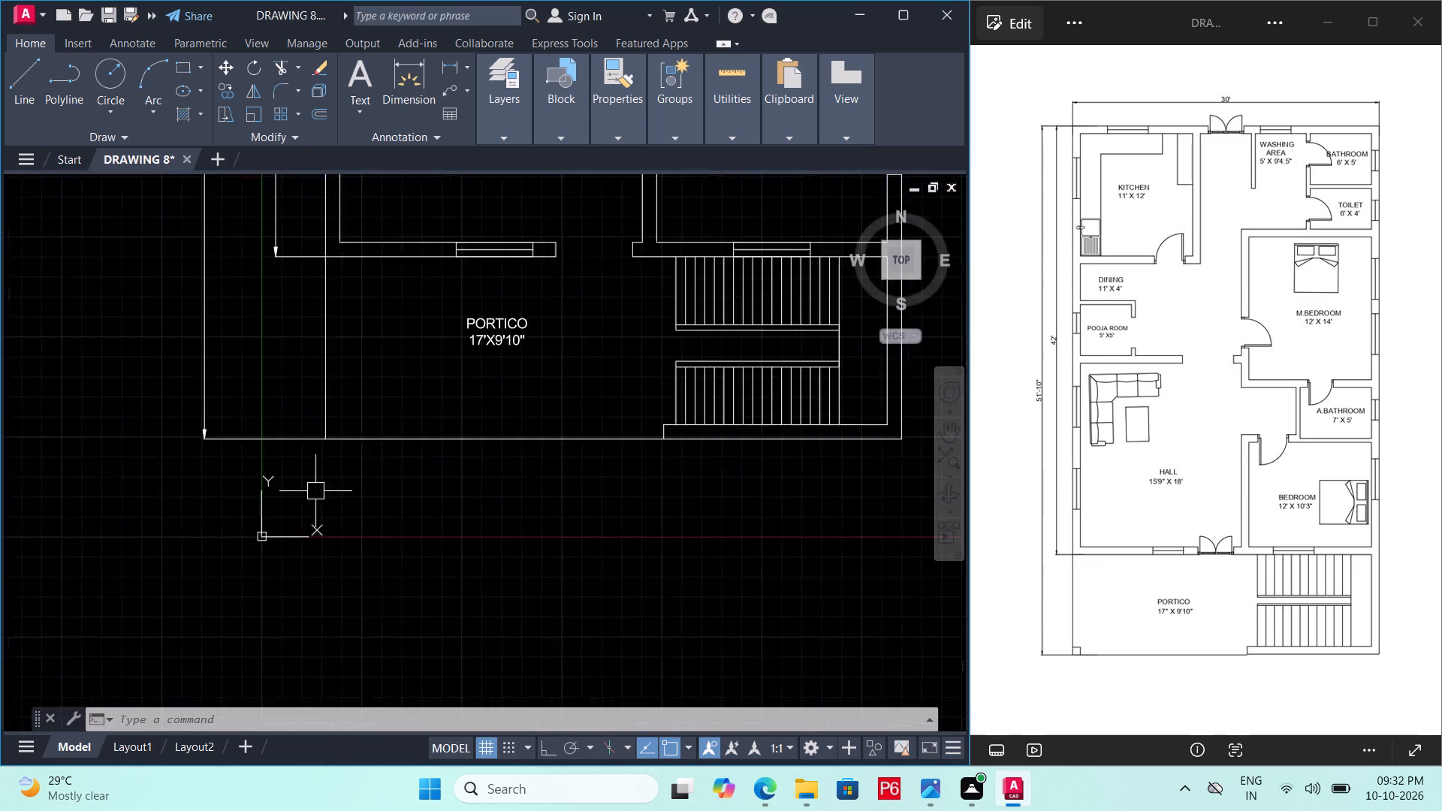
scroll(282, 499, down, 6)
middle_drag(255, 481, 401, 387)
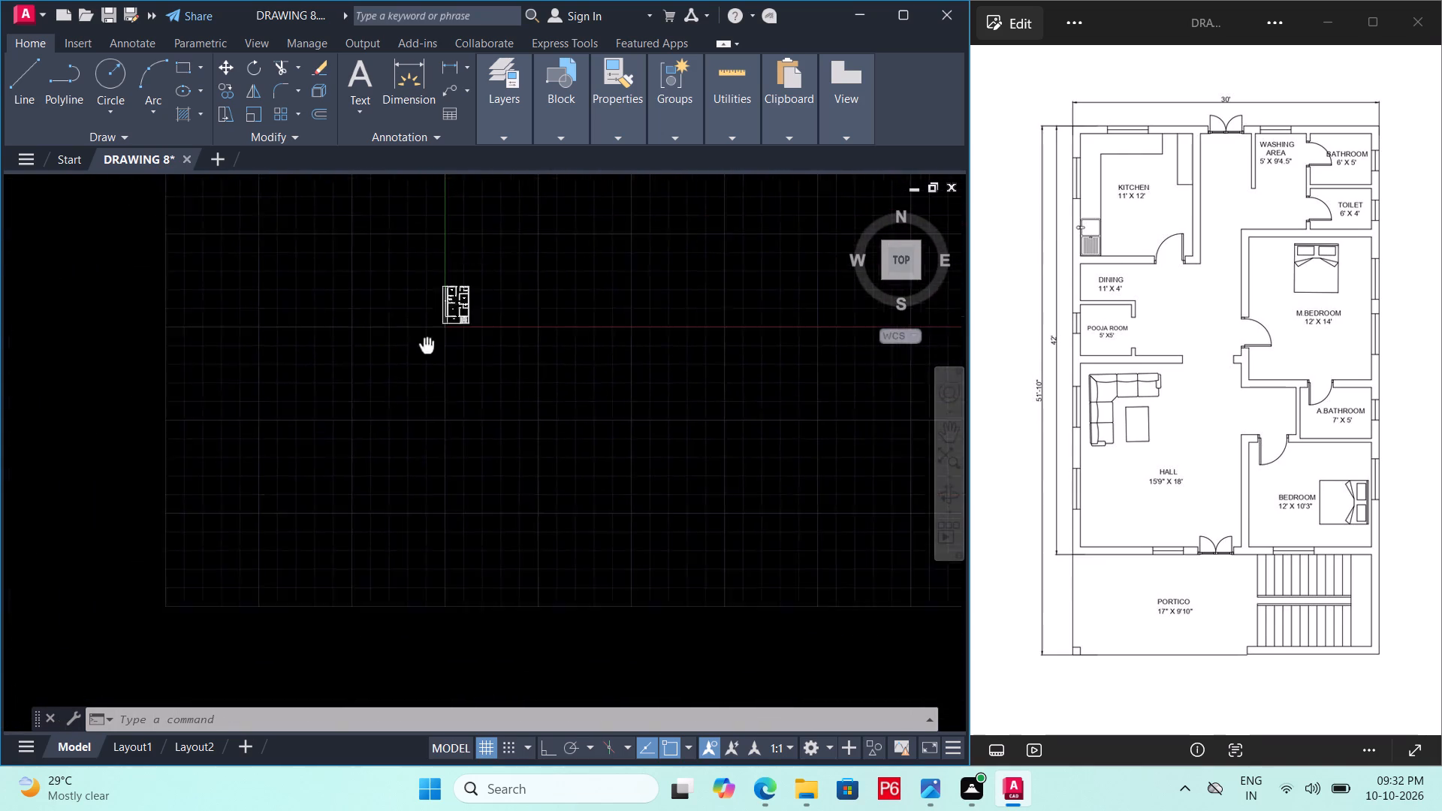
middle_drag(401, 387, 393, 454)
scroll(393, 454, up, 5)
middle_drag(405, 391, 406, 391)
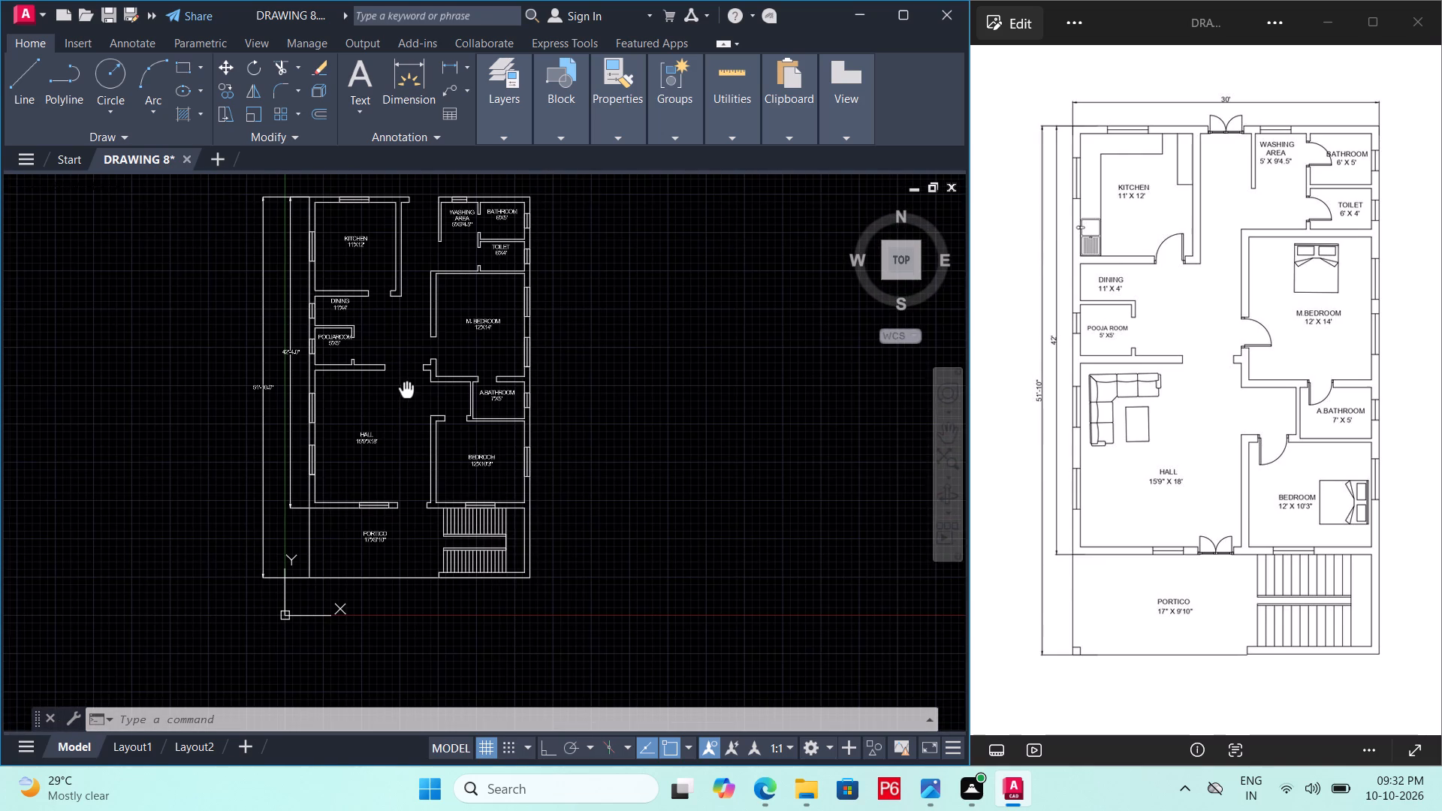
middle_drag(406, 391, 454, 401)
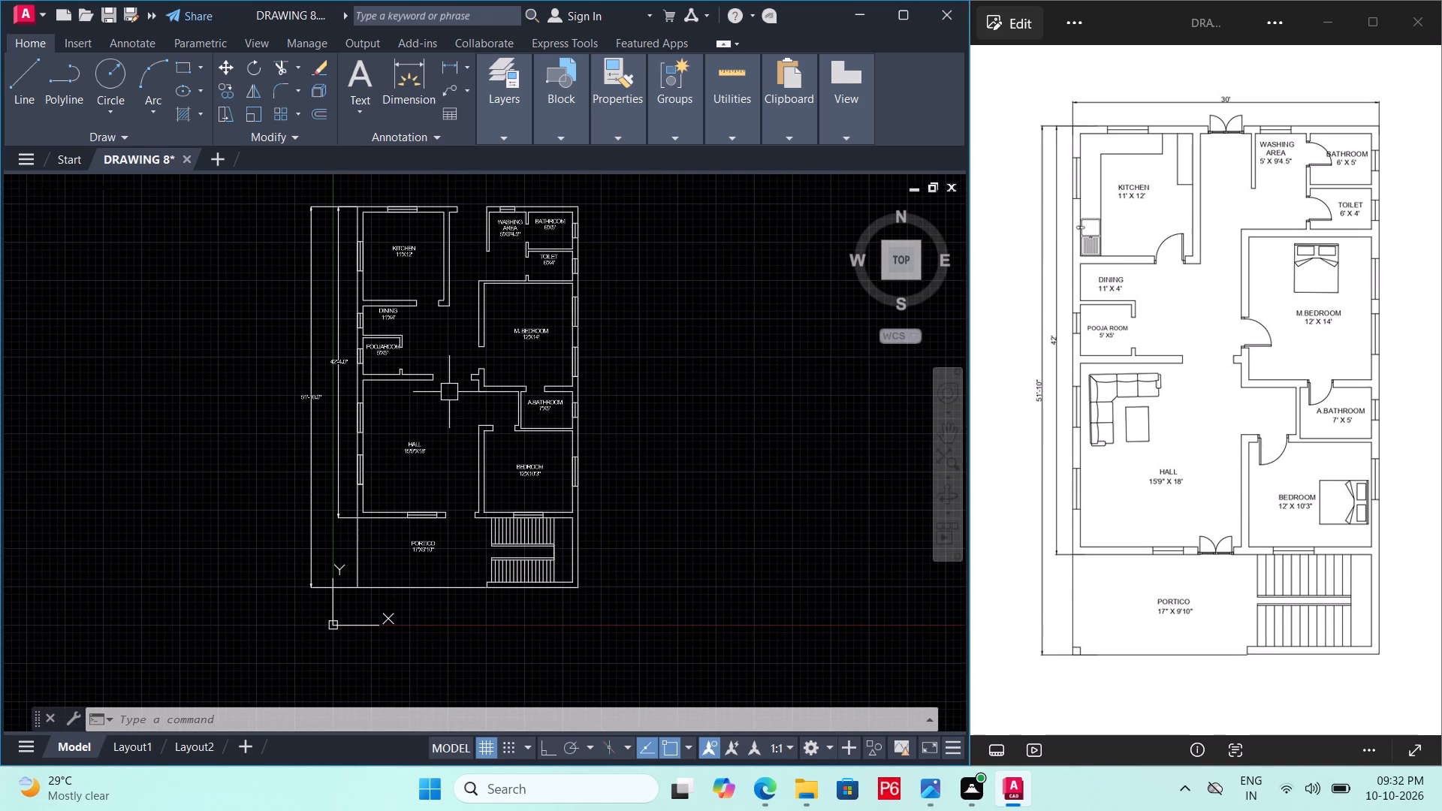
Save the floor plan drawing.
key(ctrl+s)
key(ctrl+s)
key(ctrl+s)
Open the existing file drawing 7 from the cad folder.
scroll(400, 394, up, 4)
middle_drag(409, 320, 412, 369)
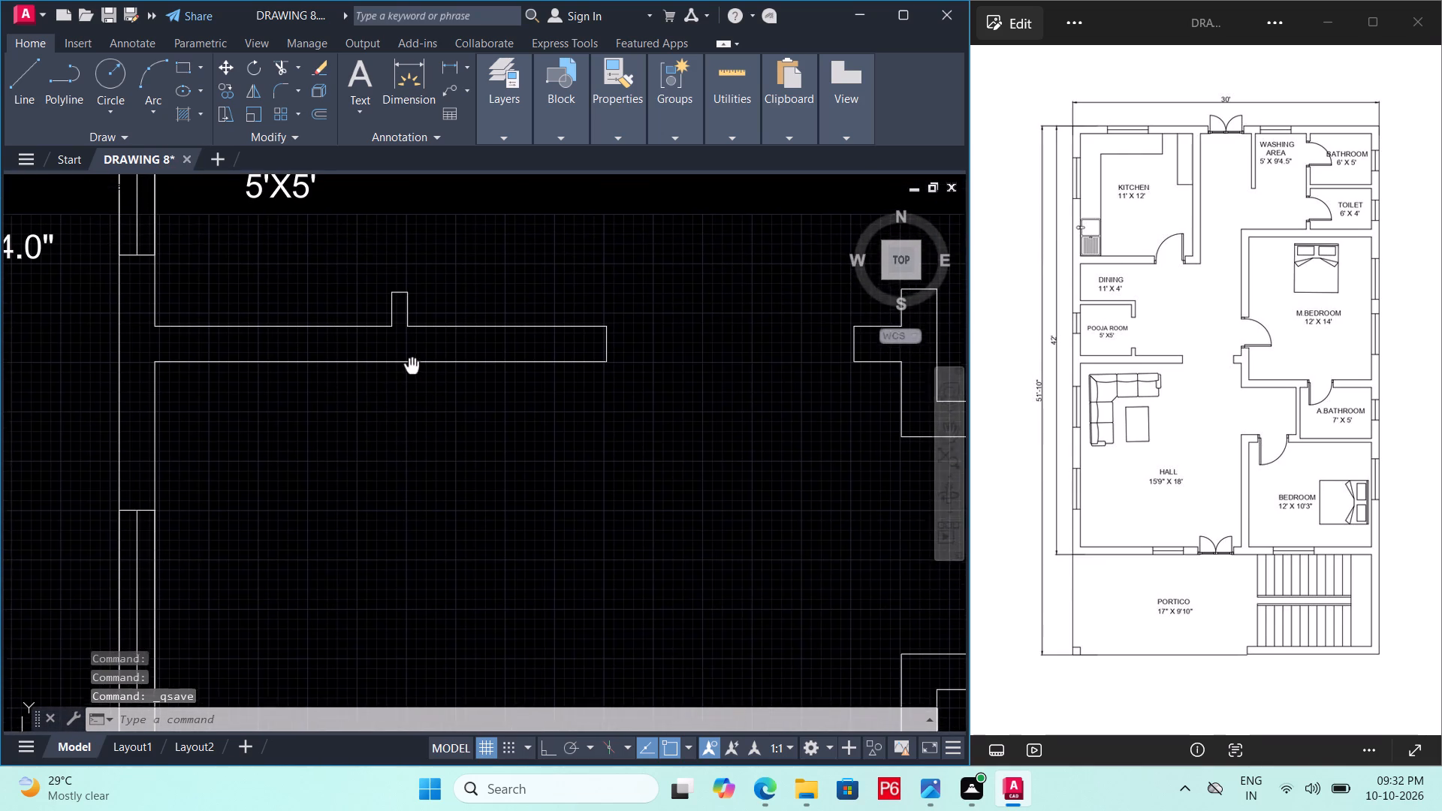
middle_drag(412, 369, 410, 373)
scroll(370, 380, down, 1)
middle_drag(367, 363, 376, 319)
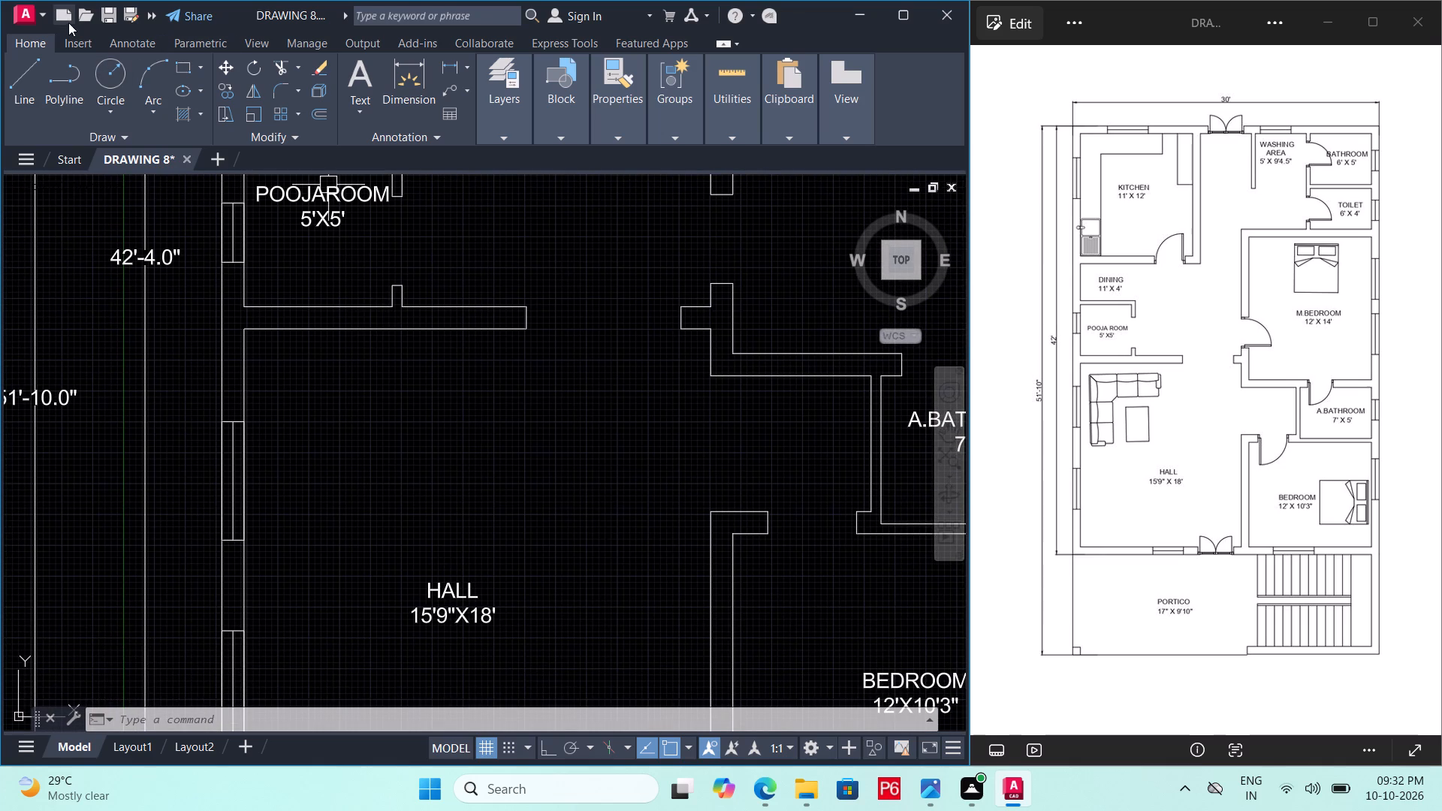
click(26, 20)
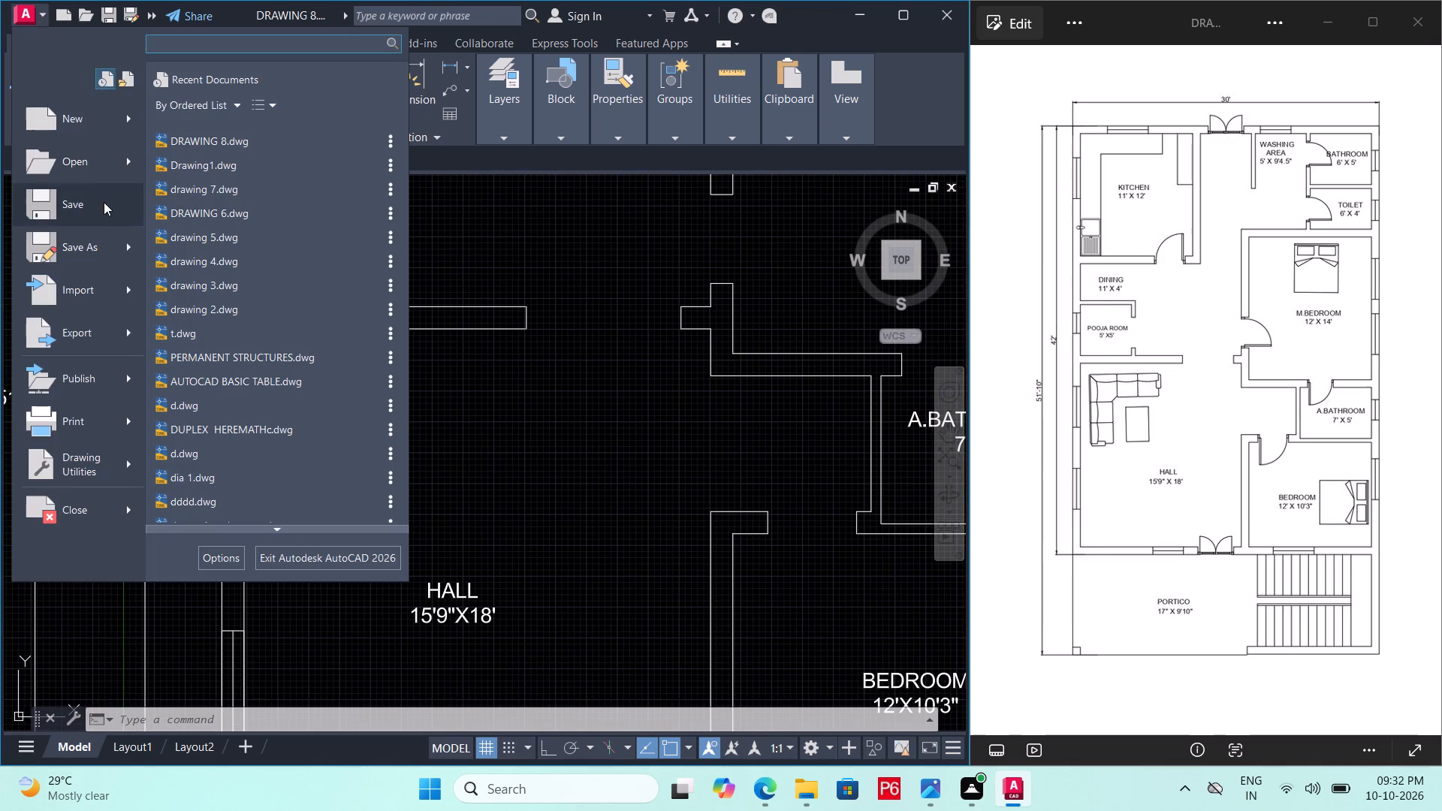
click(65, 168)
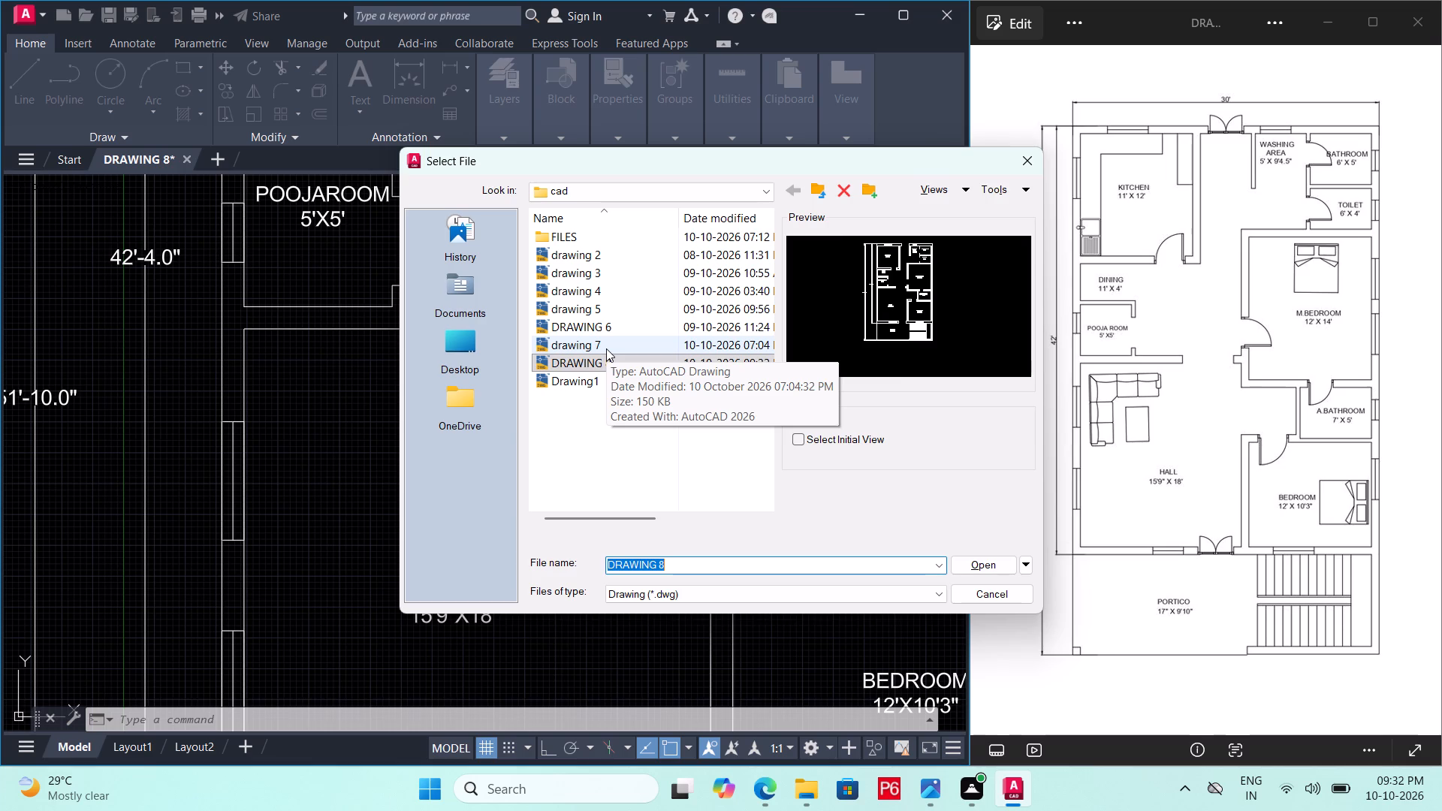
click(606, 348)
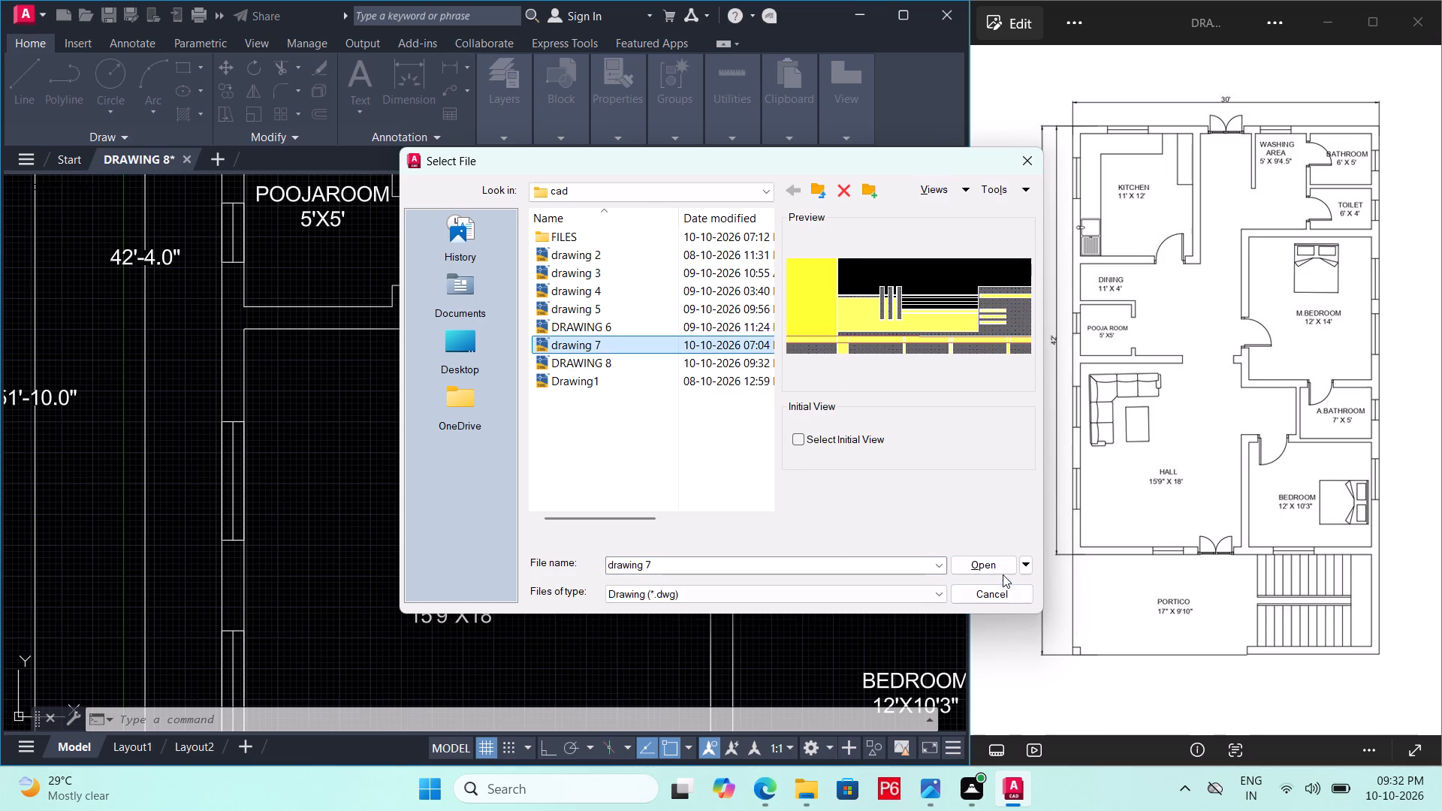
click(1001, 568)
Copy the corner sofa, centre table, lower toilet, kitchen sink, gas stove, refrigerator and master bedroom bed from the drawing 7 plan.
scroll(452, 363, down, 5)
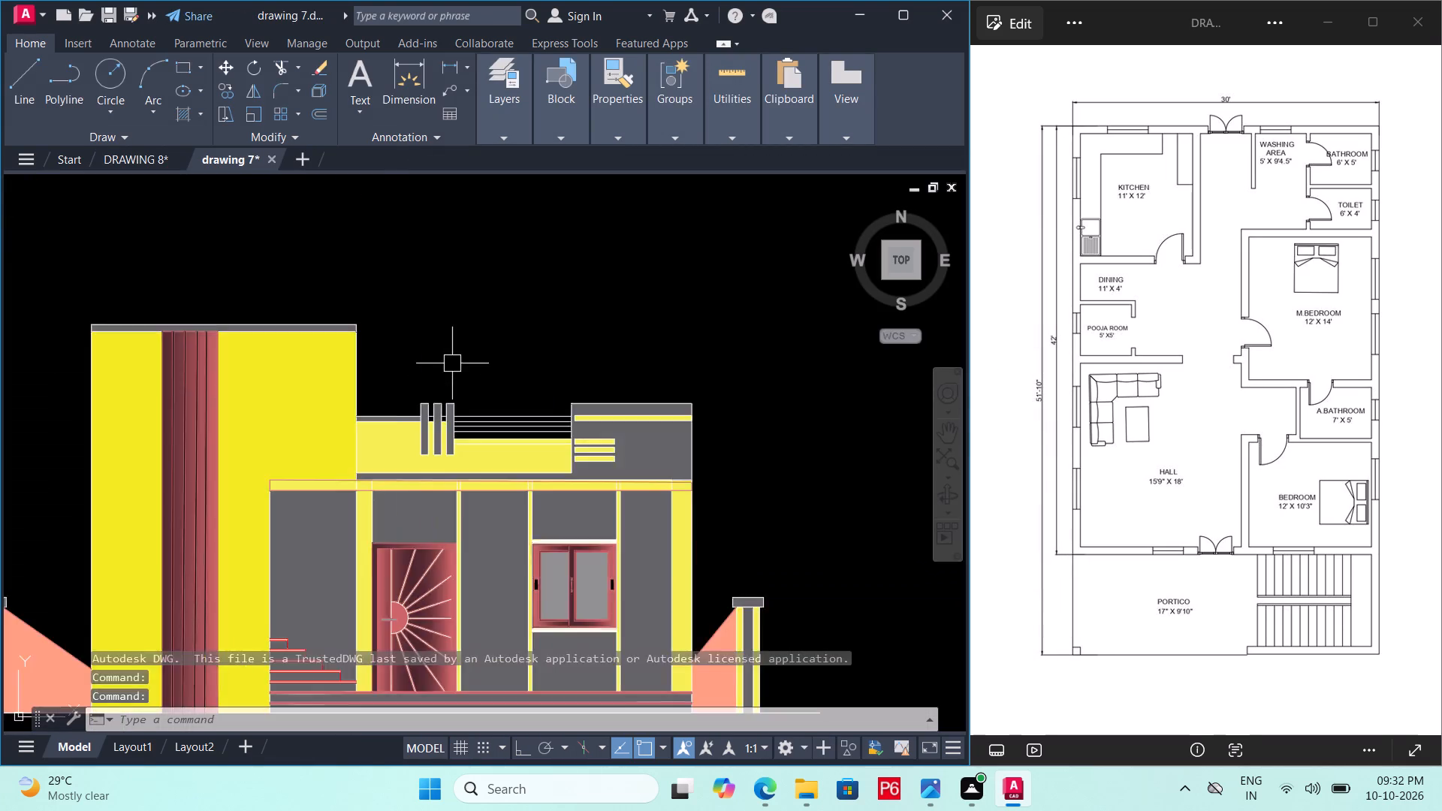
scroll(502, 366, down, 2)
scroll(236, 316, up, 3)
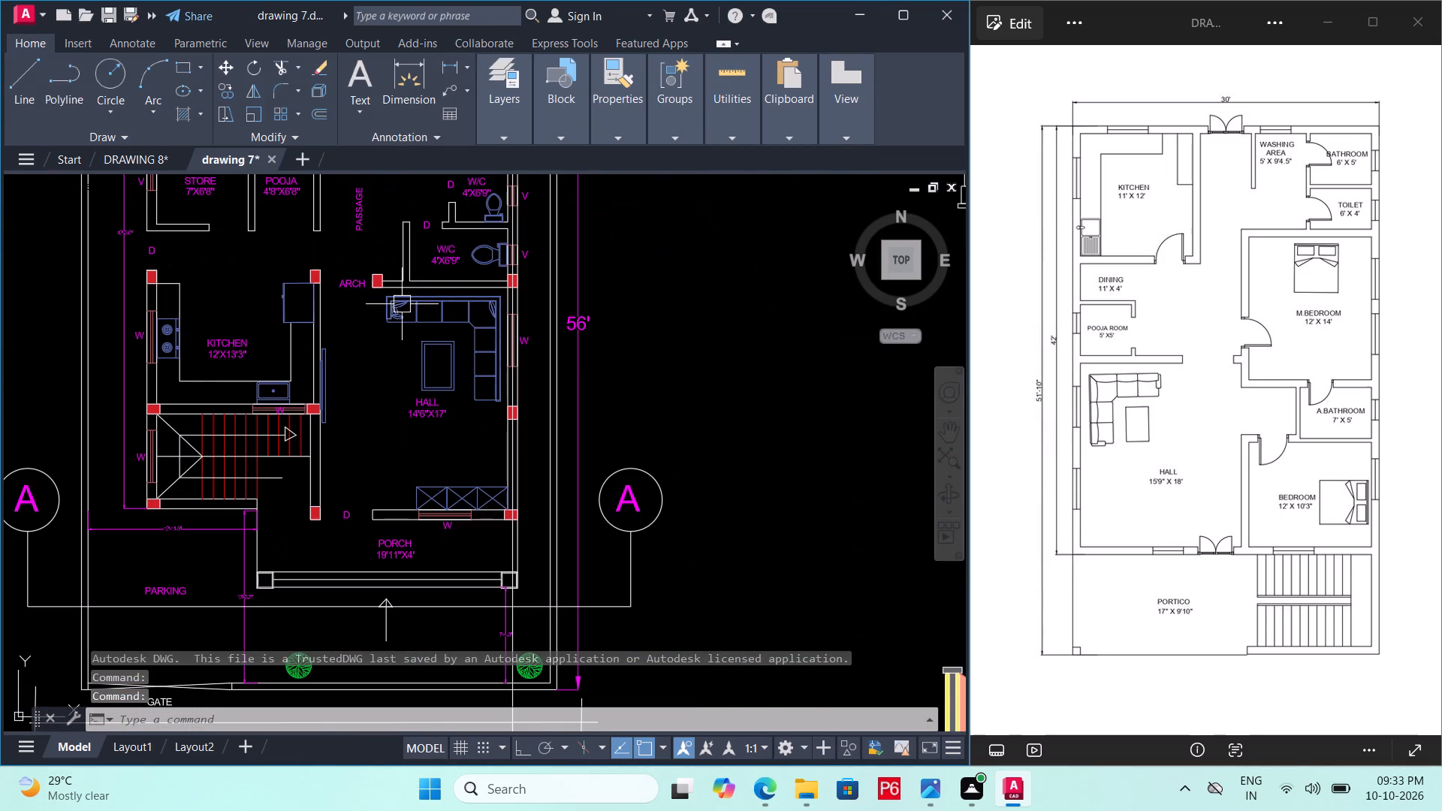
click(404, 306)
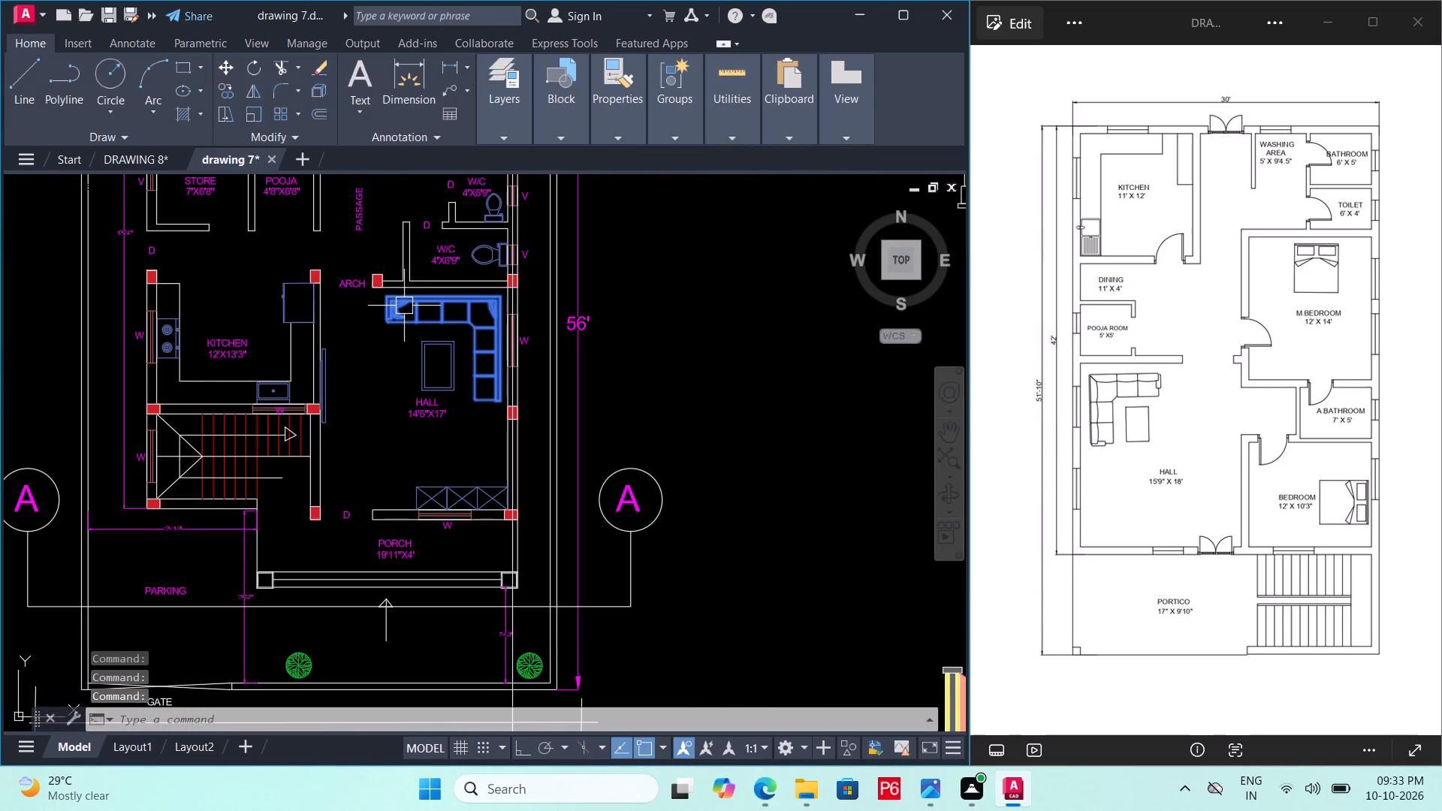
click(427, 367)
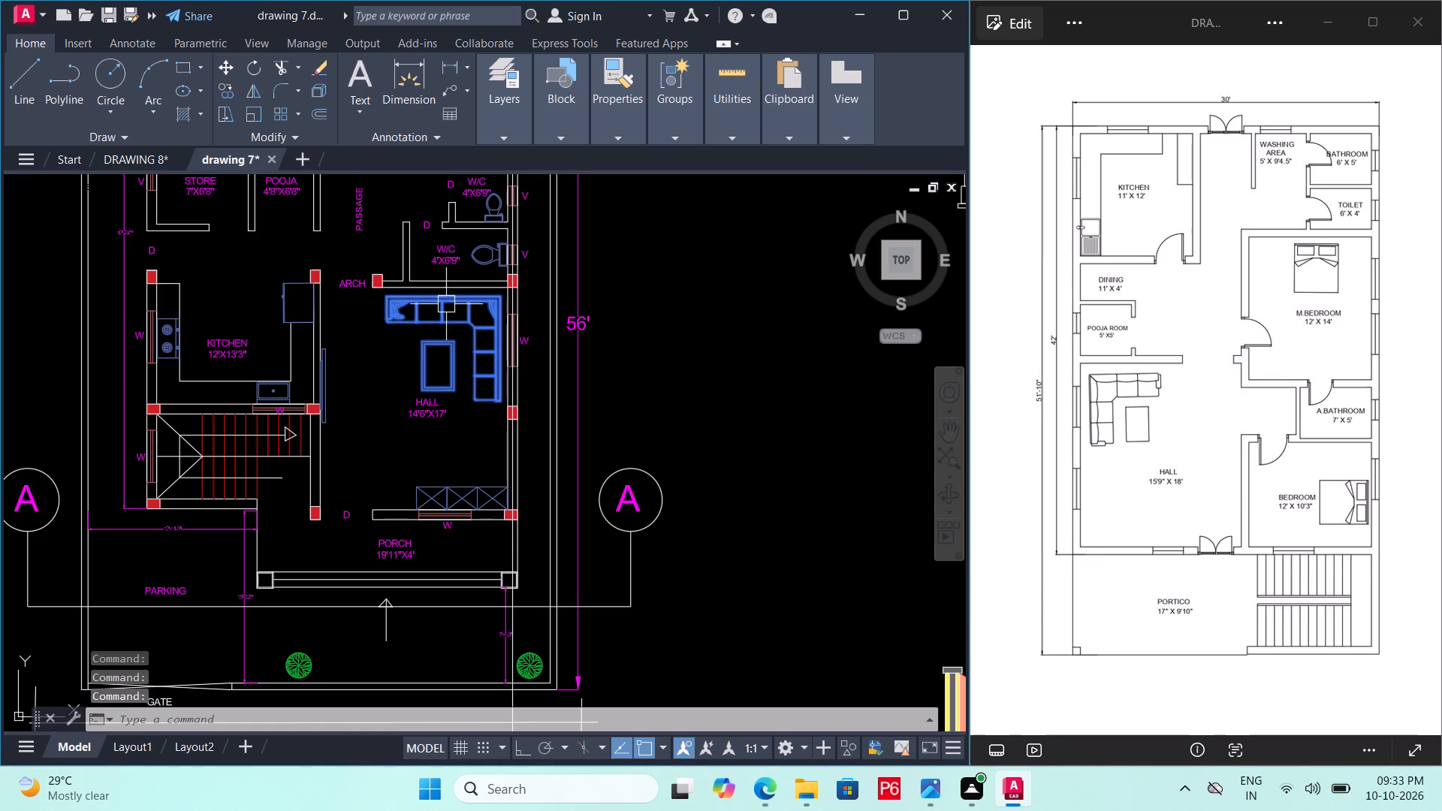
click(490, 250)
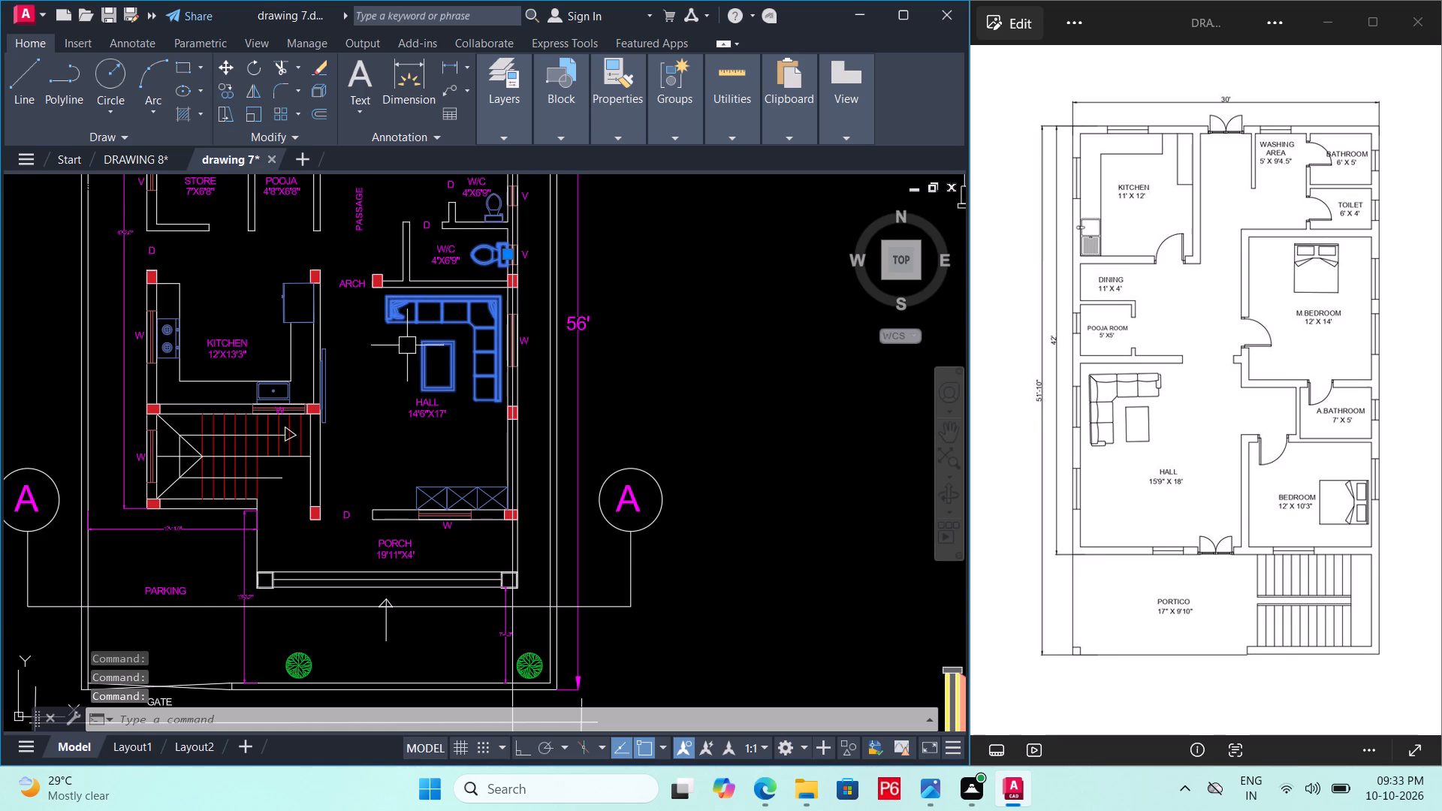
scroll(269, 387, up, 4)
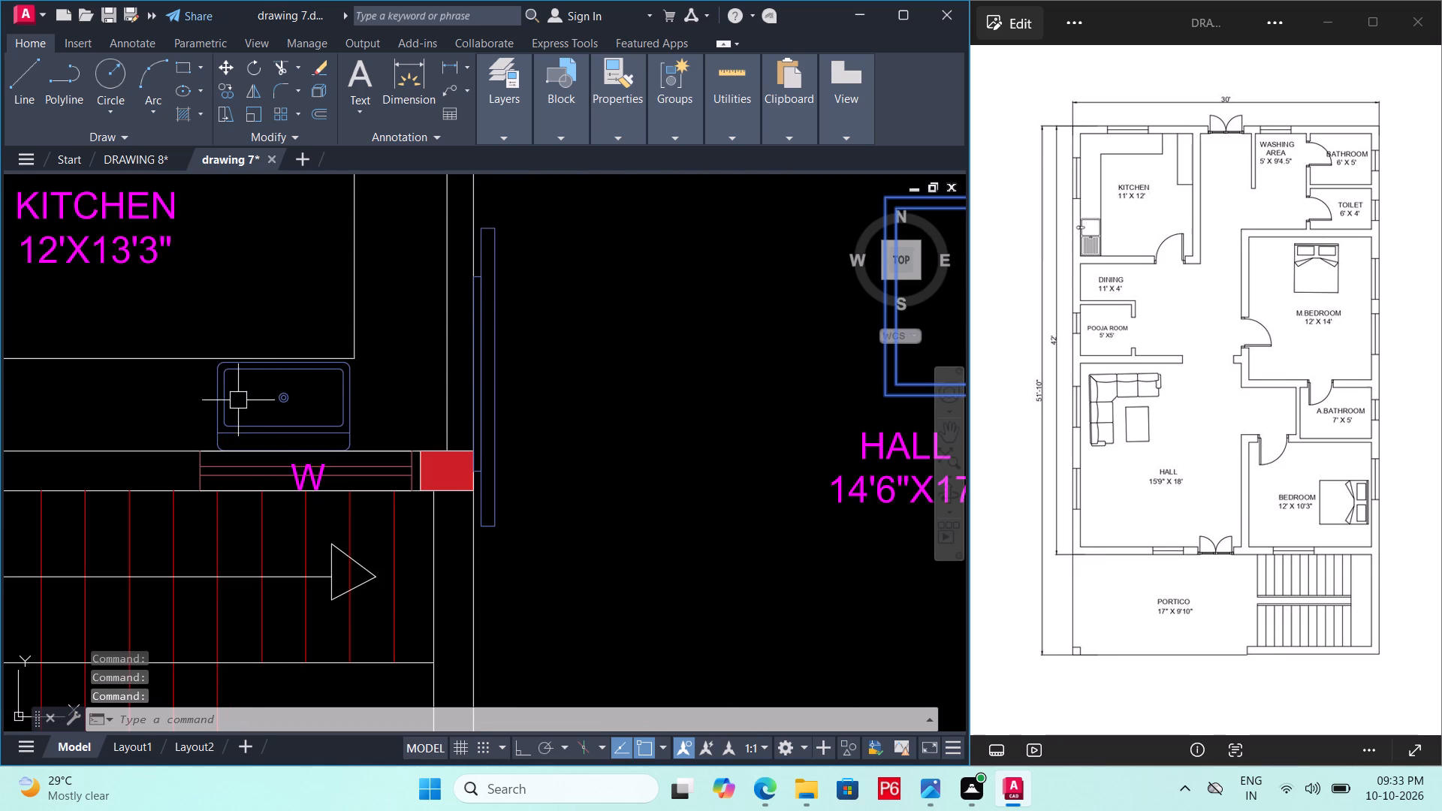
click(228, 405)
scroll(284, 367, down, 2)
middle_drag(314, 387, 483, 433)
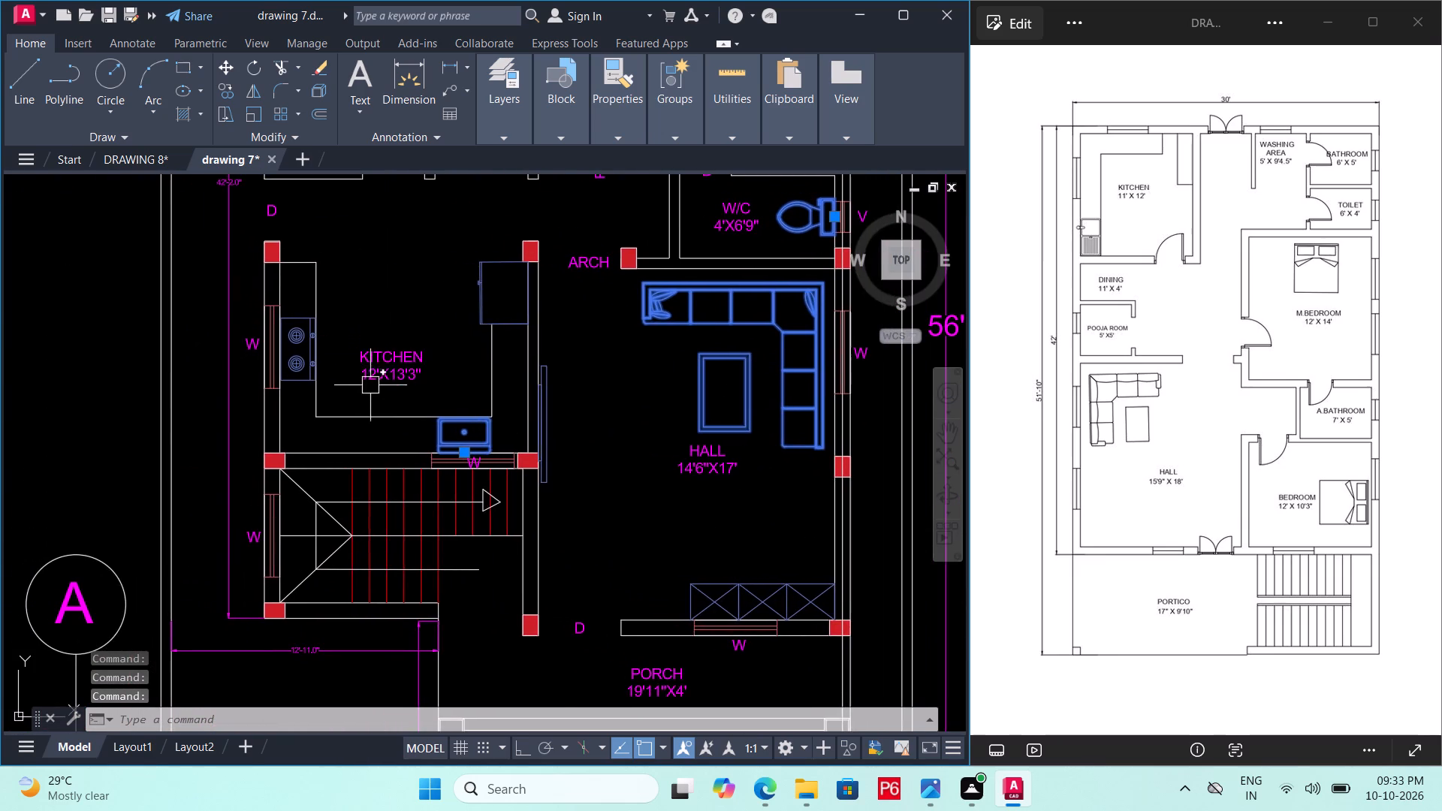
scroll(337, 365, up, 3)
double_click(232, 375)
scroll(231, 377, down, 3)
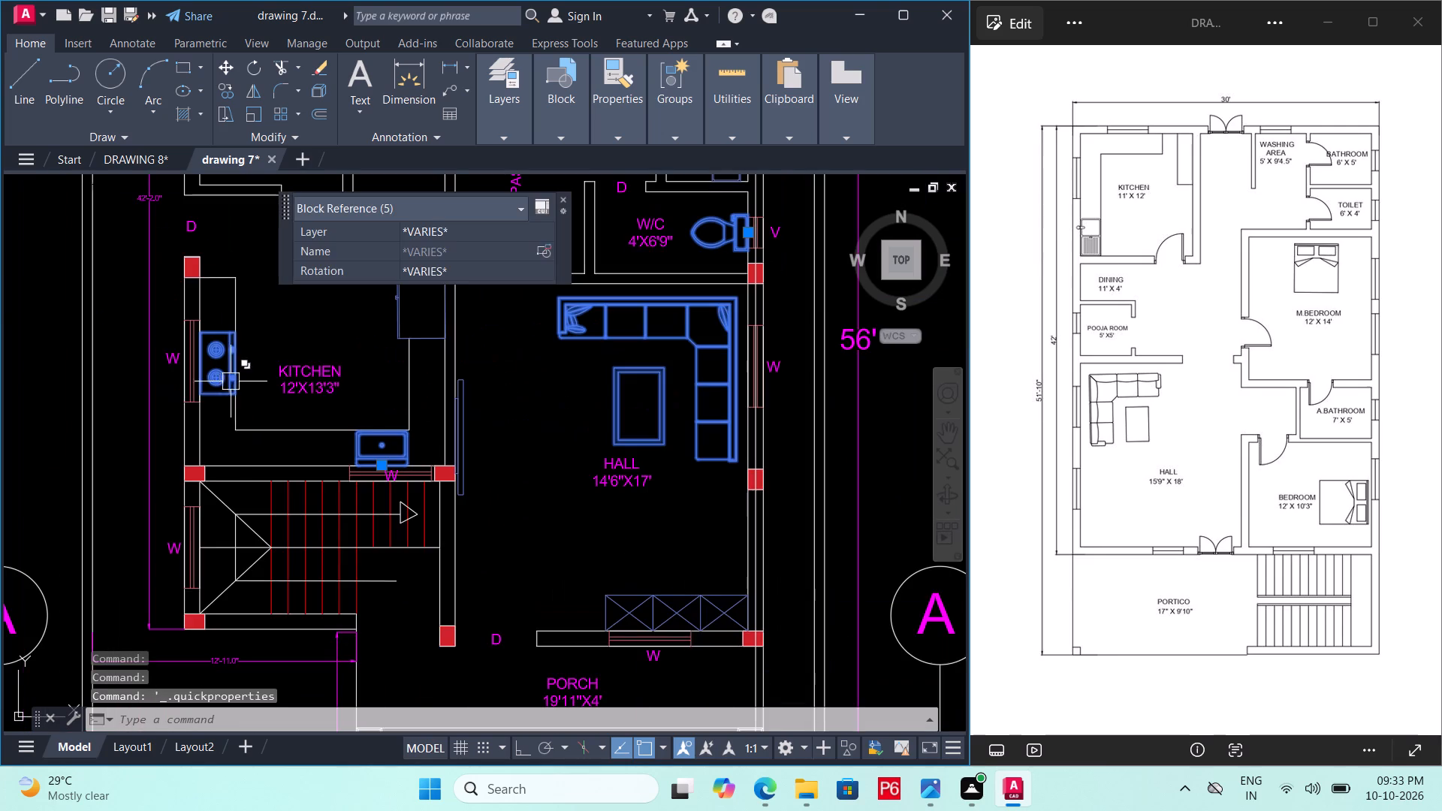
middle_drag(327, 378, 322, 456)
click(400, 360)
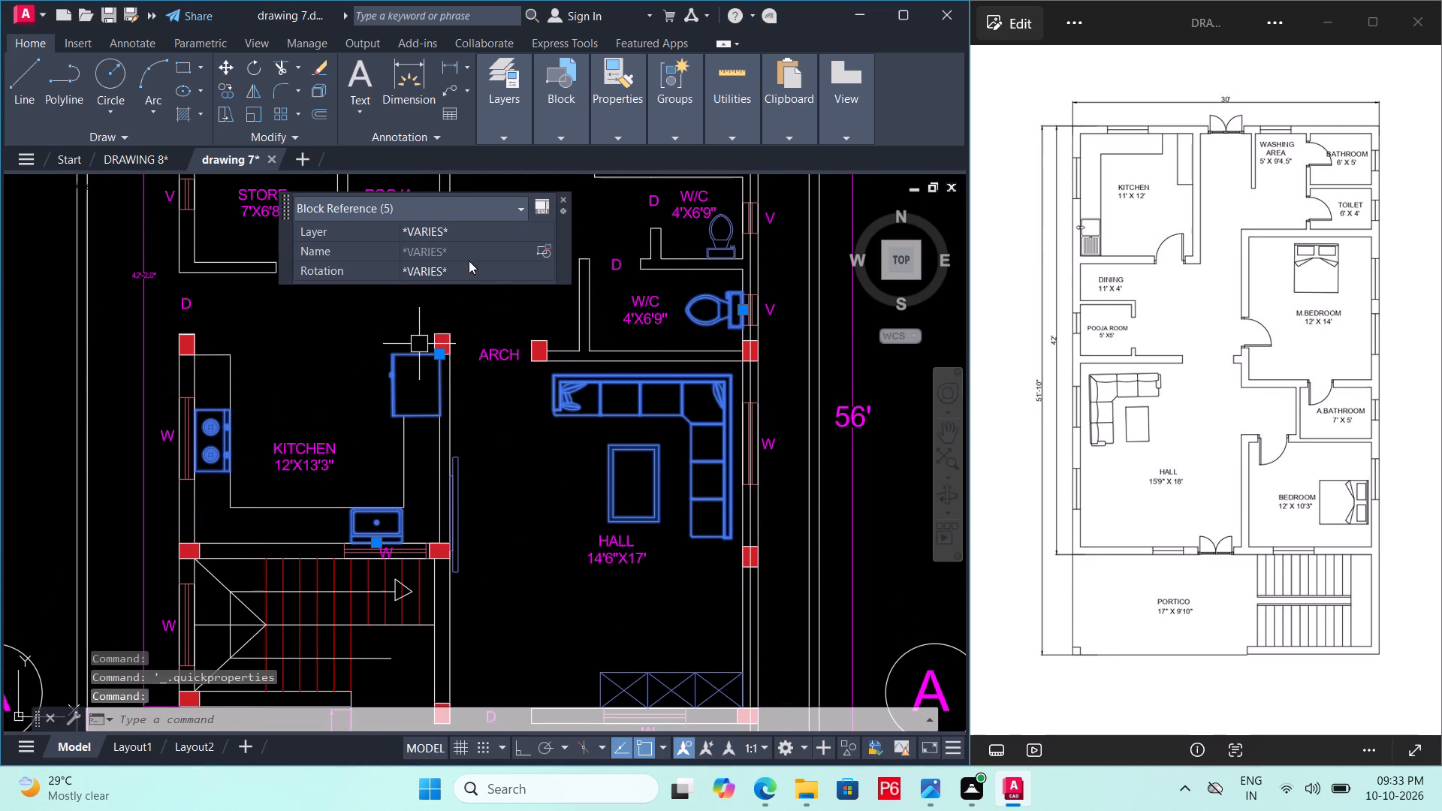
click(563, 200)
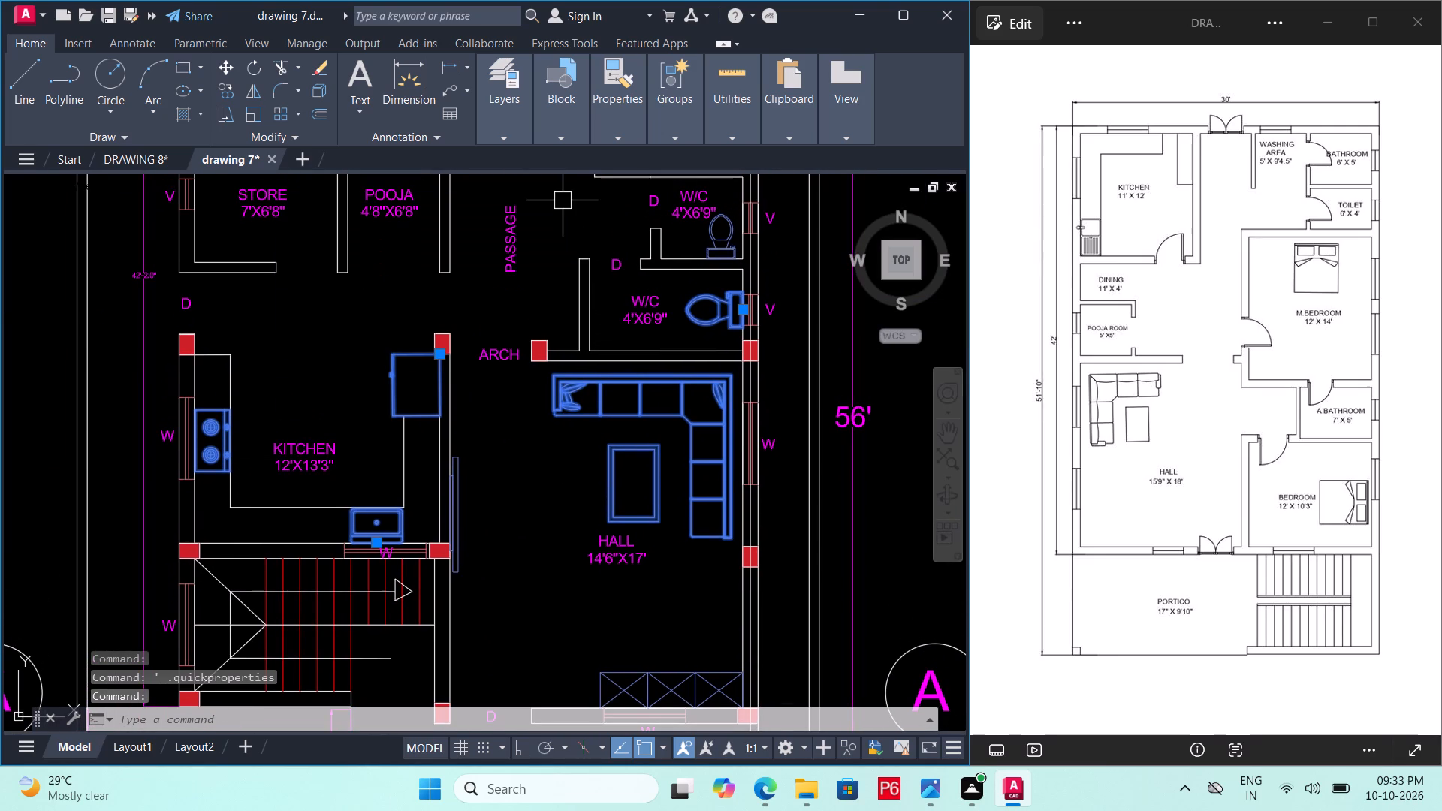
middle_drag(551, 243, 507, 588)
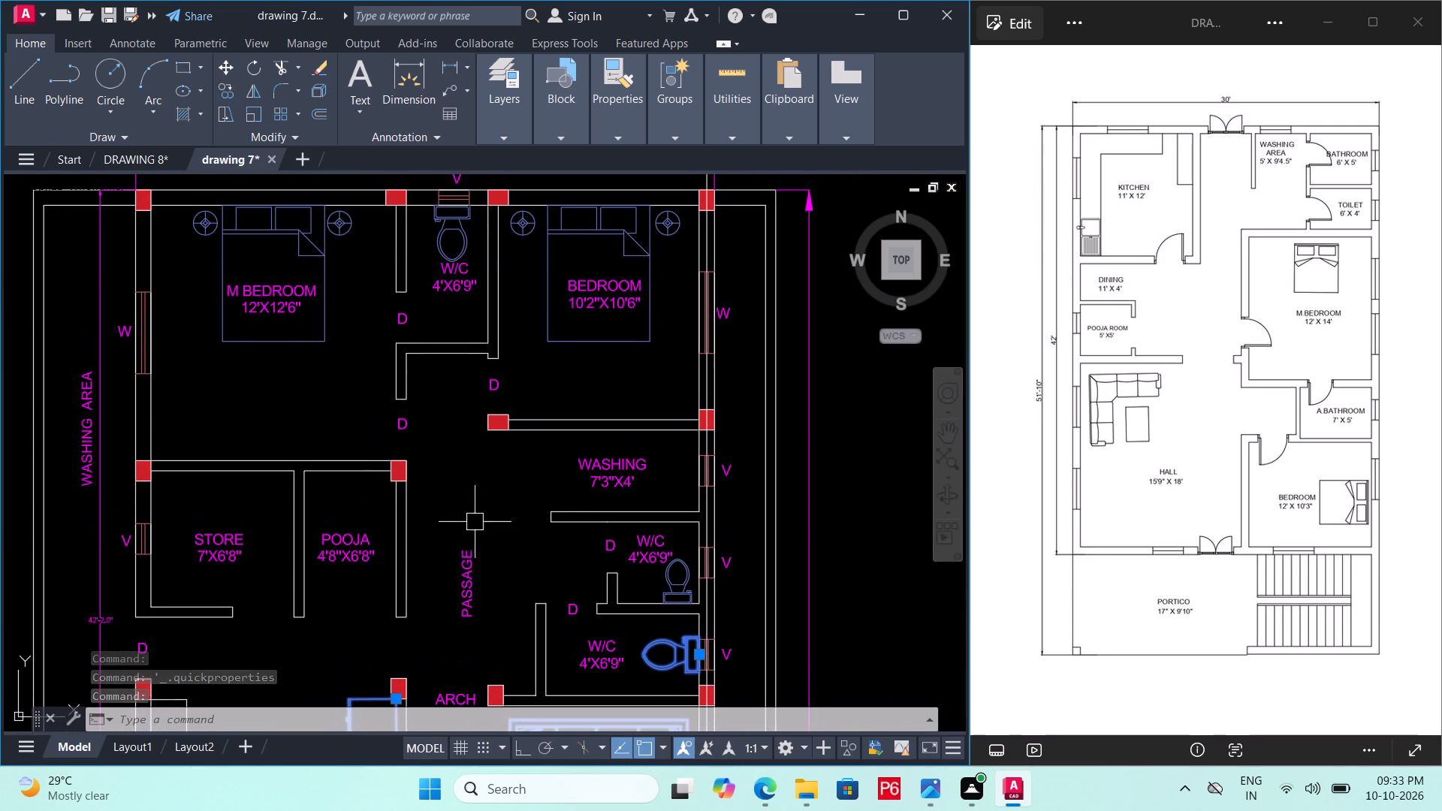
click(328, 332)
scroll(466, 420, down, 1)
middle_drag(466, 417, 461, 365)
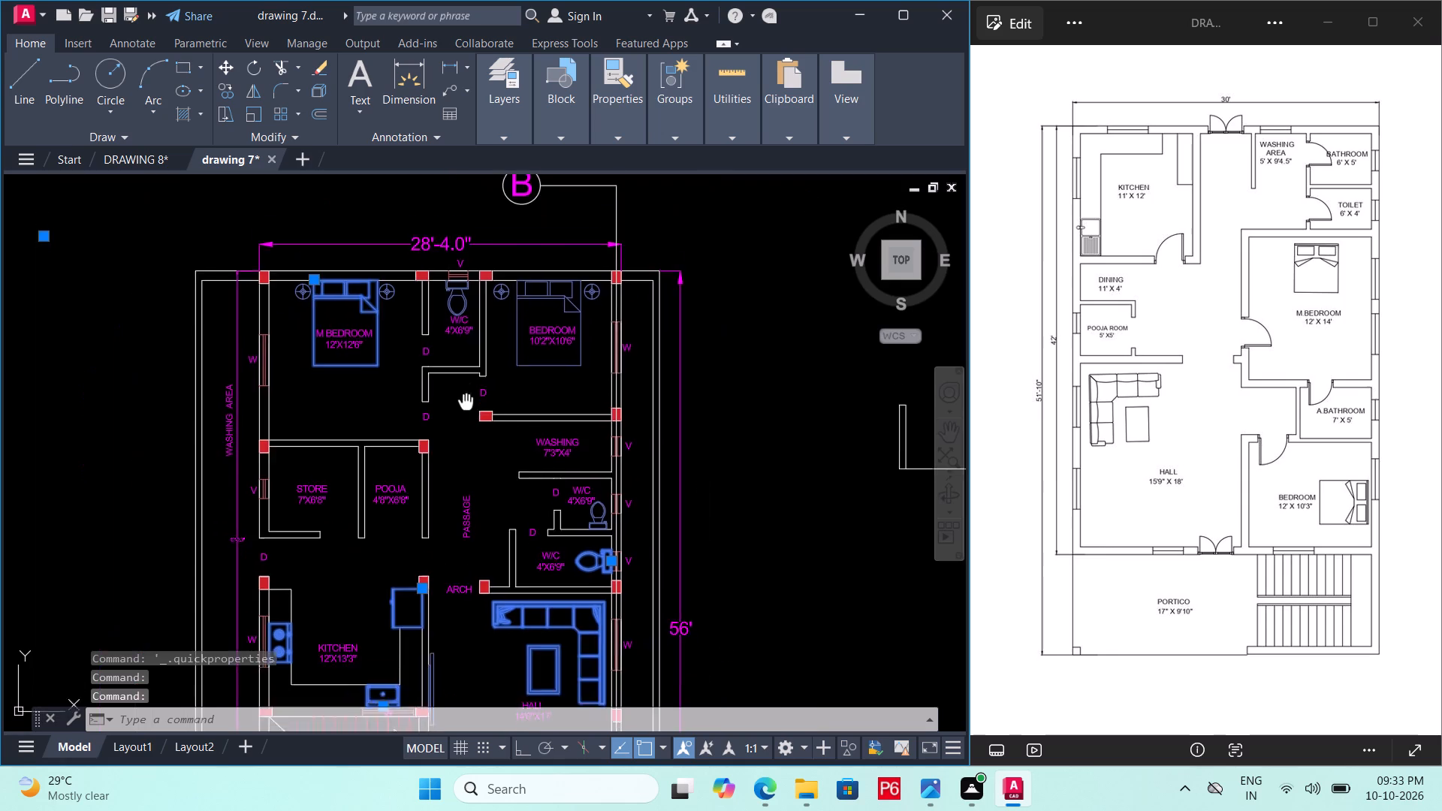
middle_drag(461, 365, 463, 225)
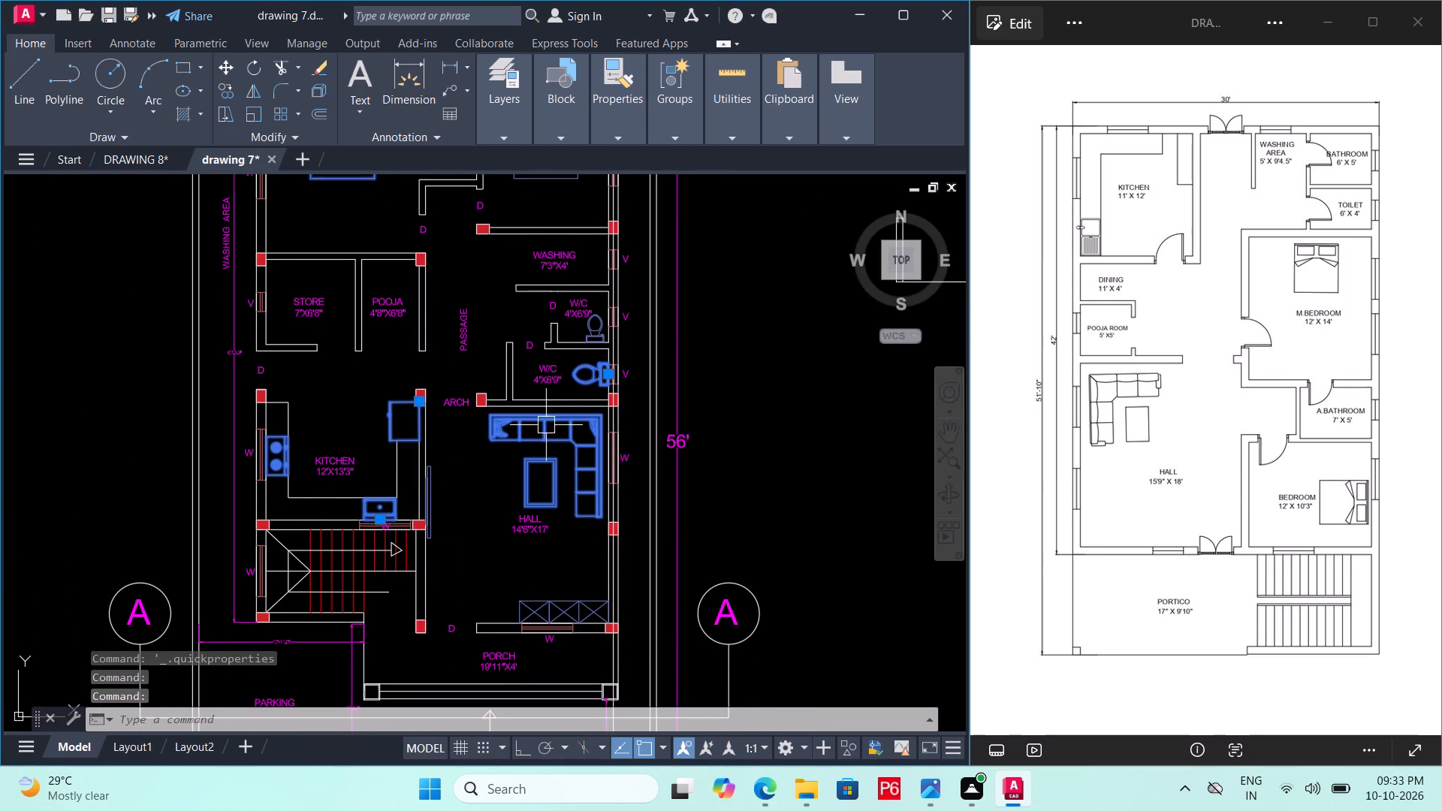
right_click(547, 439)
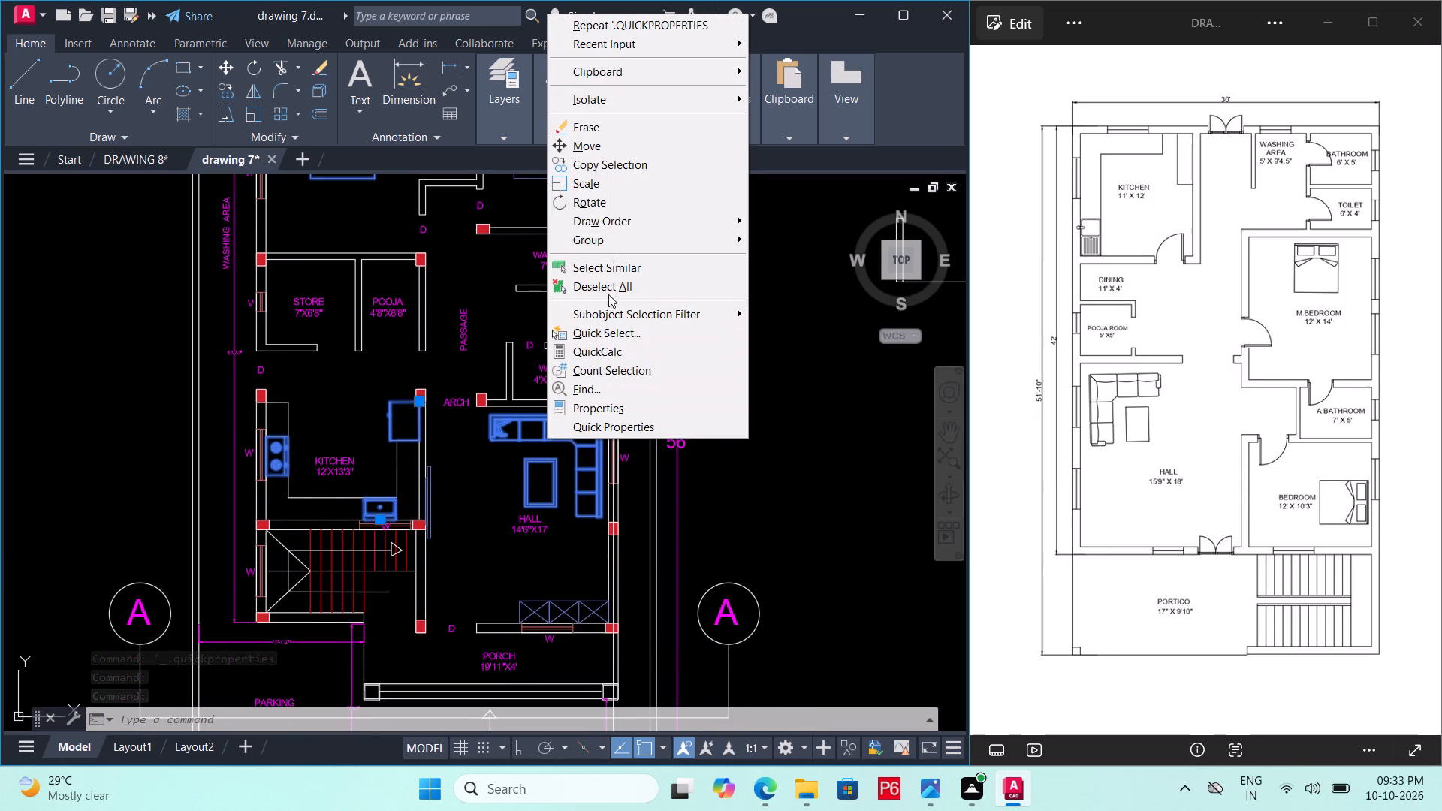
click(623, 70)
double_click(804, 113)
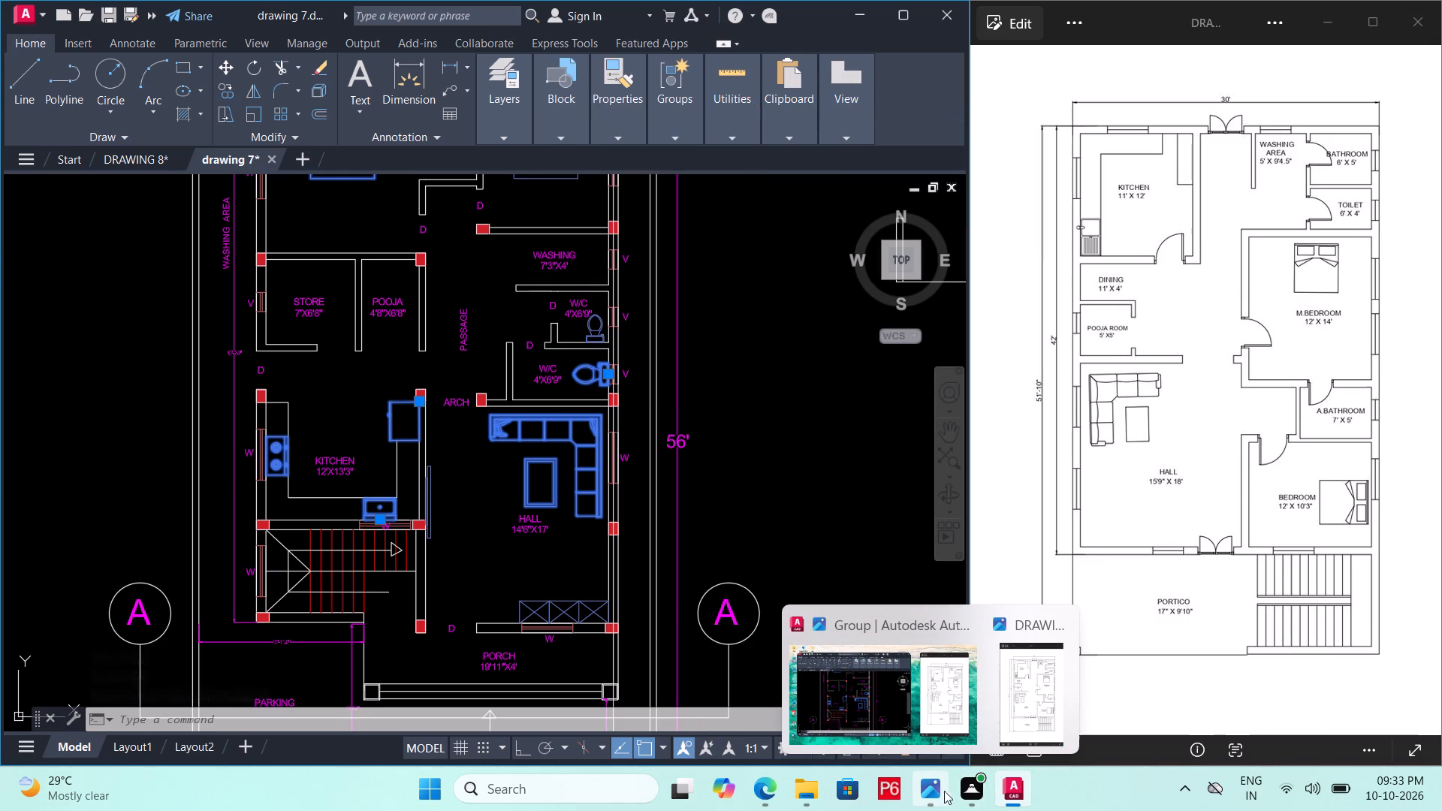
Switch to DRAWING 8 and paste the copied furniture and fixture blocks in the empty area east of the floor plan.
click(127, 158)
scroll(329, 398, down, 4)
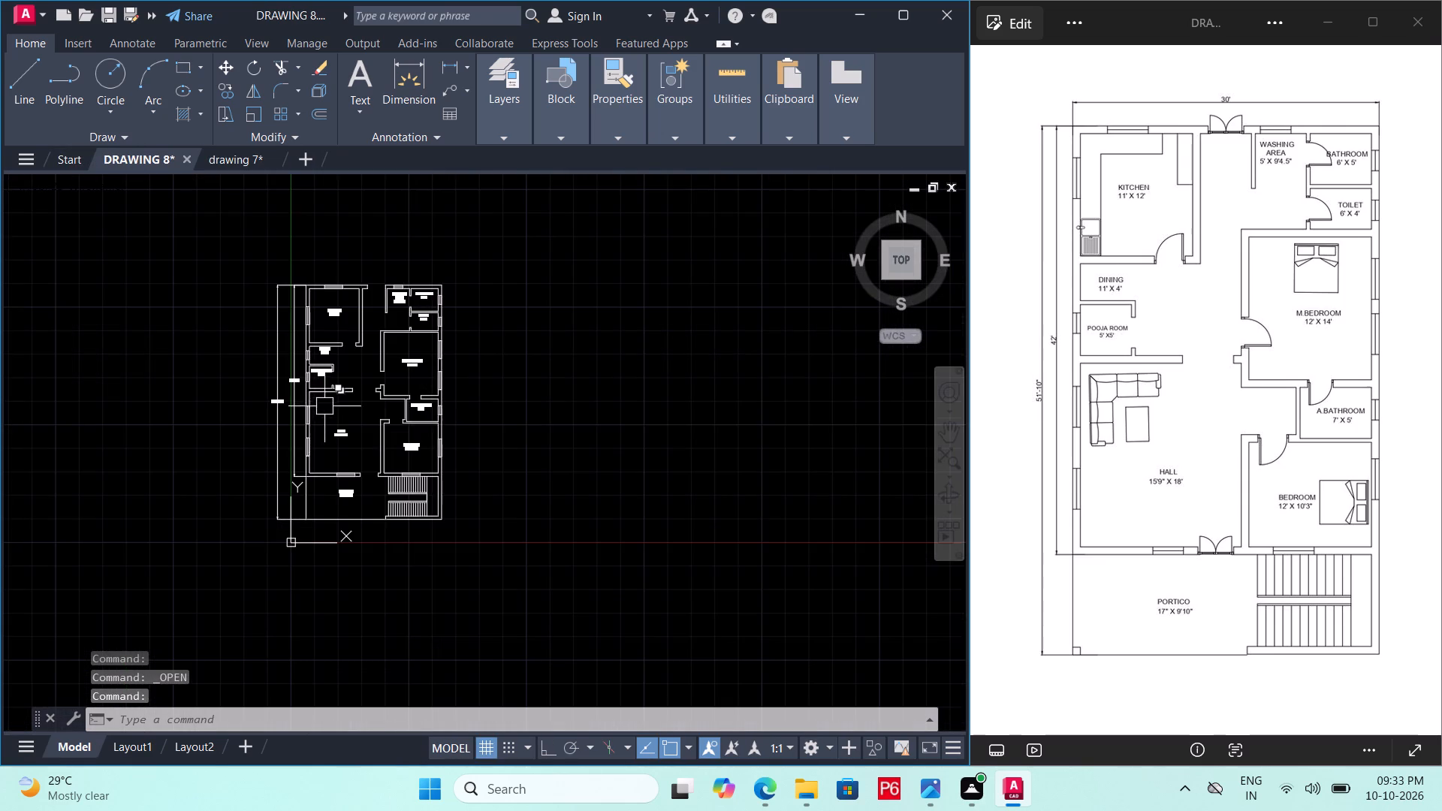
right_click(472, 425)
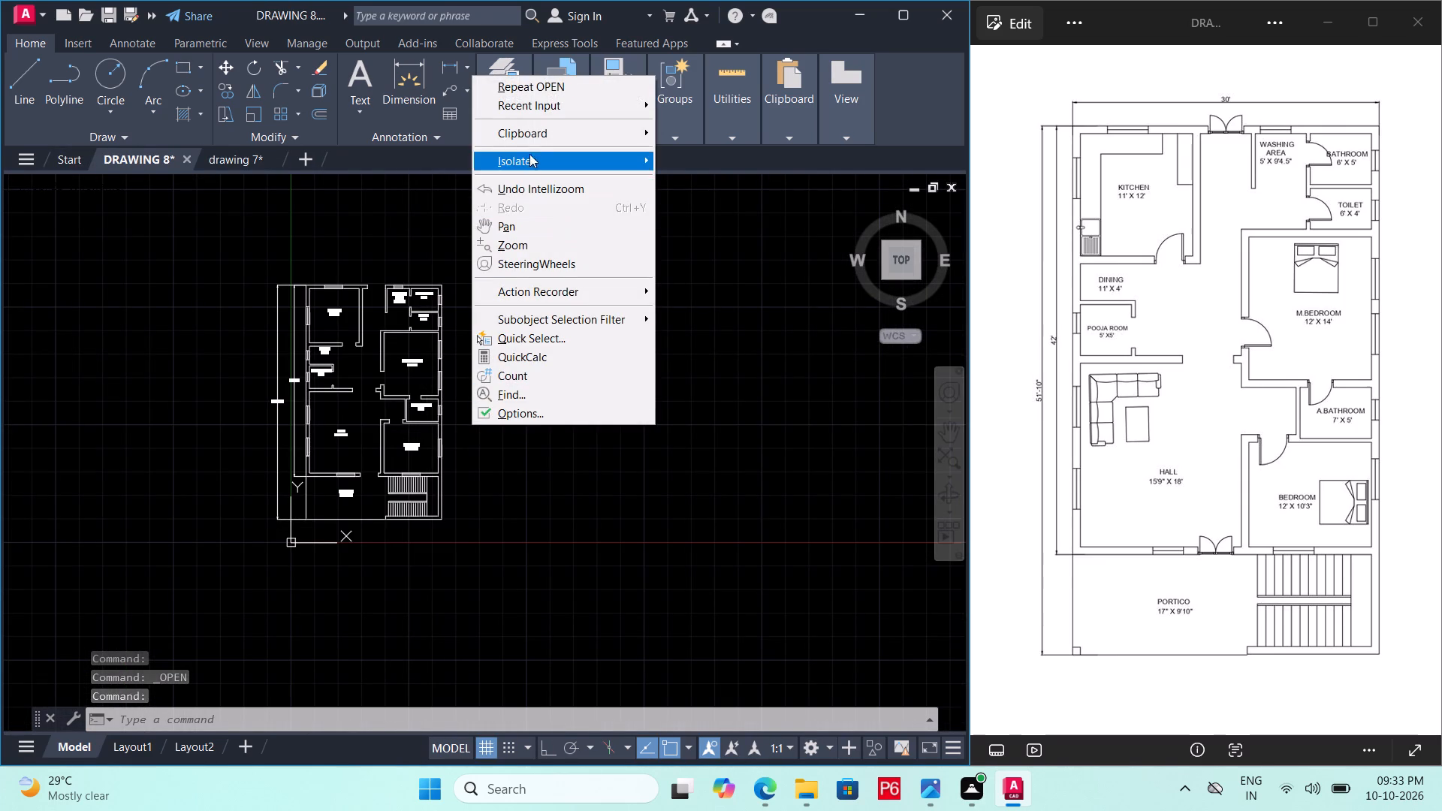
click(545, 136)
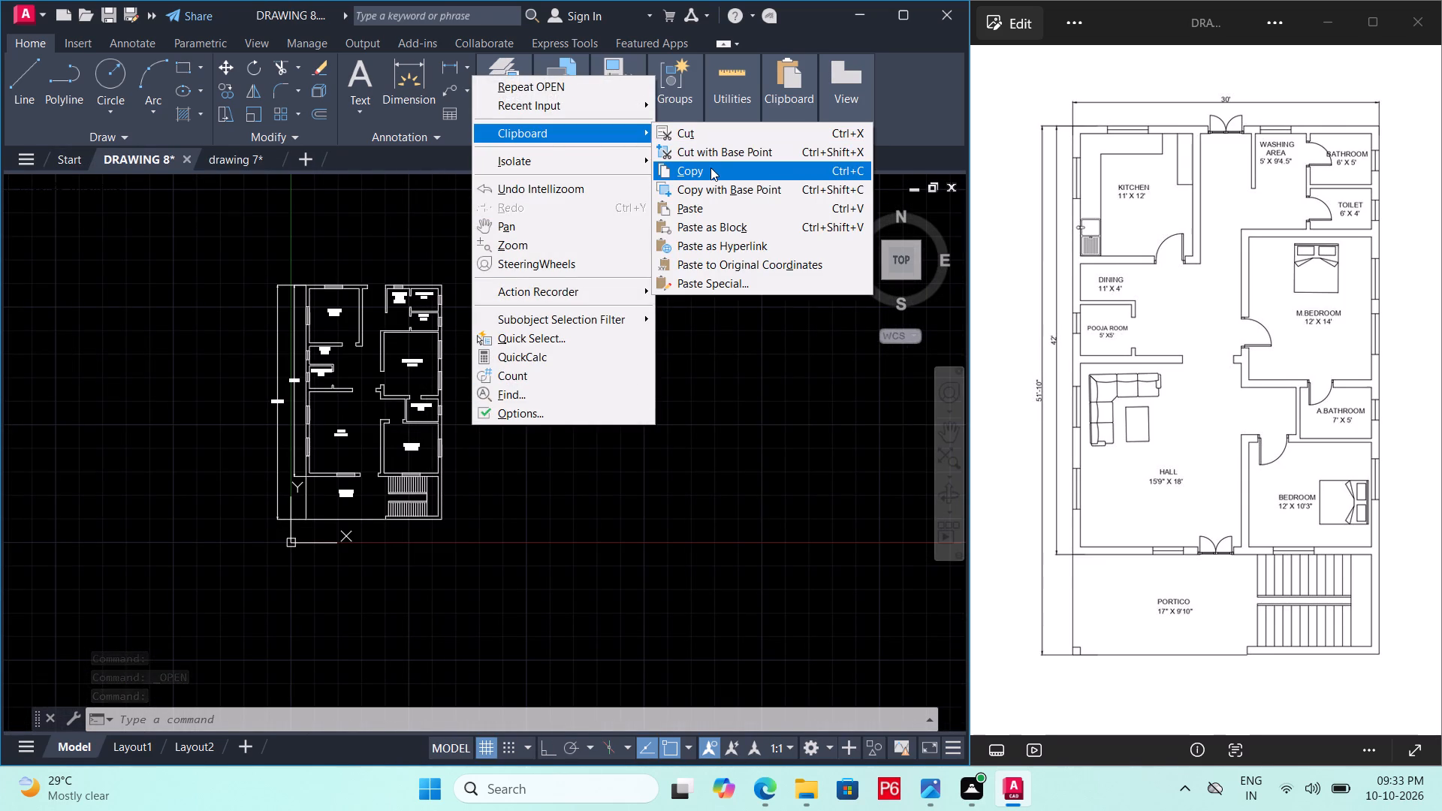
click(710, 204)
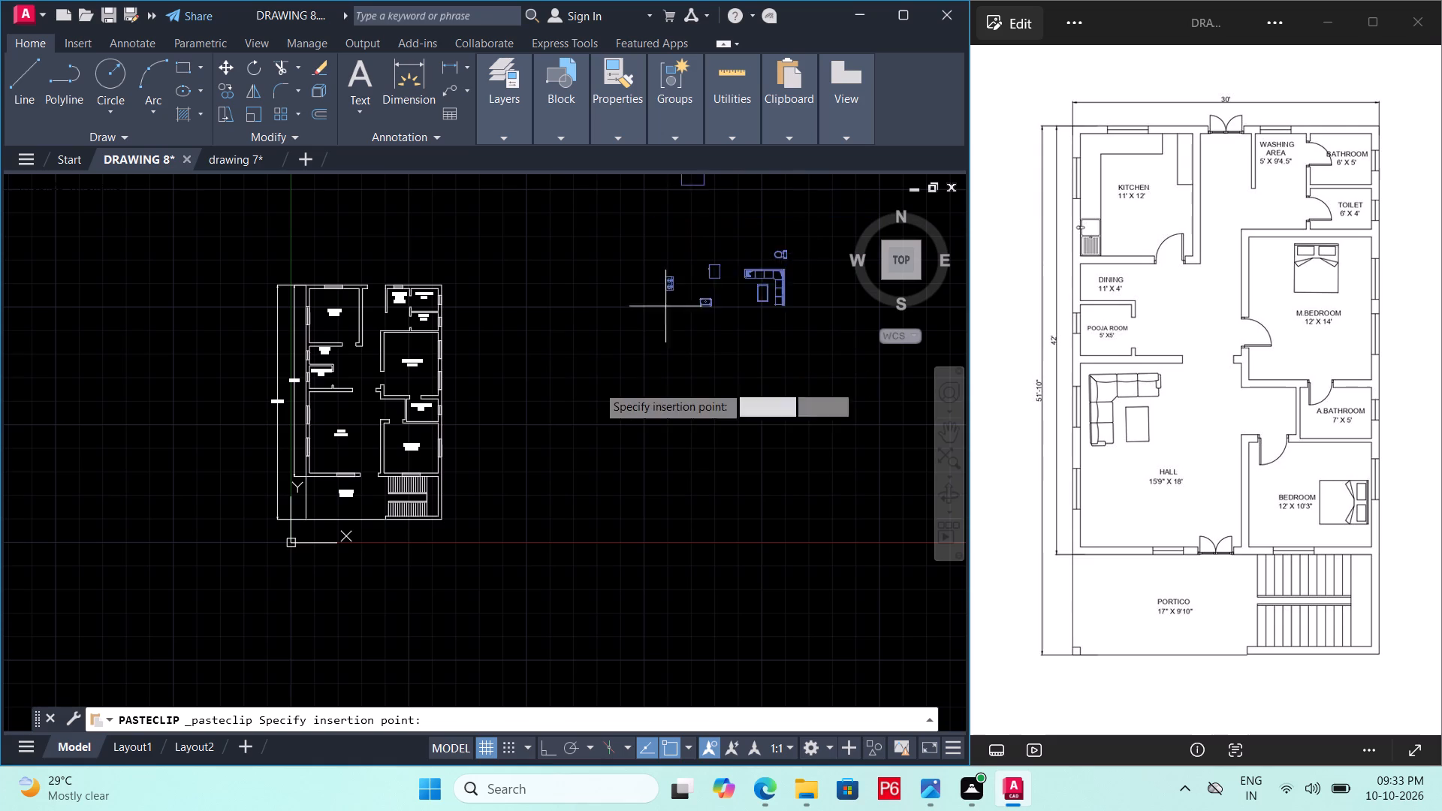
click(508, 481)
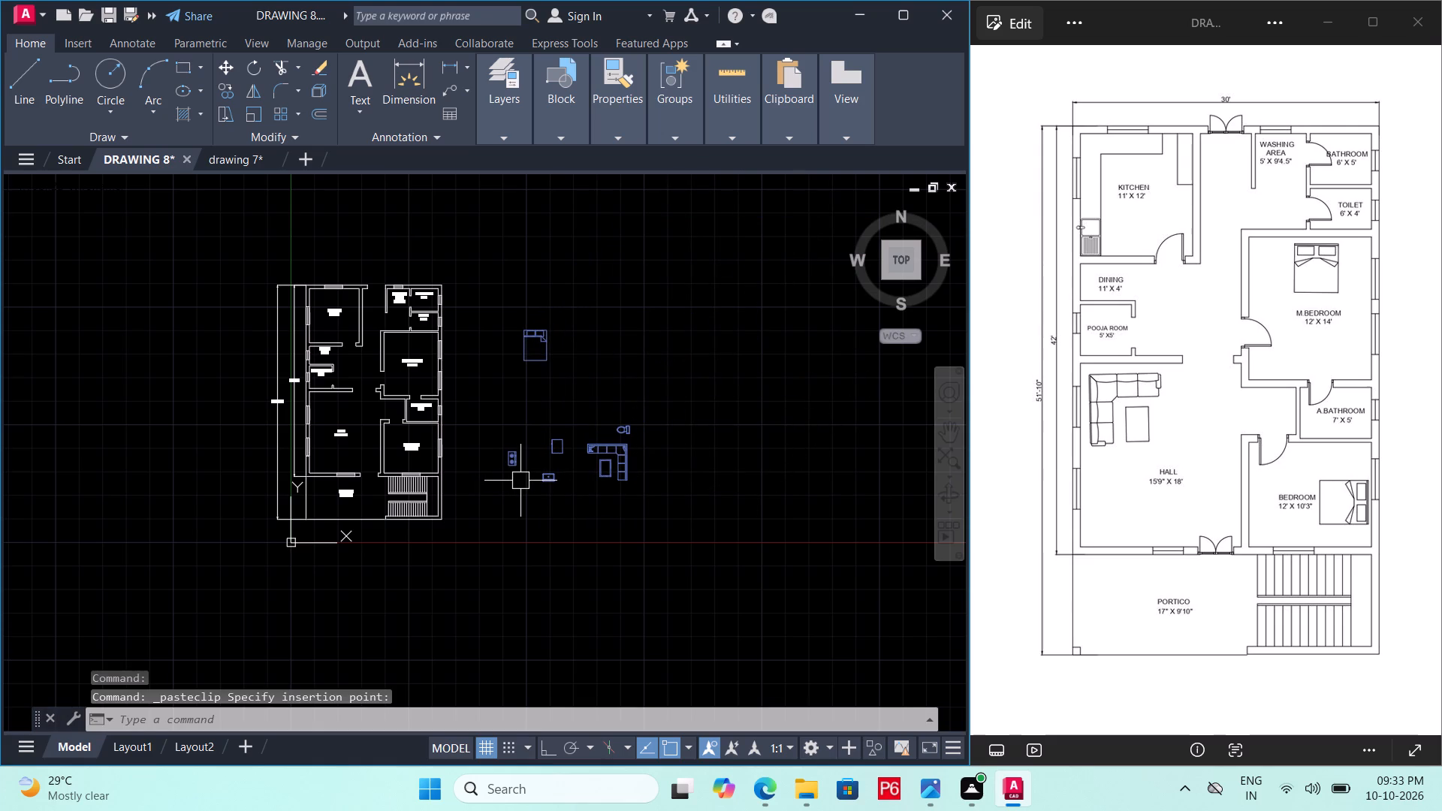
key(Escape)
Save DRAWING 8.
key(ctrl+s)
key(ctrl+s)
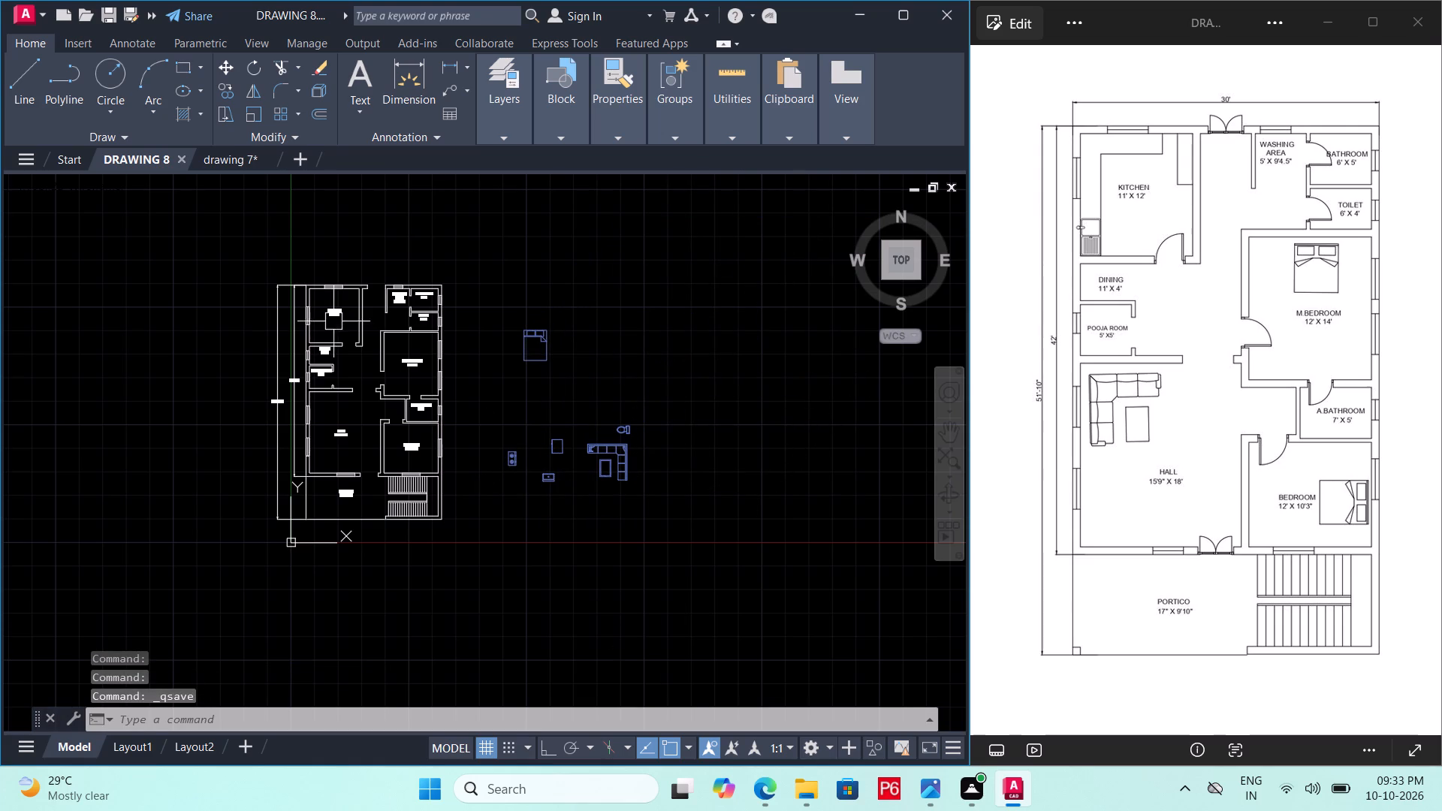
Close drawing 7 without saving its changes.
click(272, 158)
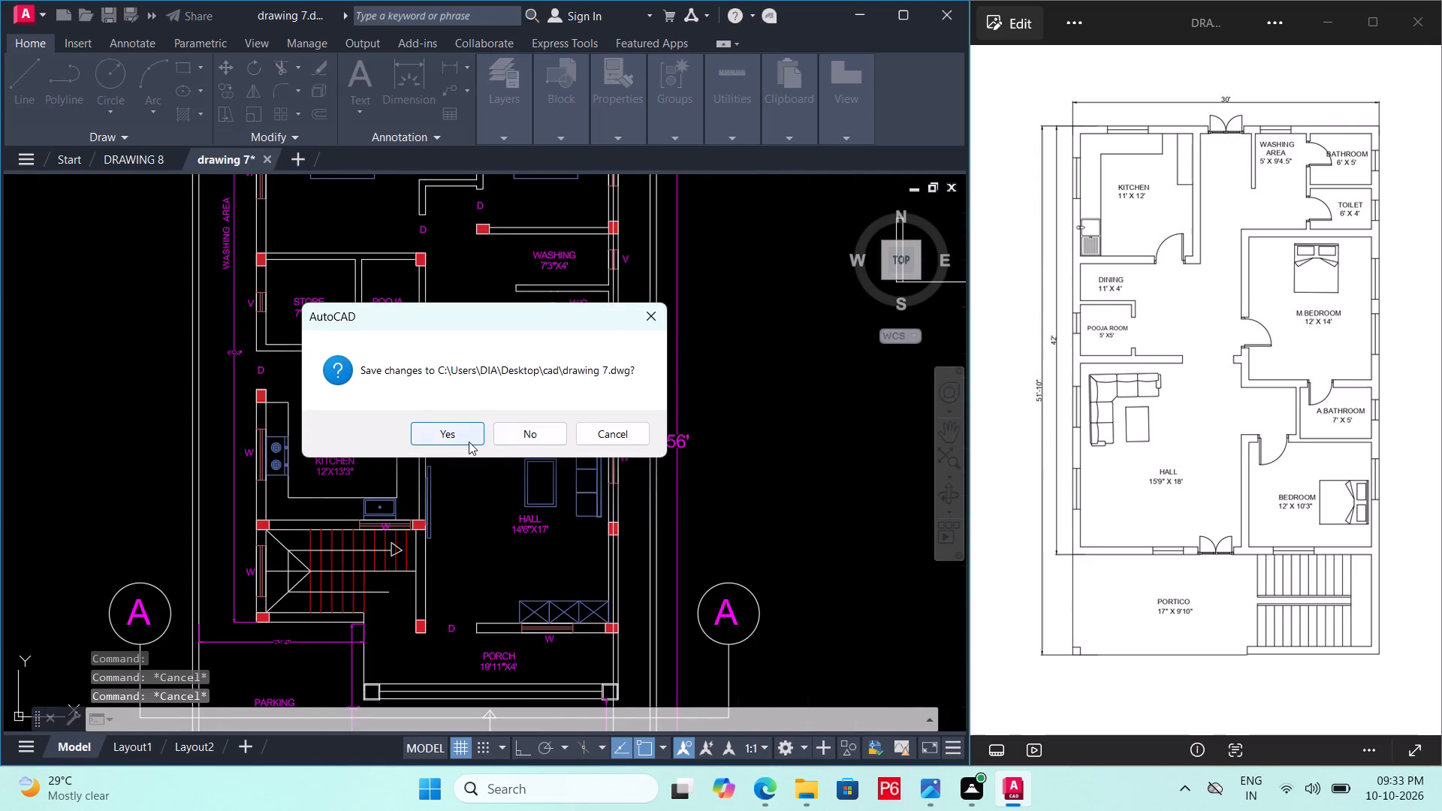
click(508, 437)
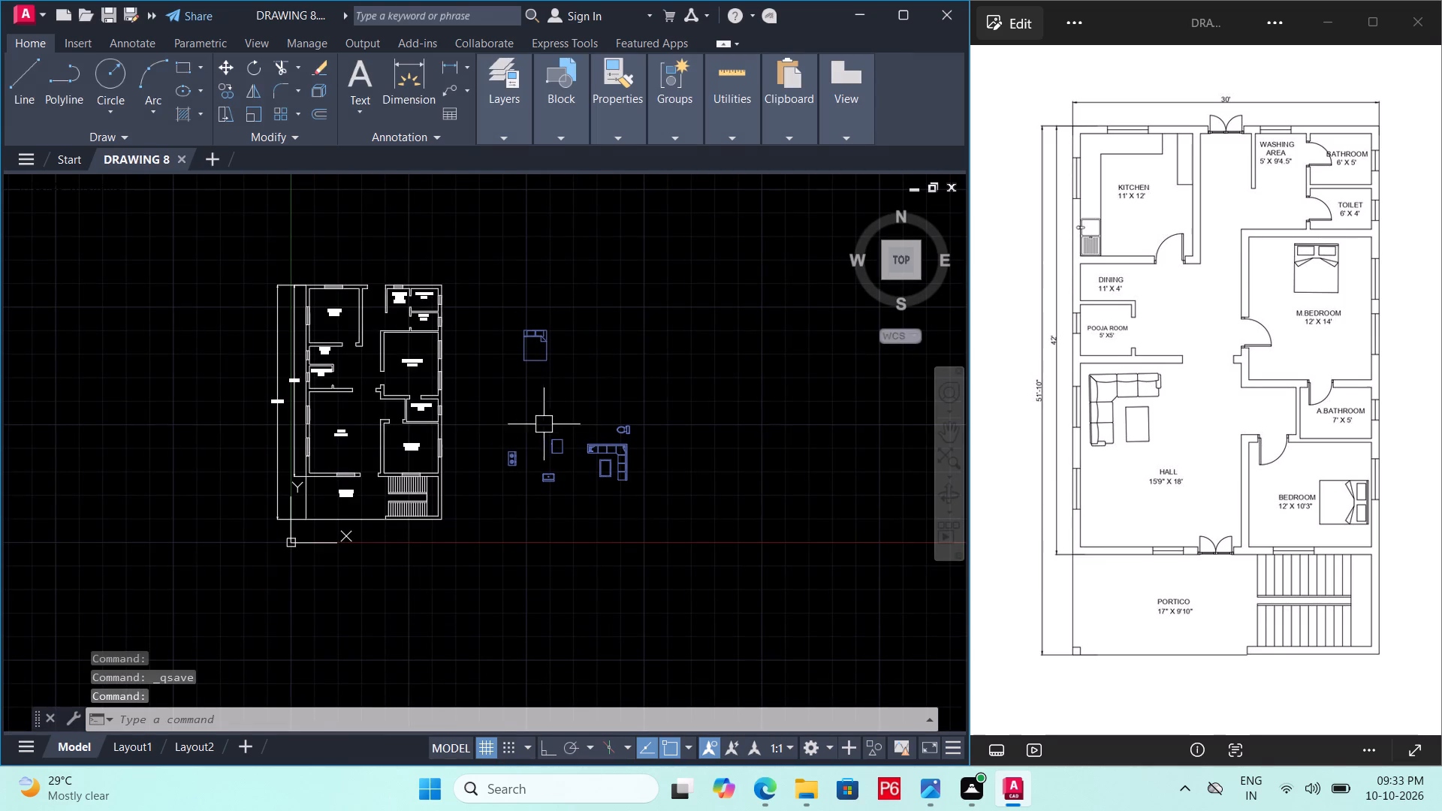
Copy the L-shaped sofa block from the pasted furniture into the upper part of the hall, around its room label.
scroll(551, 424, up, 3)
double_click(693, 518)
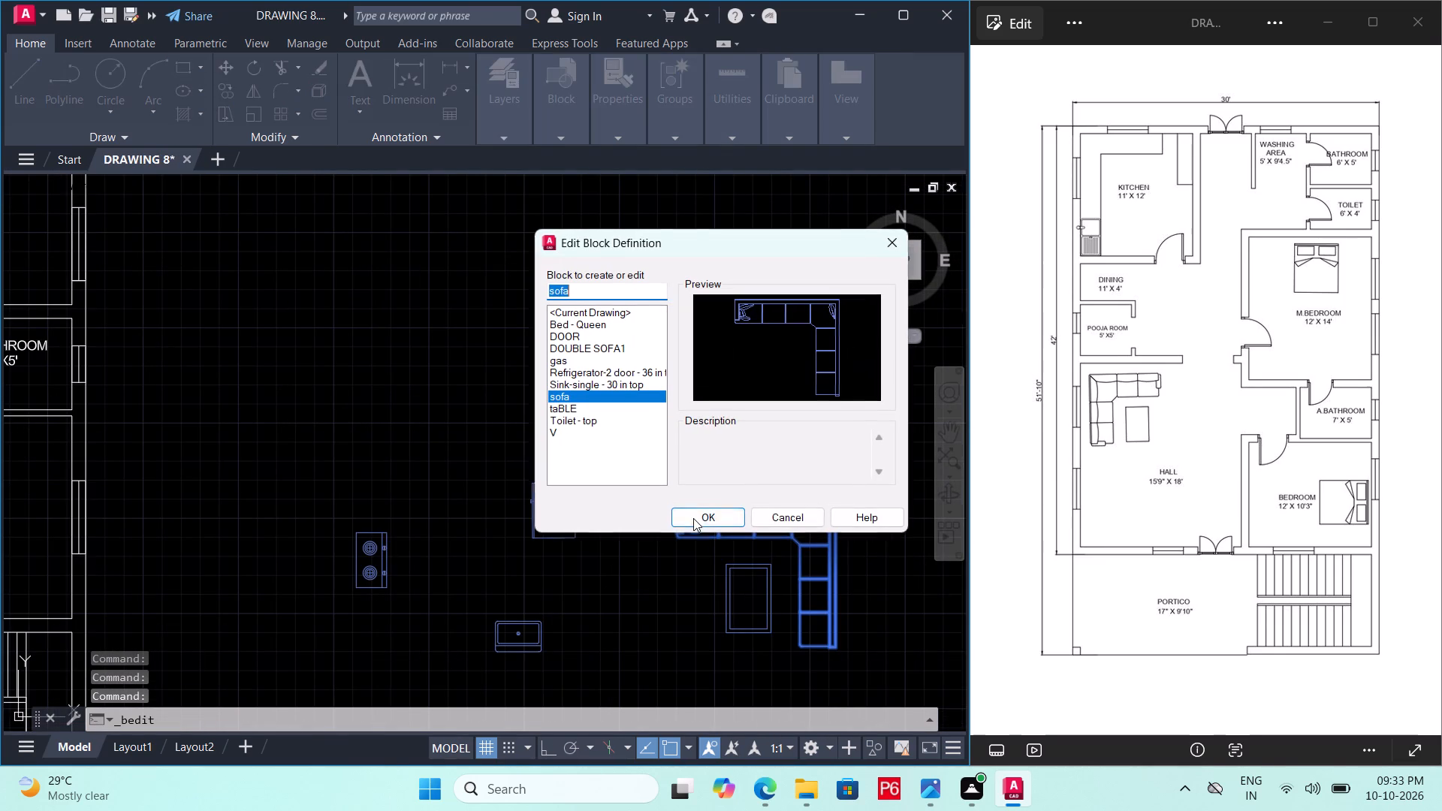
click(770, 519)
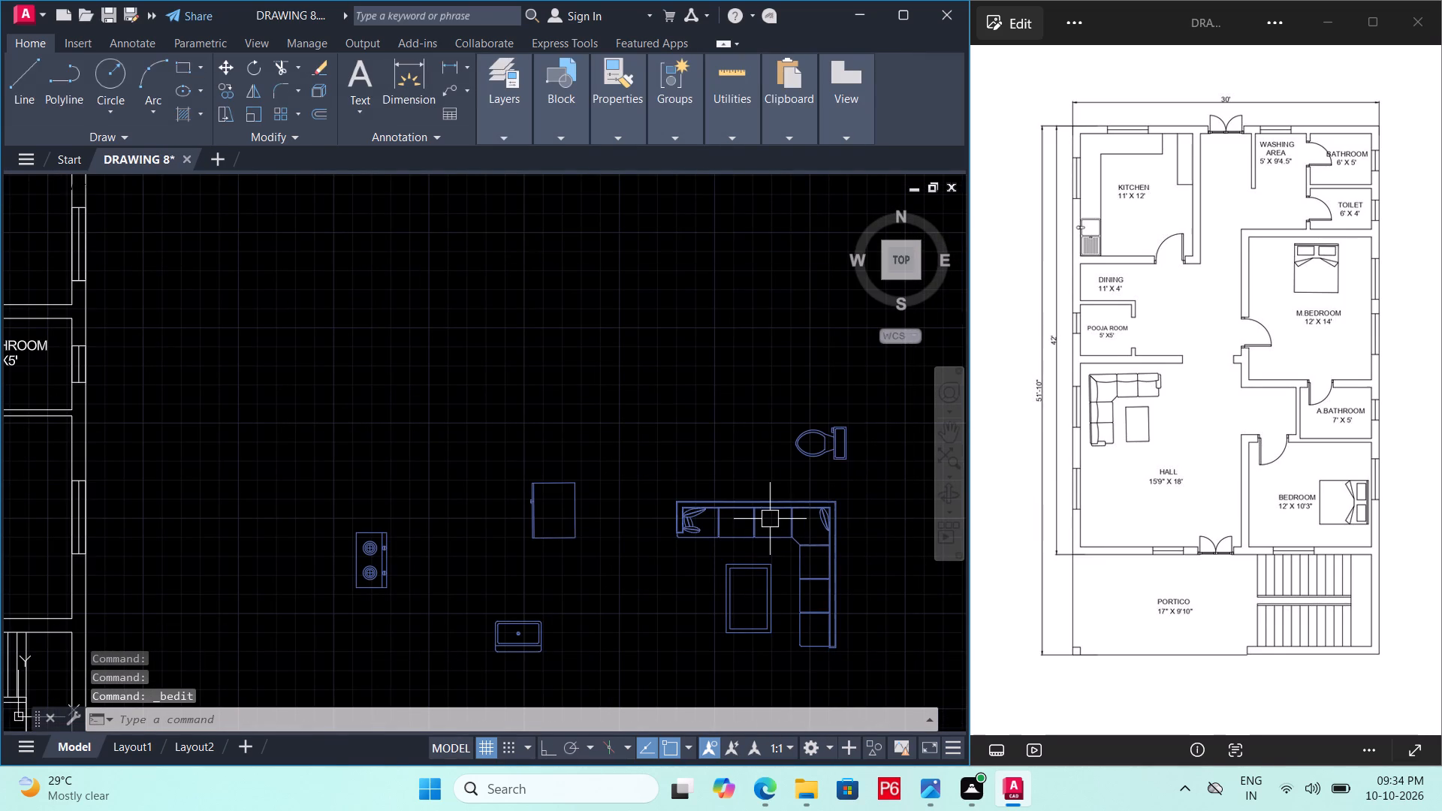
click(779, 509)
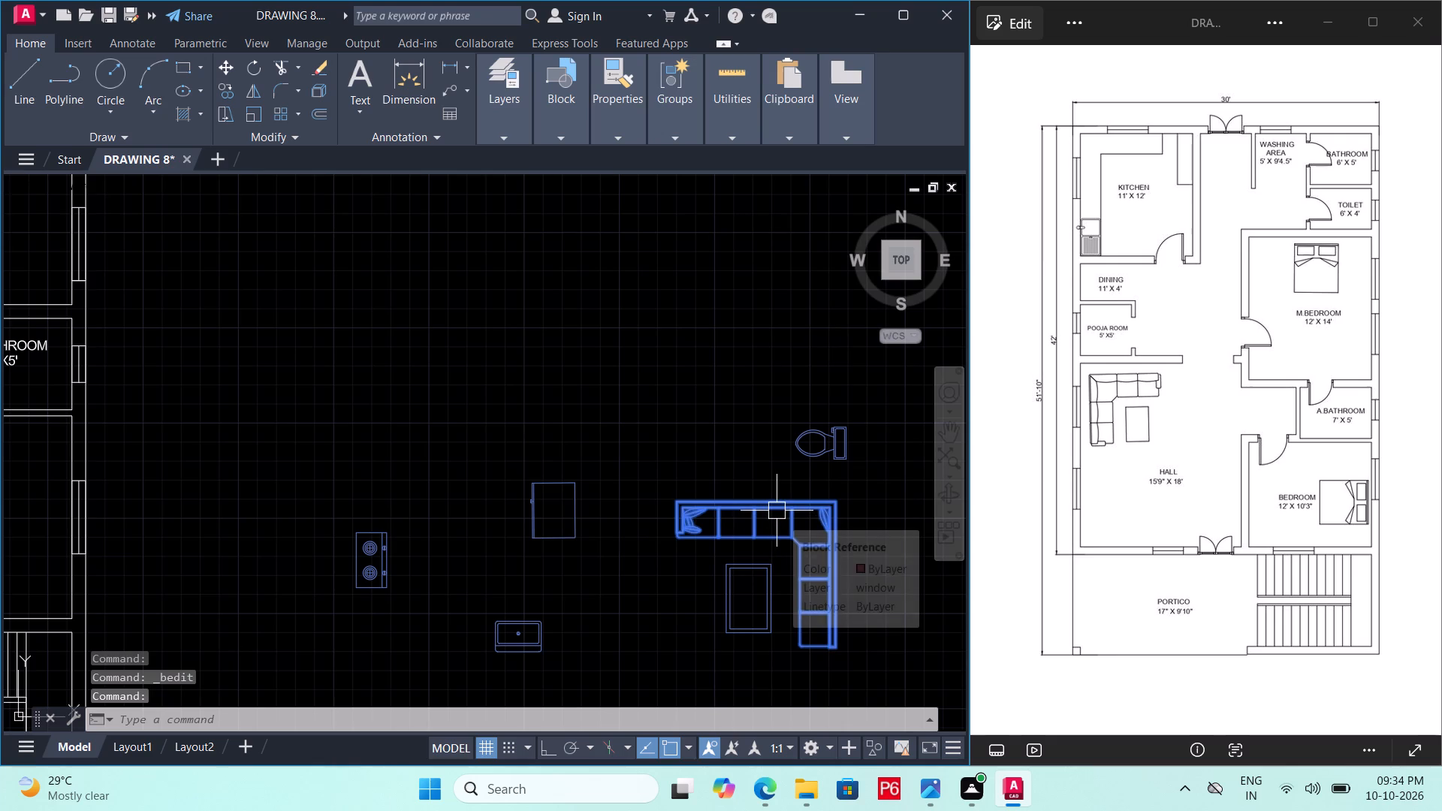
text(CO)
key(space)
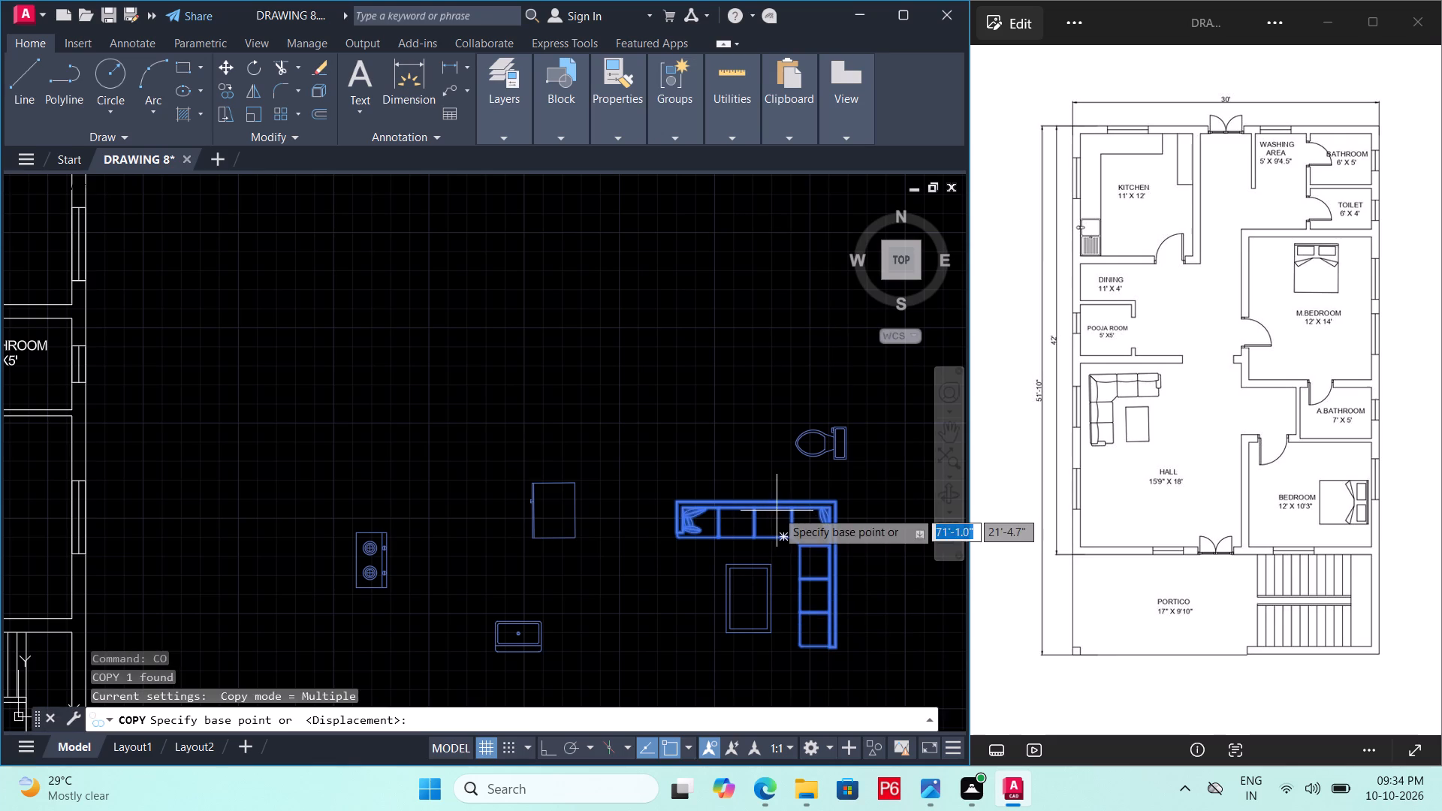
click(777, 511)
drag(777, 511, 749, 508)
middle_drag(326, 372, 657, 323)
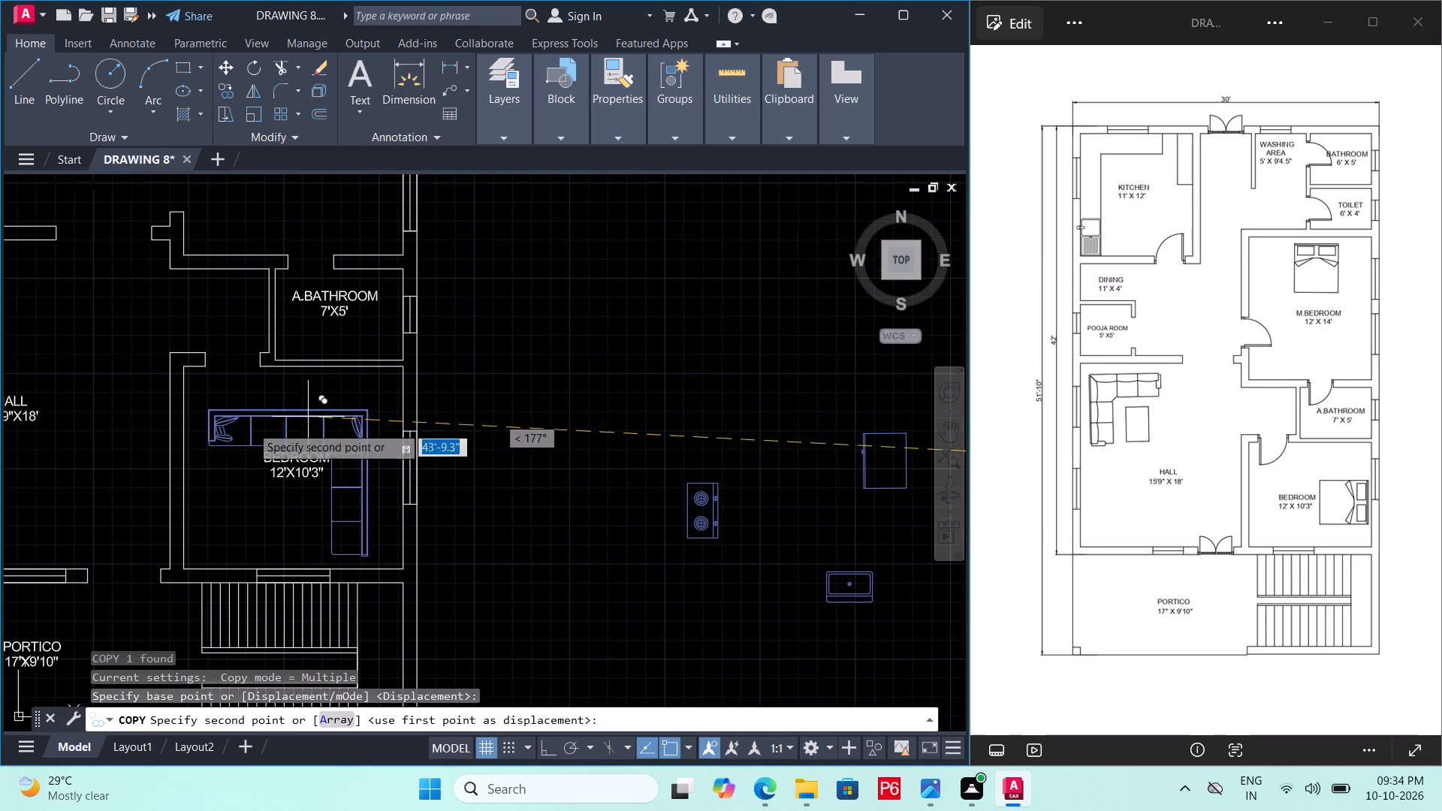
middle_drag(170, 426, 755, 373)
click(608, 268)
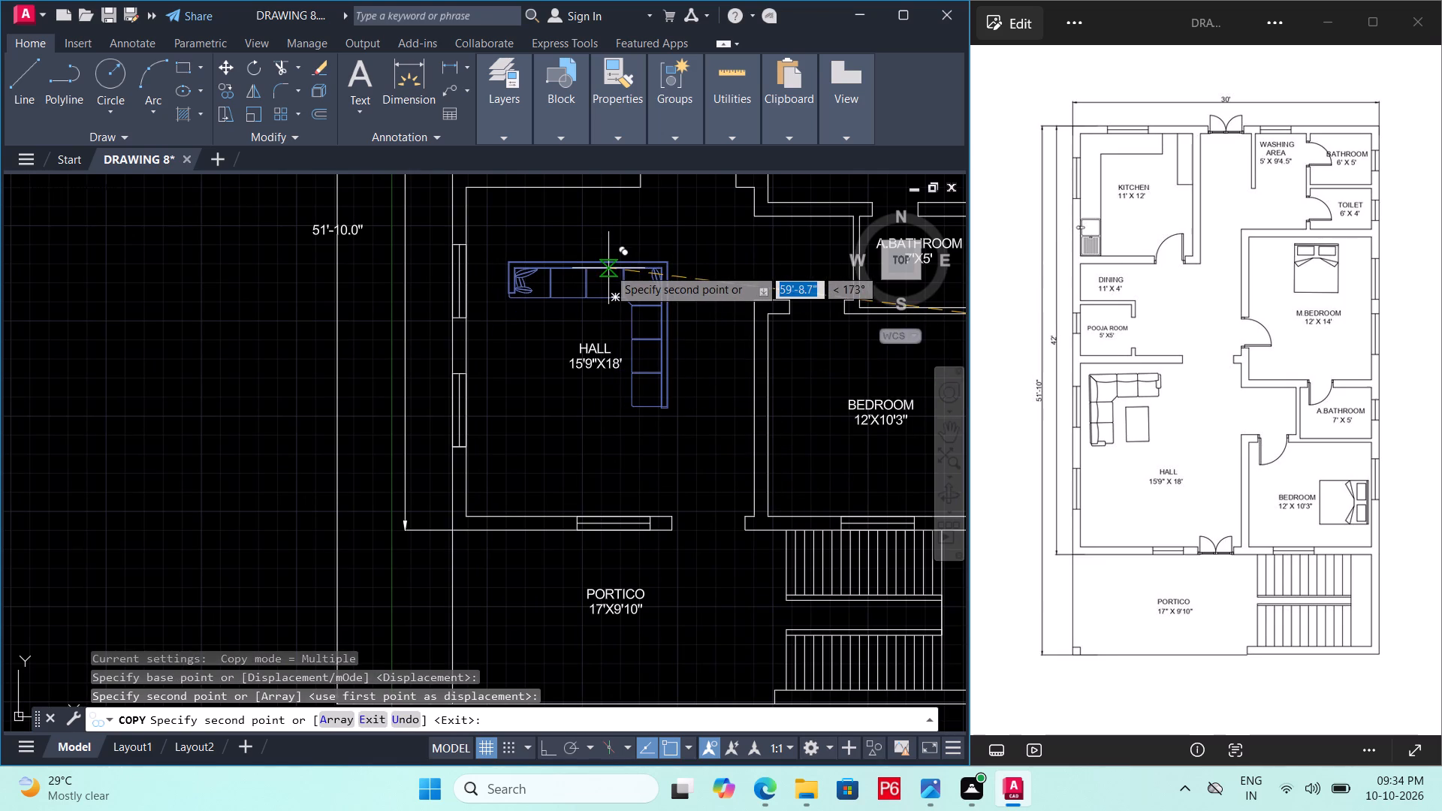
key(Escape)
Save DRAWING 8.
key(ctrl+s)
key(ctrl+s)
Rotate the hall's sofa copy freehand about the lower end corner of its long arm, with ortho mode turned on.
click(612, 270)
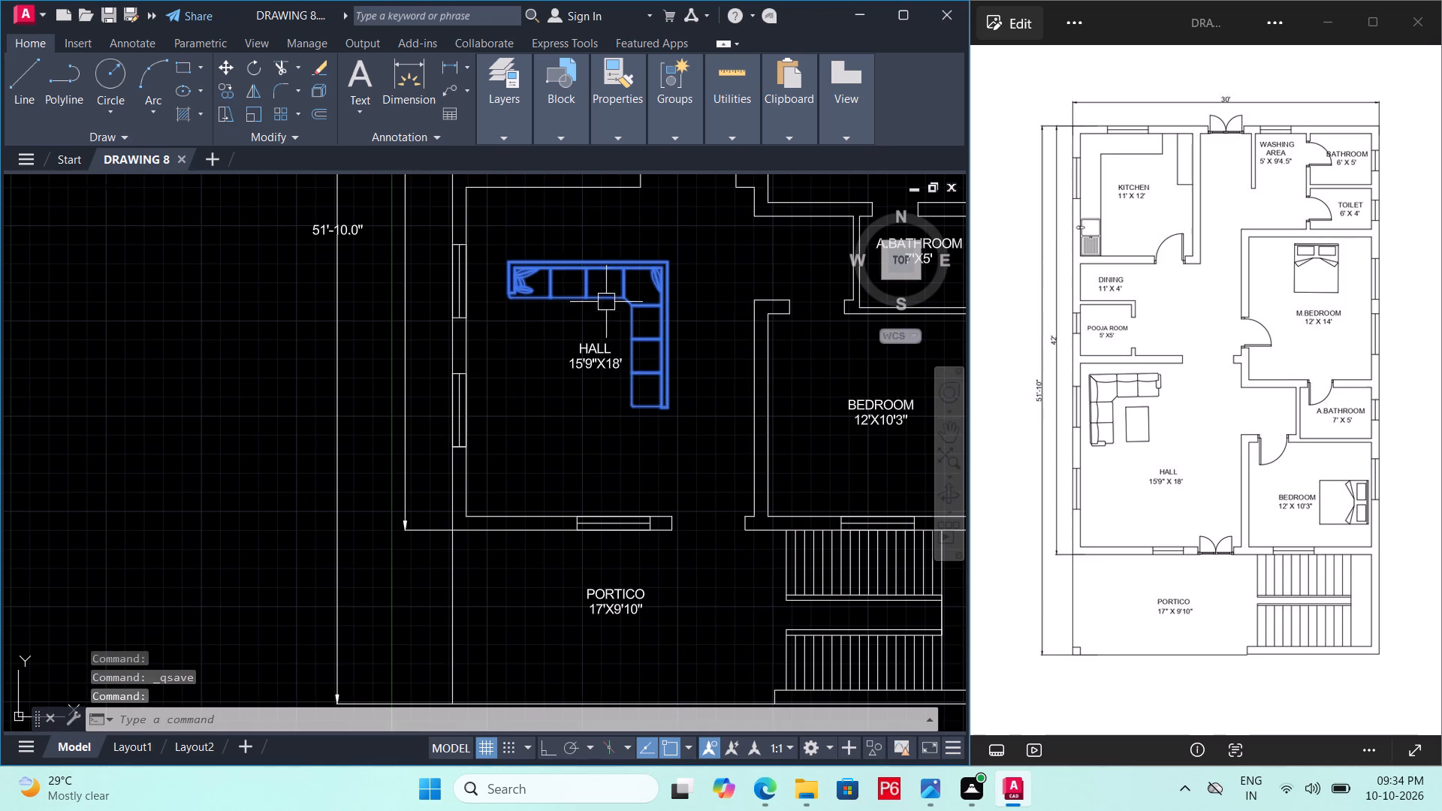
key(r)
text(O9)
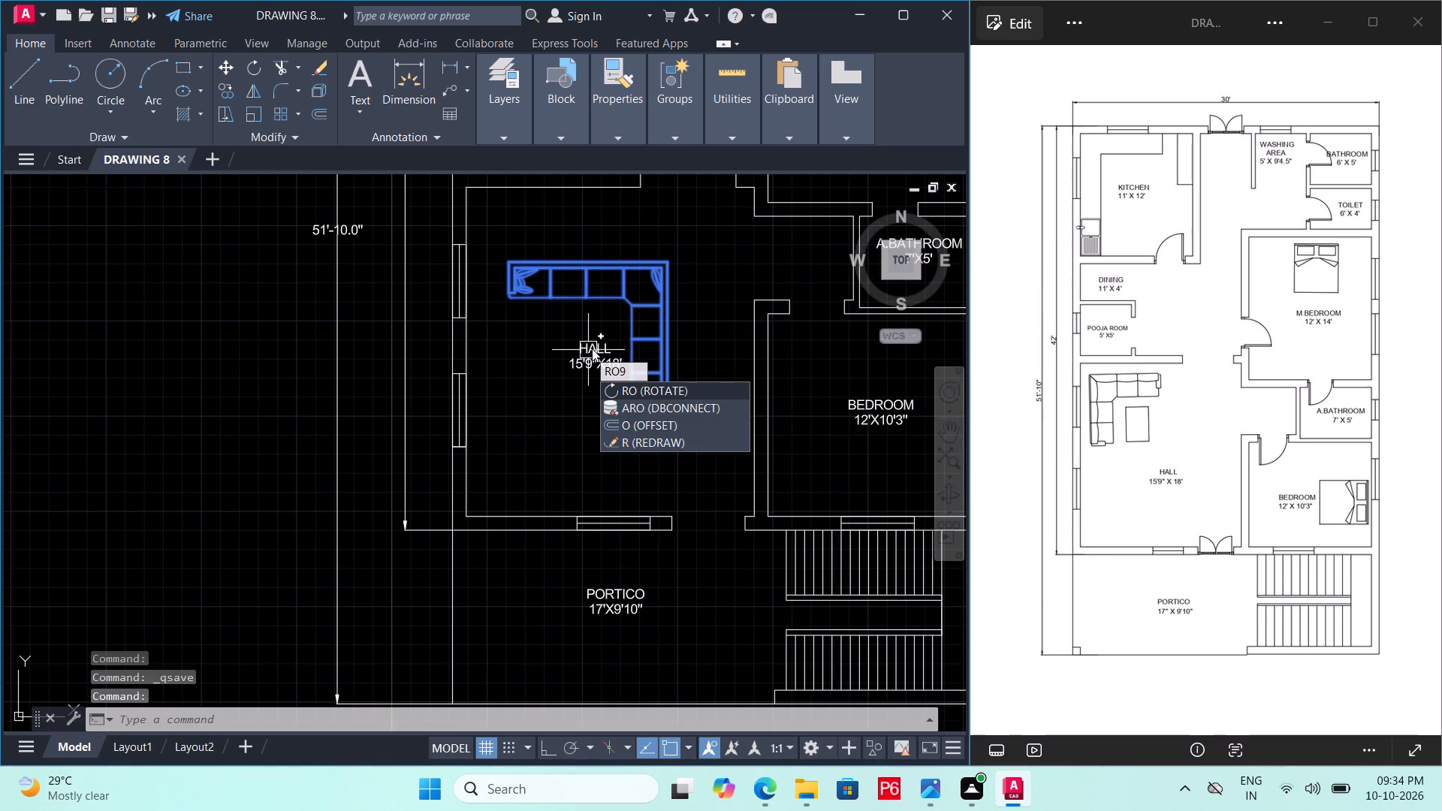
key(BackSpace)
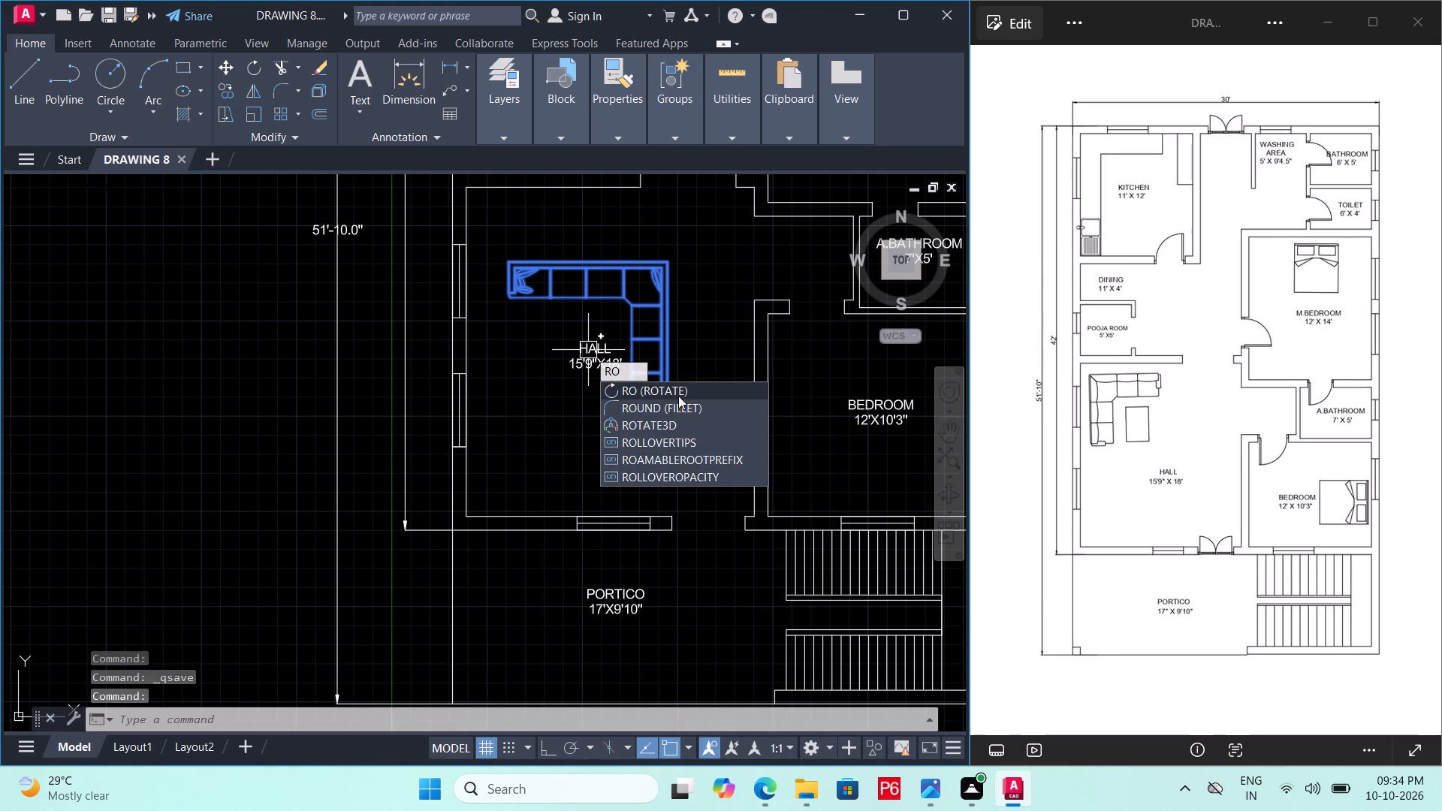
key(space)
click(663, 405)
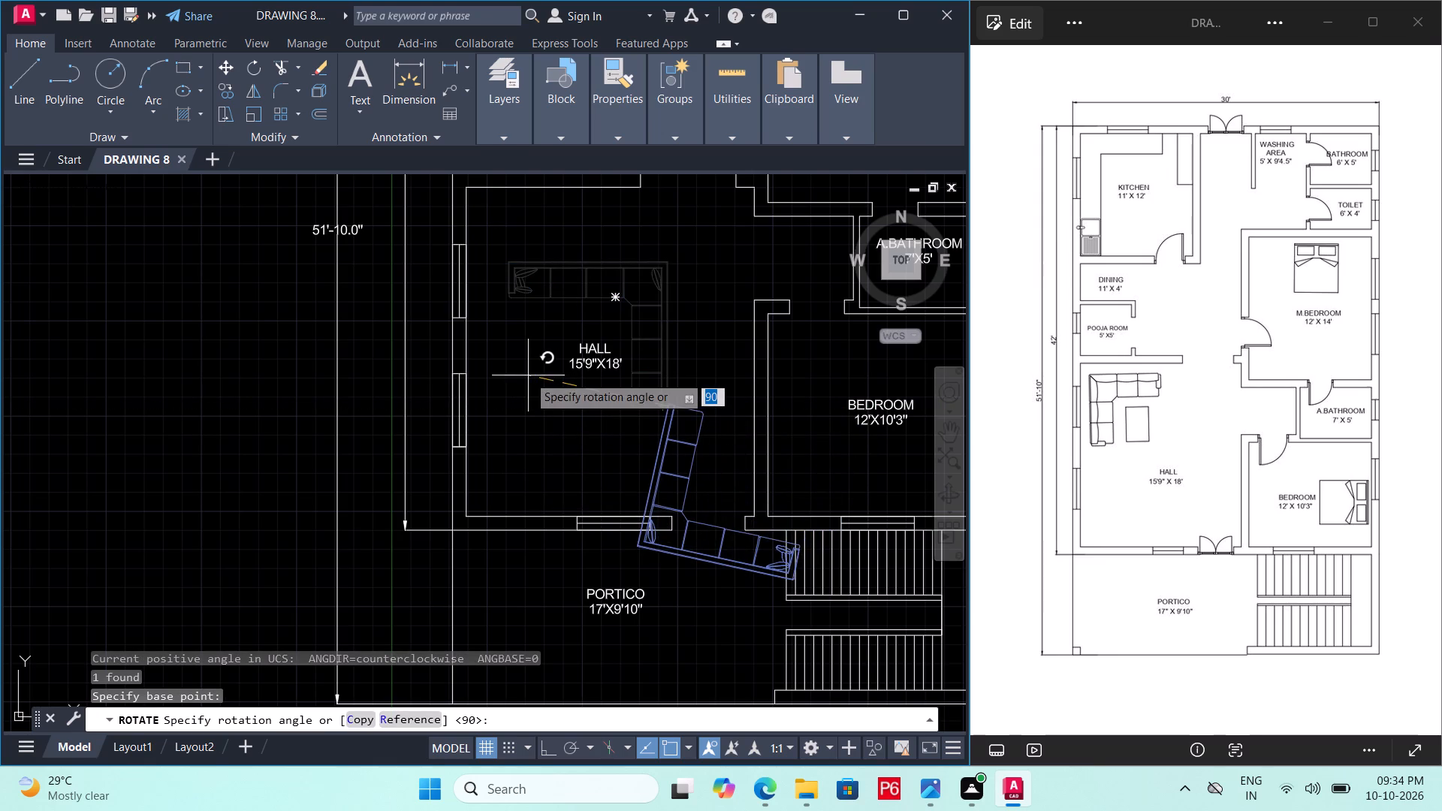
key(F8)
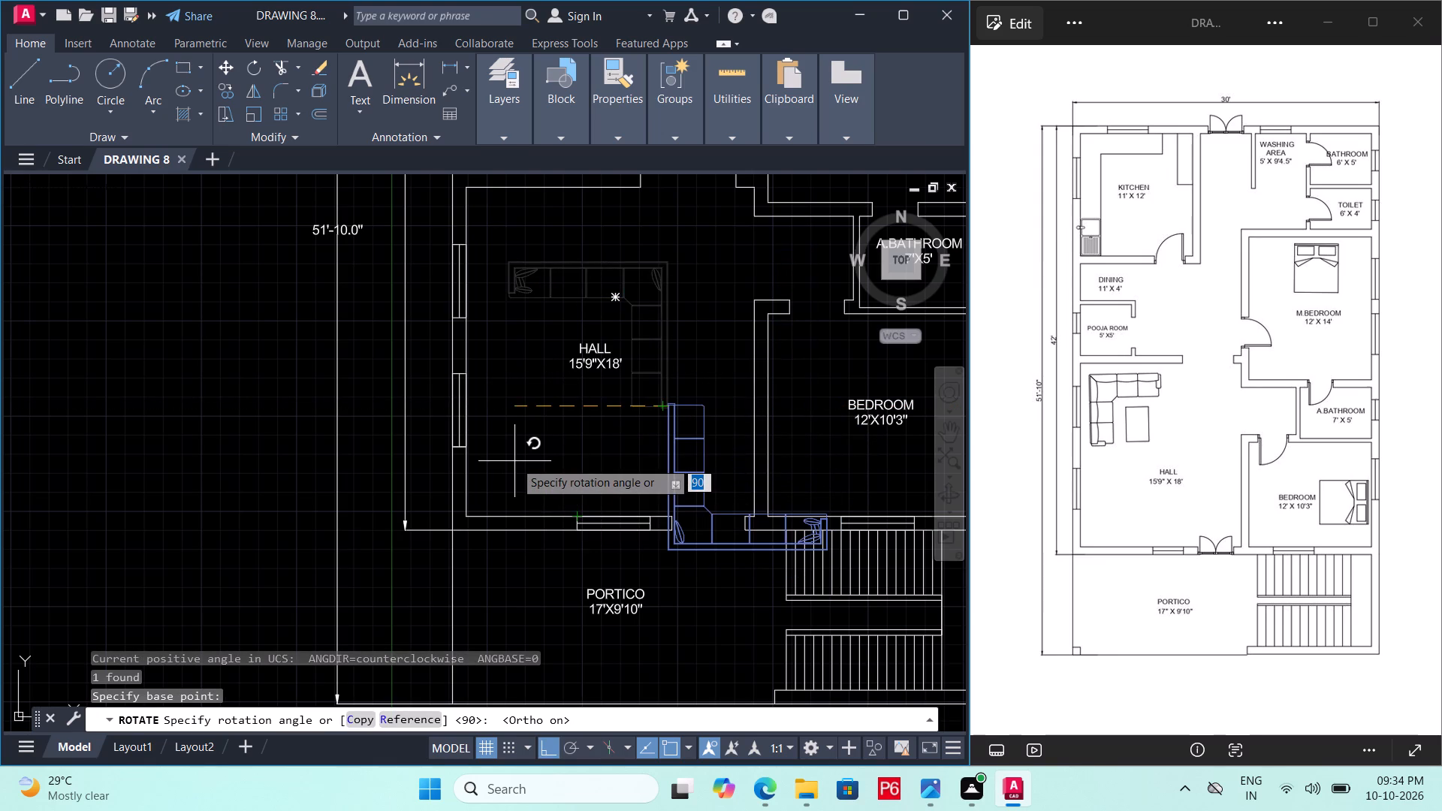
click(638, 325)
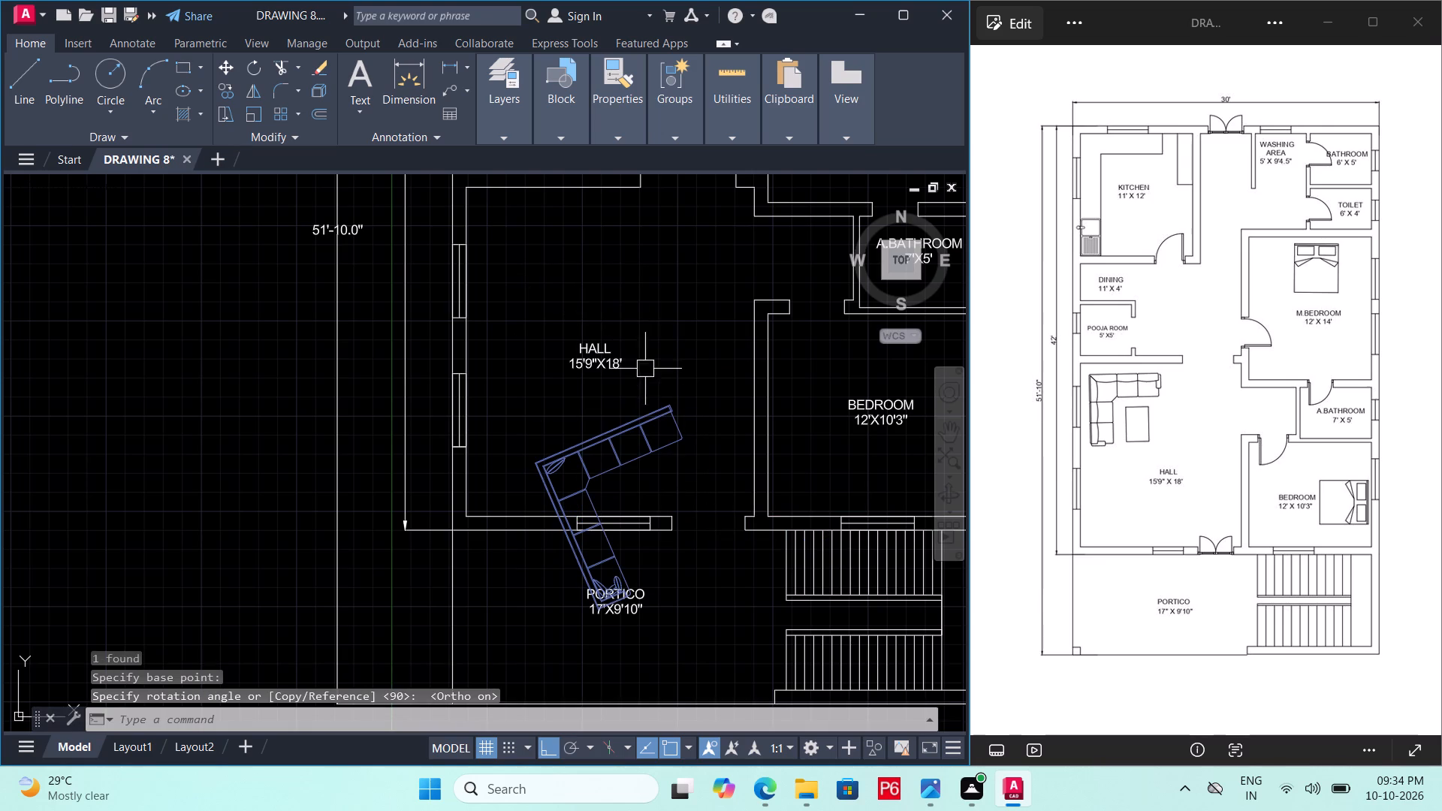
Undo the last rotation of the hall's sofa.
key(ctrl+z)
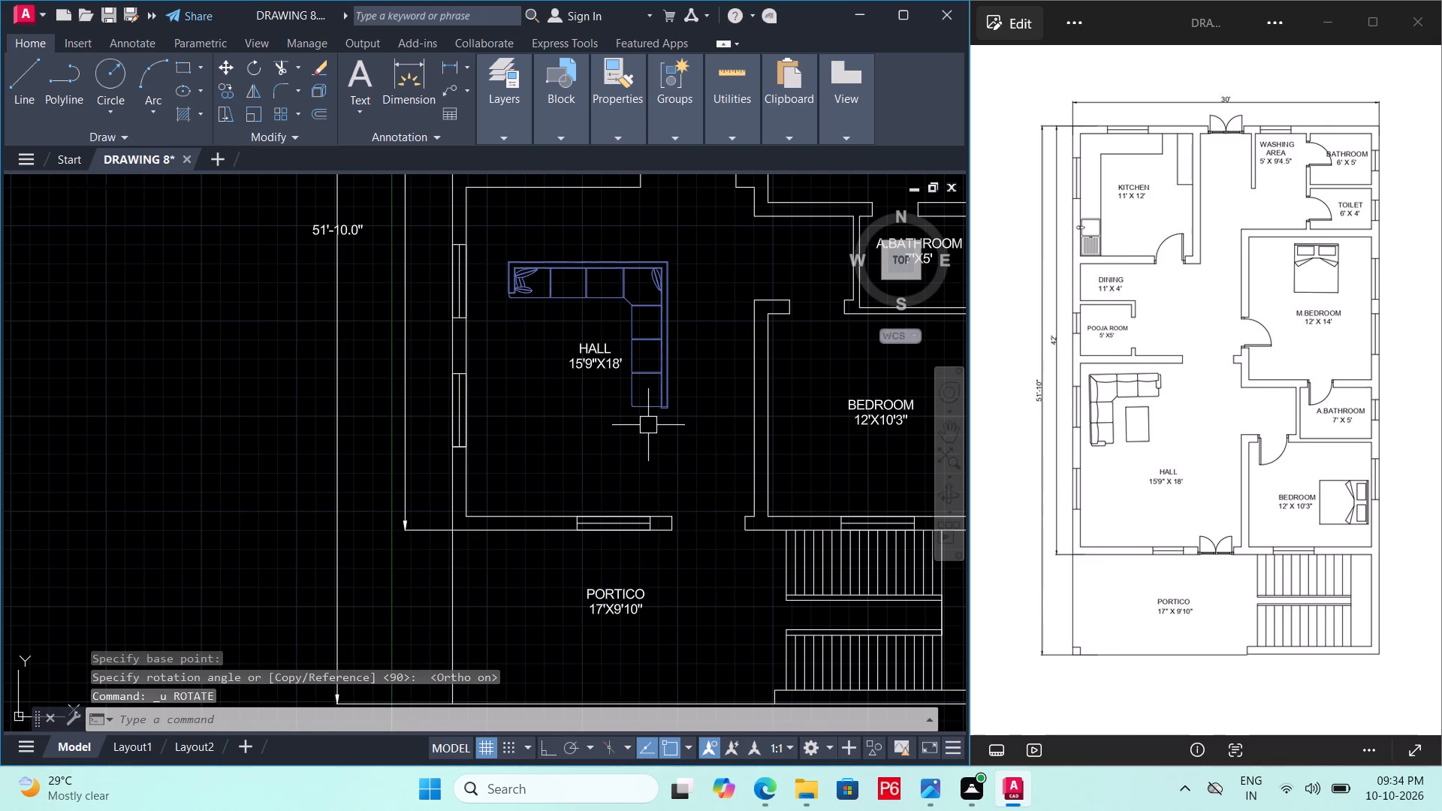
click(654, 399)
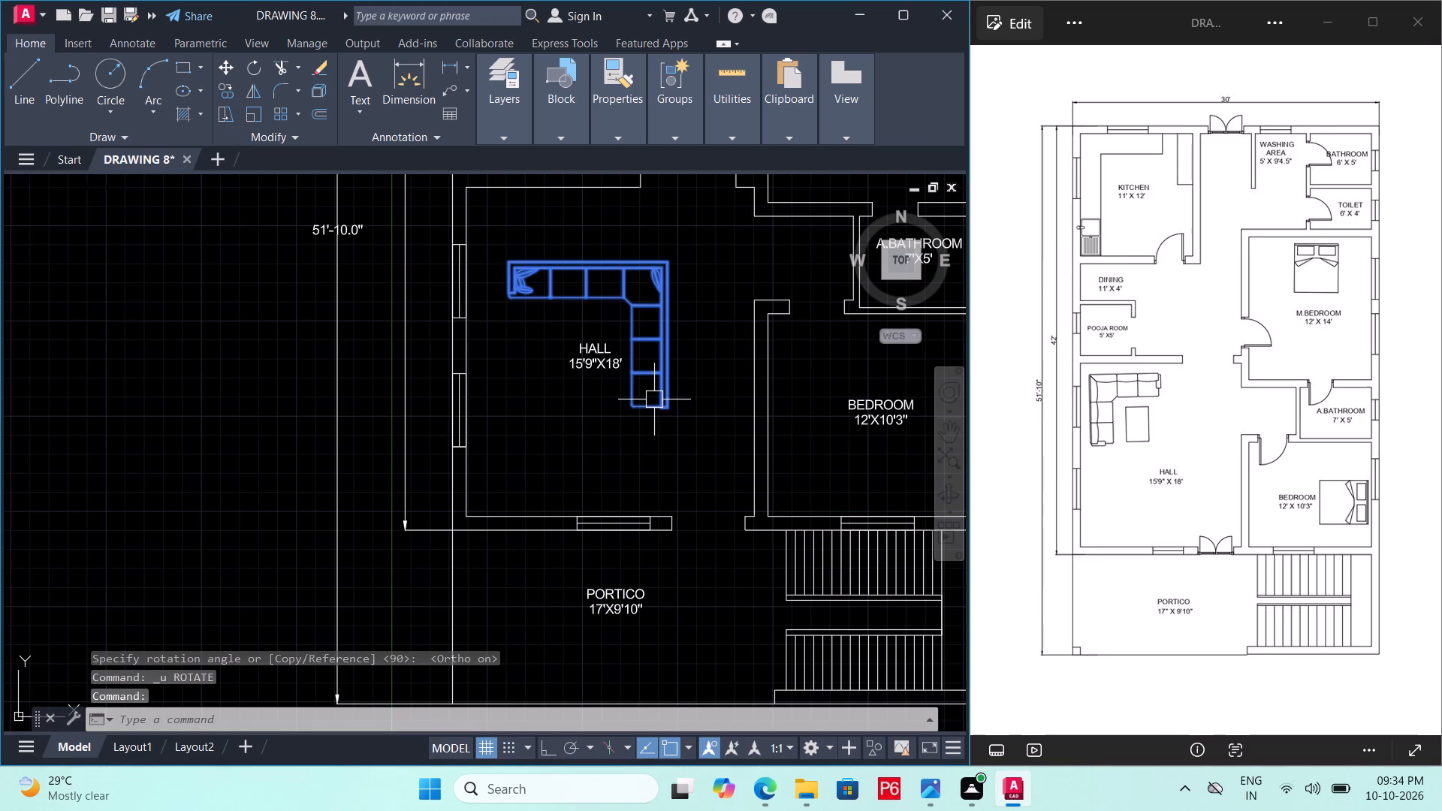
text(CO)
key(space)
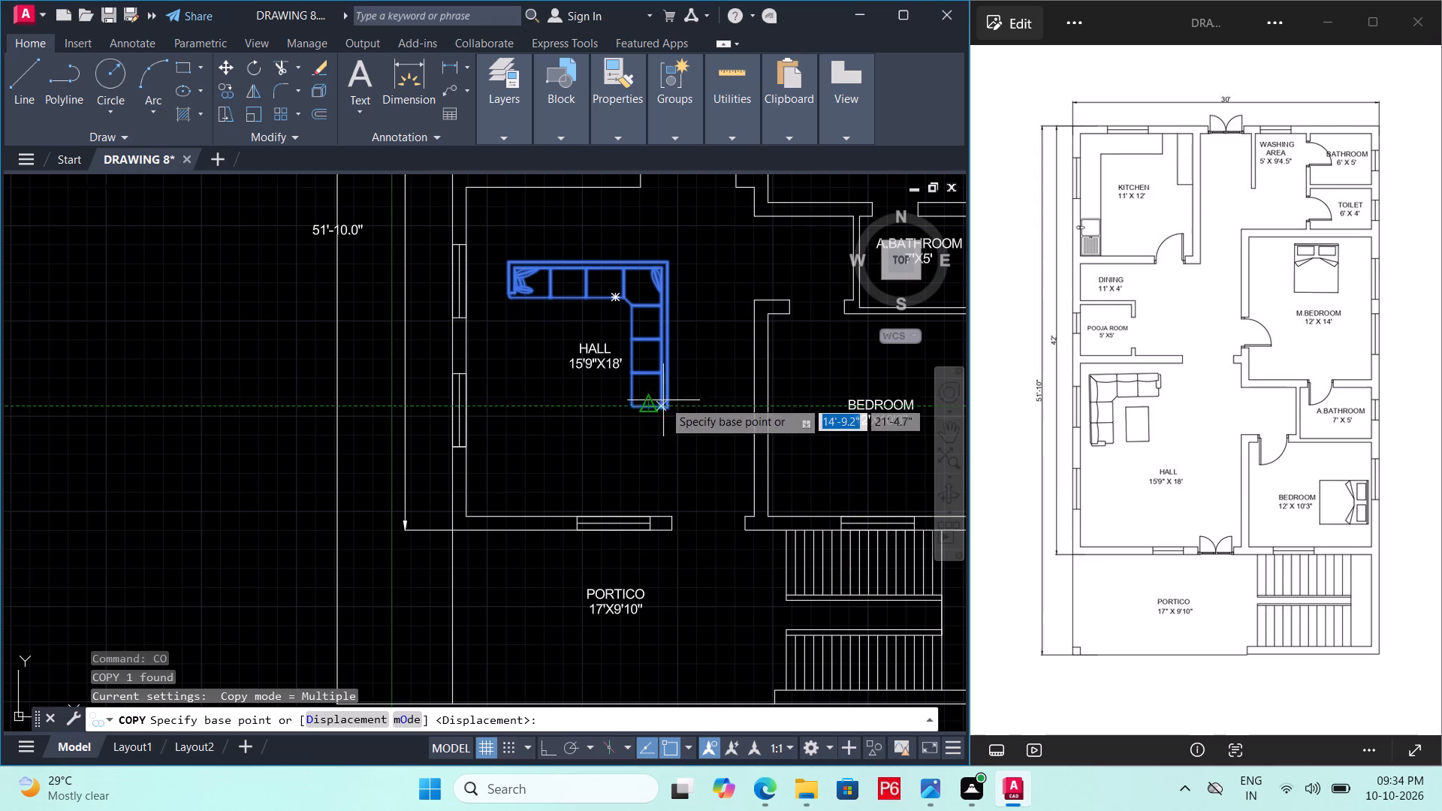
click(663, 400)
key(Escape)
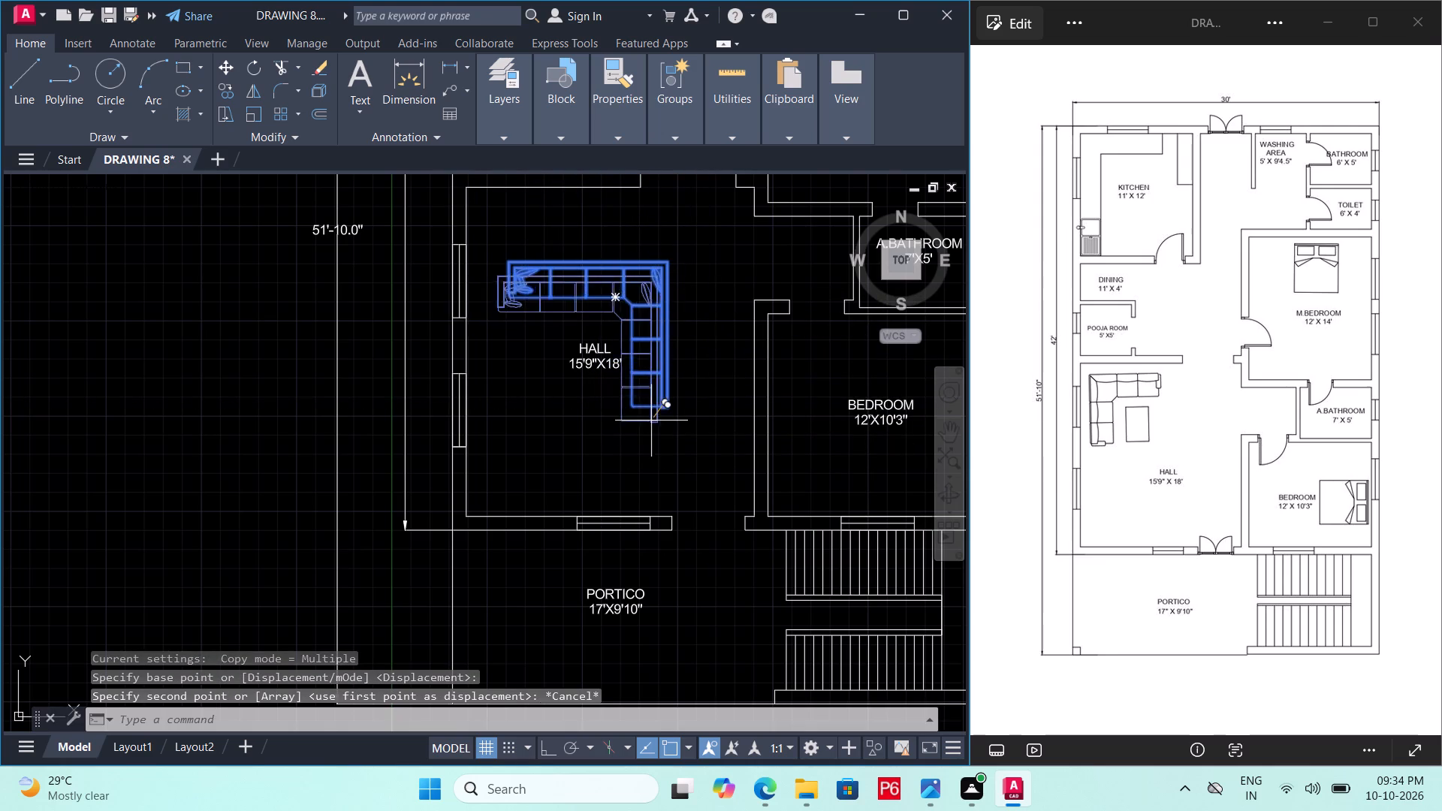
Rotate the hall's sofa about 90° counterclockwise around the lower end of its vertical arm, with ortho mode on.
click(657, 408)
text(RO)
key(space)
click(660, 404)
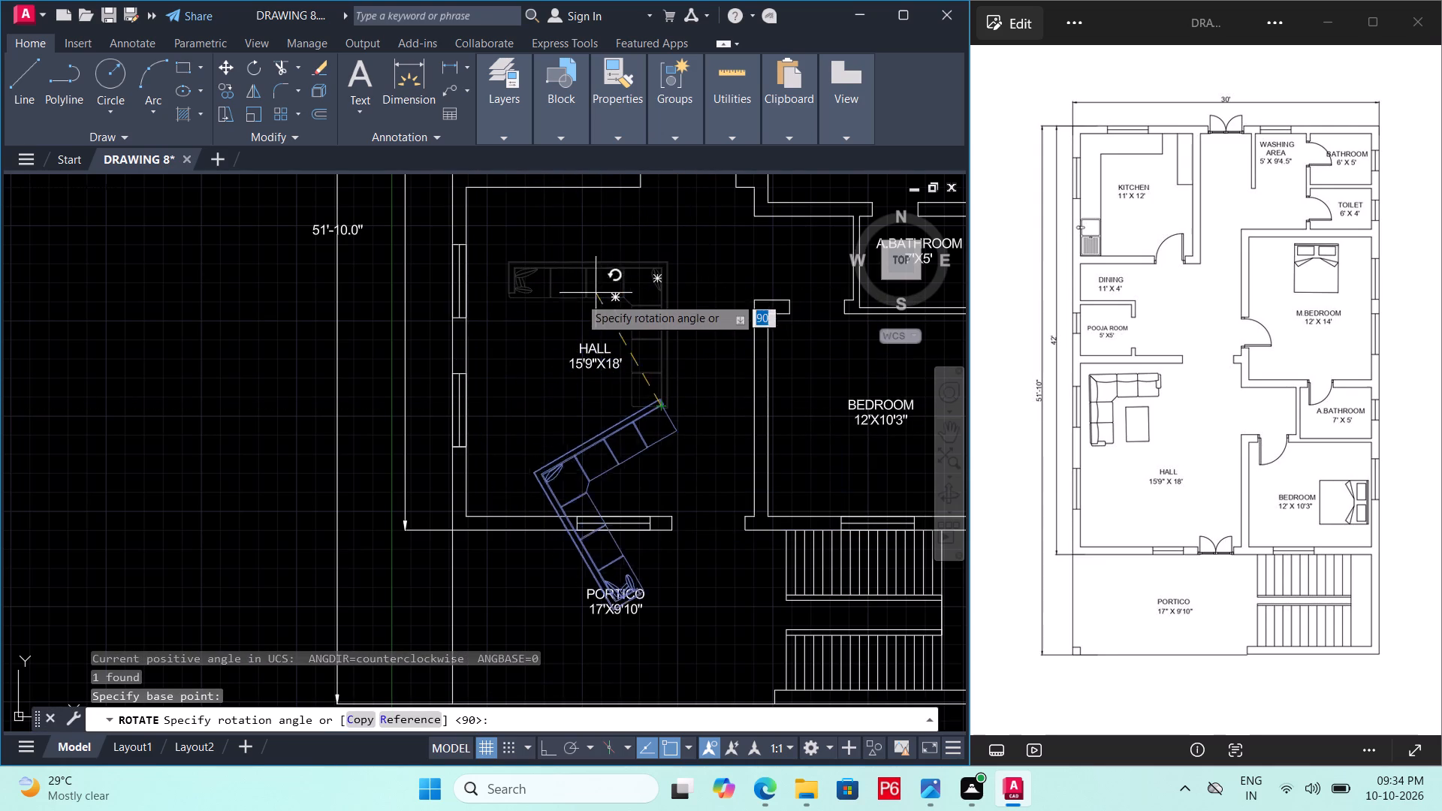
key(F8)
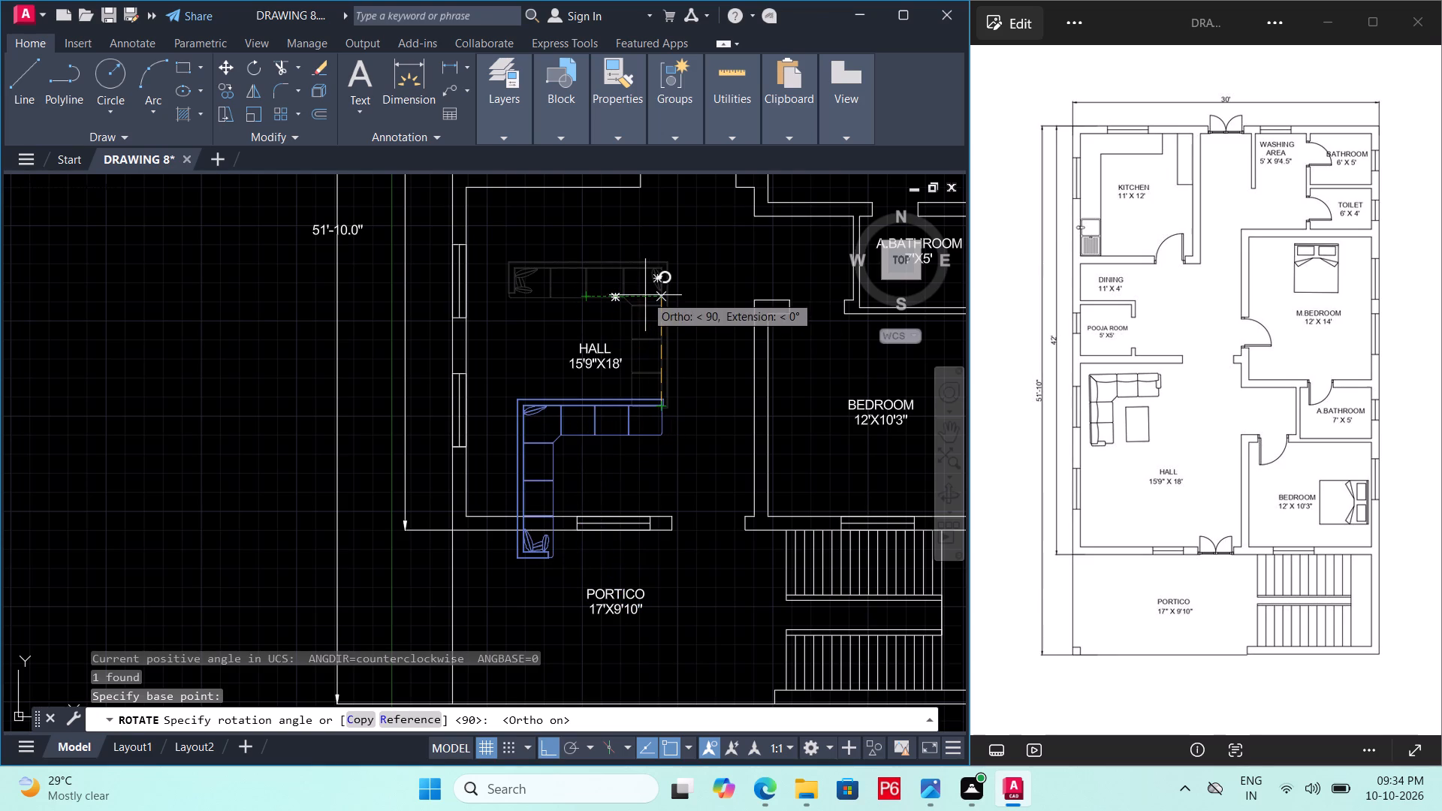
click(657, 294)
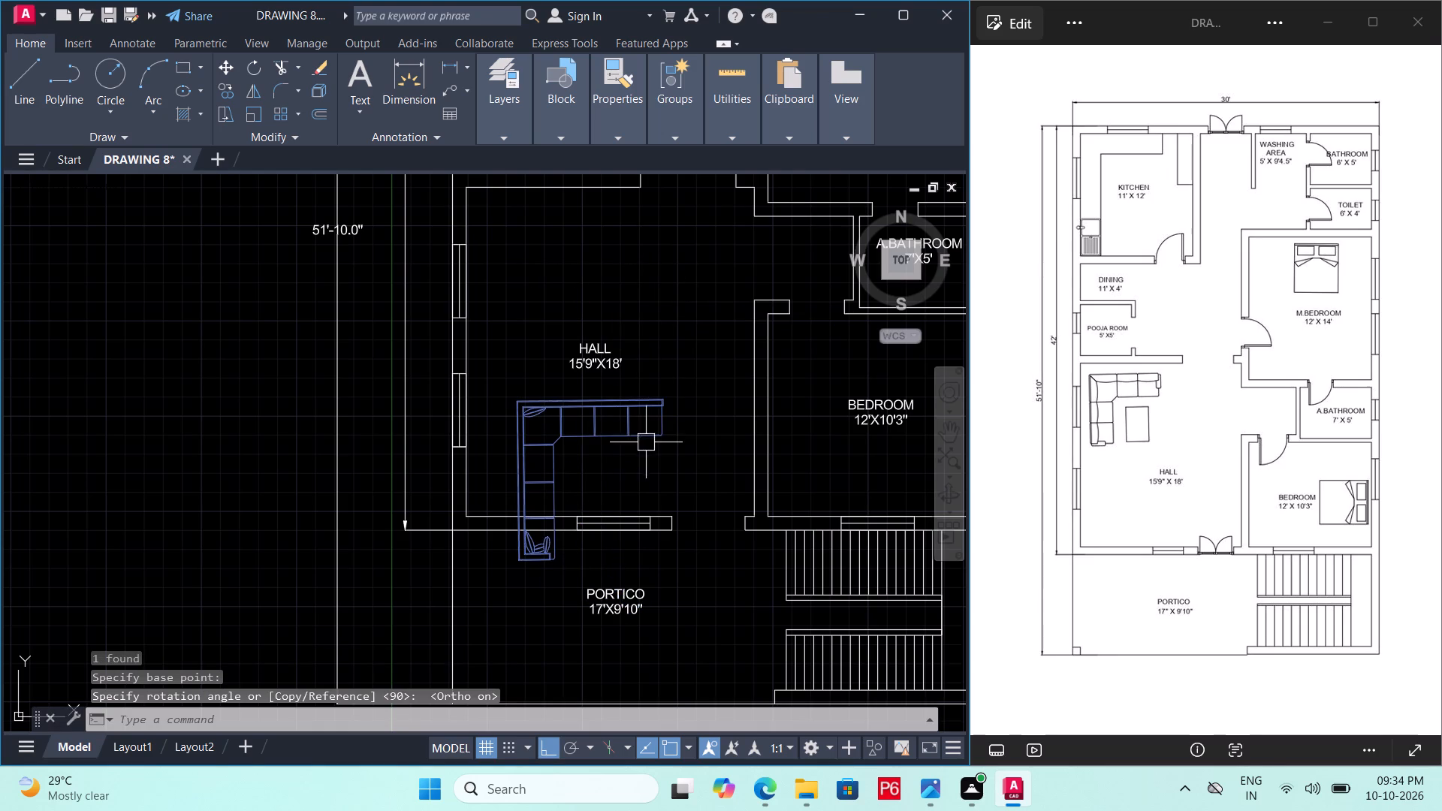
Move the rotated sofa freely, with ortho off, into the hall's upper-left corner just inside the walls.
click(653, 404)
text(M)
key(space)
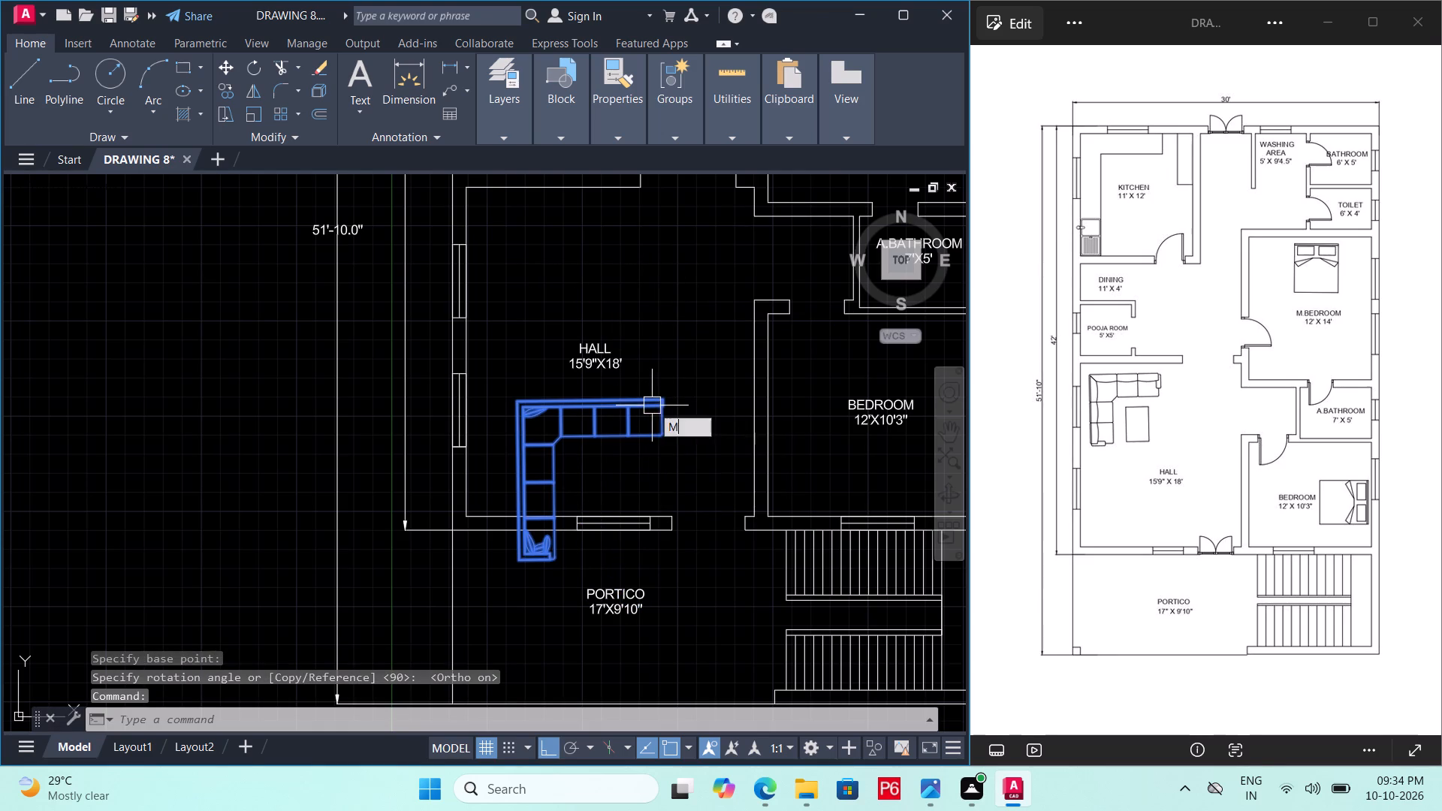
click(652, 405)
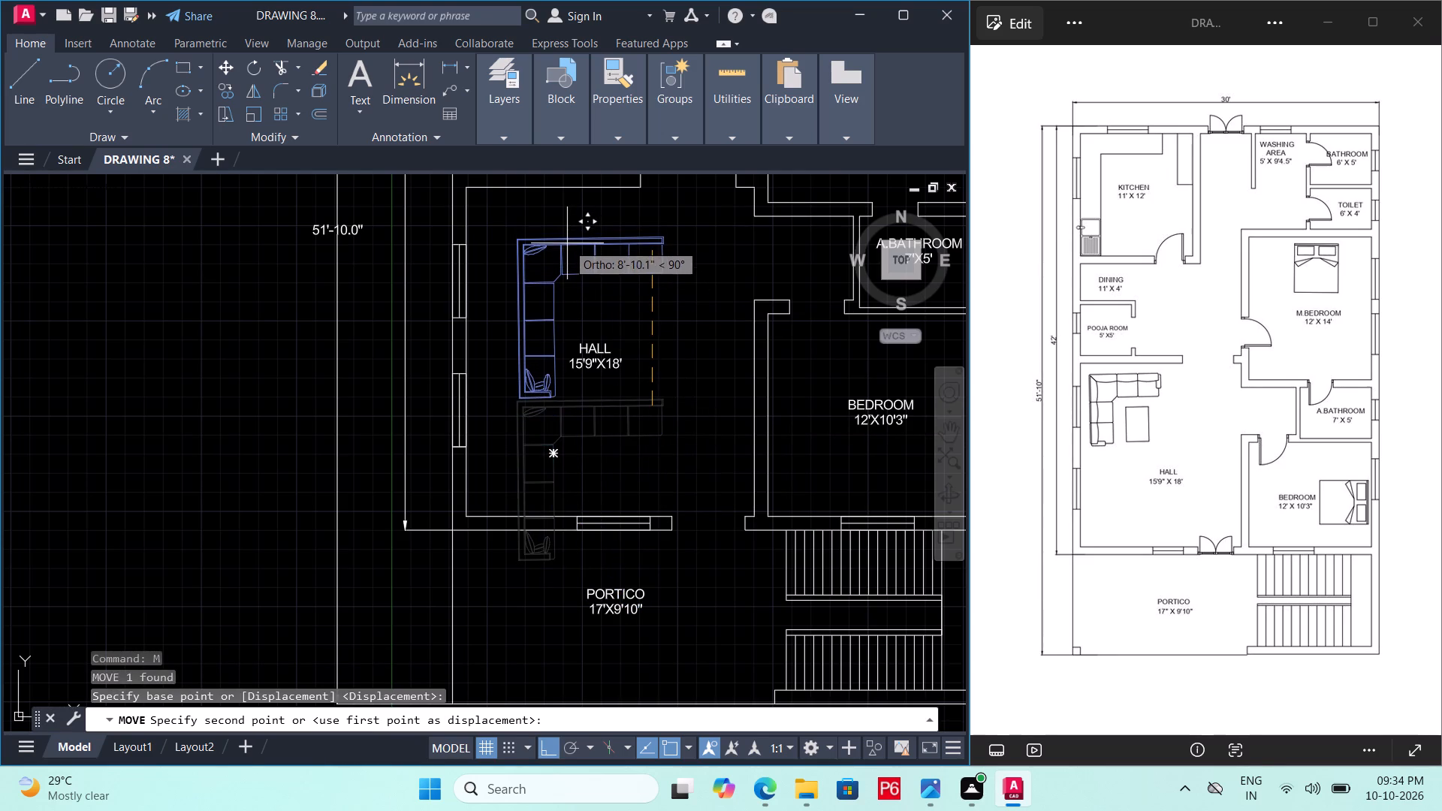
key(F8)
middle_drag(596, 230, 608, 261)
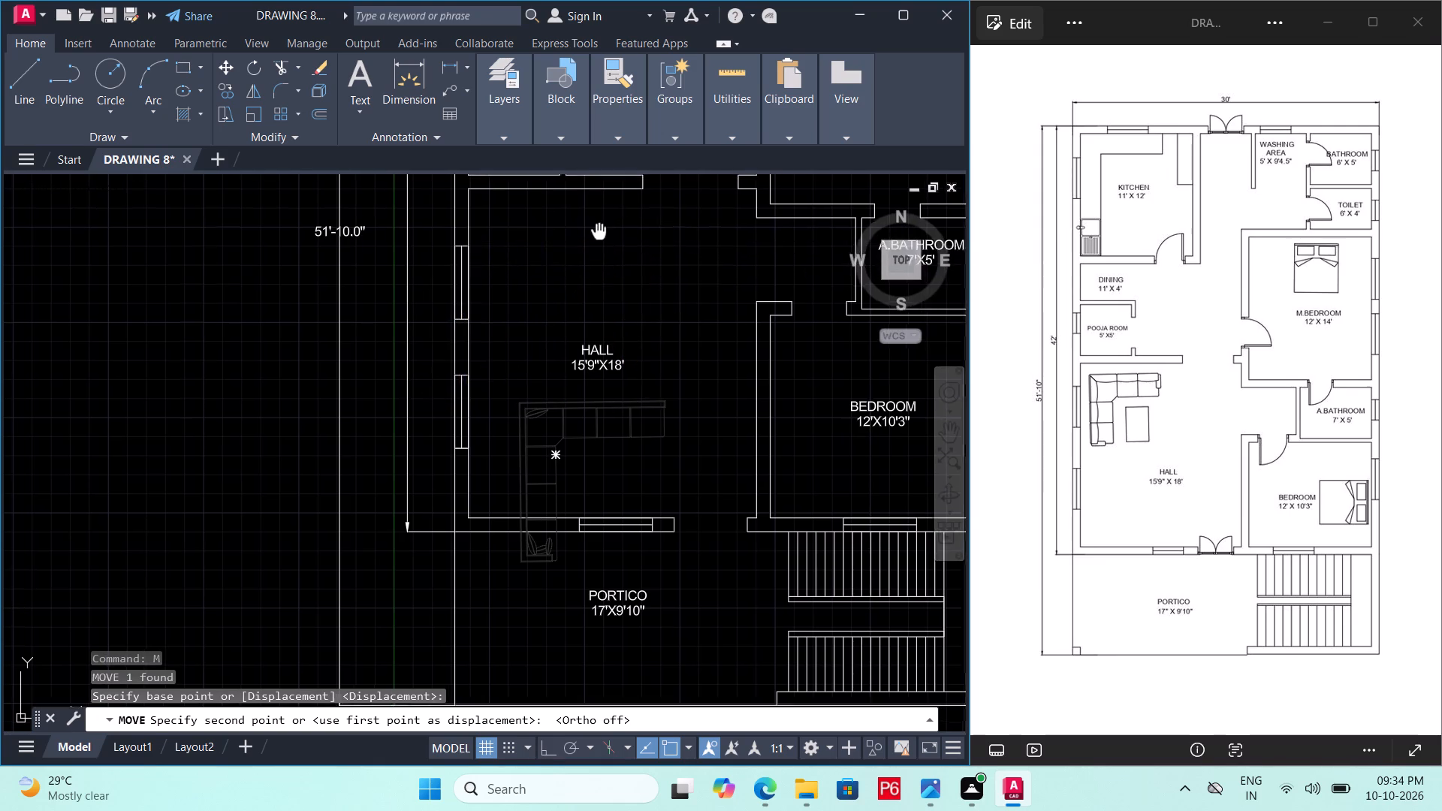
middle_drag(608, 261, 614, 291)
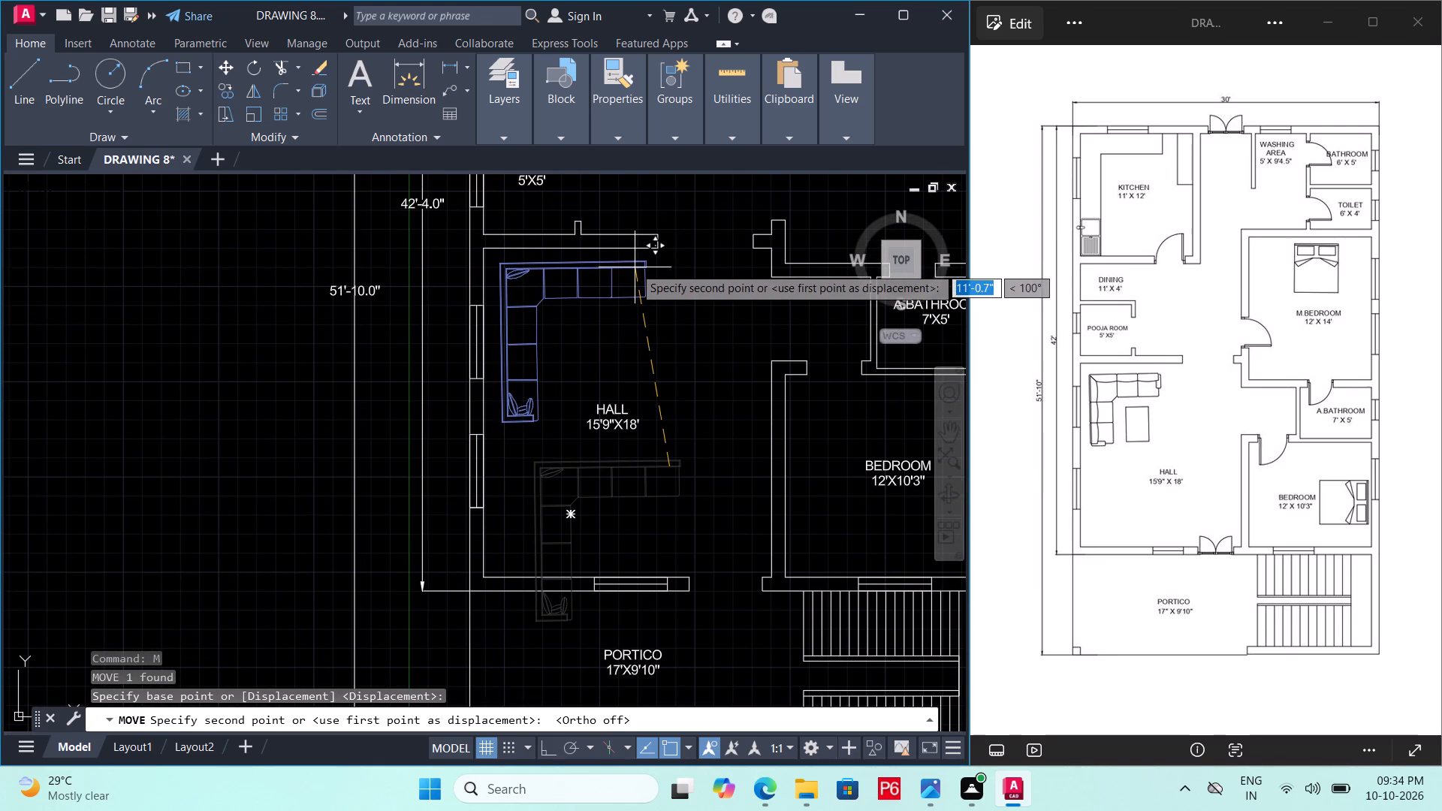
click(633, 267)
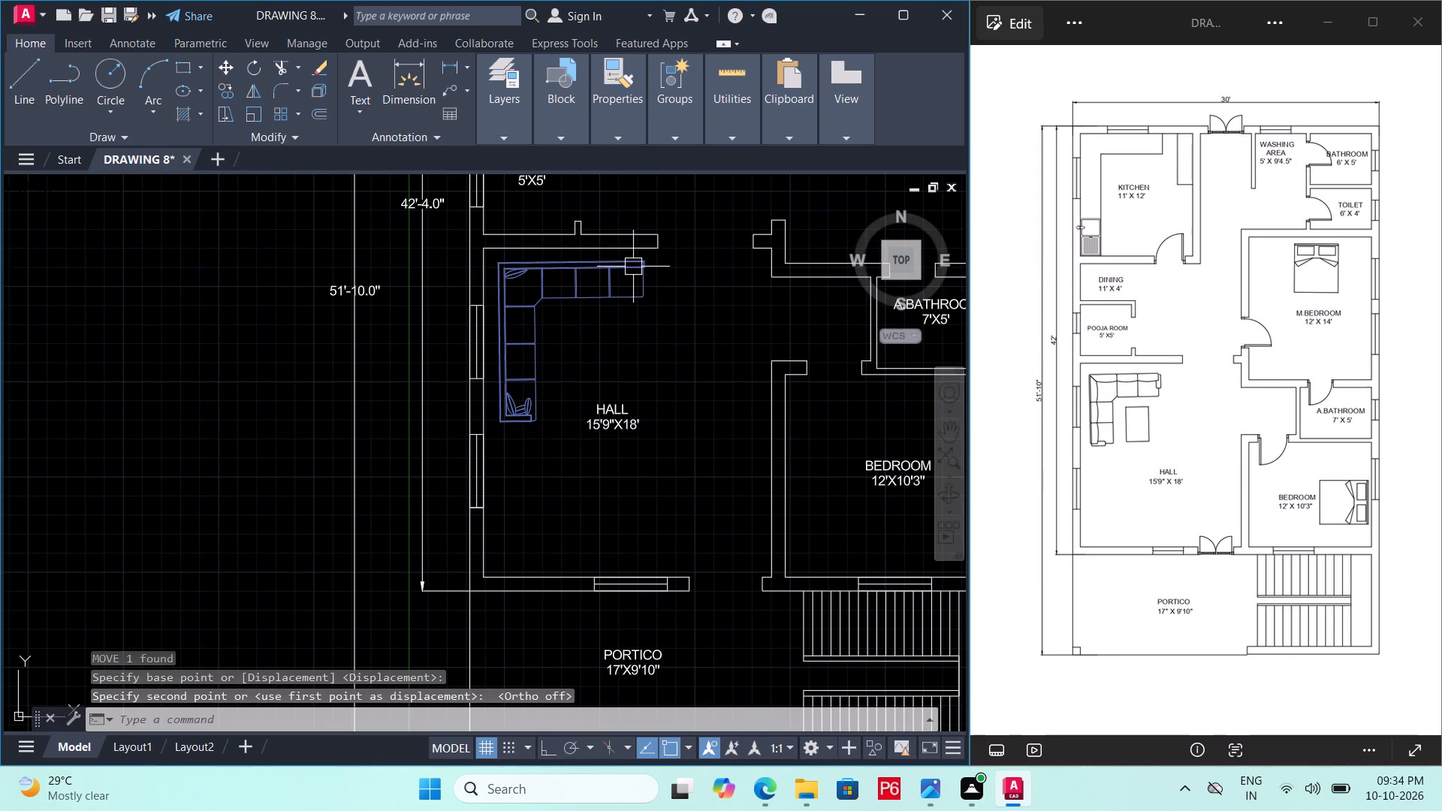
Save DRAWING 8.
key(ctrl+s)
key(ctrl+s)
key(ctrl+s)
Copy the bed block from the pasted furniture into M. BEDROOM, with its head near the room's upper wall.
middle_drag(632, 273, 627, 320)
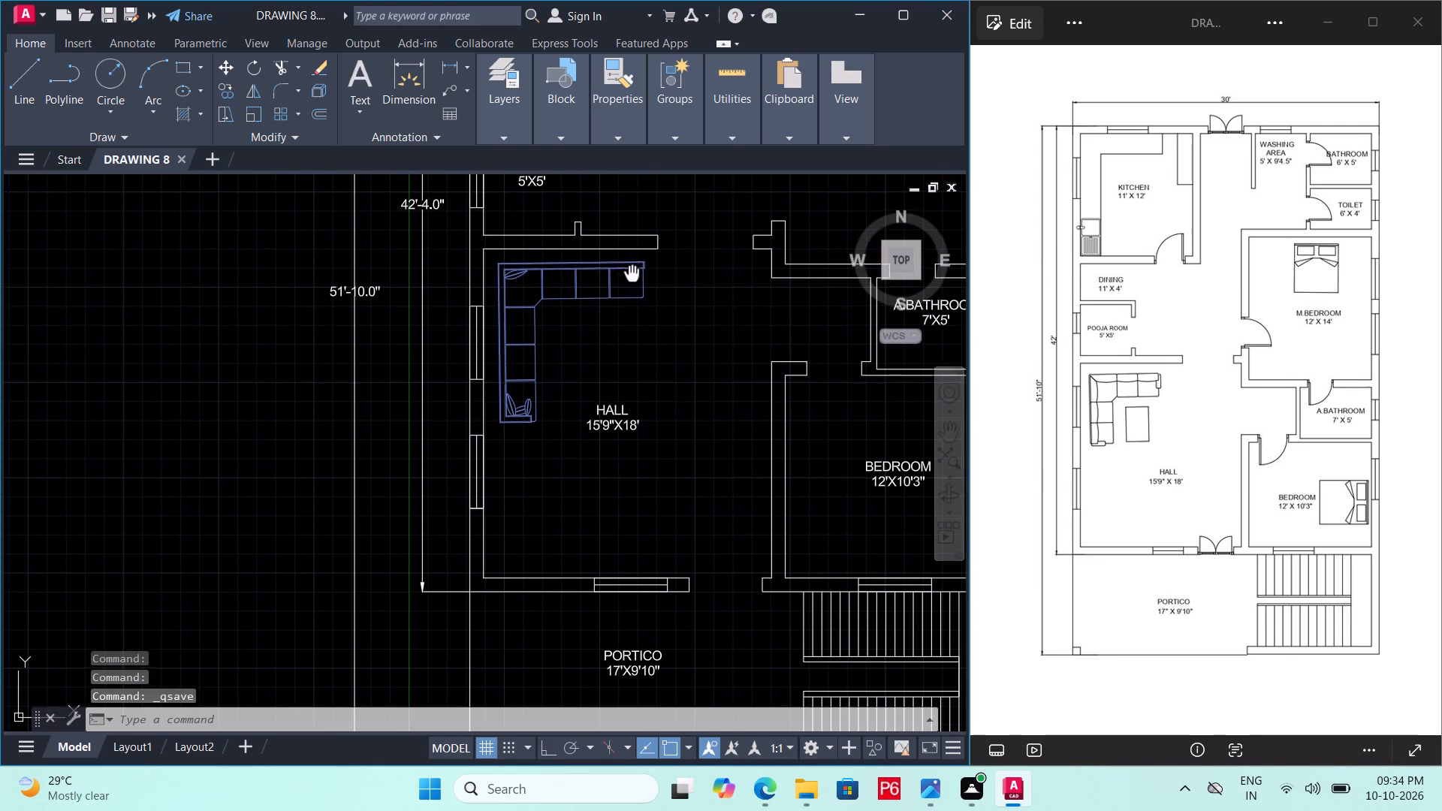
middle_drag(627, 320, 626, 333)
middle_drag(626, 333, 466, 345)
scroll(421, 364, down, 2)
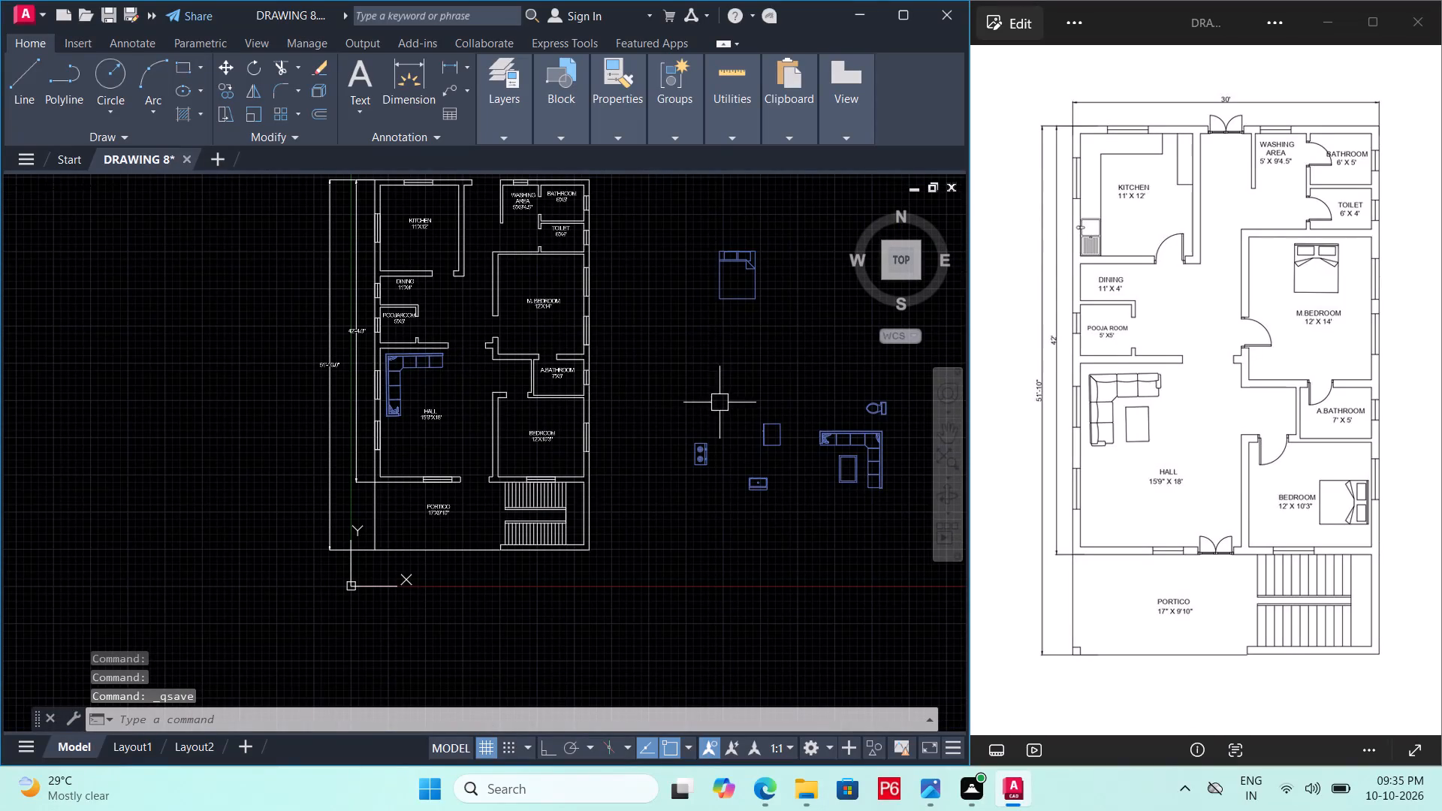
click(734, 305)
text(CO)
key(space)
click(732, 304)
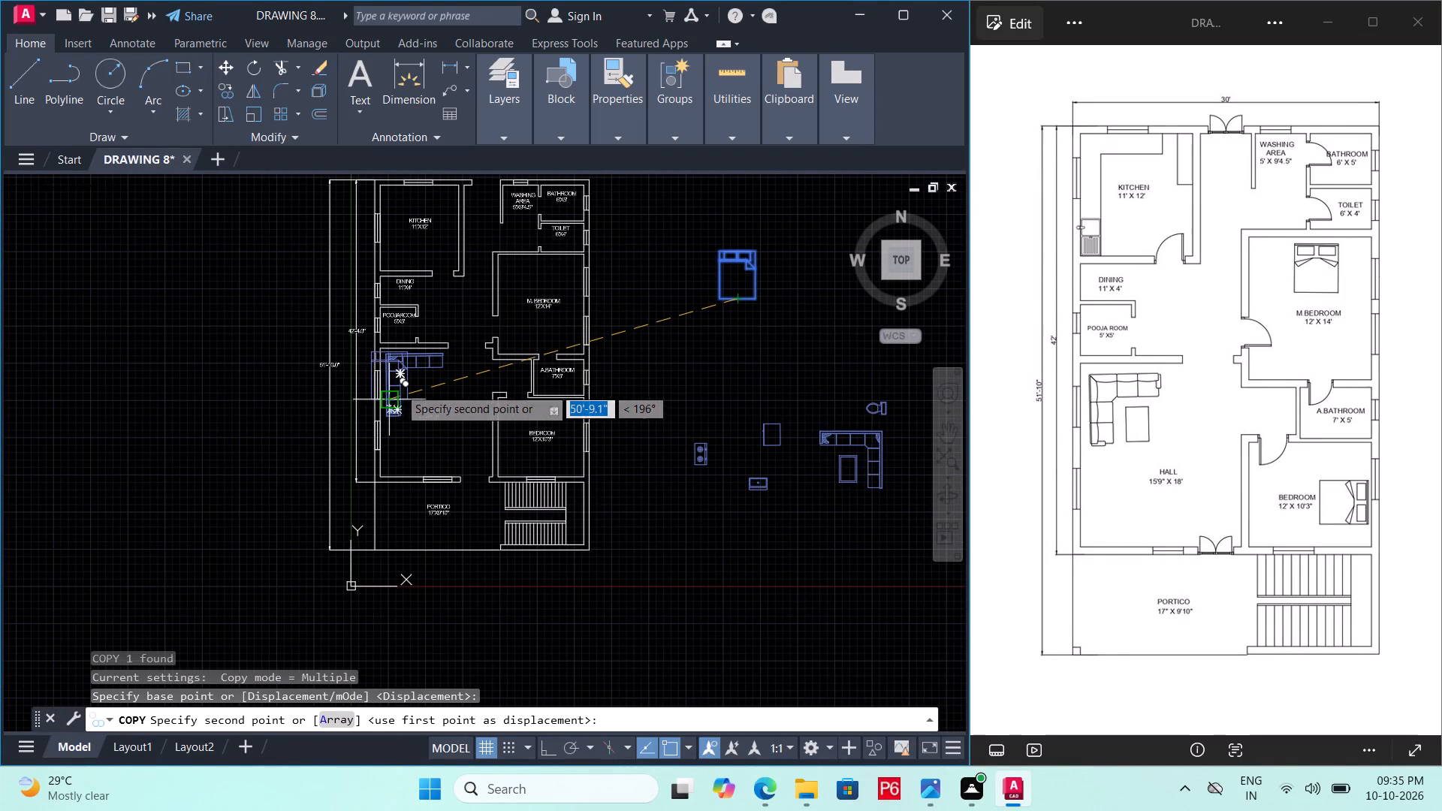
scroll(465, 282, up, 4)
middle_drag(516, 339, 363, 620)
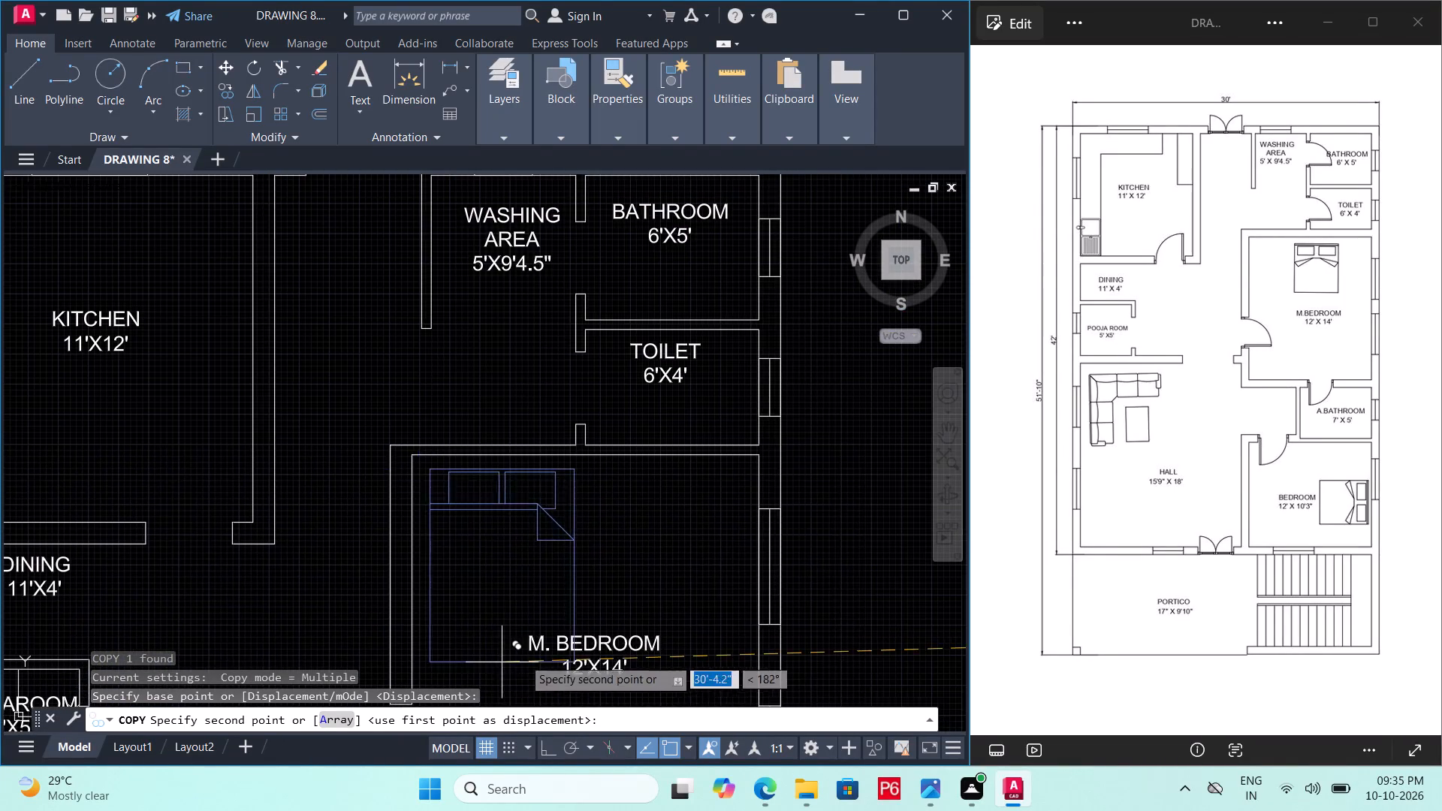
scroll(570, 647, down, 1)
middle_drag(566, 629, 532, 555)
scroll(542, 583, up, 1)
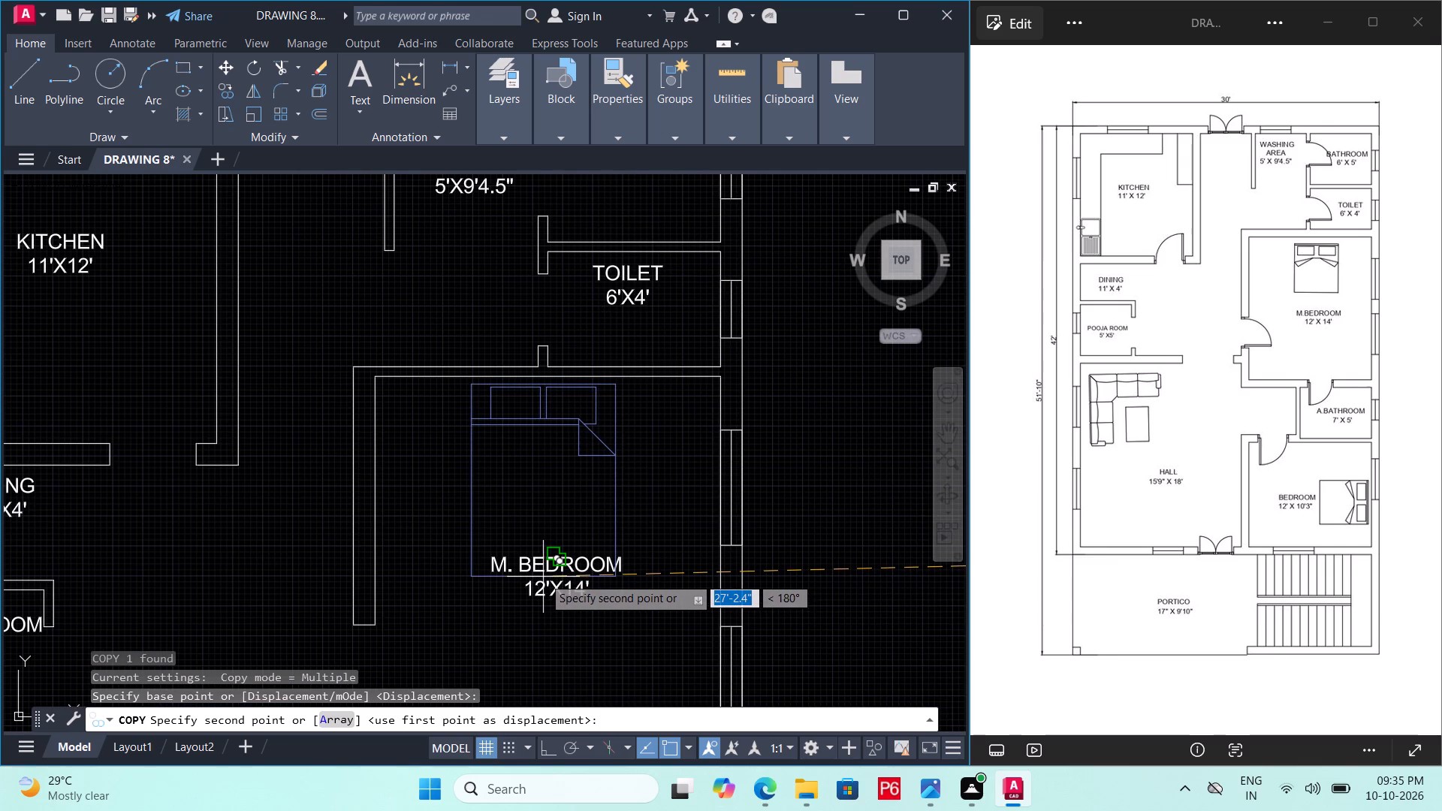
click(543, 577)
Place a second copy of the bed in the 12'X10'3" BEDROOM, over its room label, and finish copying.
middle_drag(560, 607, 488, 277)
scroll(538, 219, down, 3)
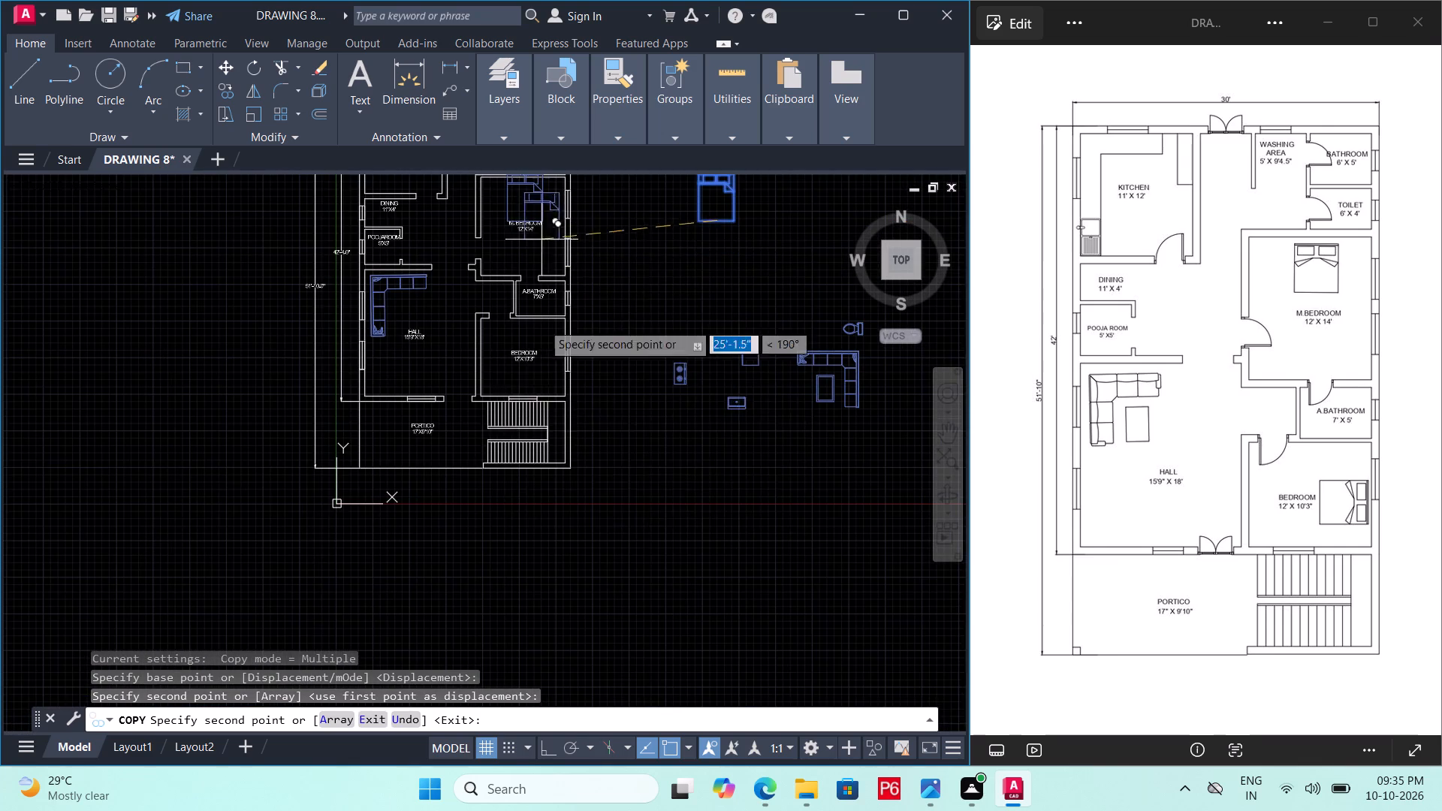
scroll(517, 340, up, 2)
click(542, 419)
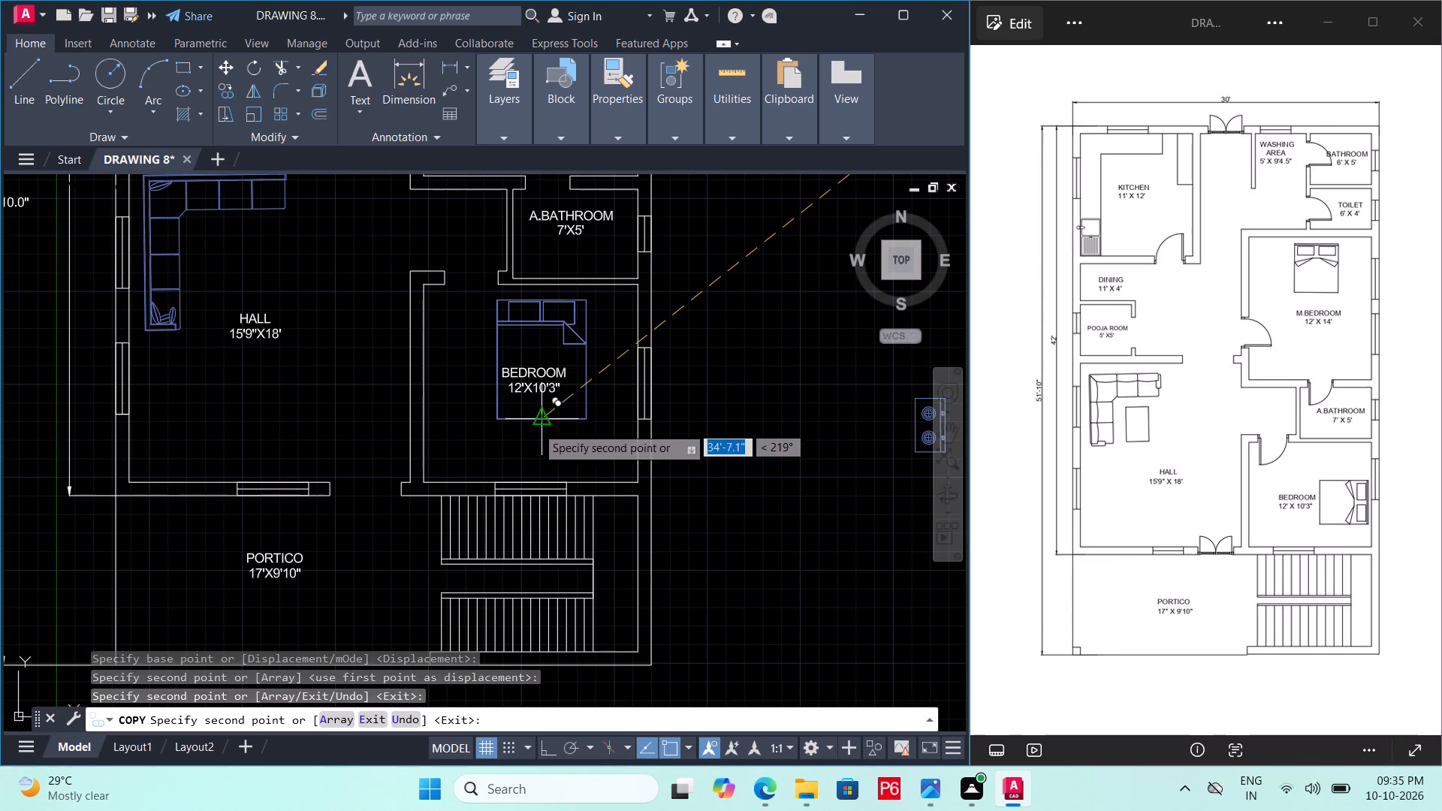
key(Escape)
Save DRAWING 8.
key(ctrl+s)
key(ctrl+s)
Rotate the bed in the 12'X10'3" BEDROOM 90° clockwise about its lower-right corner, with ortho mode on.
click(592, 424)
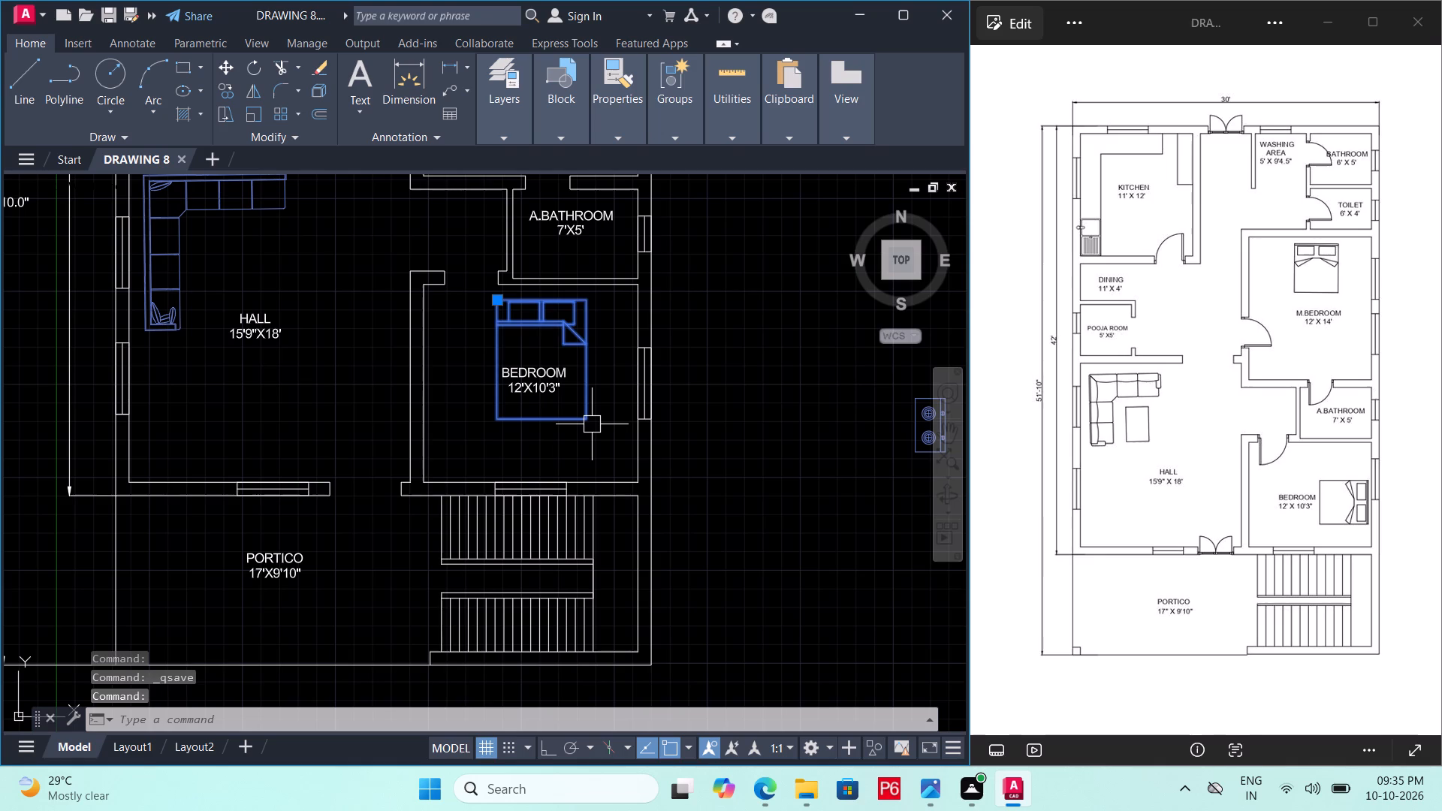
text(RO)
key(space)
click(592, 424)
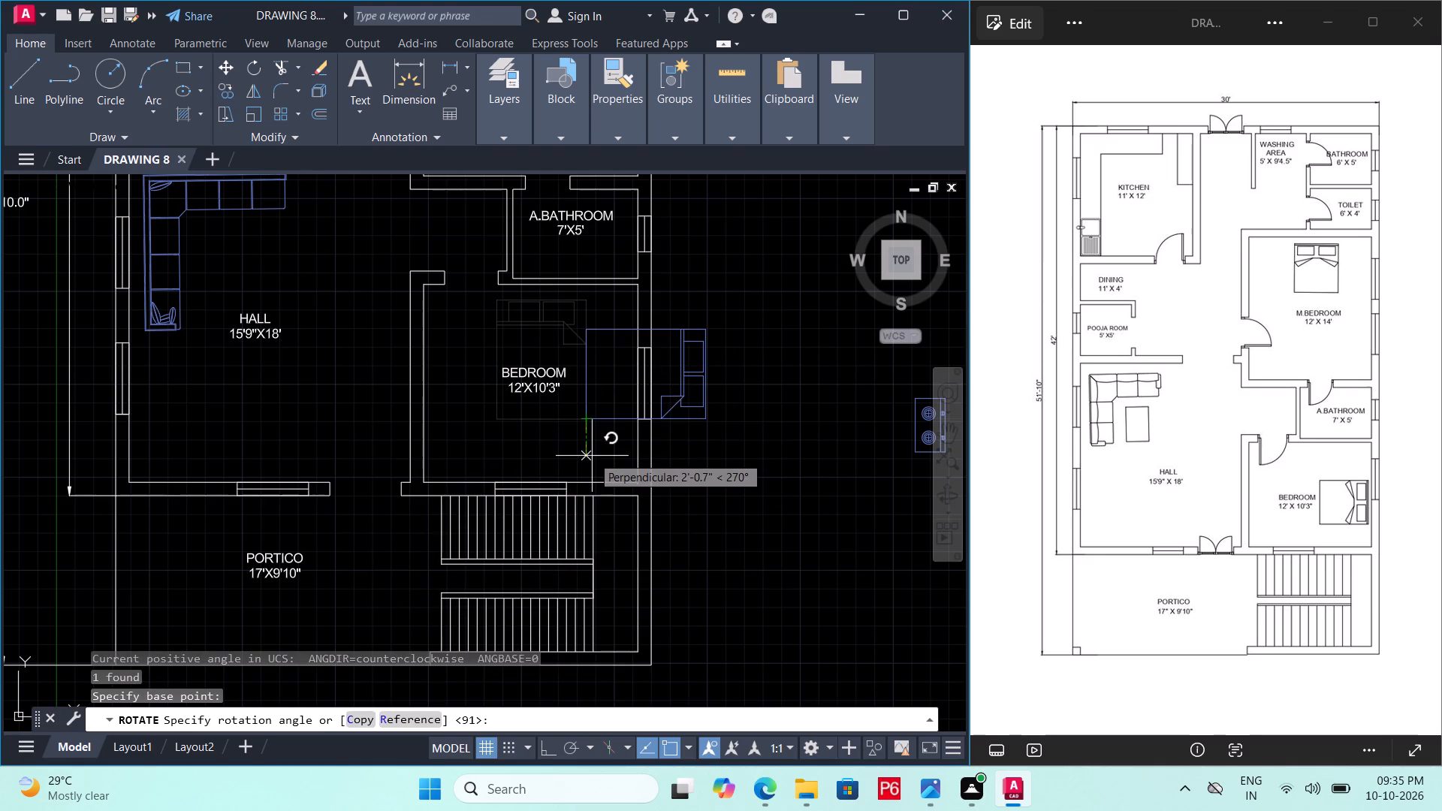
key(F8)
click(585, 499)
key(Escape)
Move the rotated bed horizontally back into the BEDROOM, with its head just inside the outer window wall.
click(591, 396)
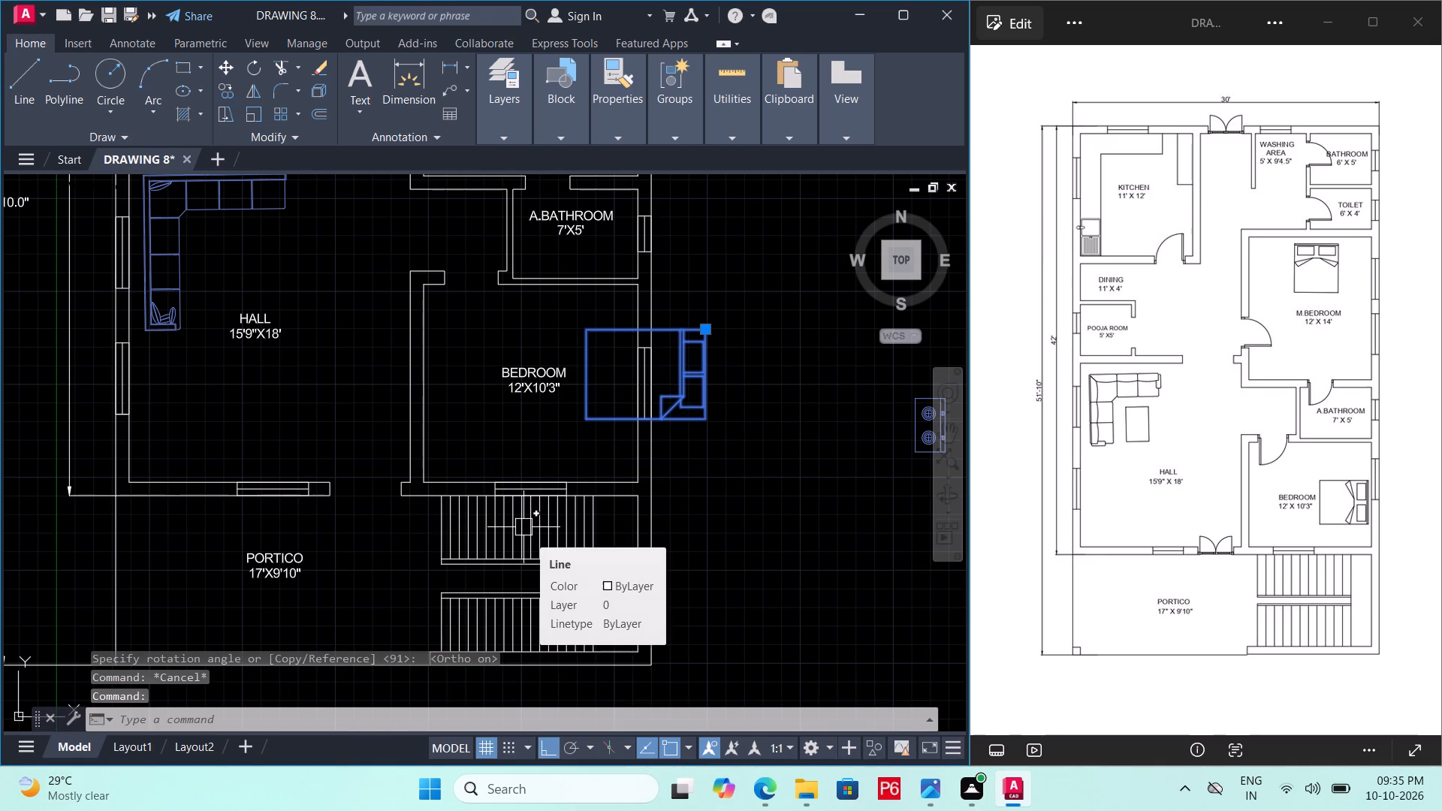
text(M)
key(space)
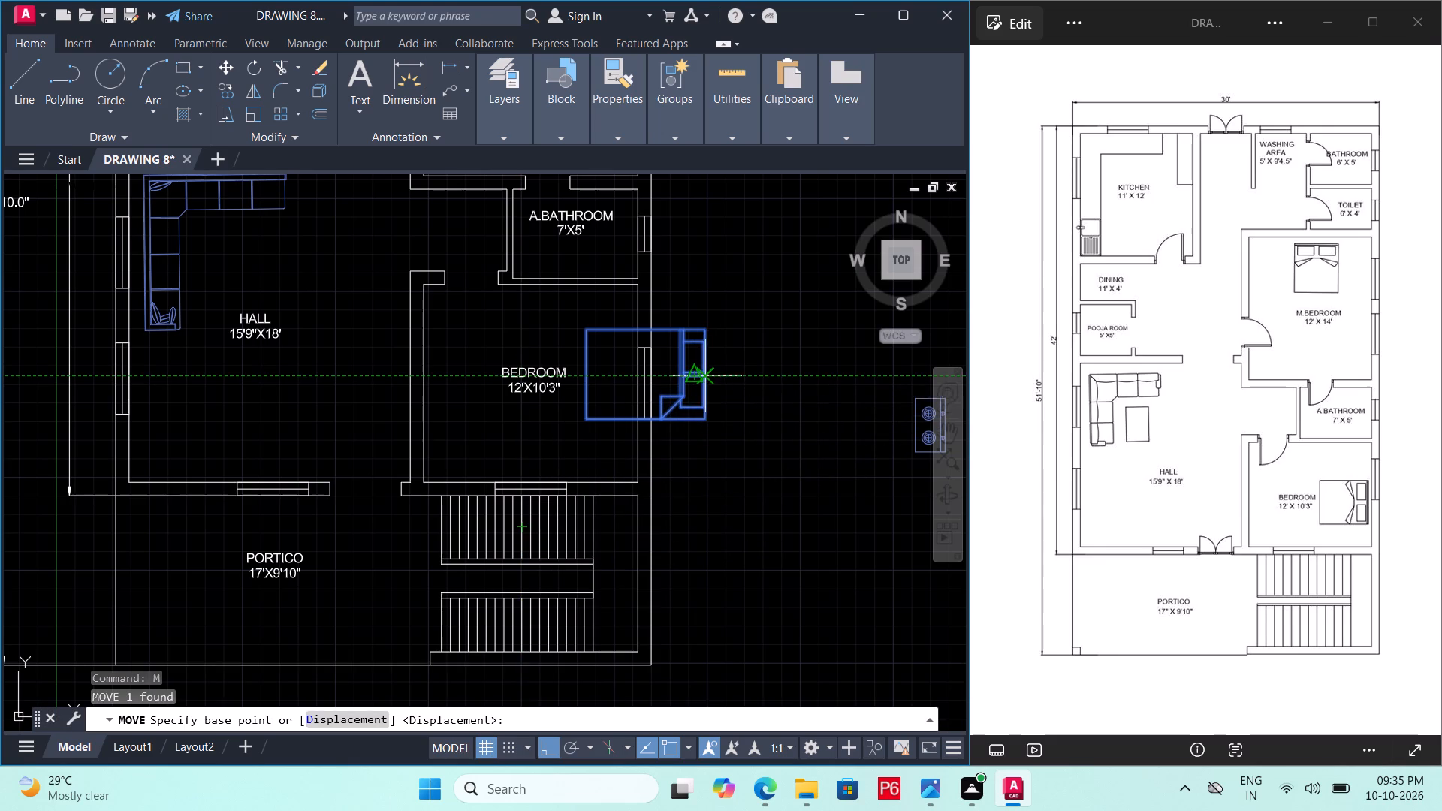
click(707, 382)
scroll(594, 399, up, 2)
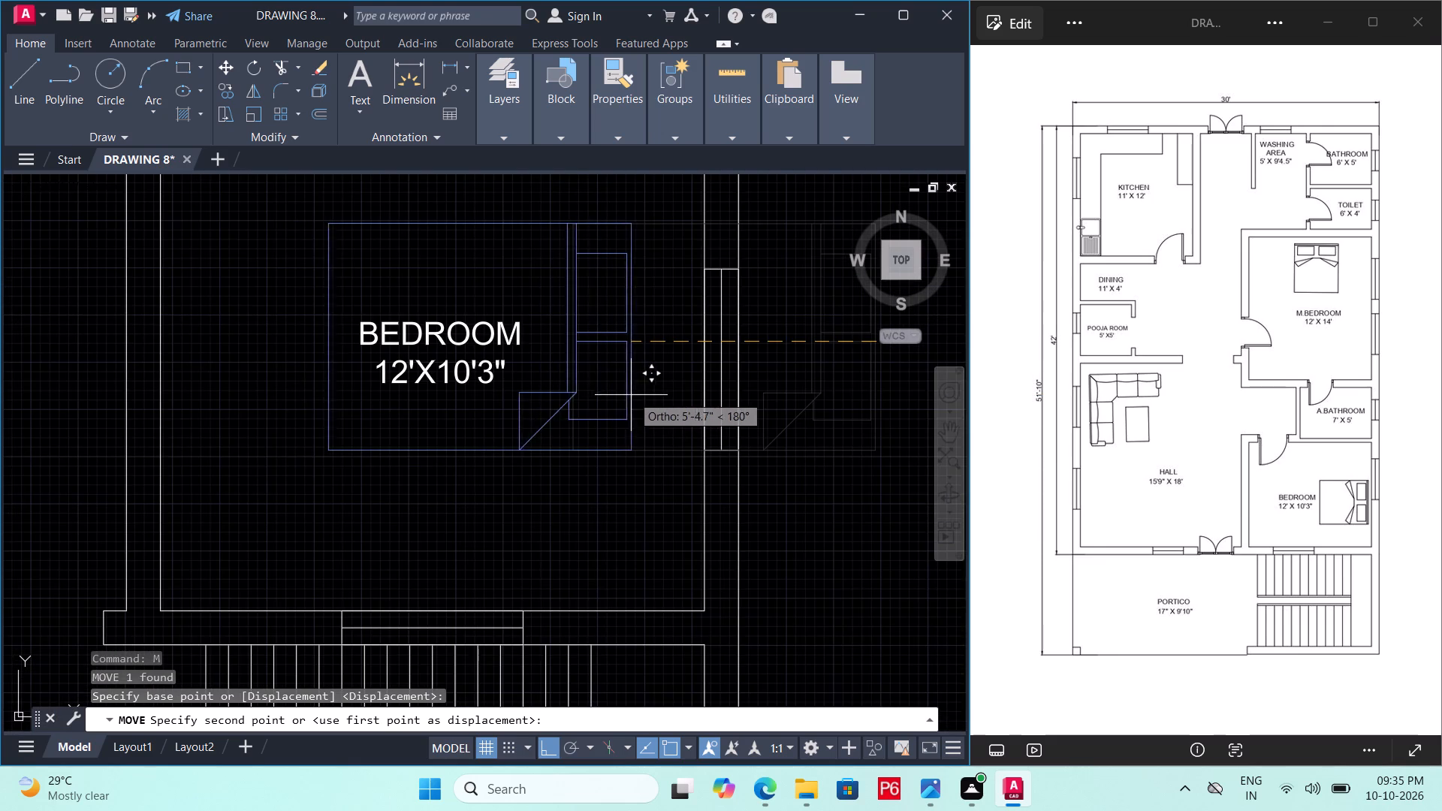
click(685, 383)
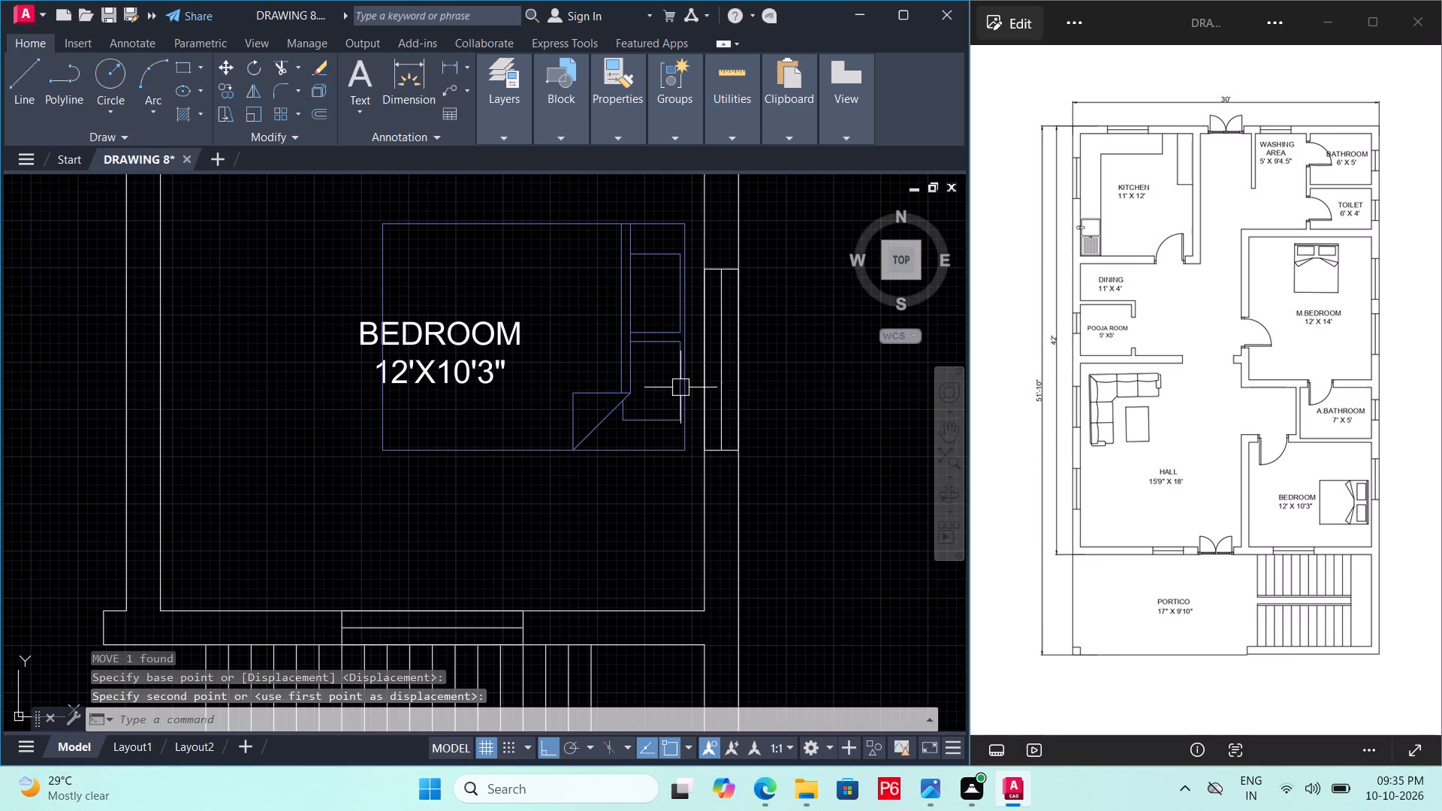
Save DRAWING 8.
key(ctrl+s)
key(ctrl+s)
Copy the rectangular center table from the pasted furniture into the hall, inside the sofa's L, with ortho off.
scroll(584, 404, down, 1)
middle_drag(584, 404, 574, 461)
scroll(574, 456, down, 1)
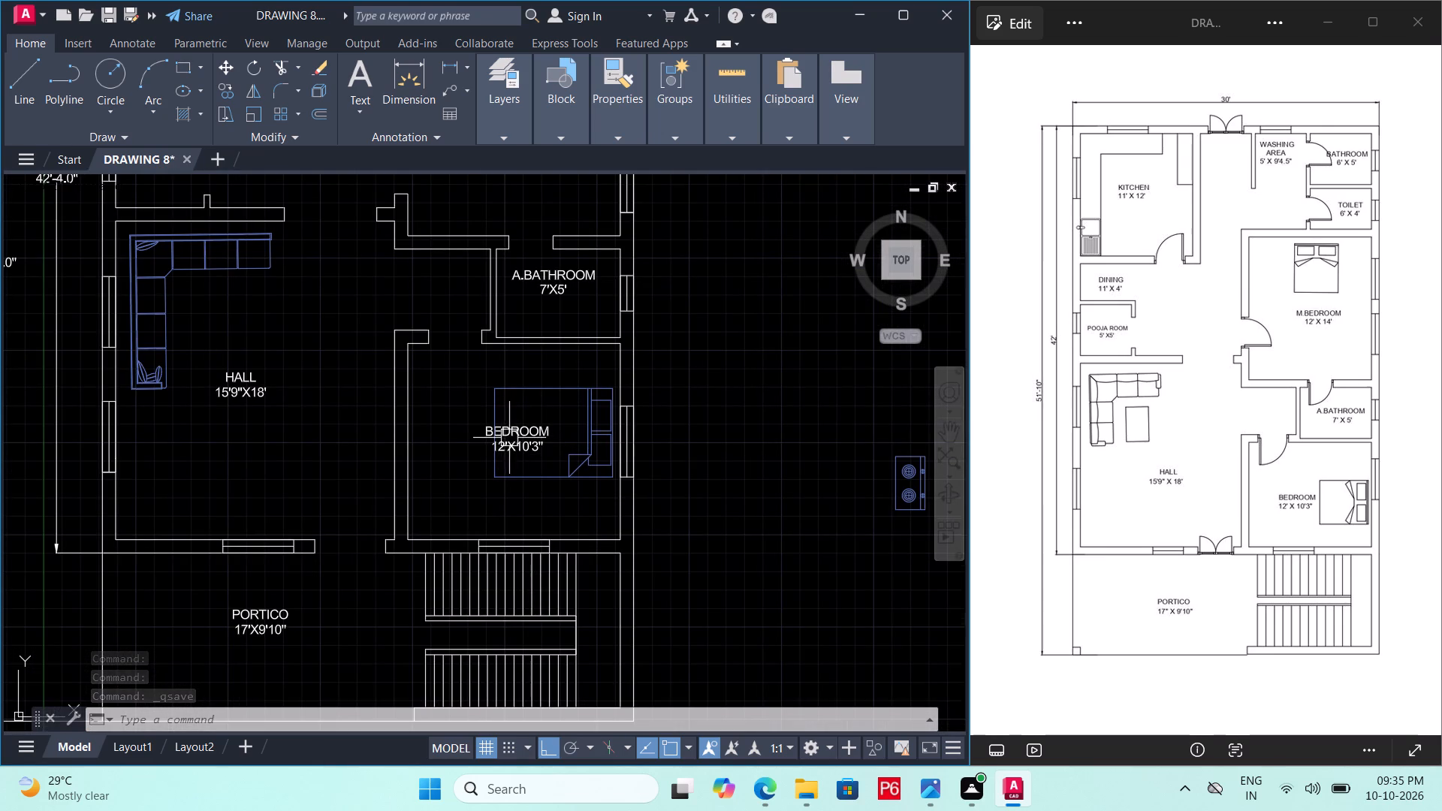
scroll(535, 455, down, 2)
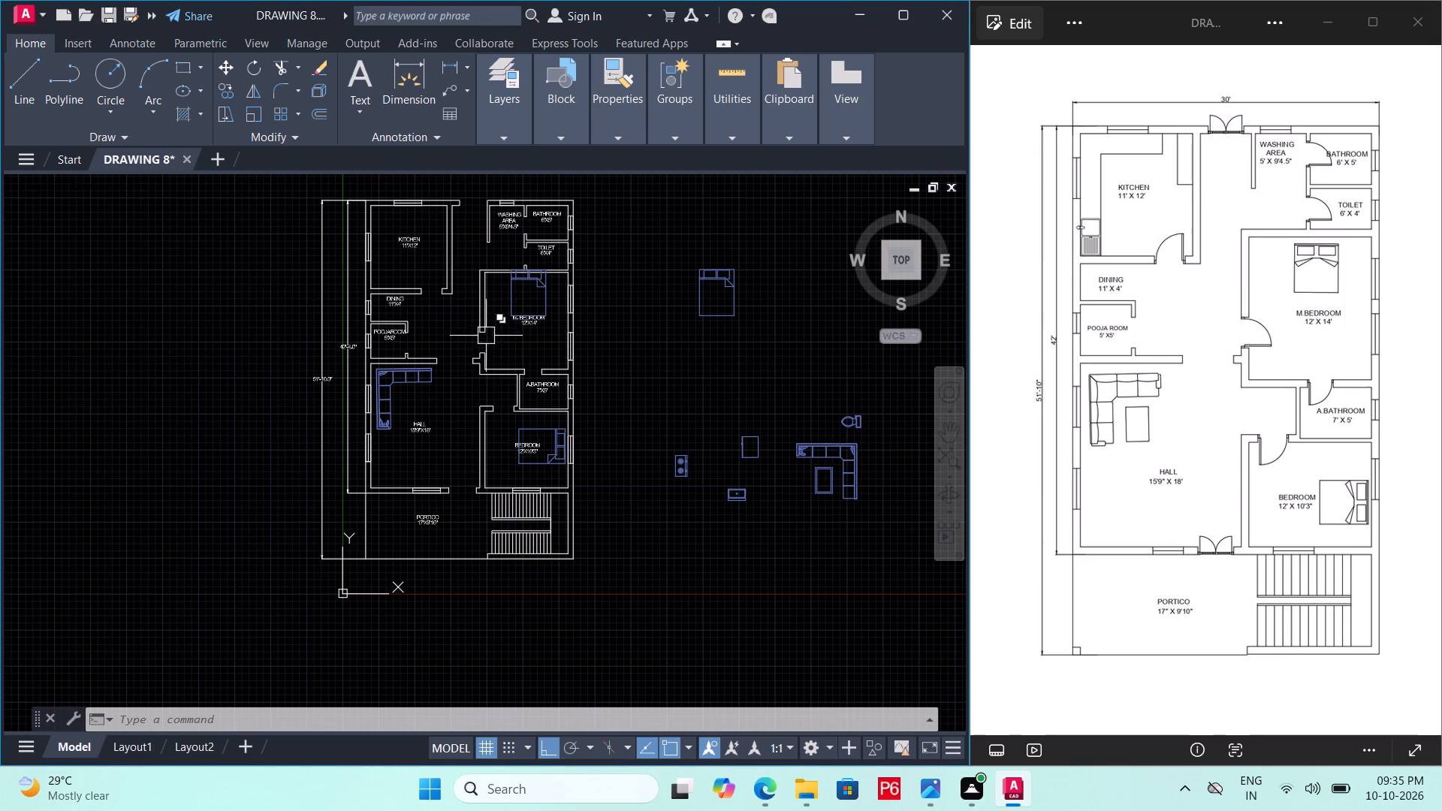
scroll(406, 394, up, 1)
scroll(778, 484, down, 1)
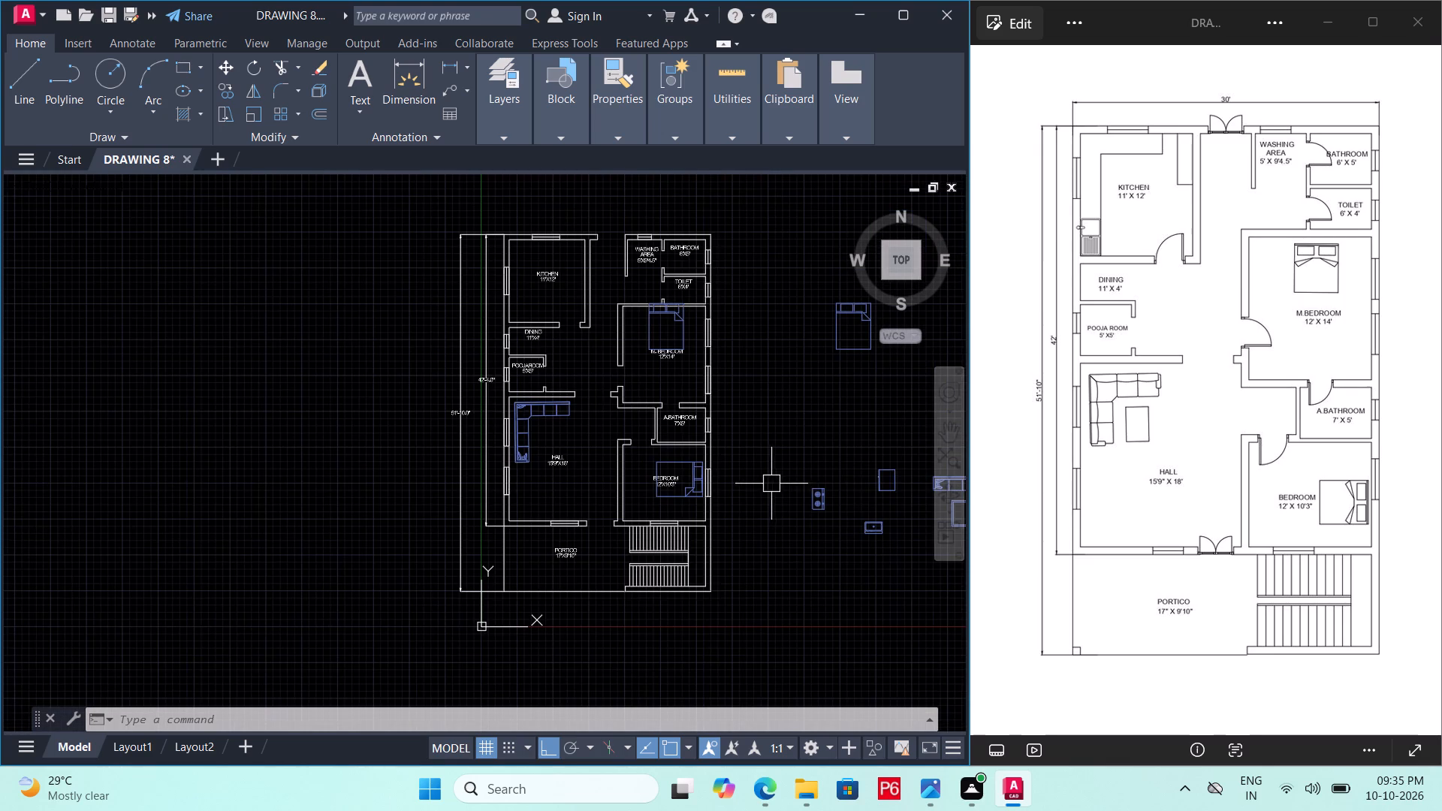
middle_drag(876, 480, 744, 467)
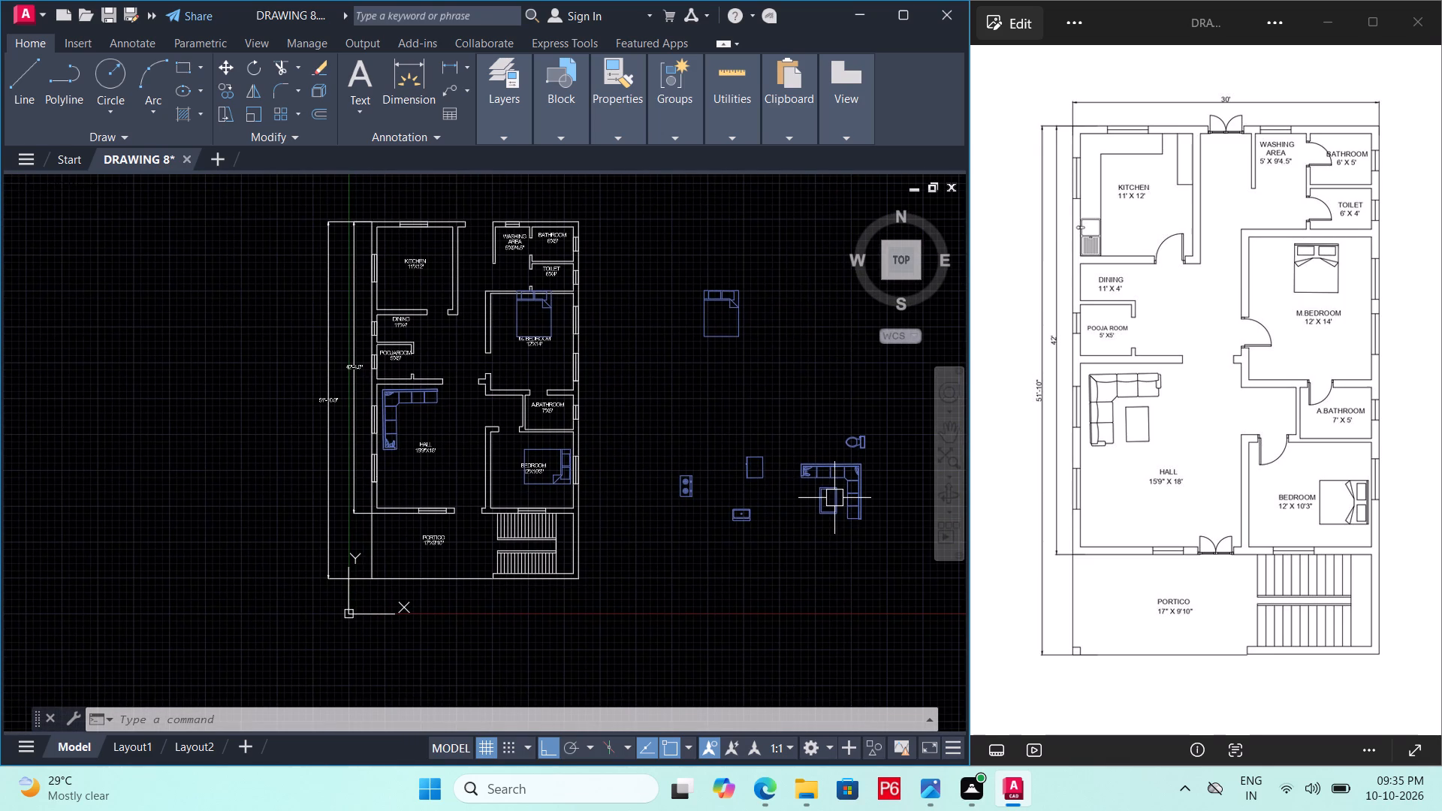
click(834, 498)
text(CO)
key(space)
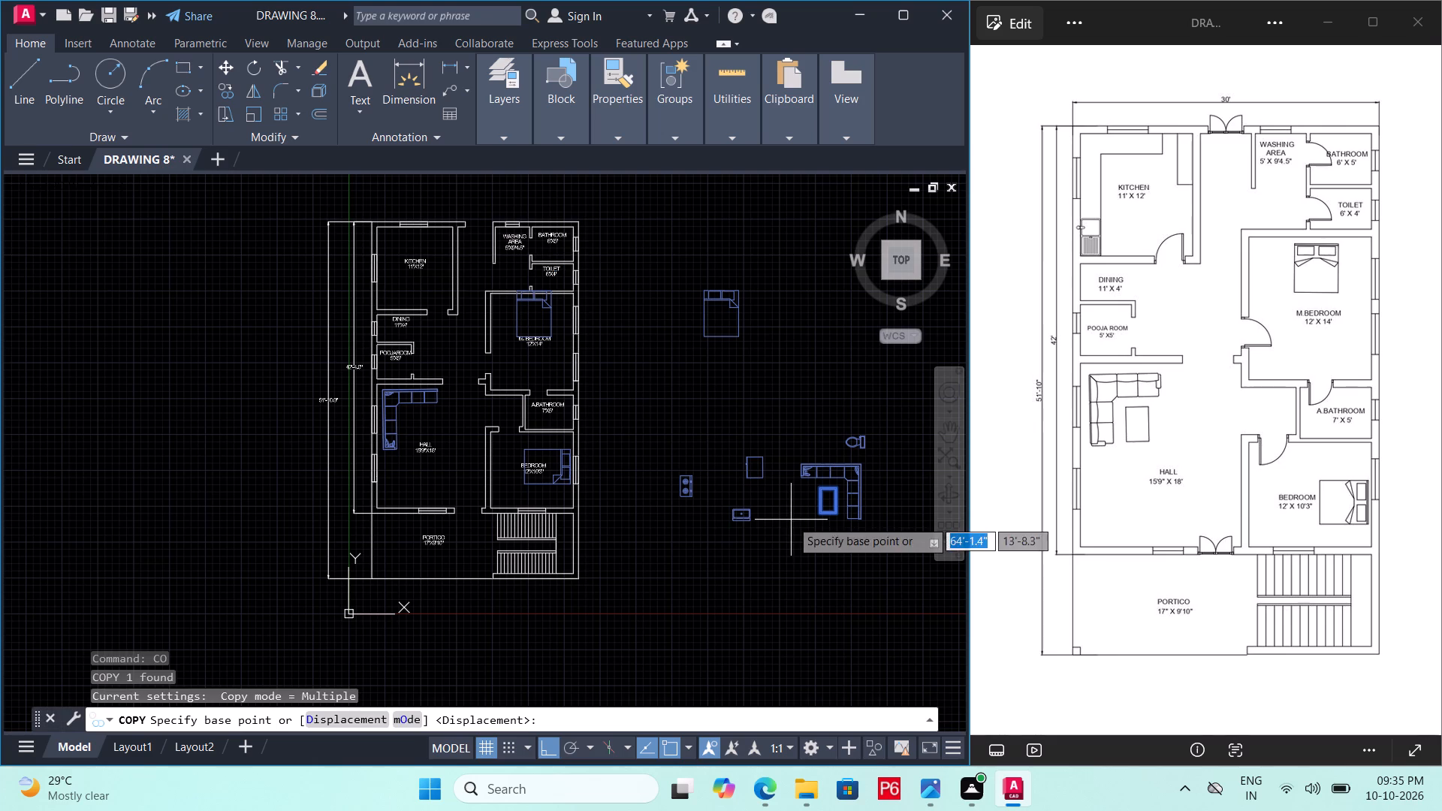
double_click(835, 502)
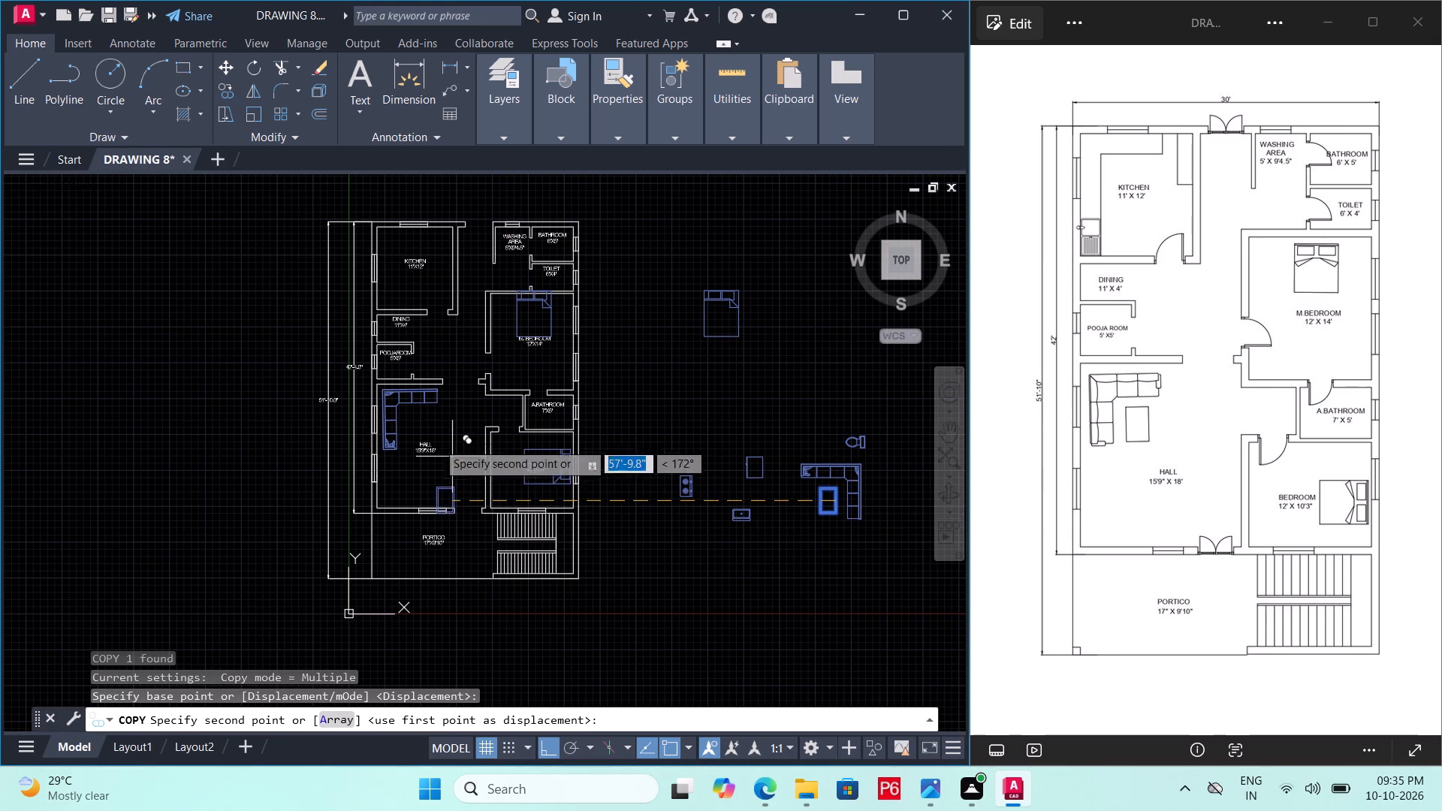
scroll(425, 409, up, 5)
key(F8)
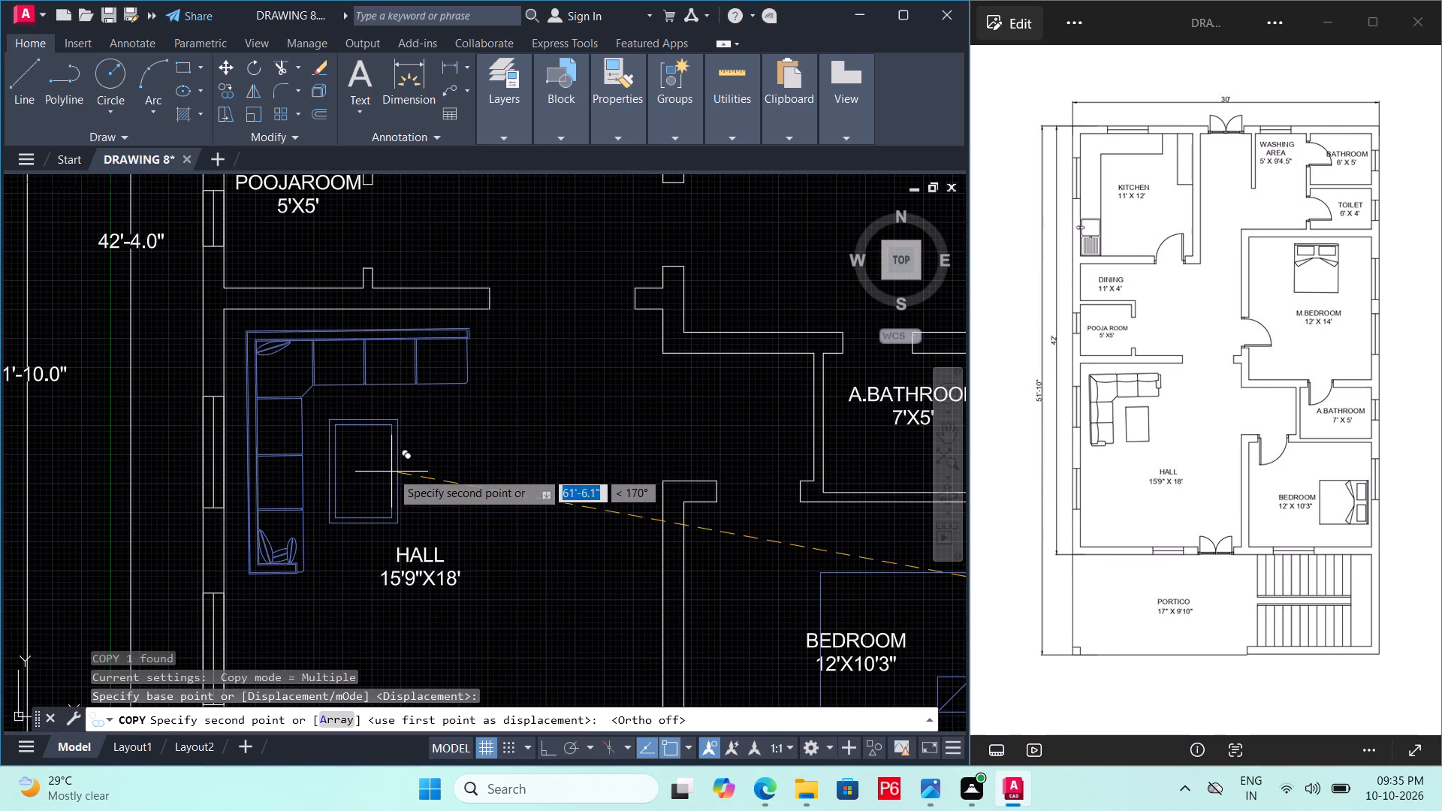
click(391, 472)
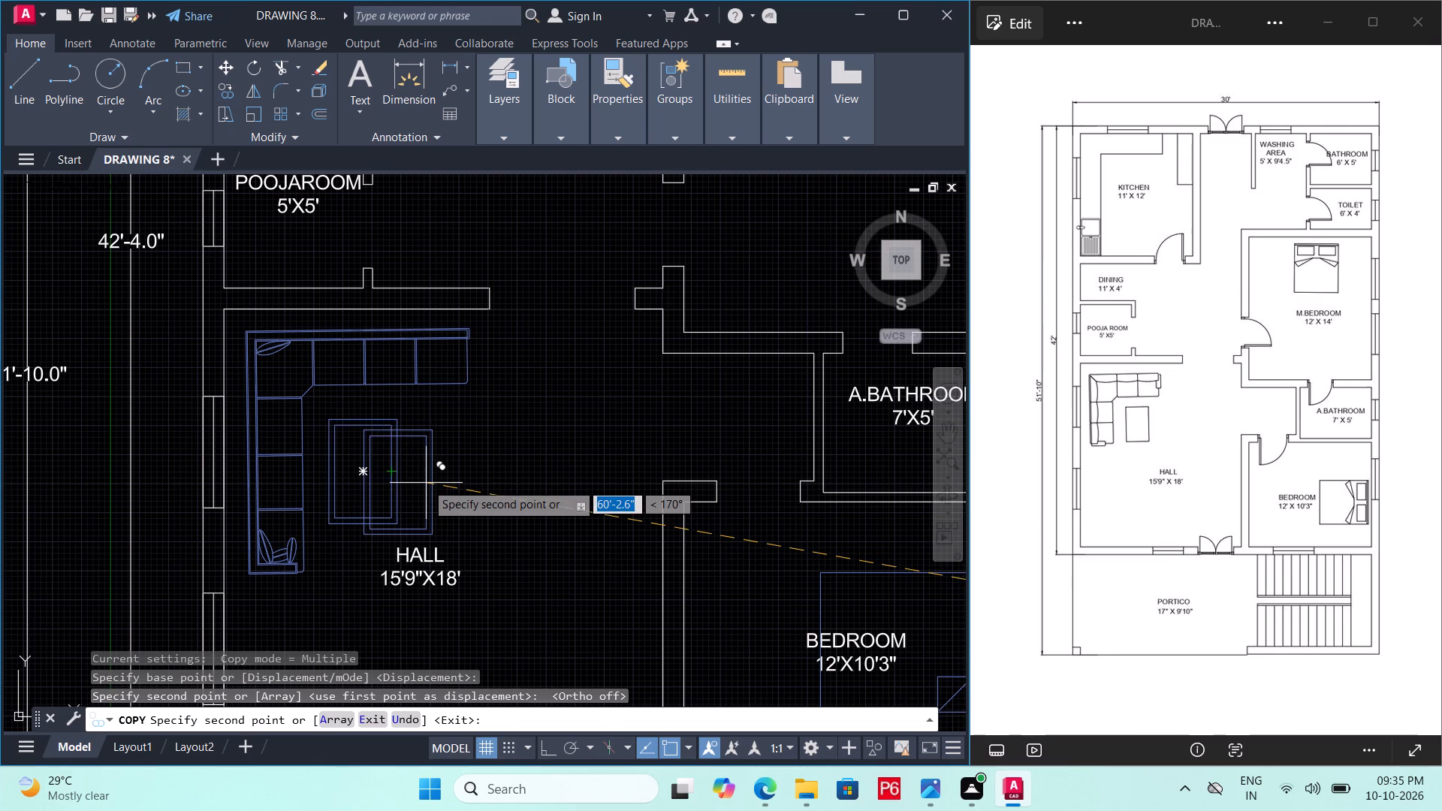
Finish copying and save DRAWING 8.
key(ctrl+s)
key(ctrl+s)
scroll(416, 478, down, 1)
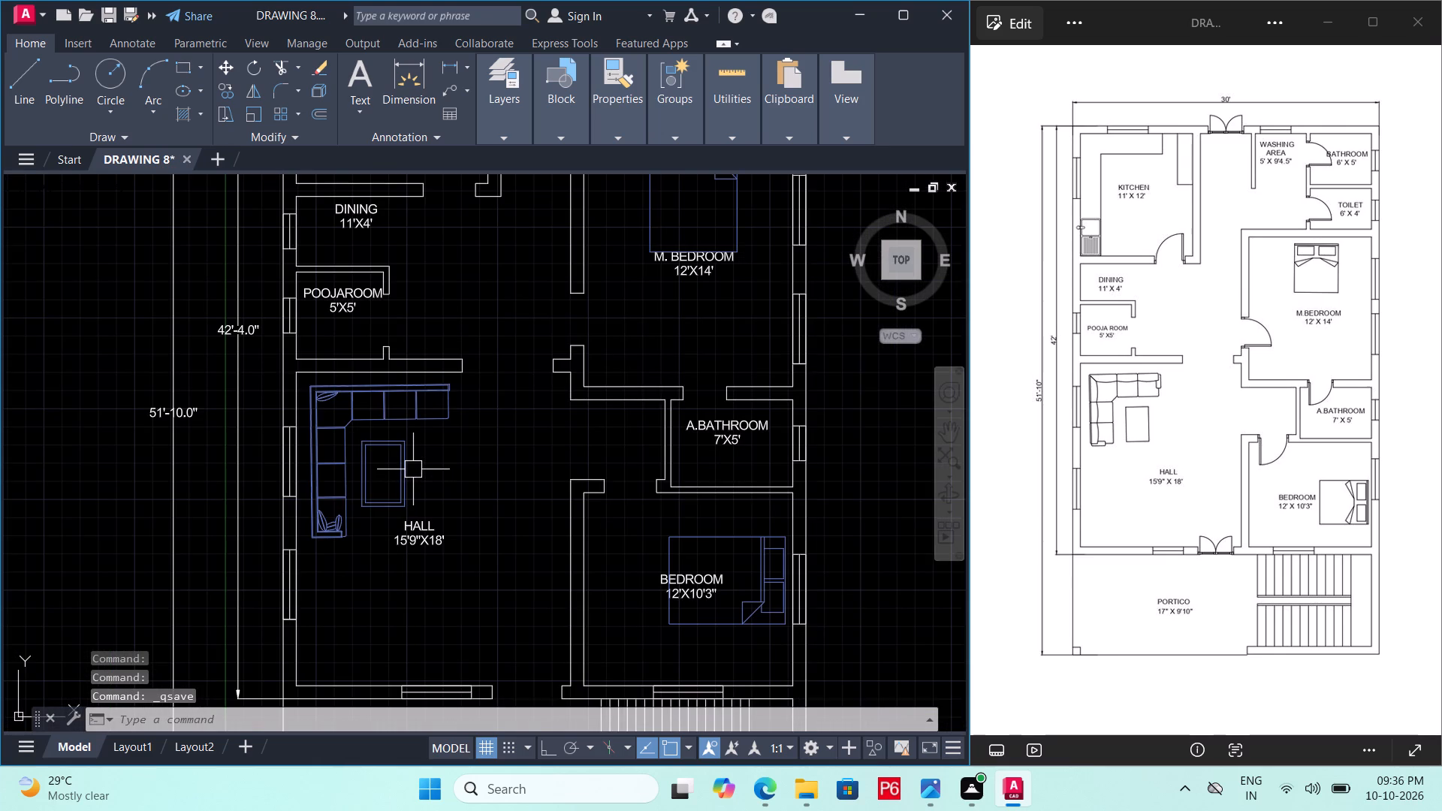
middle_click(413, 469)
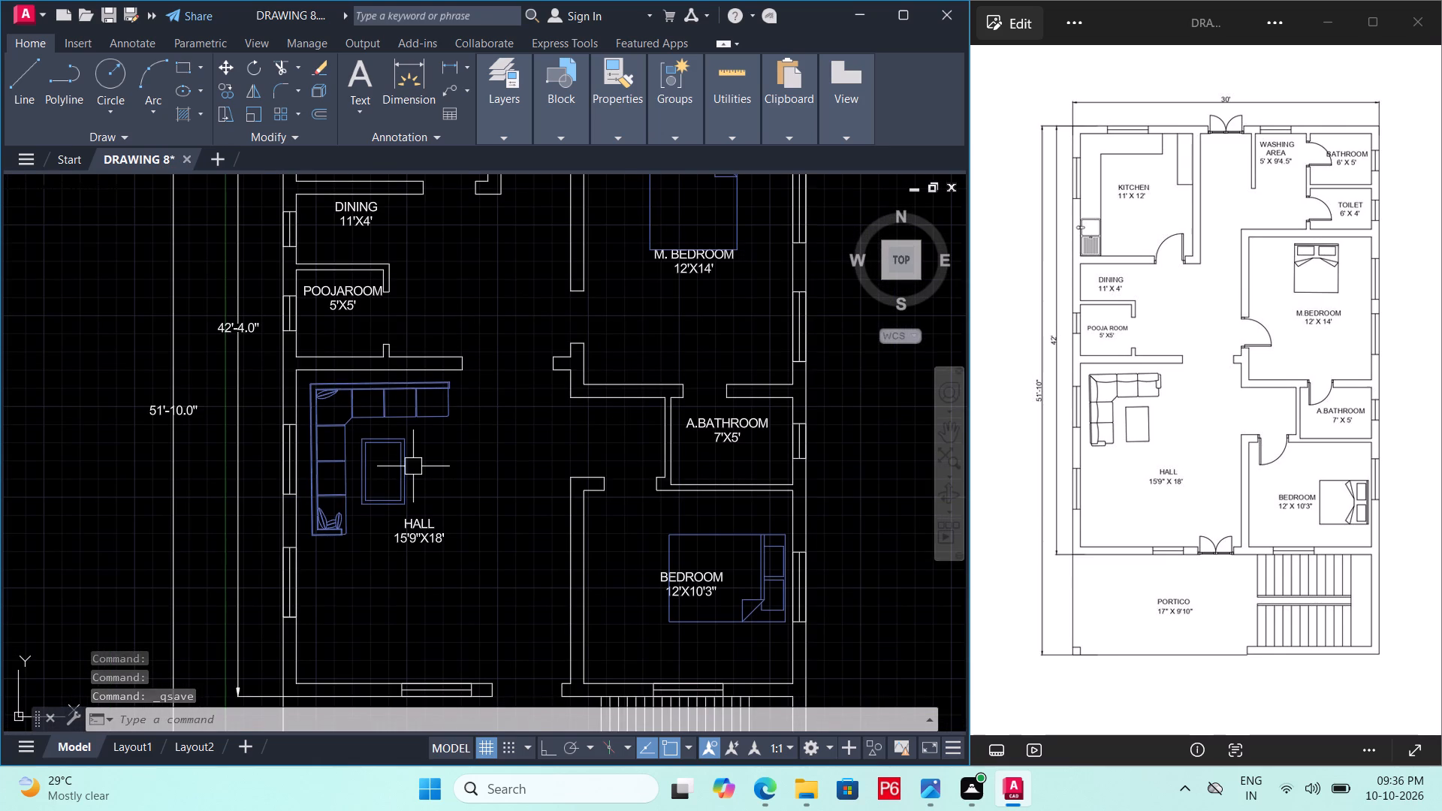
Move the BEDROOM 12'X10'3" label slightly toward the bed's pillows so it sits within the bed outline, and save the drawing.
scroll(413, 466, down, 1)
middle_drag(448, 479, 449, 421)
scroll(644, 496, up, 3)
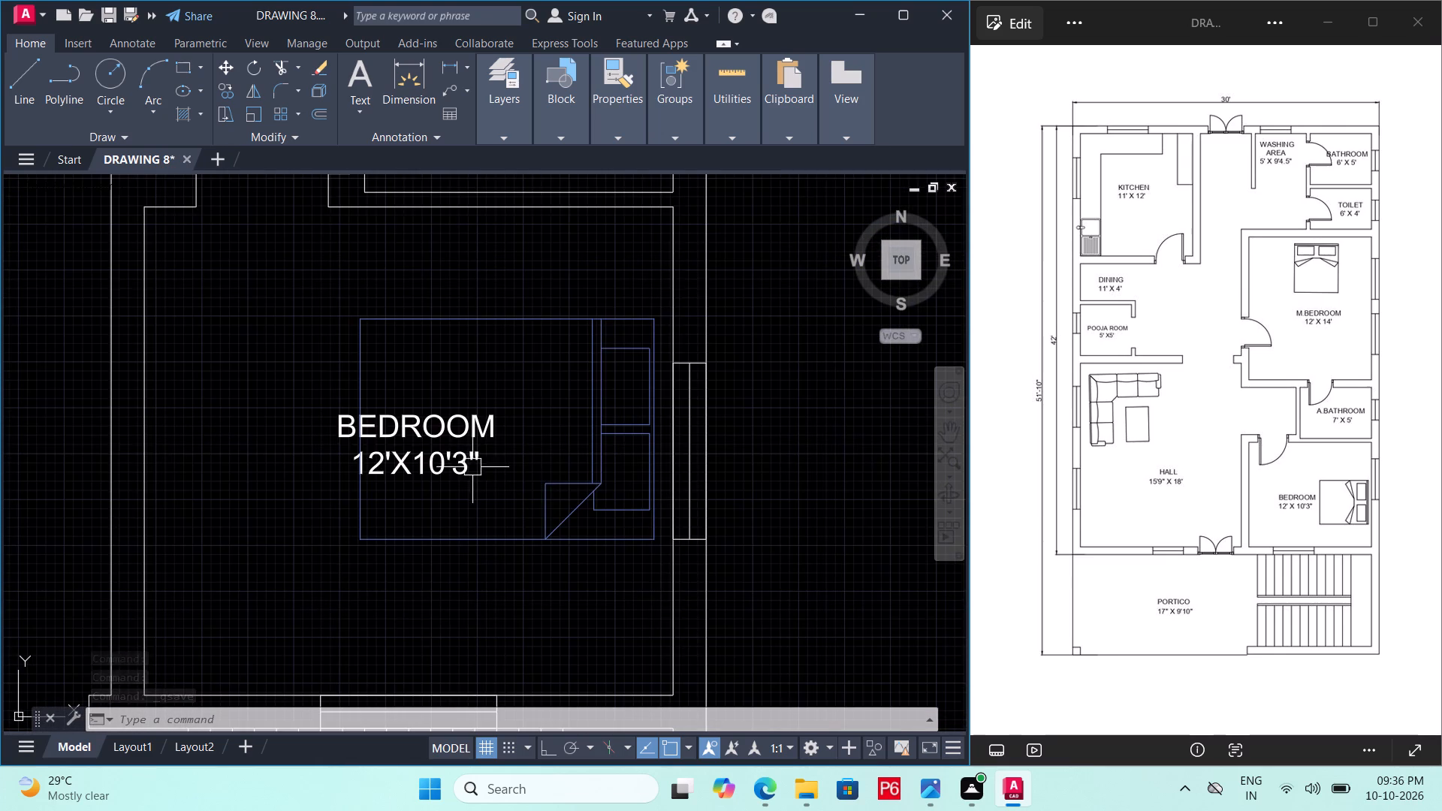
click(463, 457)
key(m)
key(space)
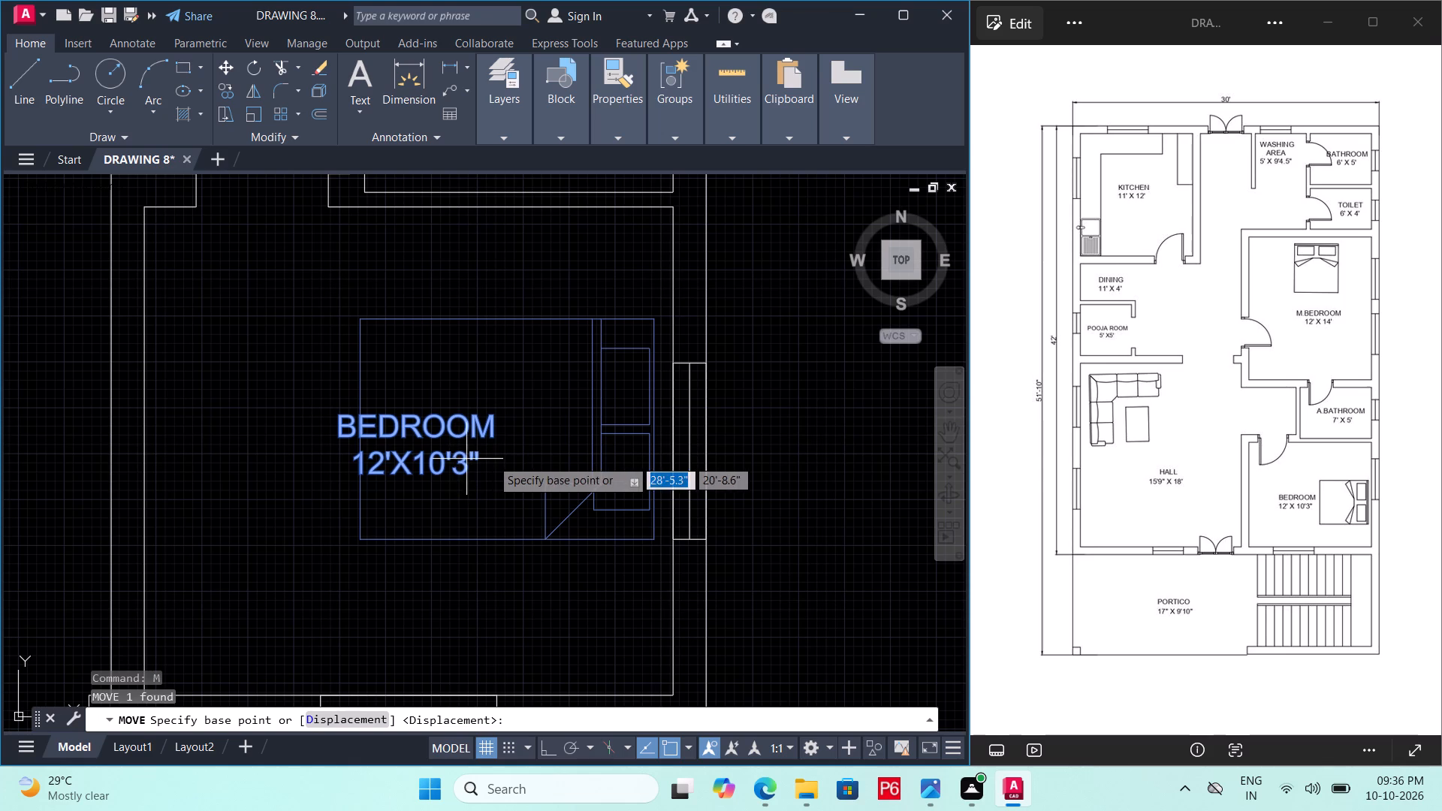
click(457, 461)
double_click(505, 463)
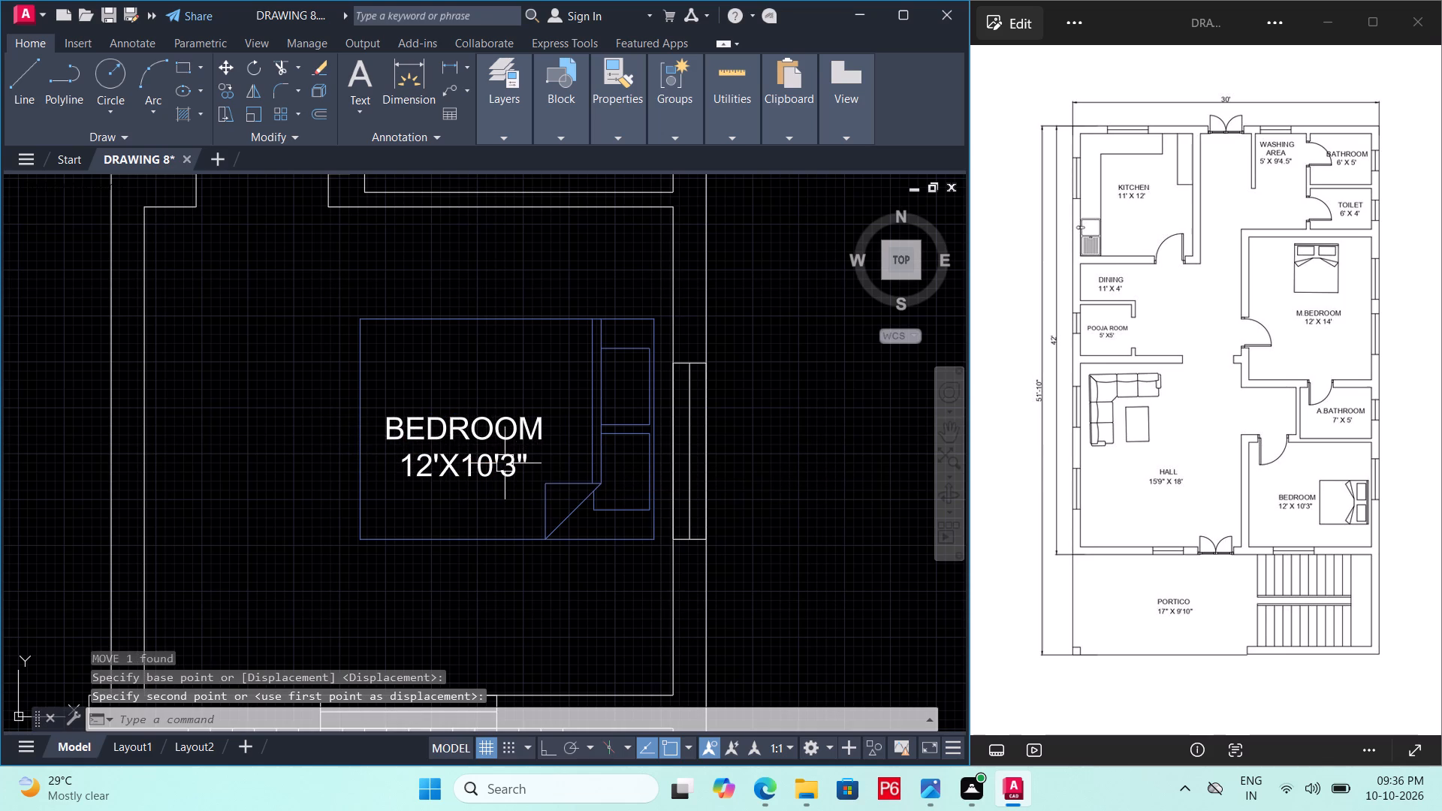
key(ctrl+s)
key(ctrl+s)
Move the M. BEDROOM 12'X14' label down clear of the bed, into the open floor area below its foot.
scroll(479, 448, down, 2)
middle_drag(479, 448, 537, 575)
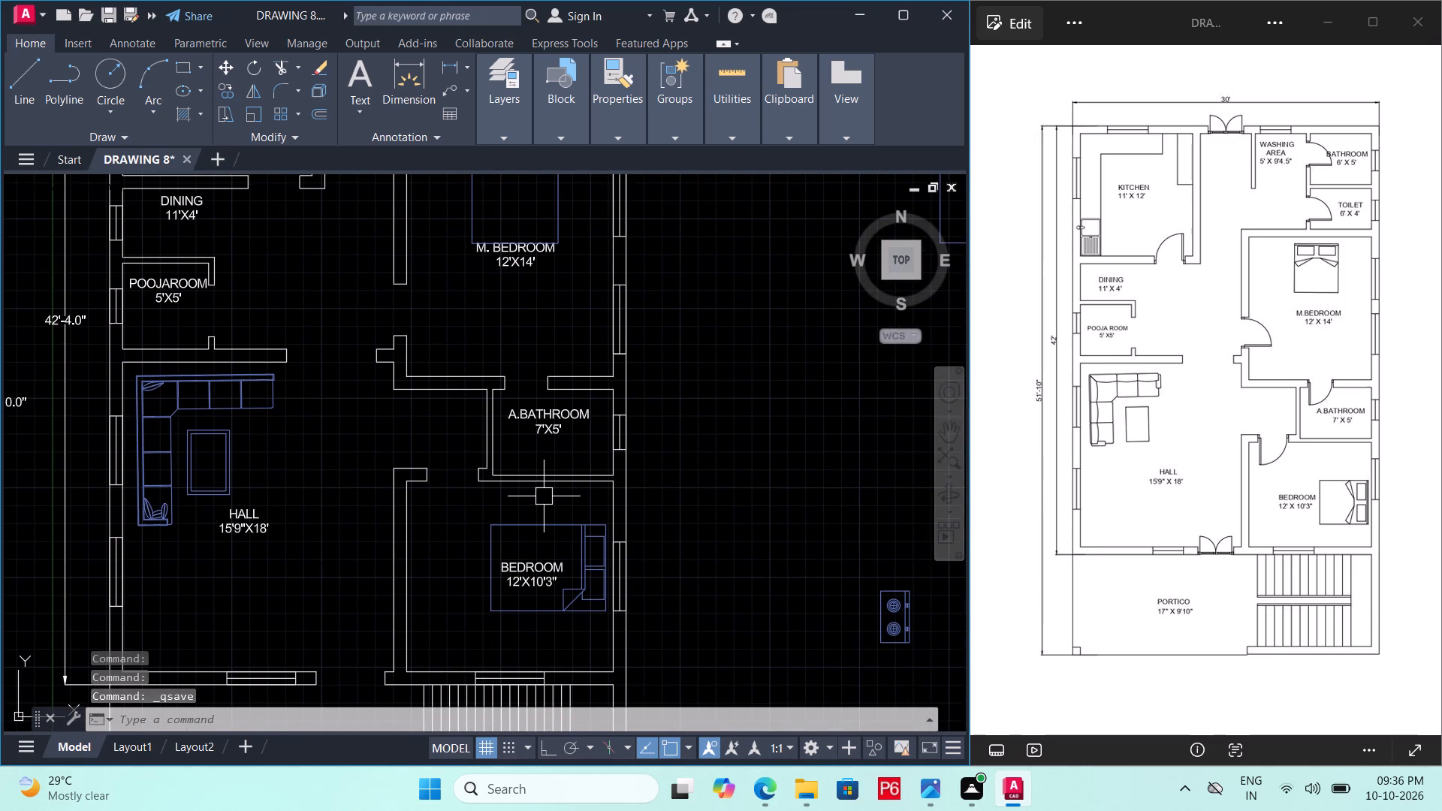
middle_drag(502, 286, 502, 285)
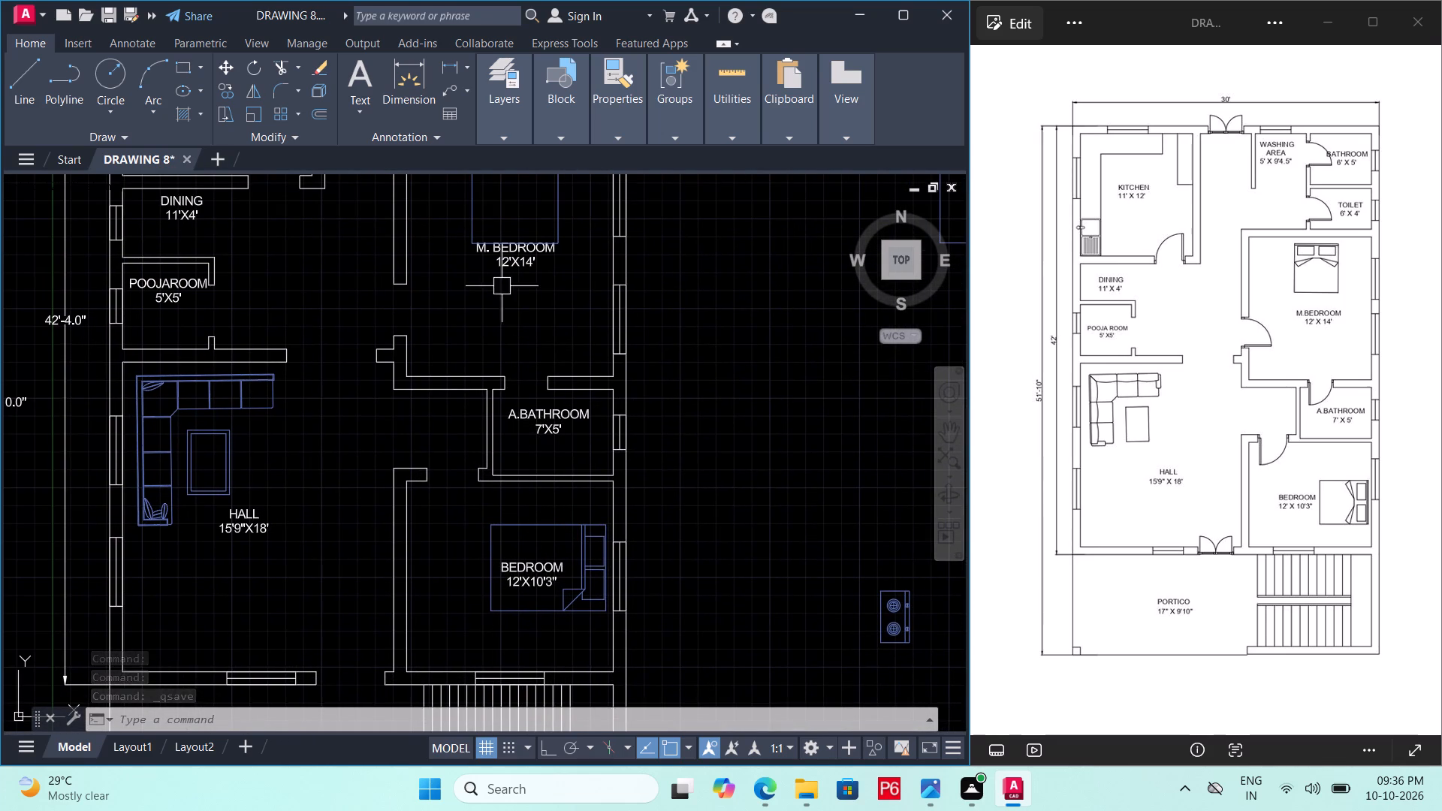
middle_drag(502, 285, 509, 370)
click(518, 348)
text(M)
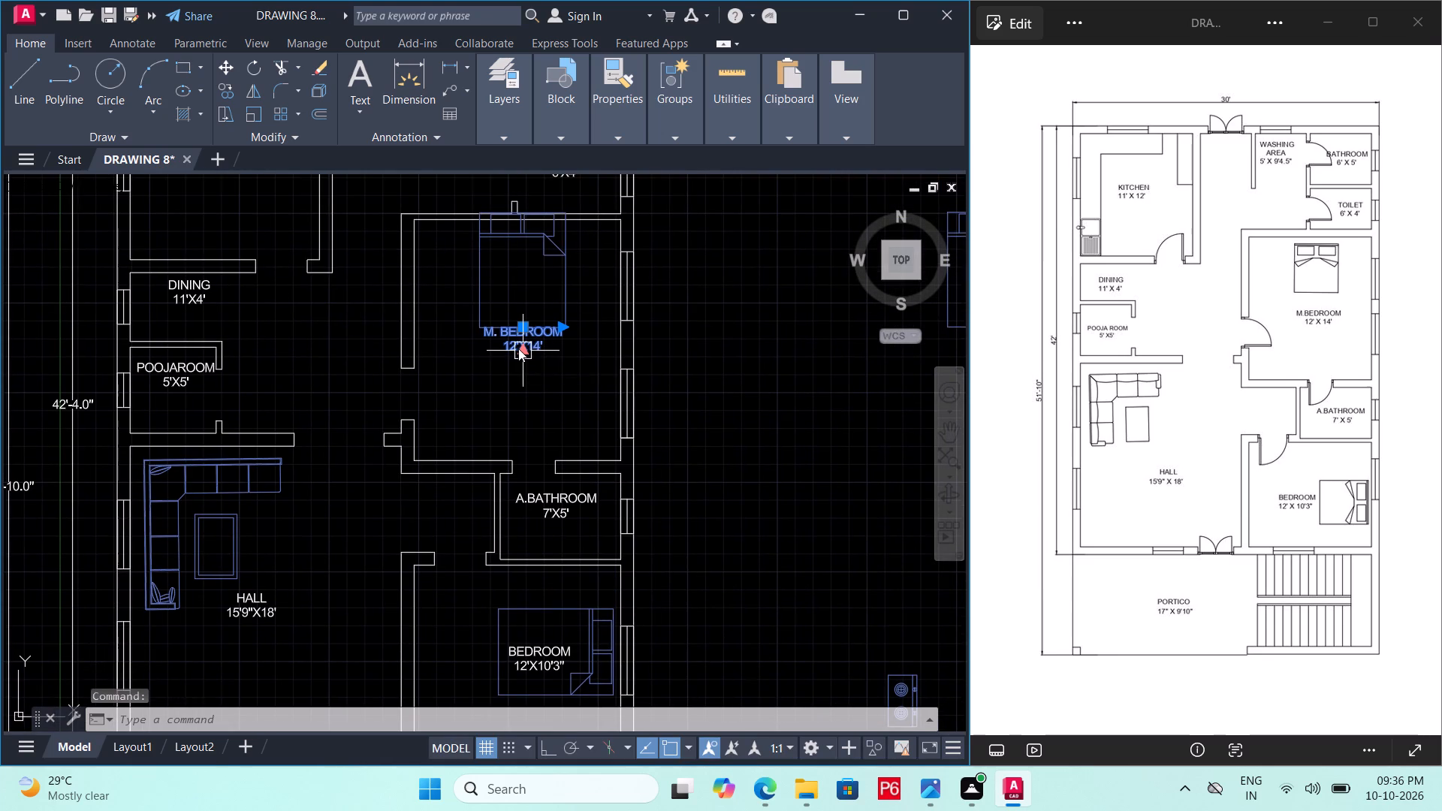
key(space)
click(518, 348)
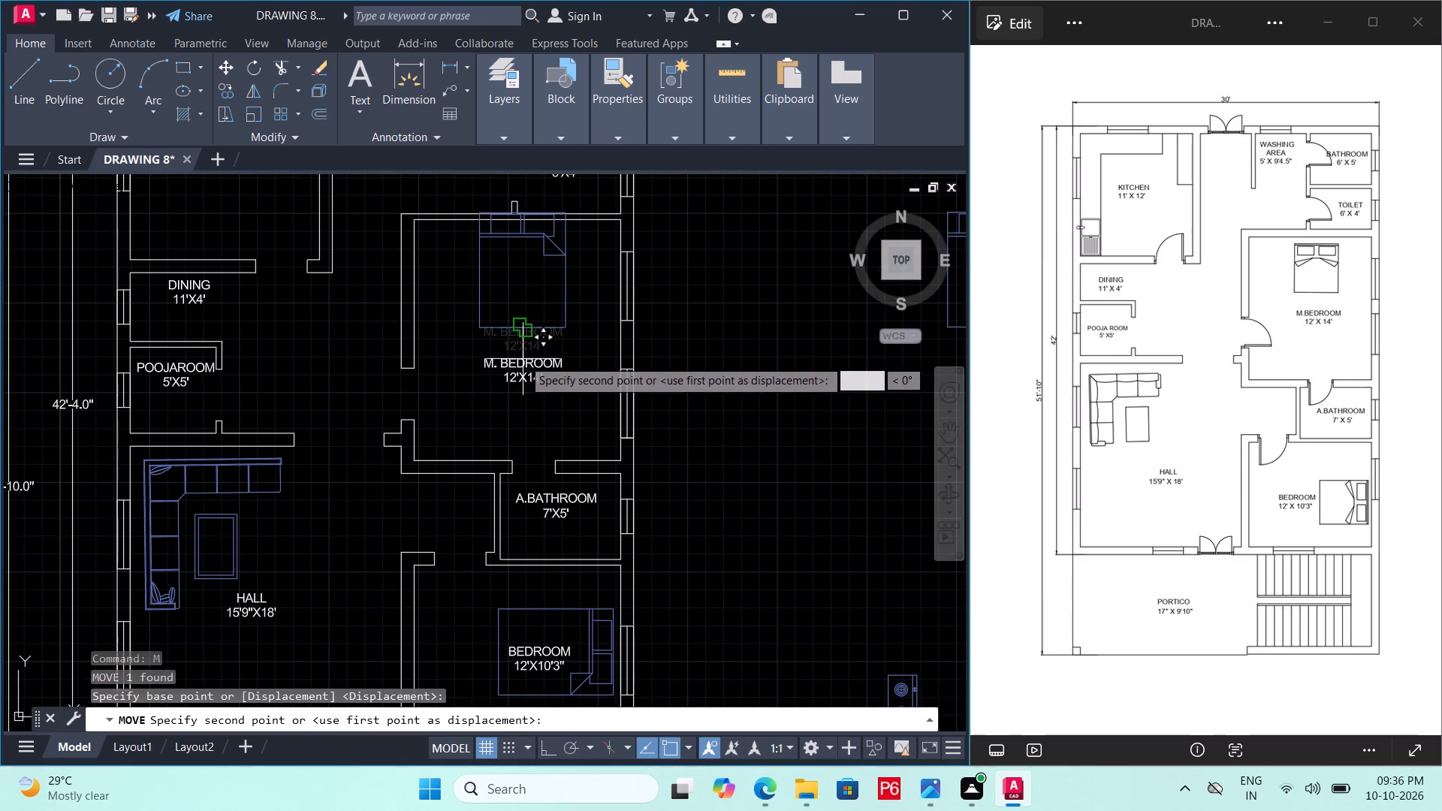
click(523, 359)
click(521, 351)
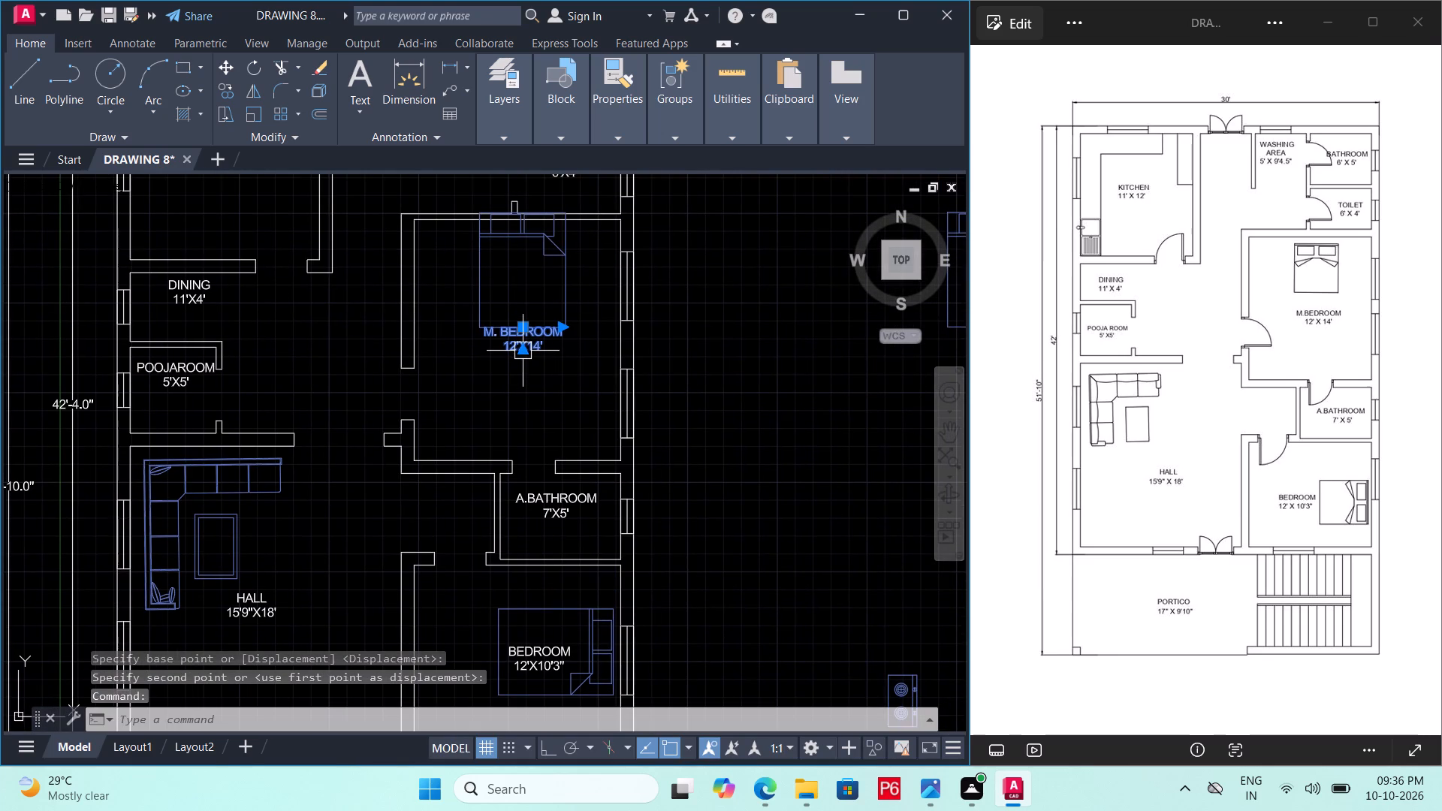
text(M)
key(space)
click(520, 354)
click(520, 366)
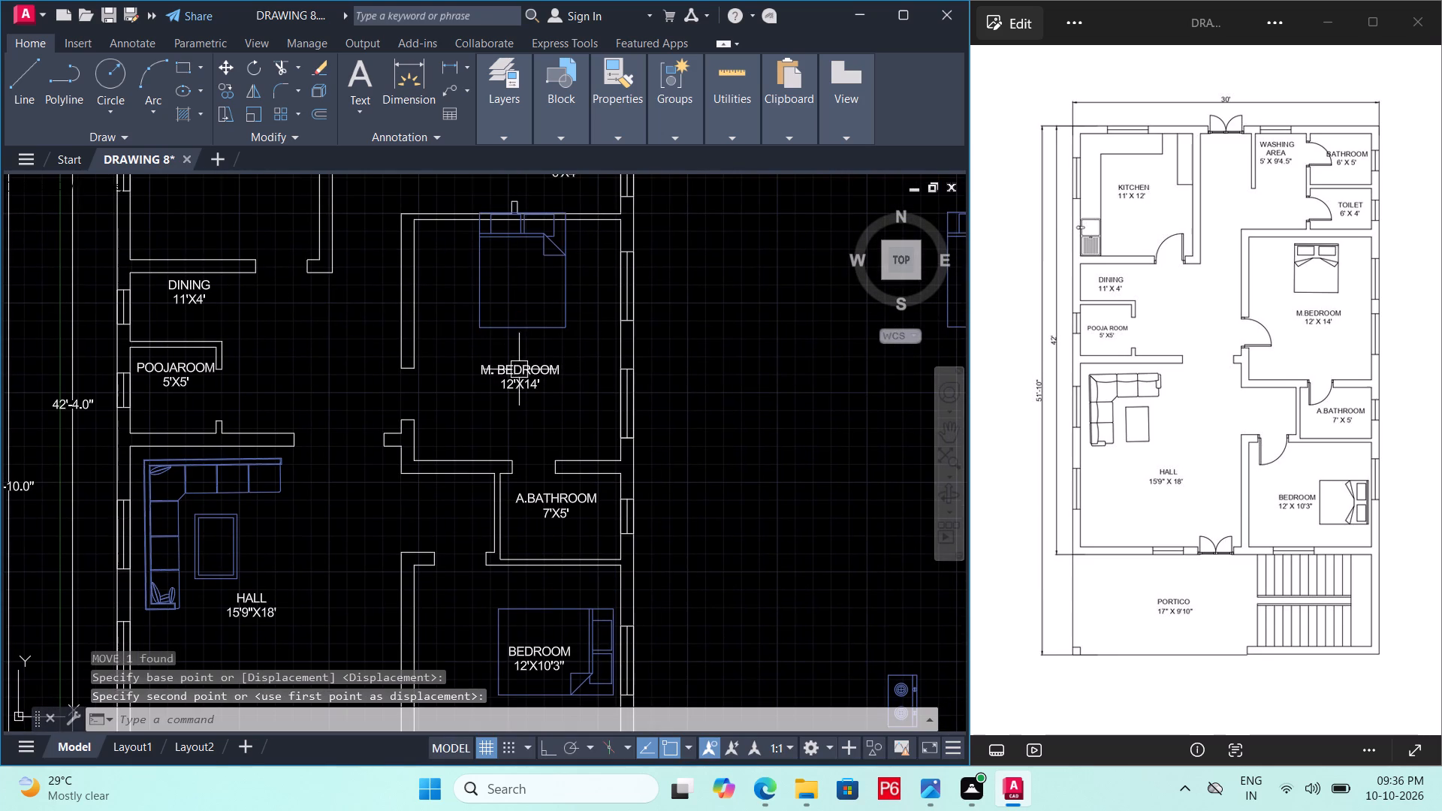
Save DRAWING 8.
middle_drag(501, 419, 531, 493)
scroll(501, 419, down, 1)
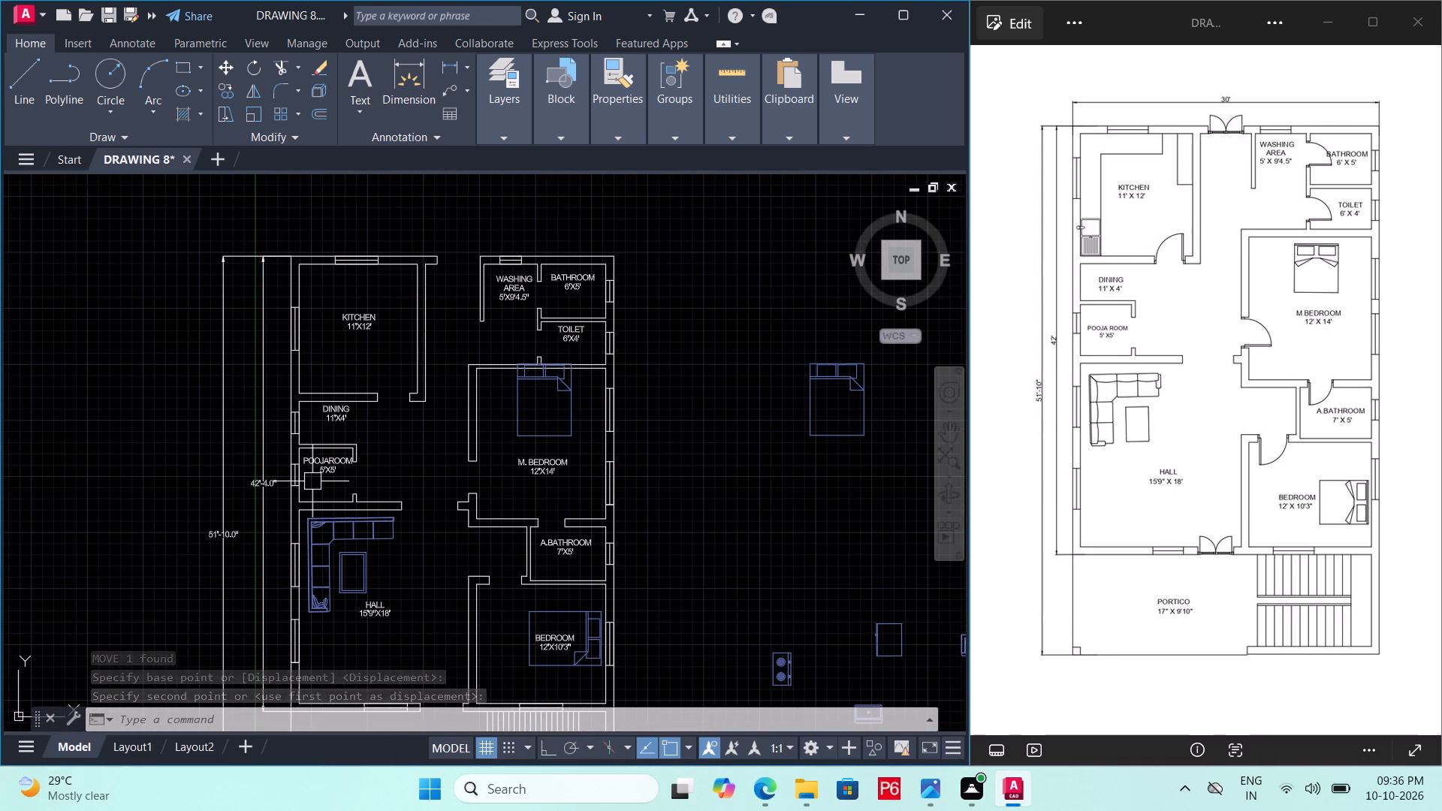
key(ctrl+s)
key(ctrl+s)
key(ctrl+s)
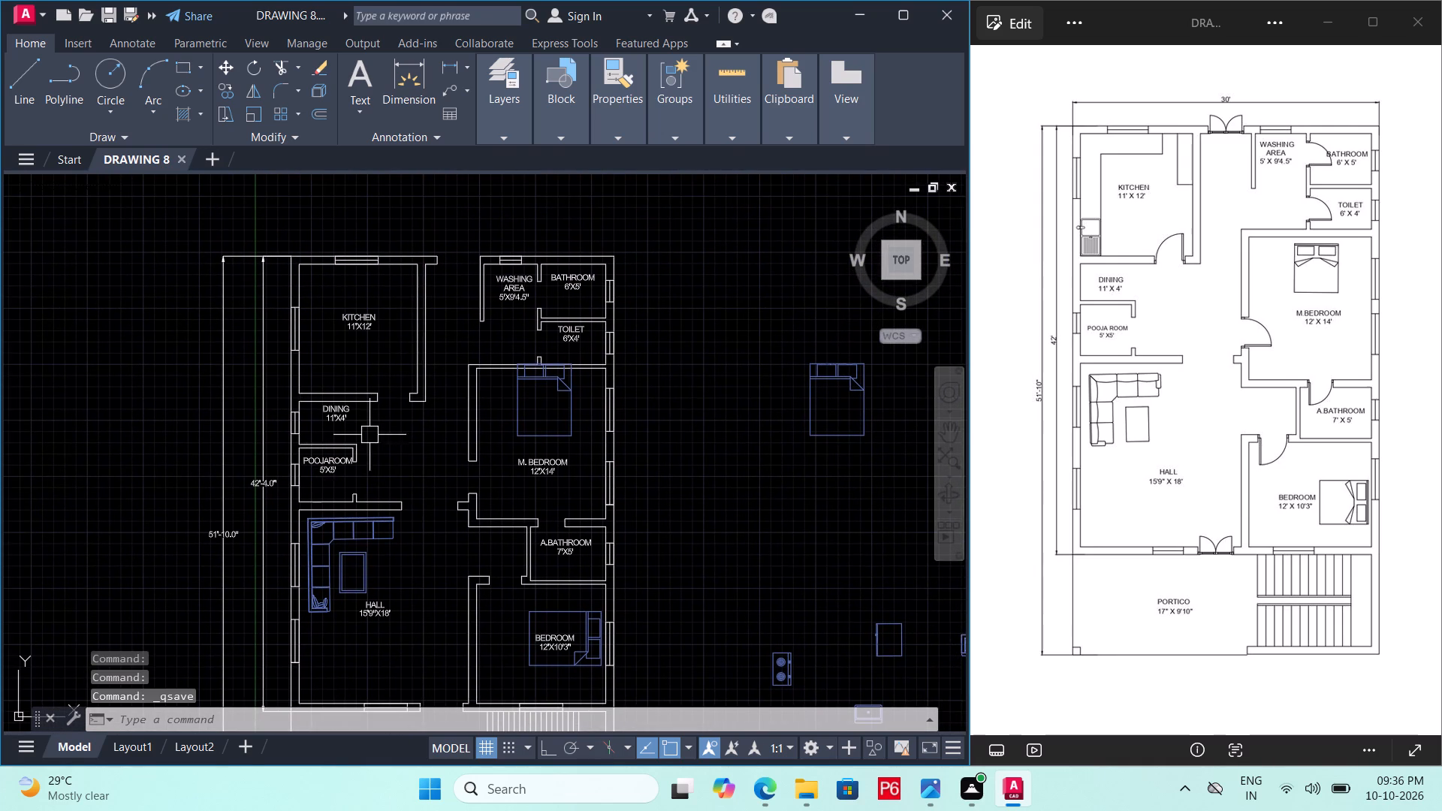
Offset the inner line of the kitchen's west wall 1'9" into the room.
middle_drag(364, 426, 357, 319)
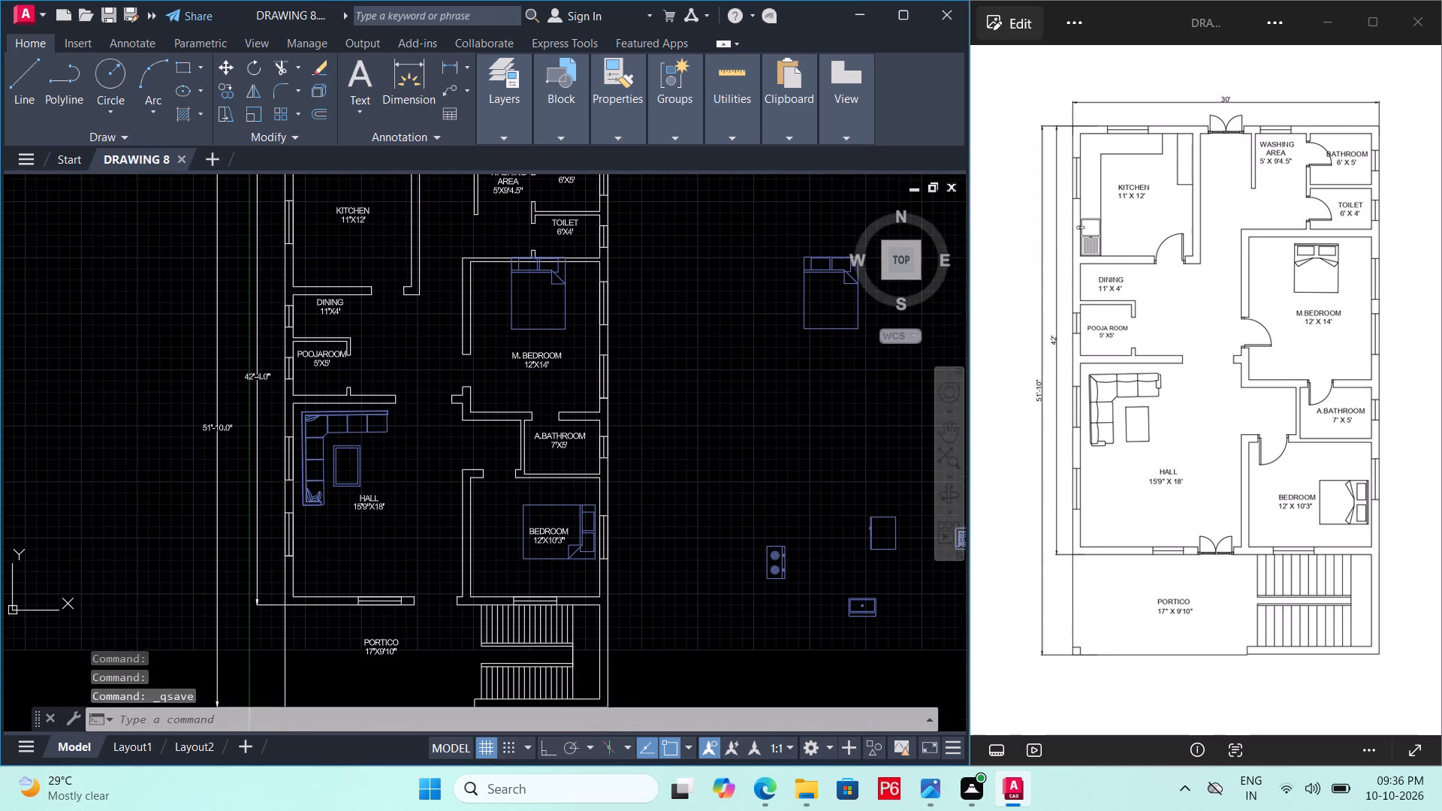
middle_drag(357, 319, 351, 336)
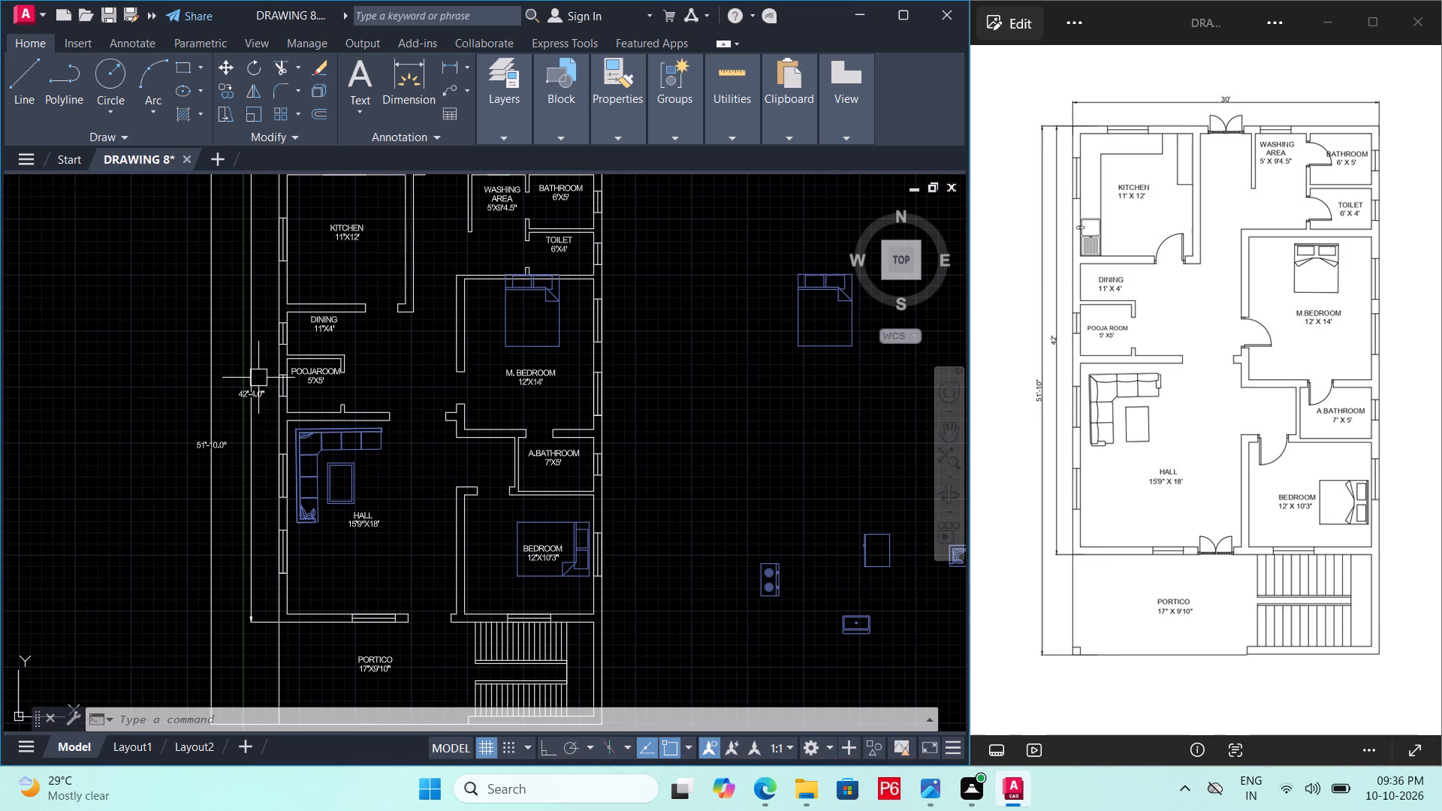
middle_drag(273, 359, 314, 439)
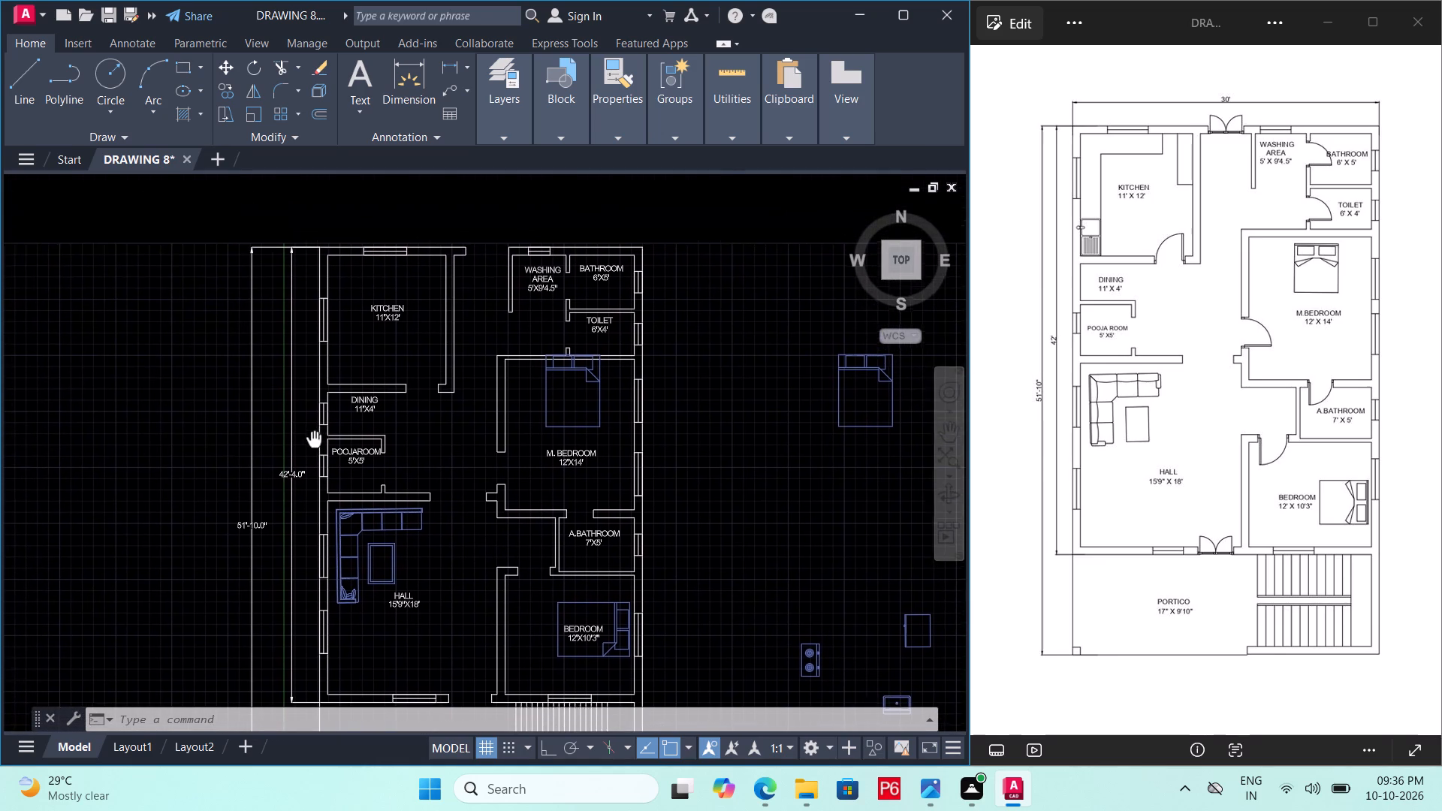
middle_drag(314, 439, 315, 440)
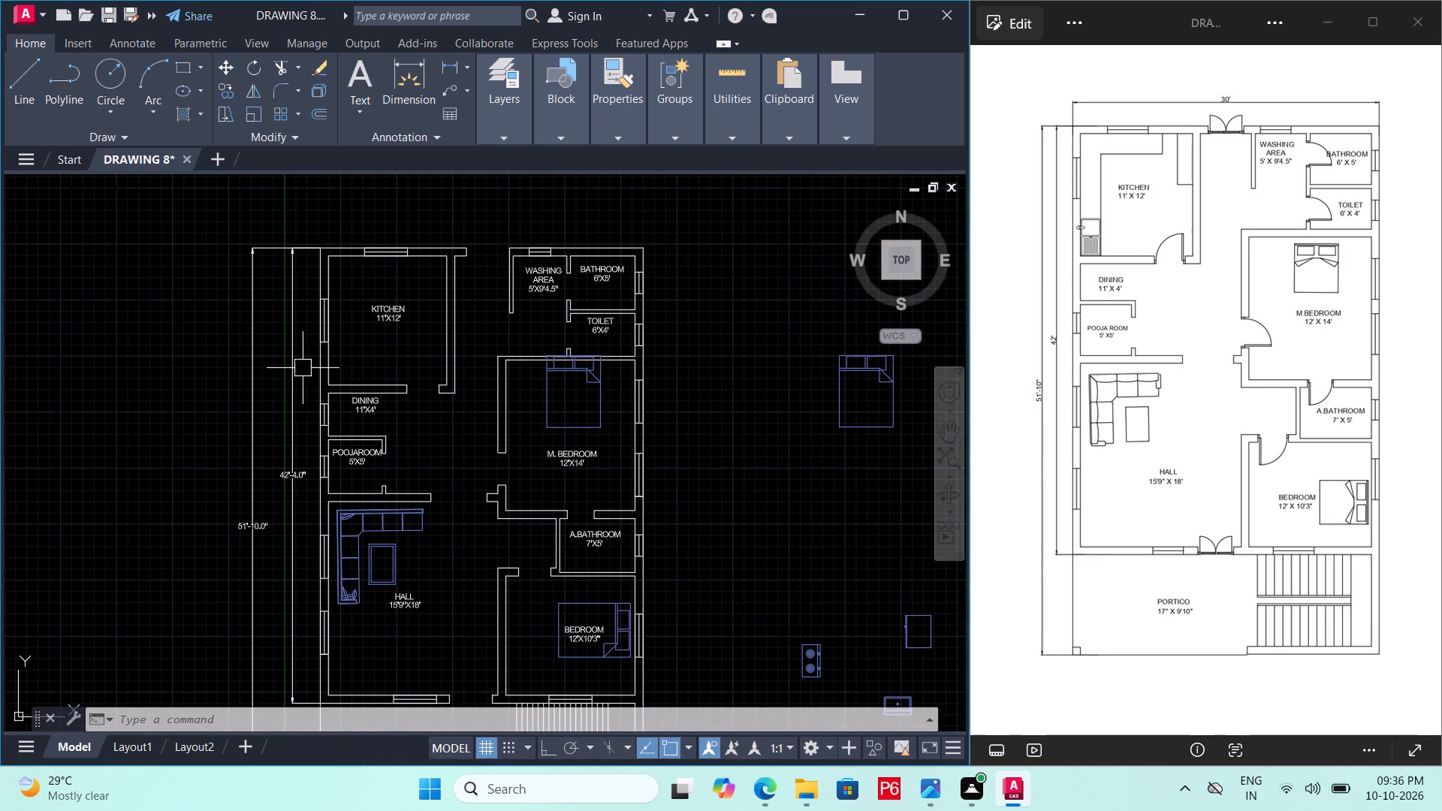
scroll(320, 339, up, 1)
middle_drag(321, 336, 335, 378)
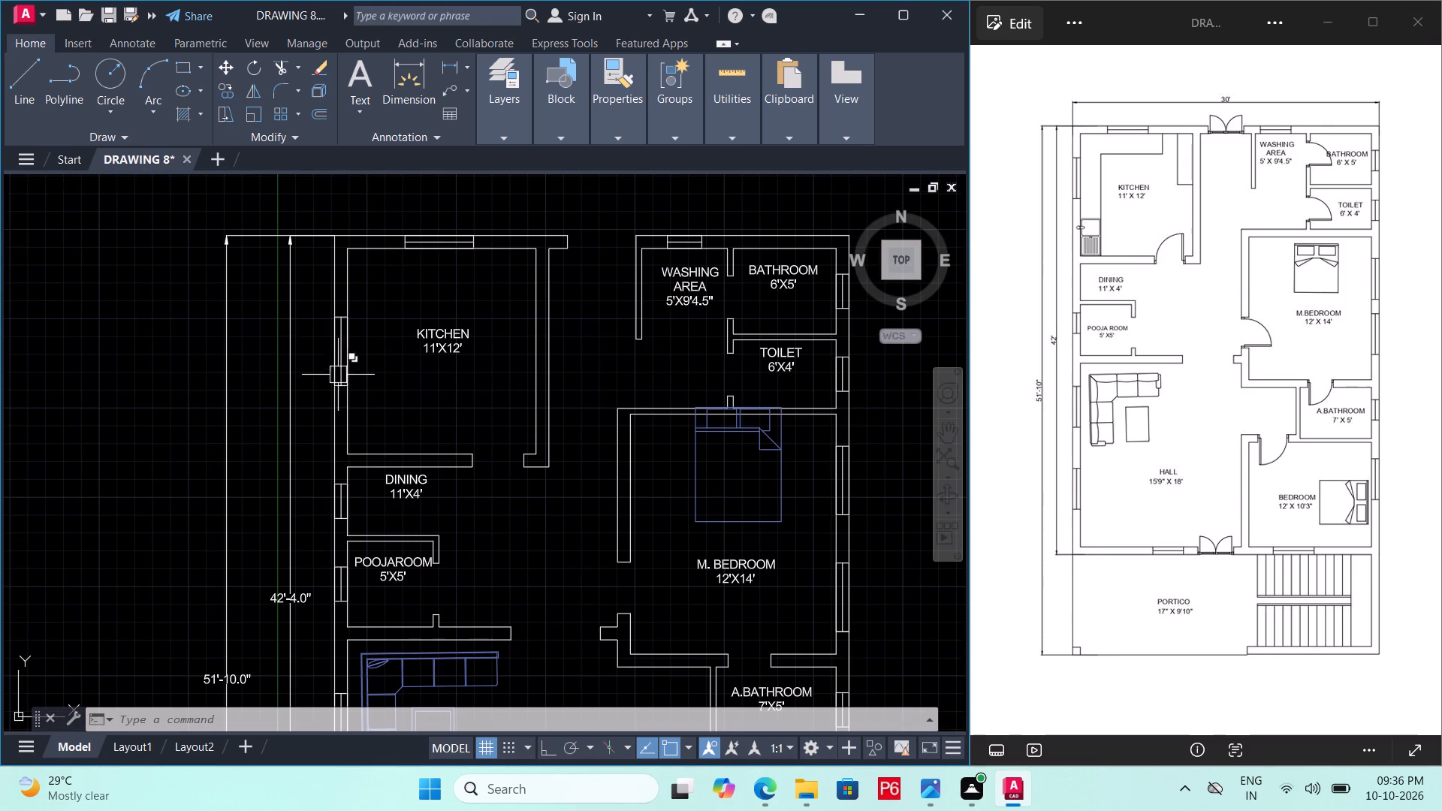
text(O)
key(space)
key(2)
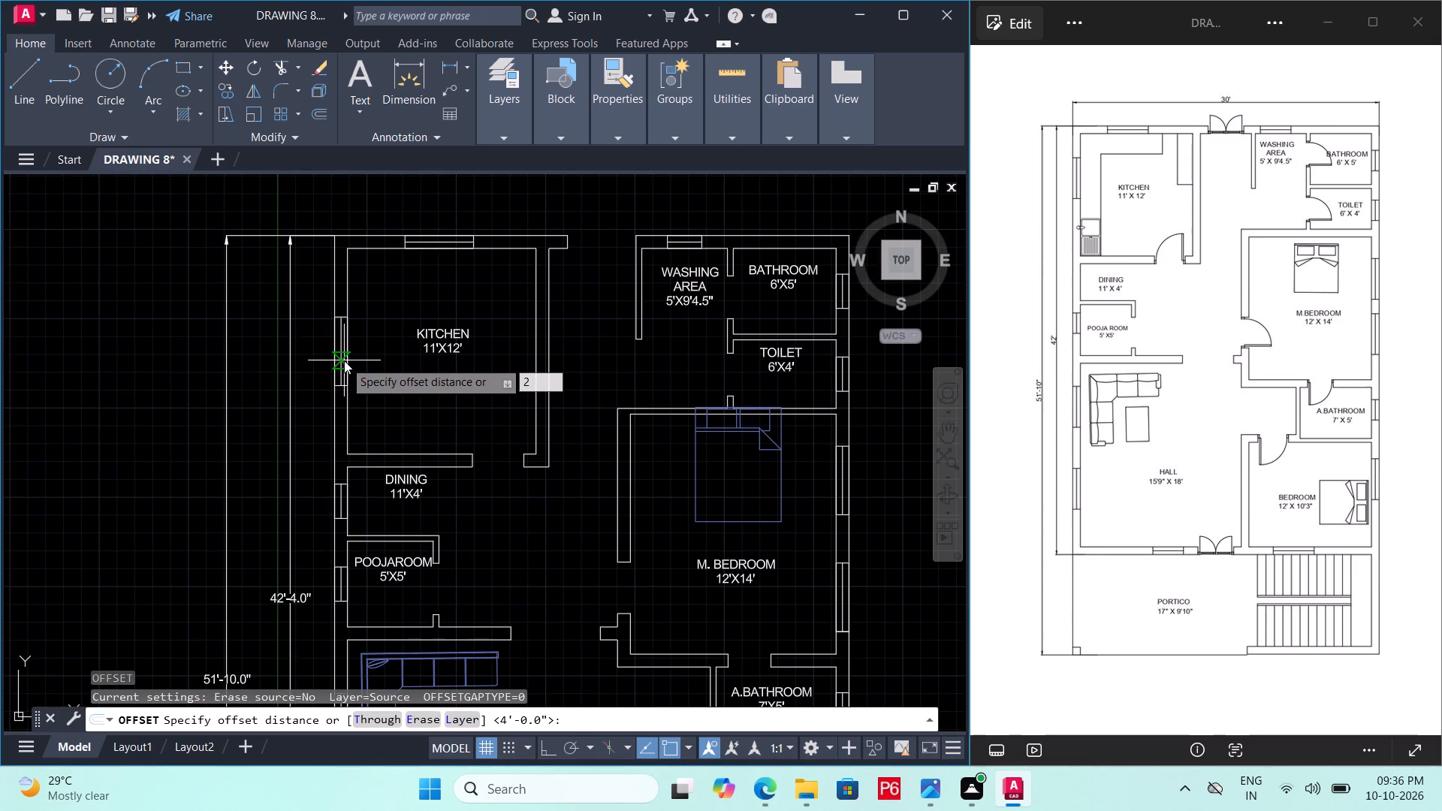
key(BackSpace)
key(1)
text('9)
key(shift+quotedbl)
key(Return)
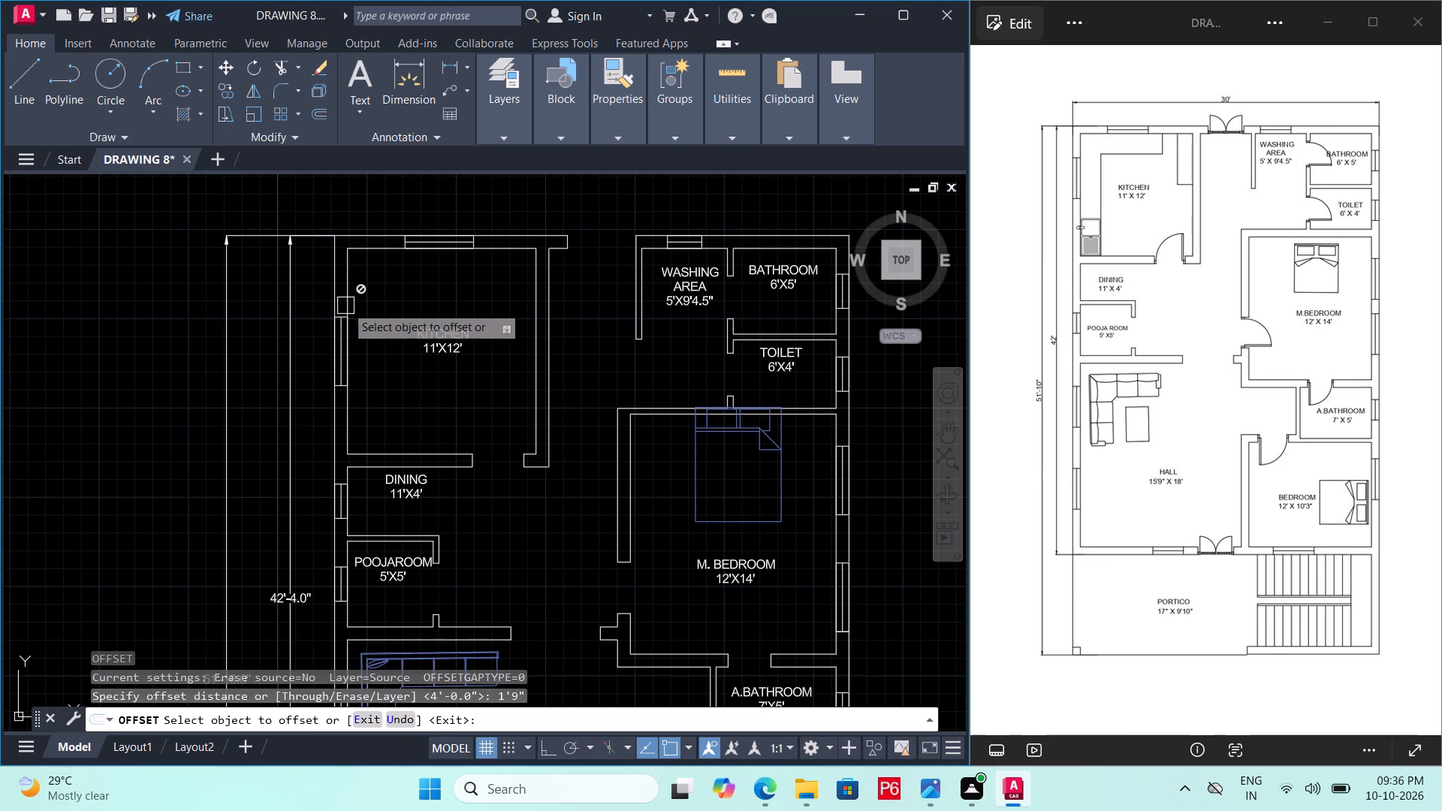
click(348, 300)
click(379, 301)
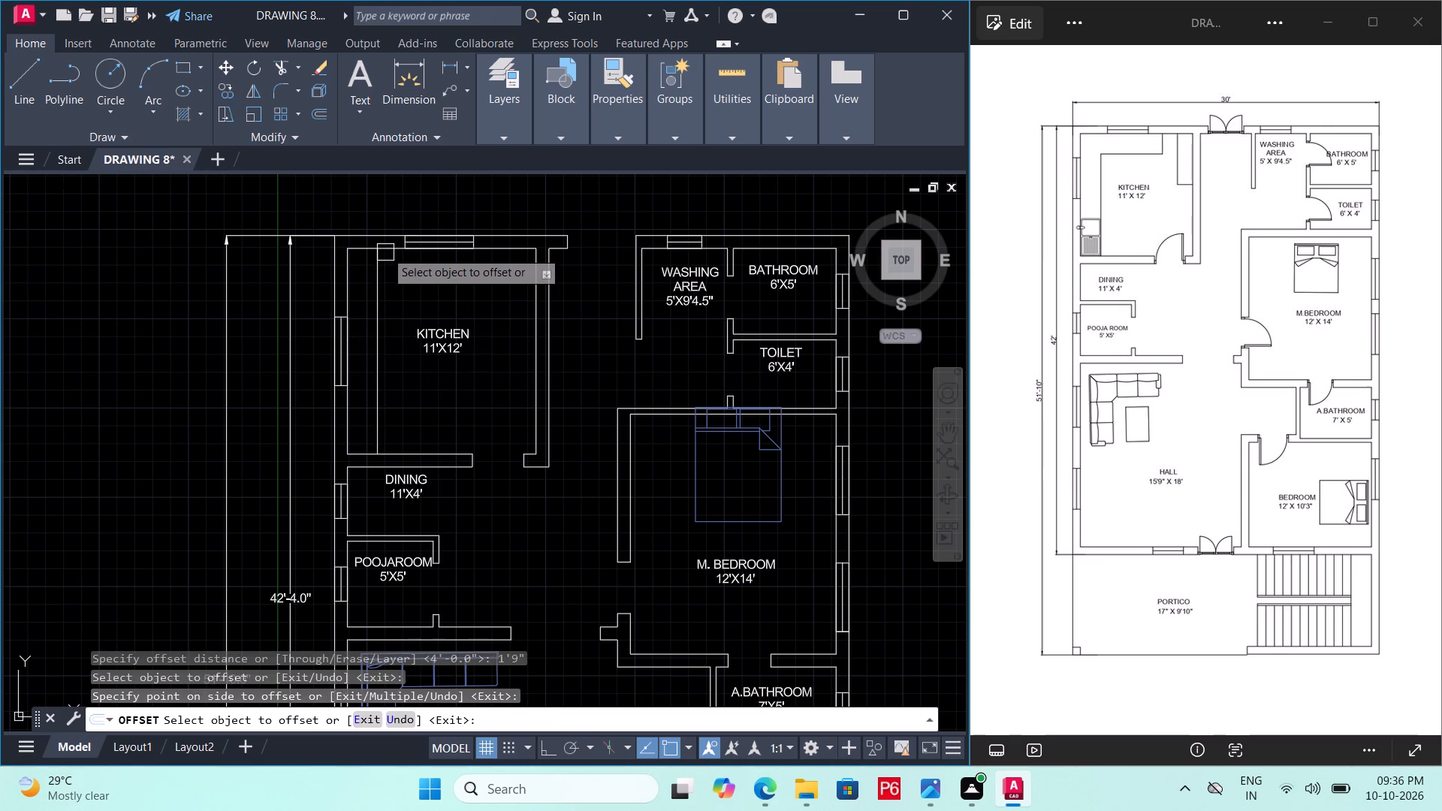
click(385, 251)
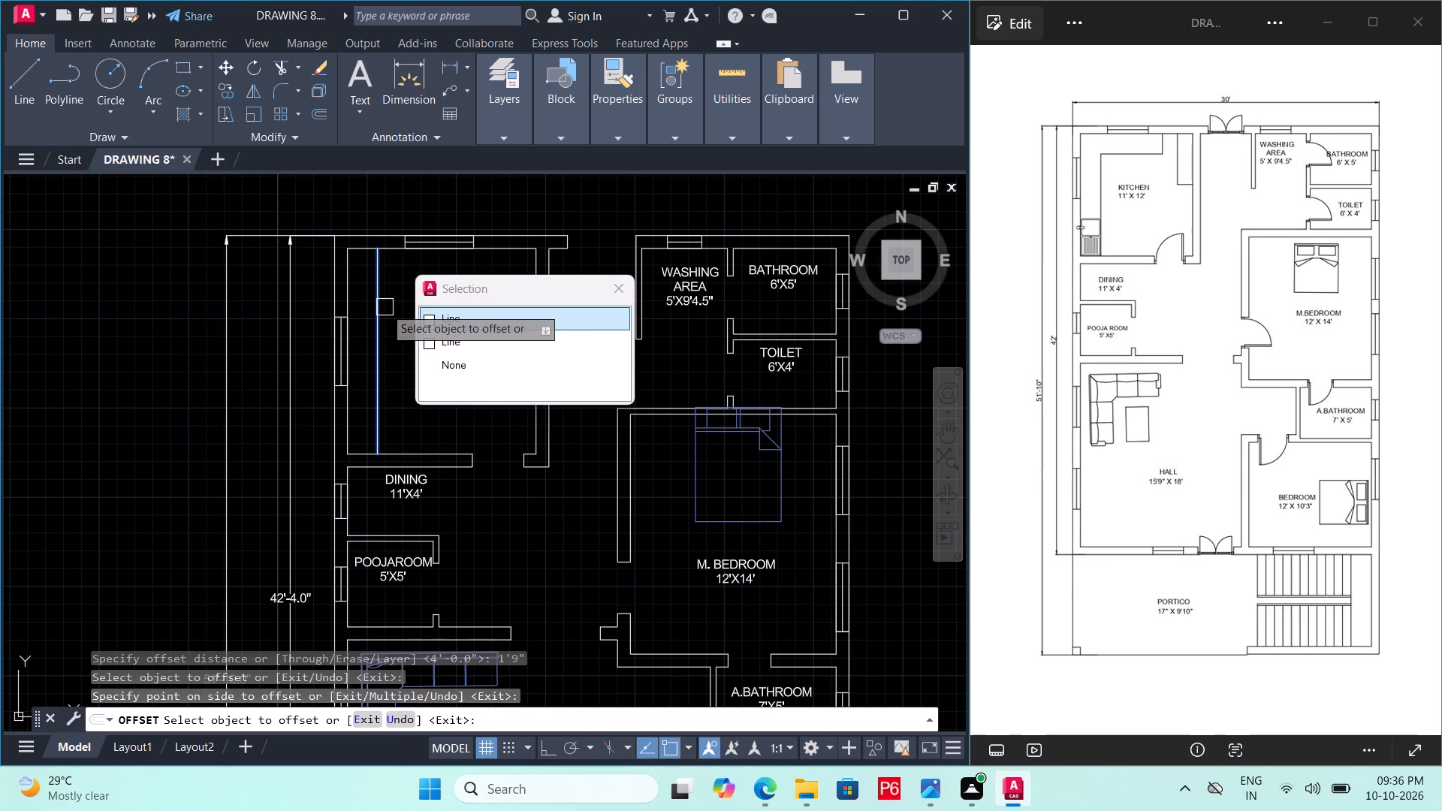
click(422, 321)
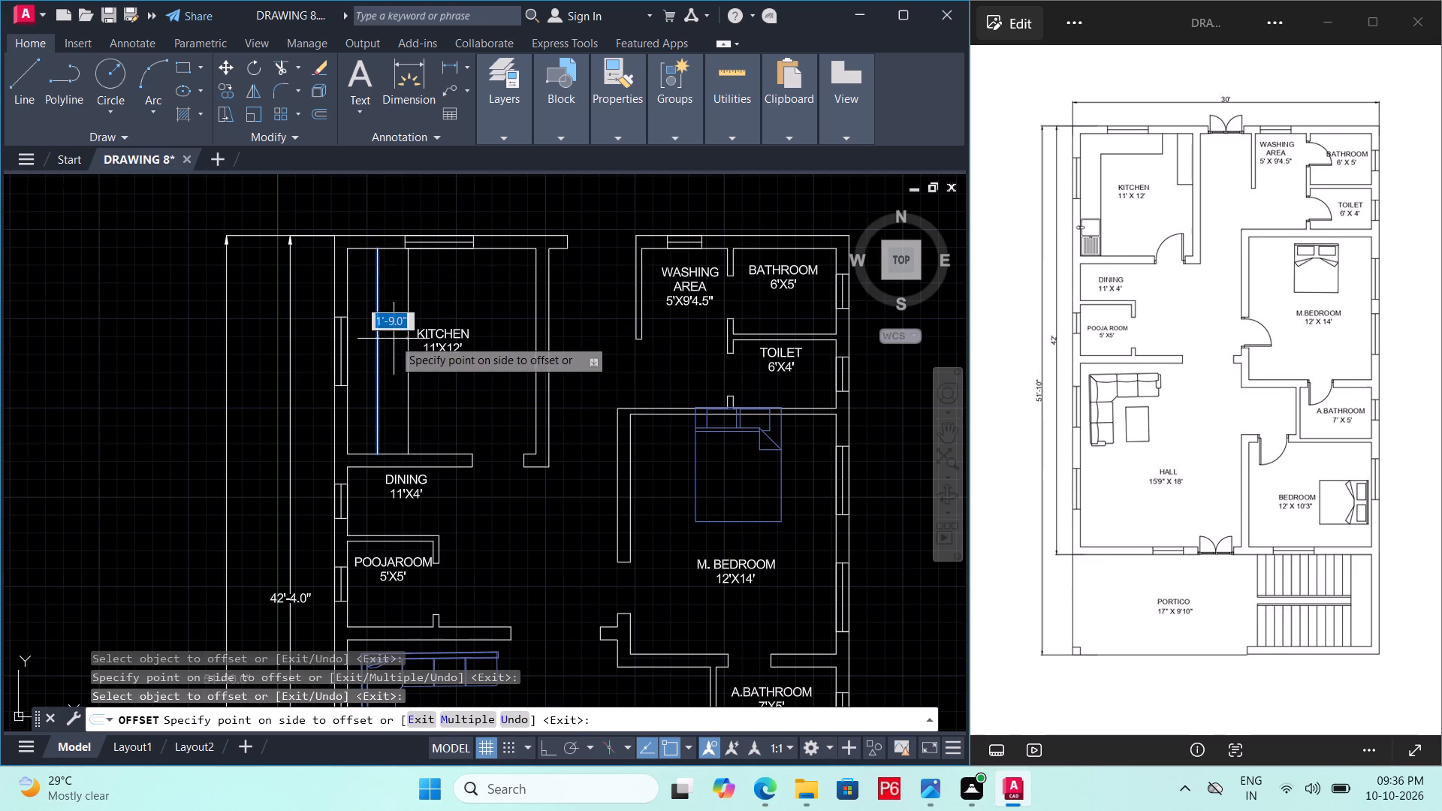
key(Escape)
Offset the inner lines of the kitchen's north and west walls 2' into the room as counter edges.
scroll(372, 280, up, 1)
middle_drag(371, 299, 371, 300)
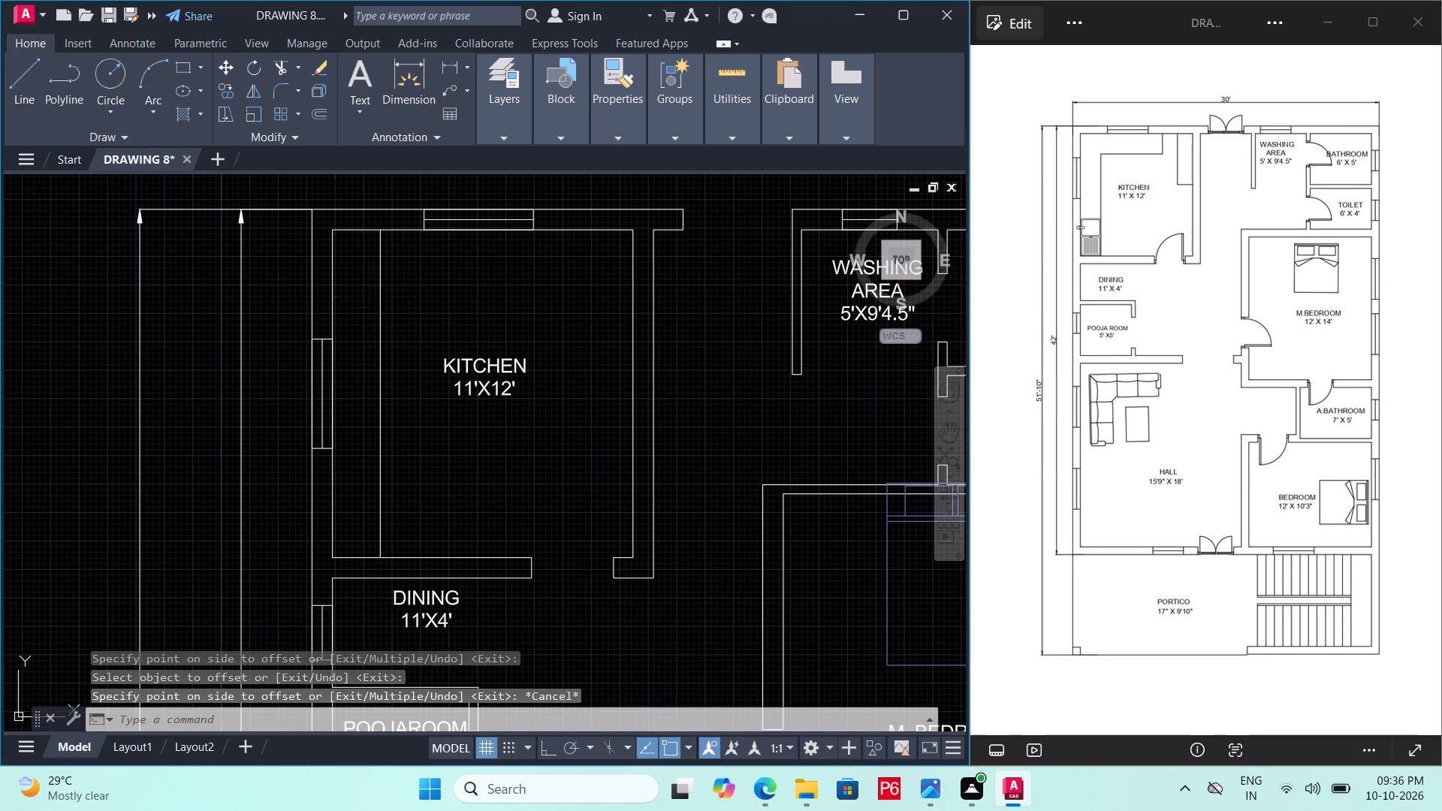
middle_drag(371, 300, 346, 377)
text(O 2)
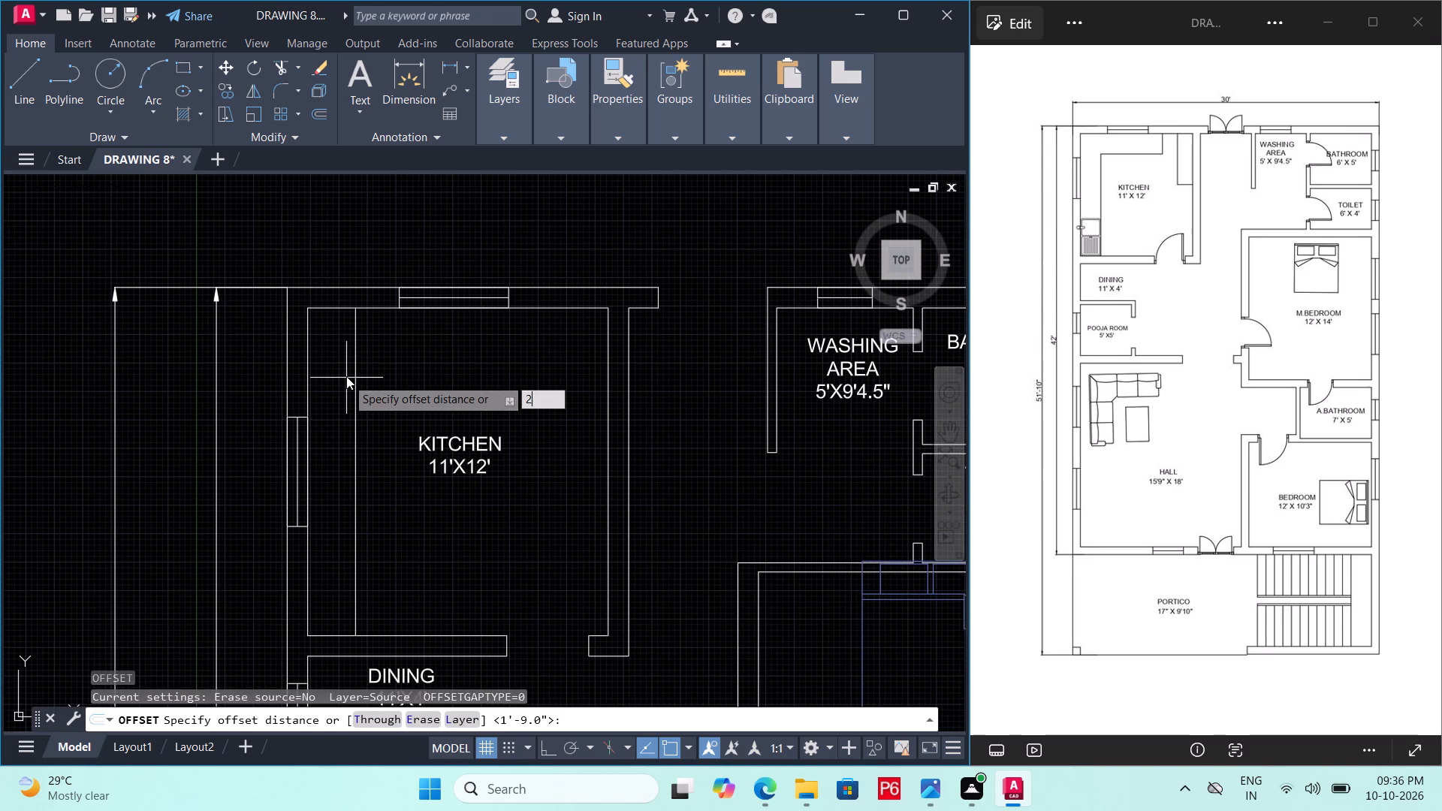
key(apostrophe)
key(Return)
double_click(374, 311)
click(369, 393)
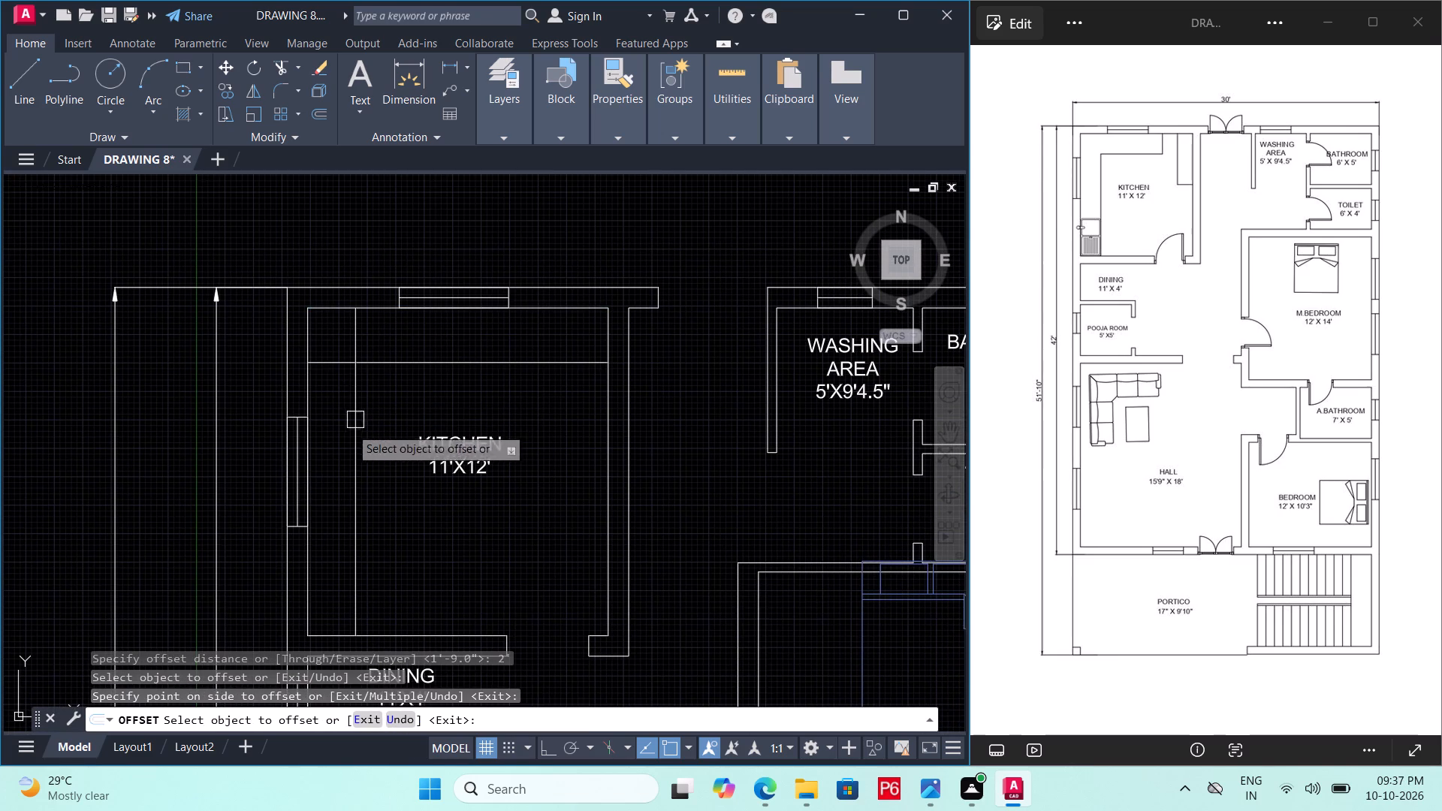
click(311, 404)
click(381, 411)
key(Escape)
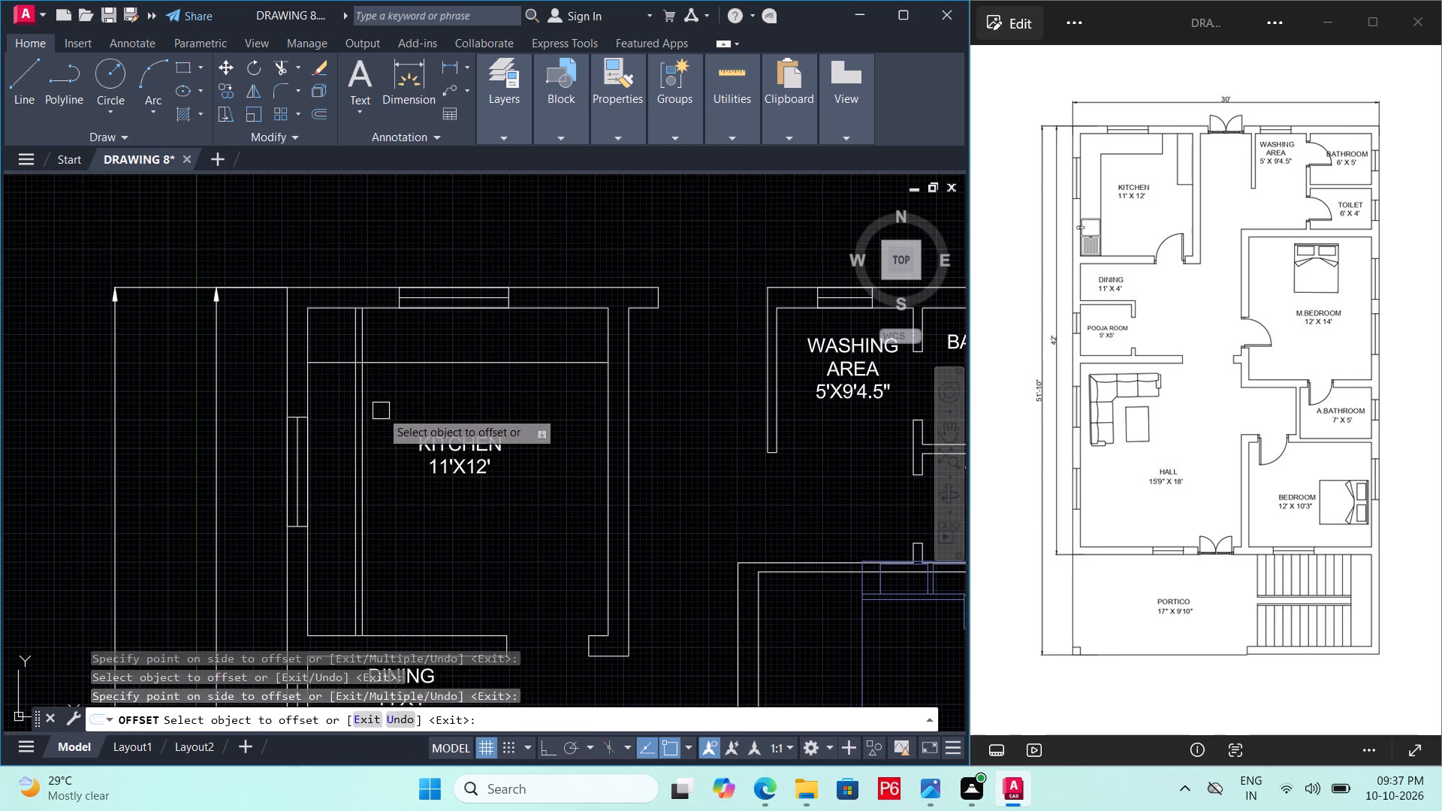
Delete the 1'9" offset line beside the kitchen's west counter edge and save the drawing.
scroll(352, 423, up, 1)
click(351, 423)
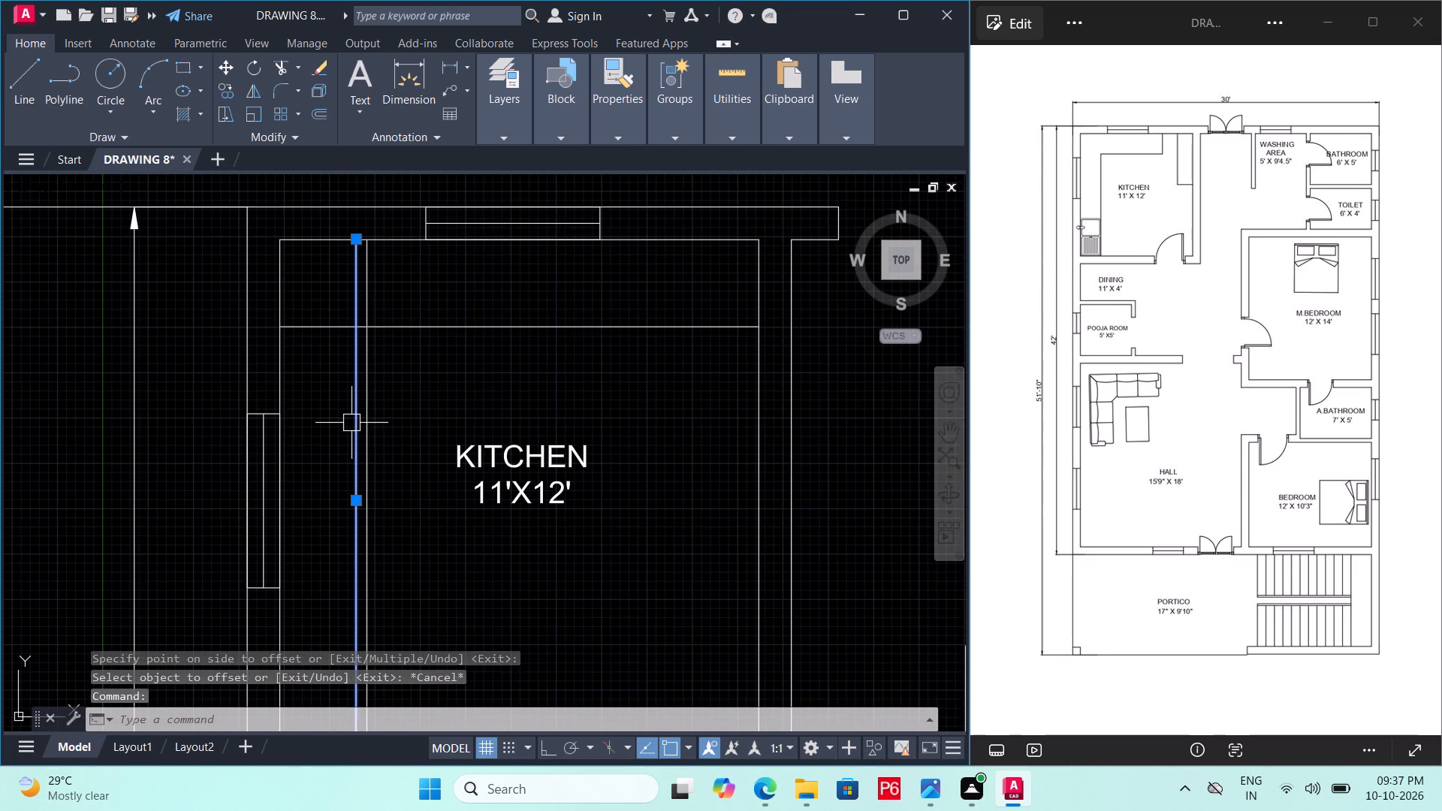
key(Delete)
key(ctrl+s)
key(ctrl+s)
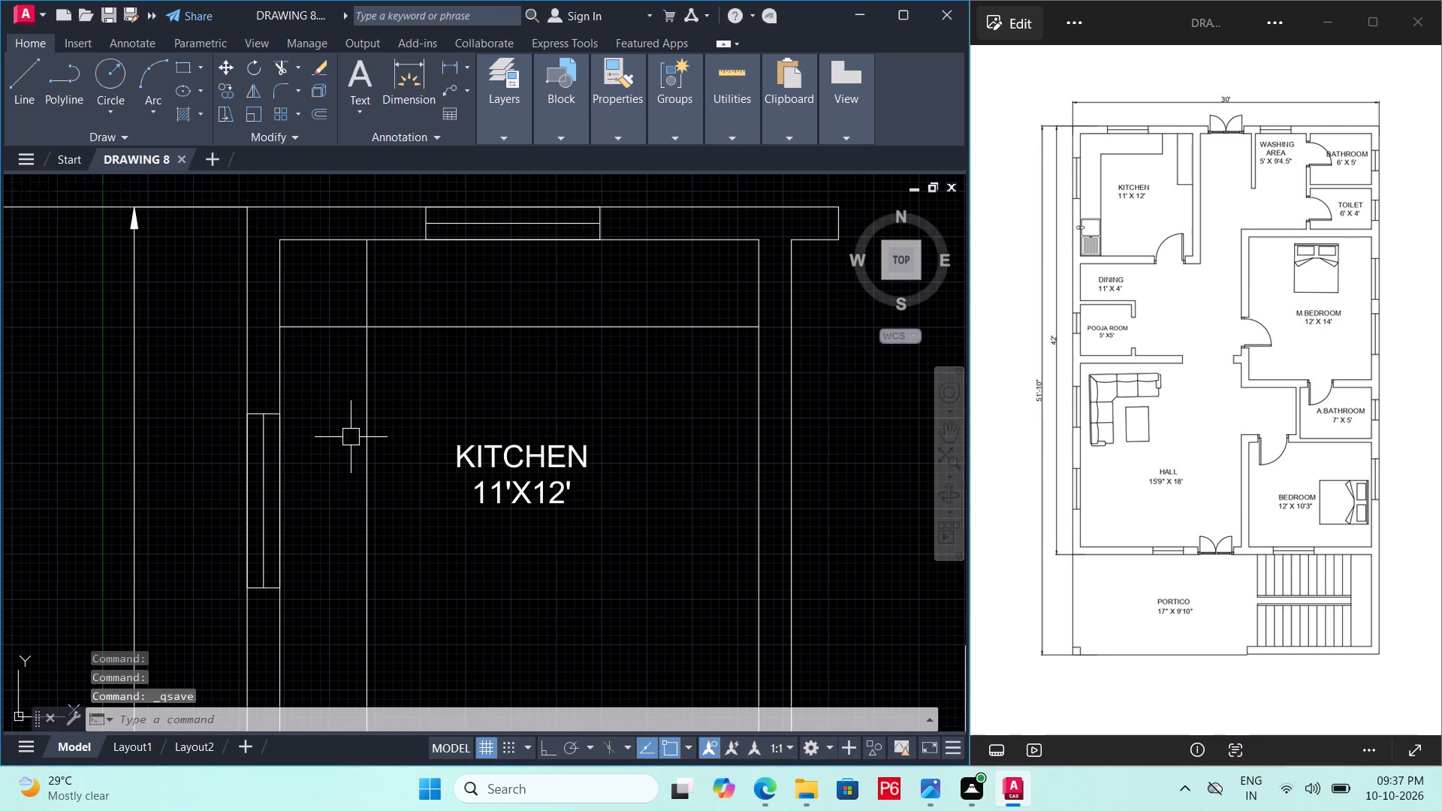
Trim the overlapping ends of the two counter lines into an L-shaped corner in the kitchen, and save the drawing.
key(t)
key(r)
key(space)
key(space)
click(360, 287)
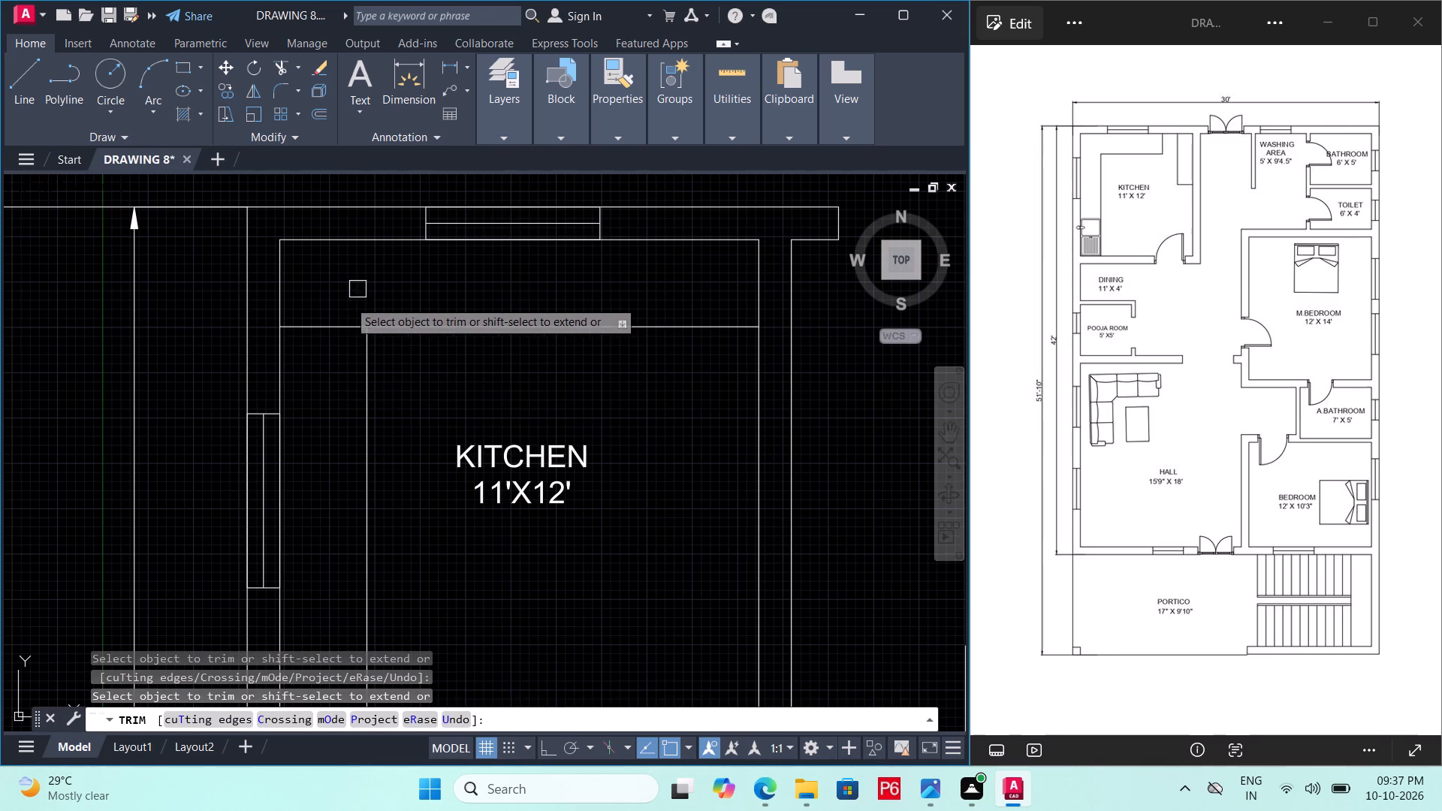
click(335, 323)
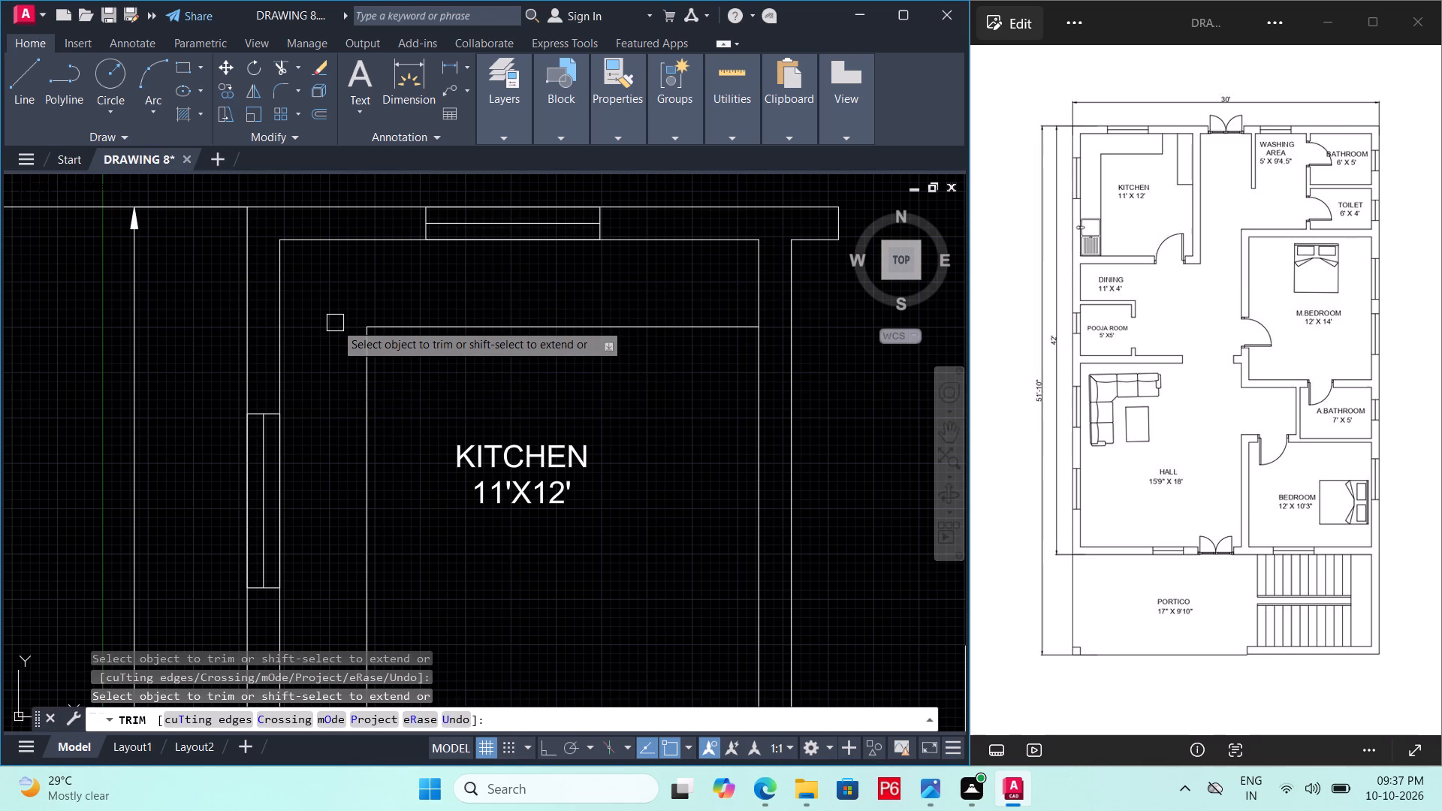
scroll(346, 356, down, 1)
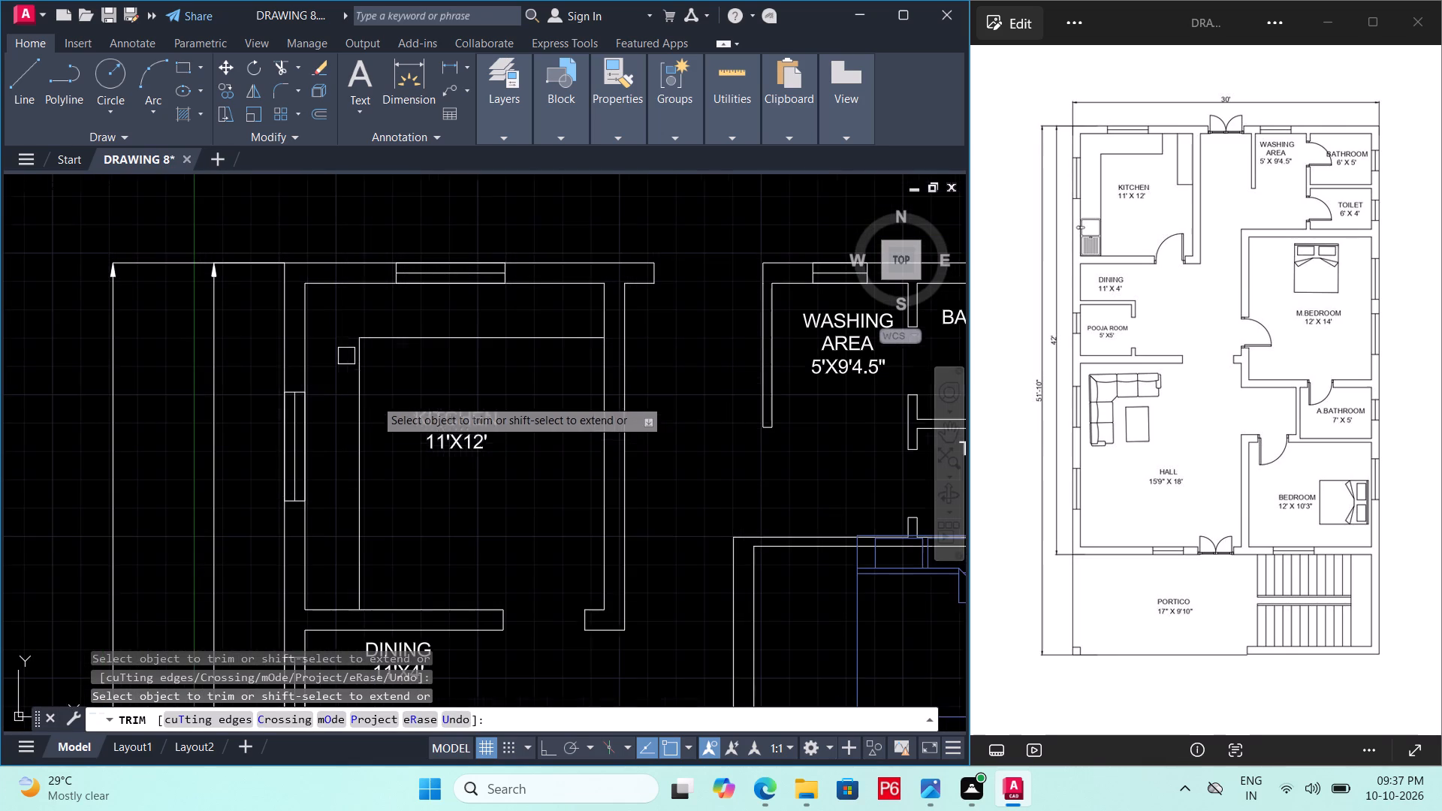
key(ctrl+s)
key(ctrl+s)
key(ctrl+s)
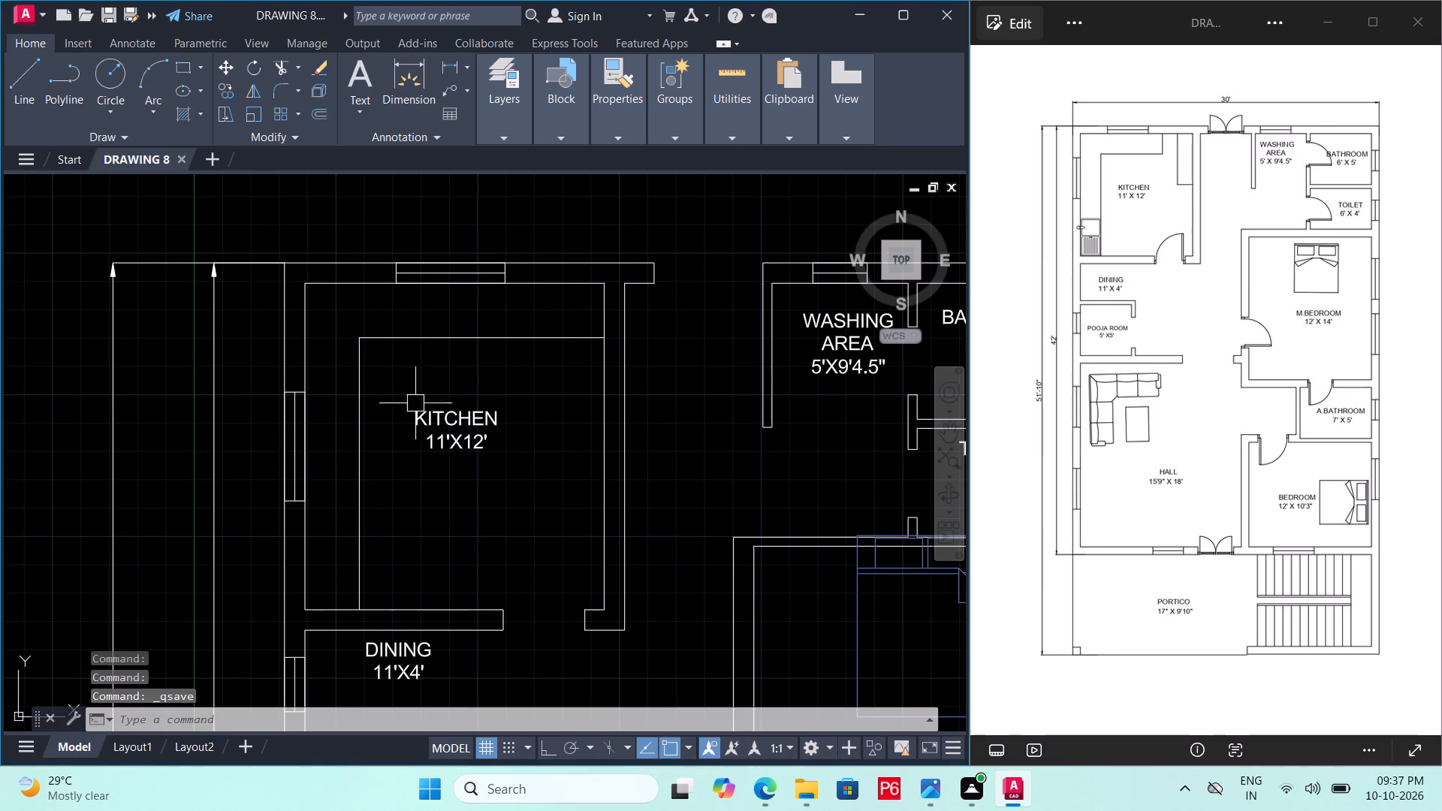
Draw a vertical line from the kitchen's north counter edge up to the inner wall line, trim the excess beyond the wall, and save.
scroll(528, 347, up, 1)
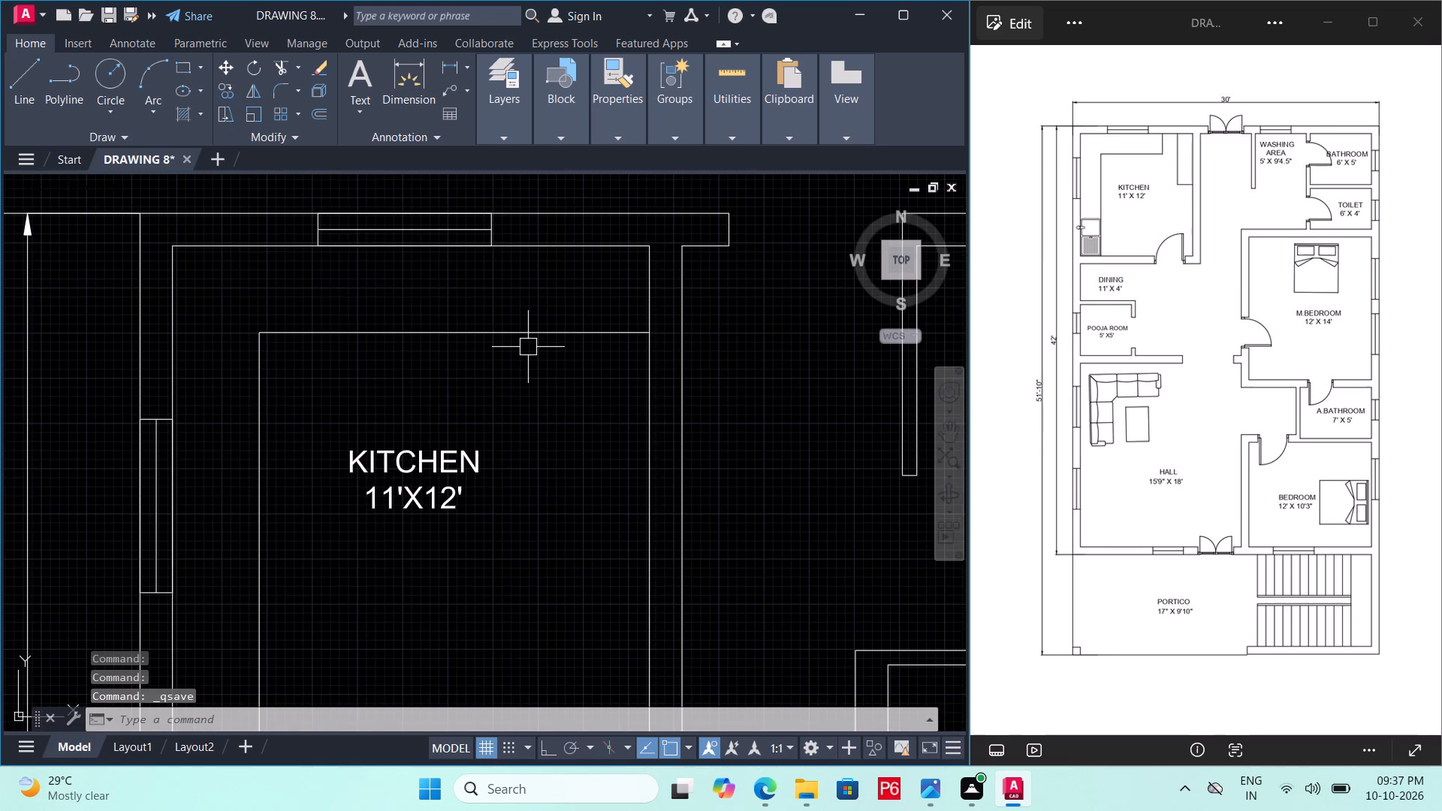
text(L)
key(space)
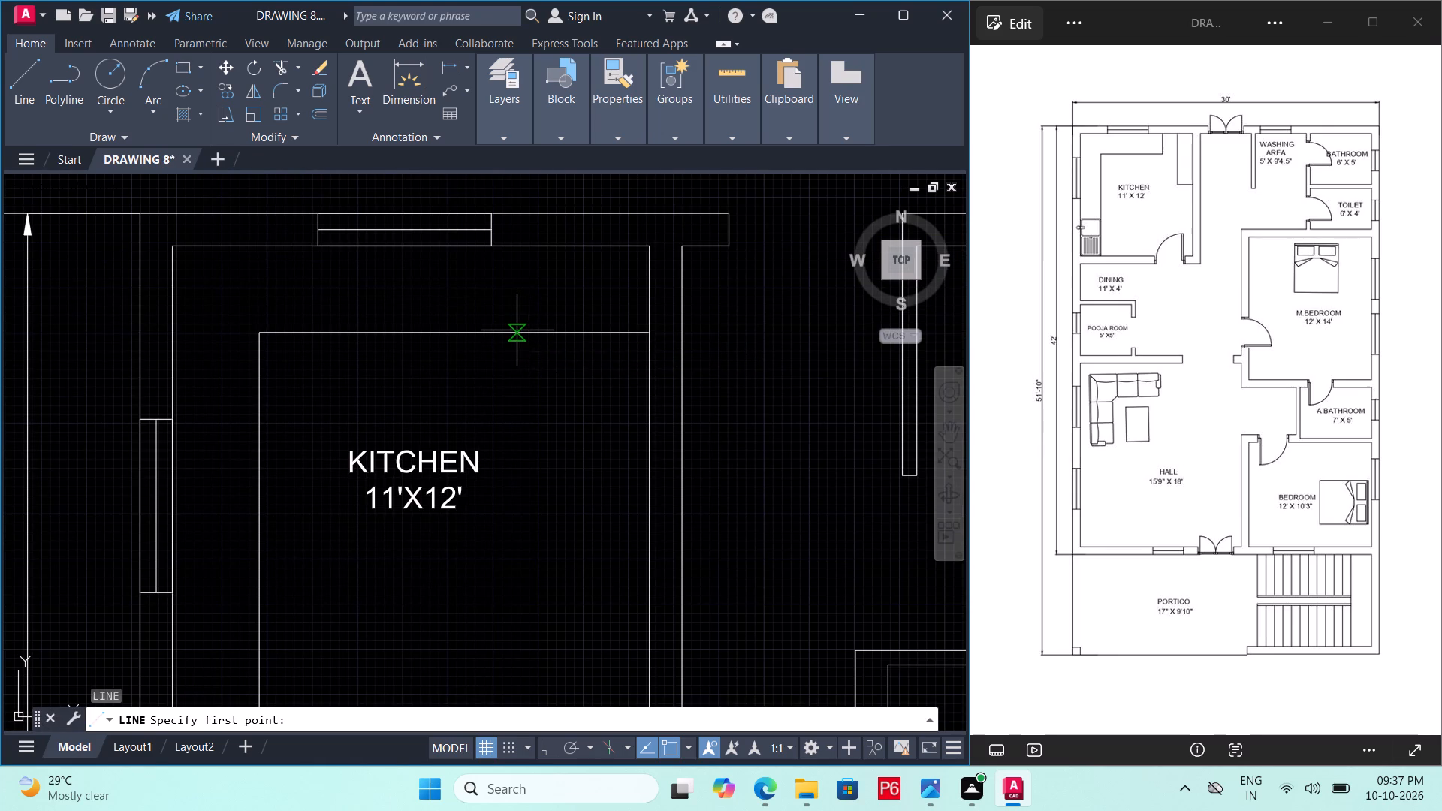
click(517, 330)
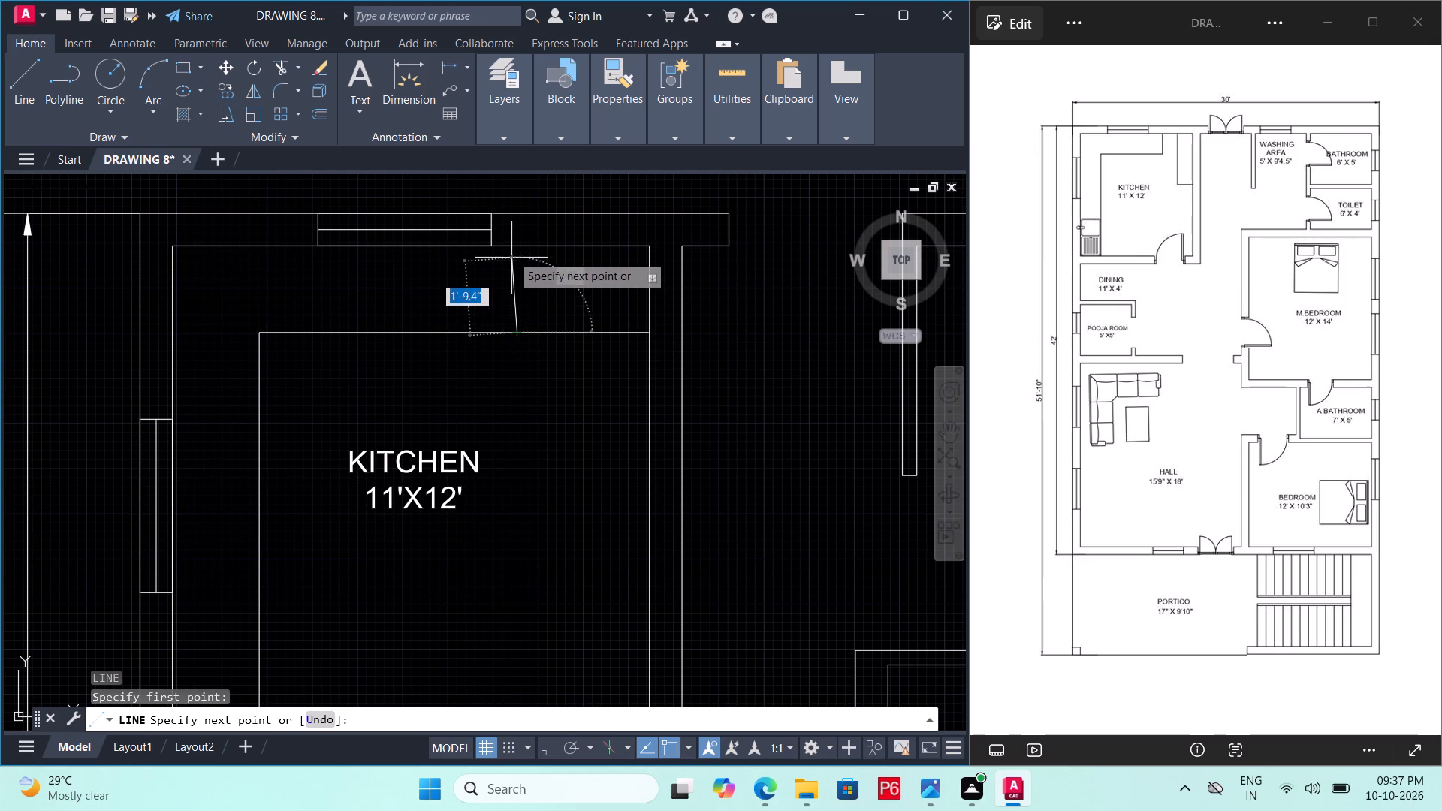
key(F8)
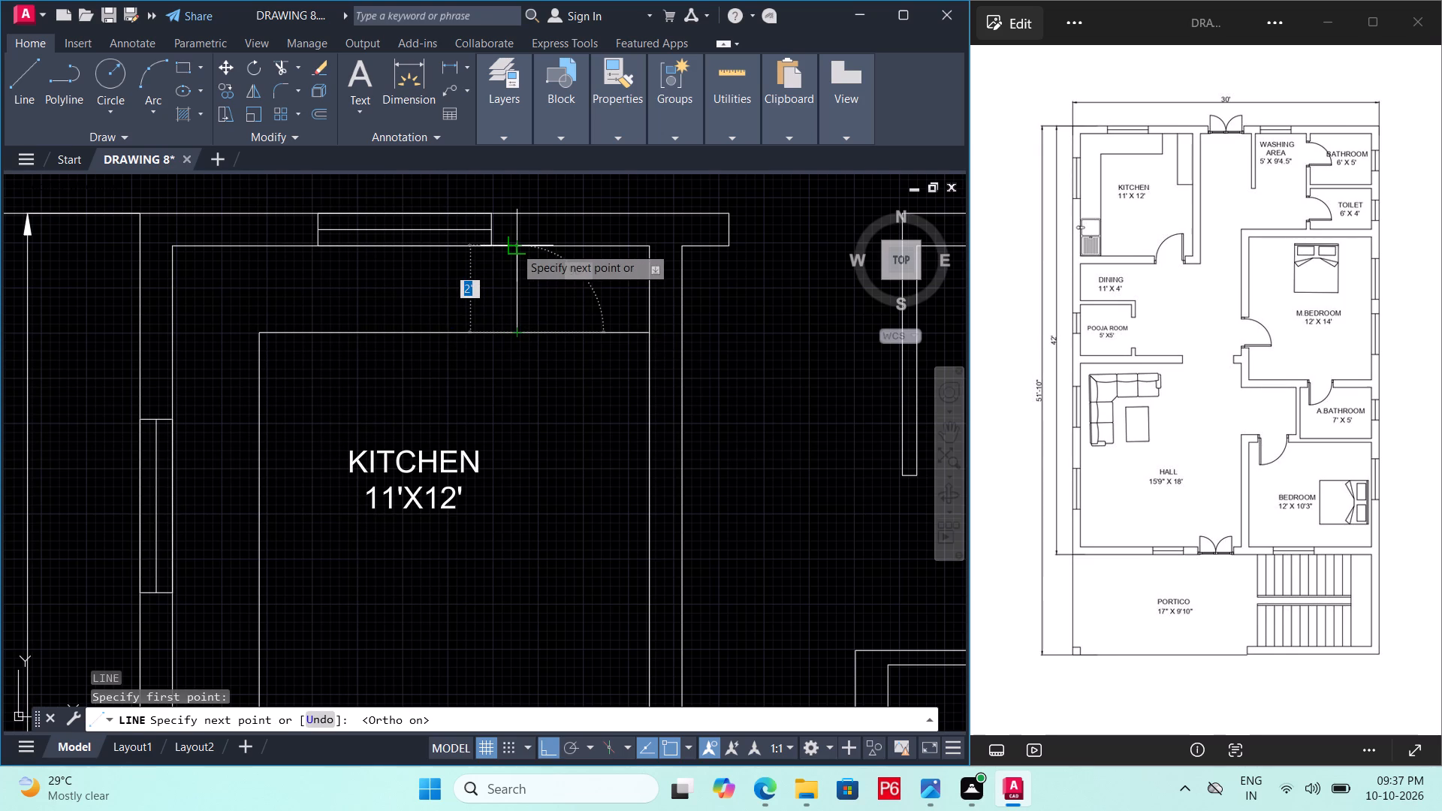
click(520, 229)
key(Escape)
scroll(520, 238, up, 3)
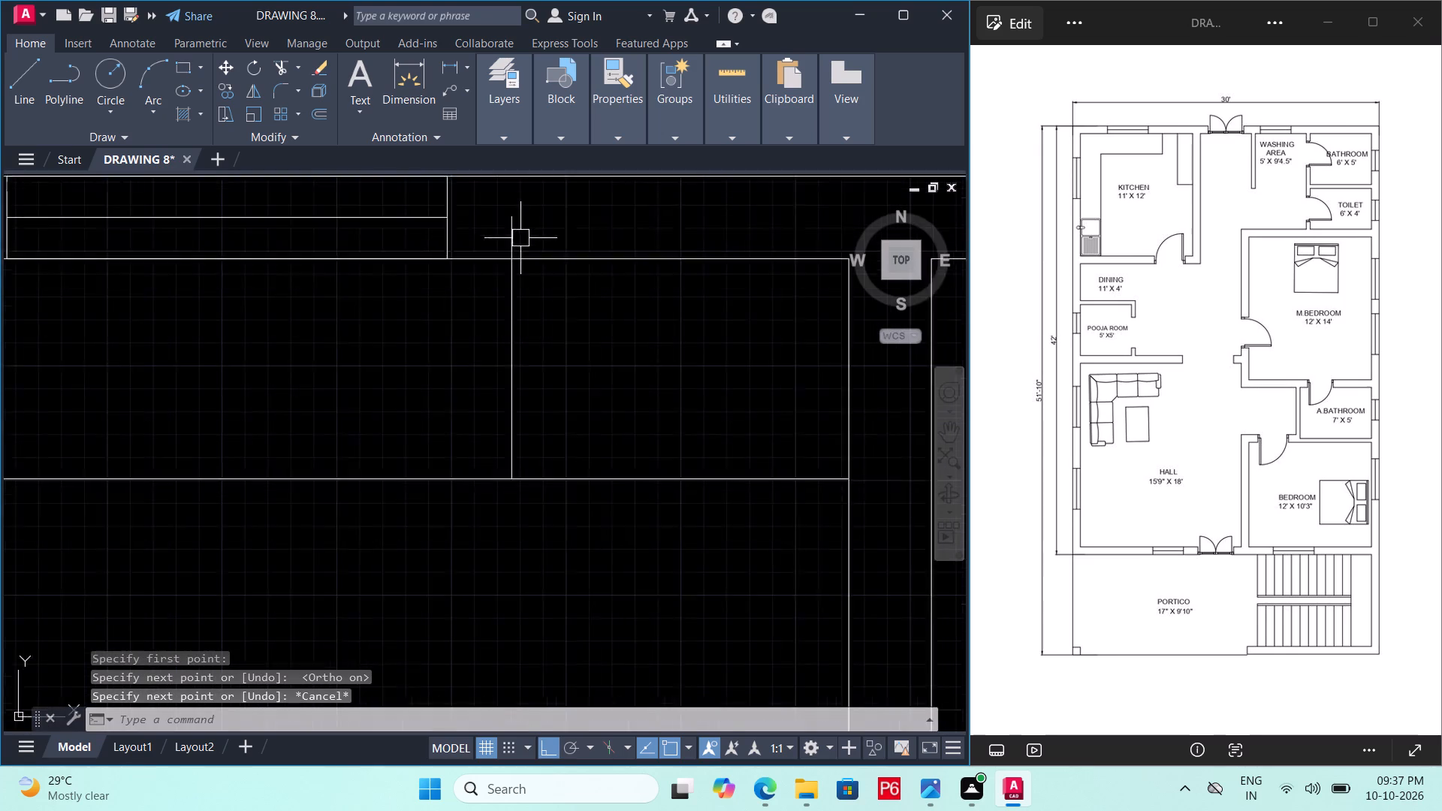
text(TR)
key(space)
key(space)
click(514, 216)
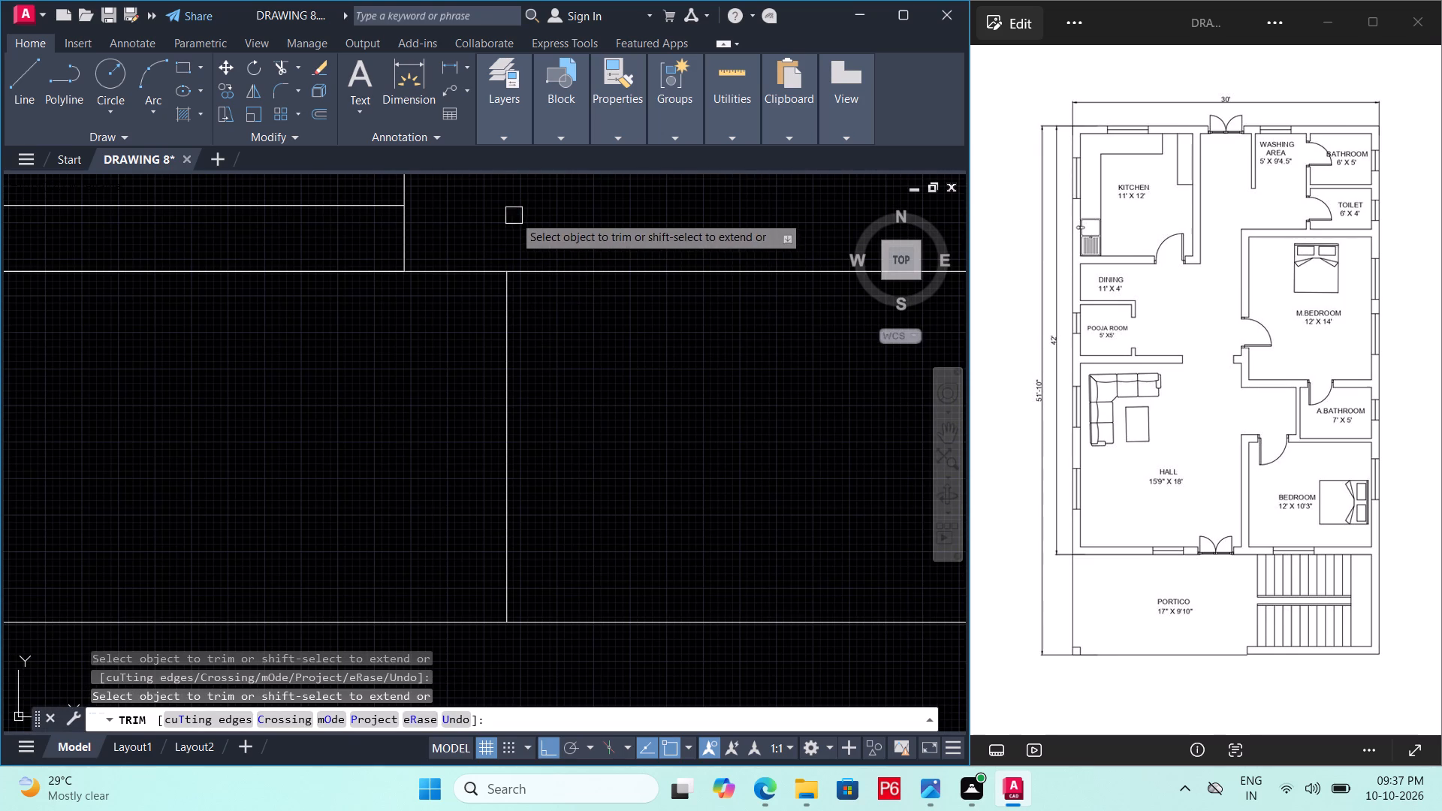
scroll(513, 304, down, 2)
key(ctrl+s)
key(ctrl+s)
key(ctrl+s)
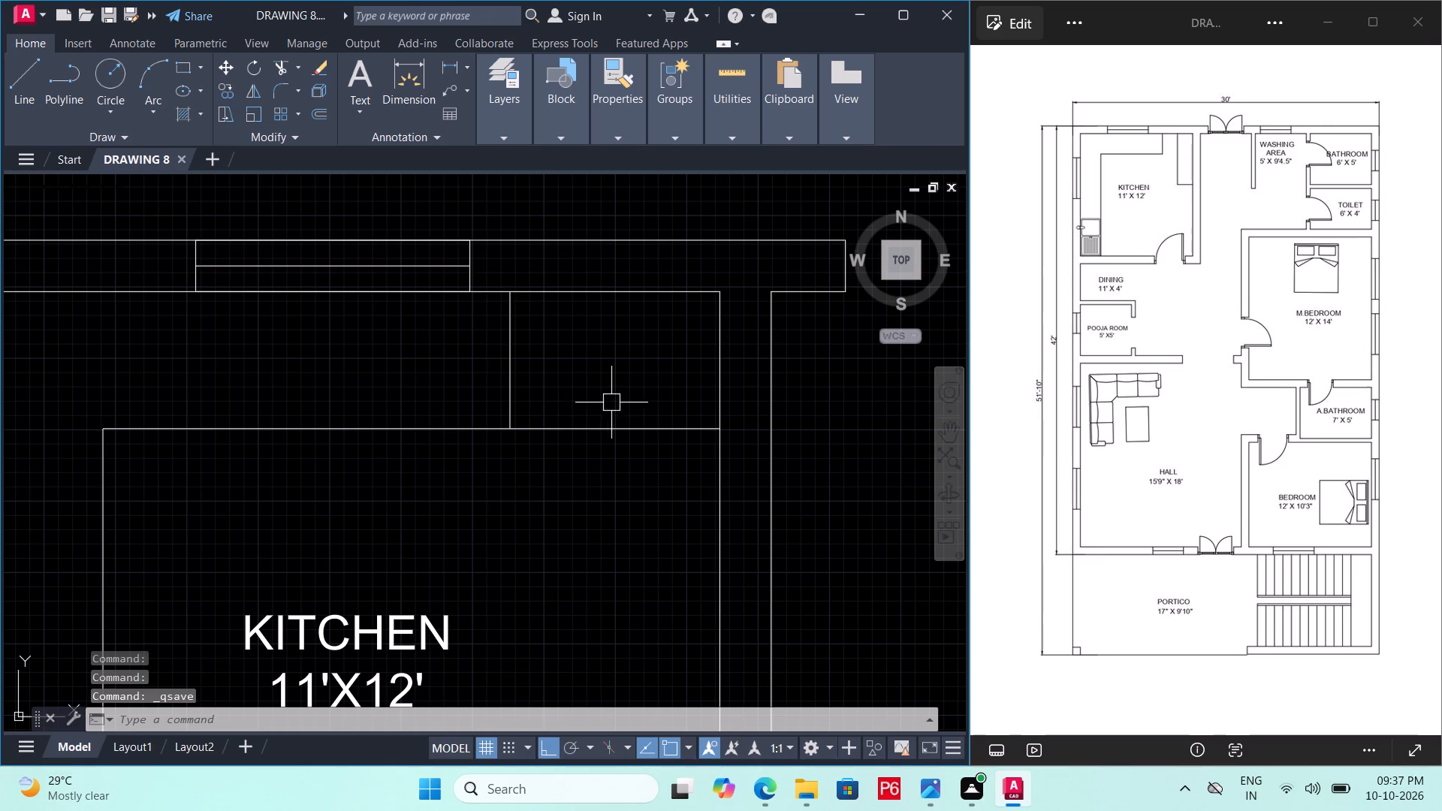
Trim the north counter edge between the new vertical line and the kitchen's east wall, and save the drawing.
text(TR)
key(space)
key(space)
click(626, 383)
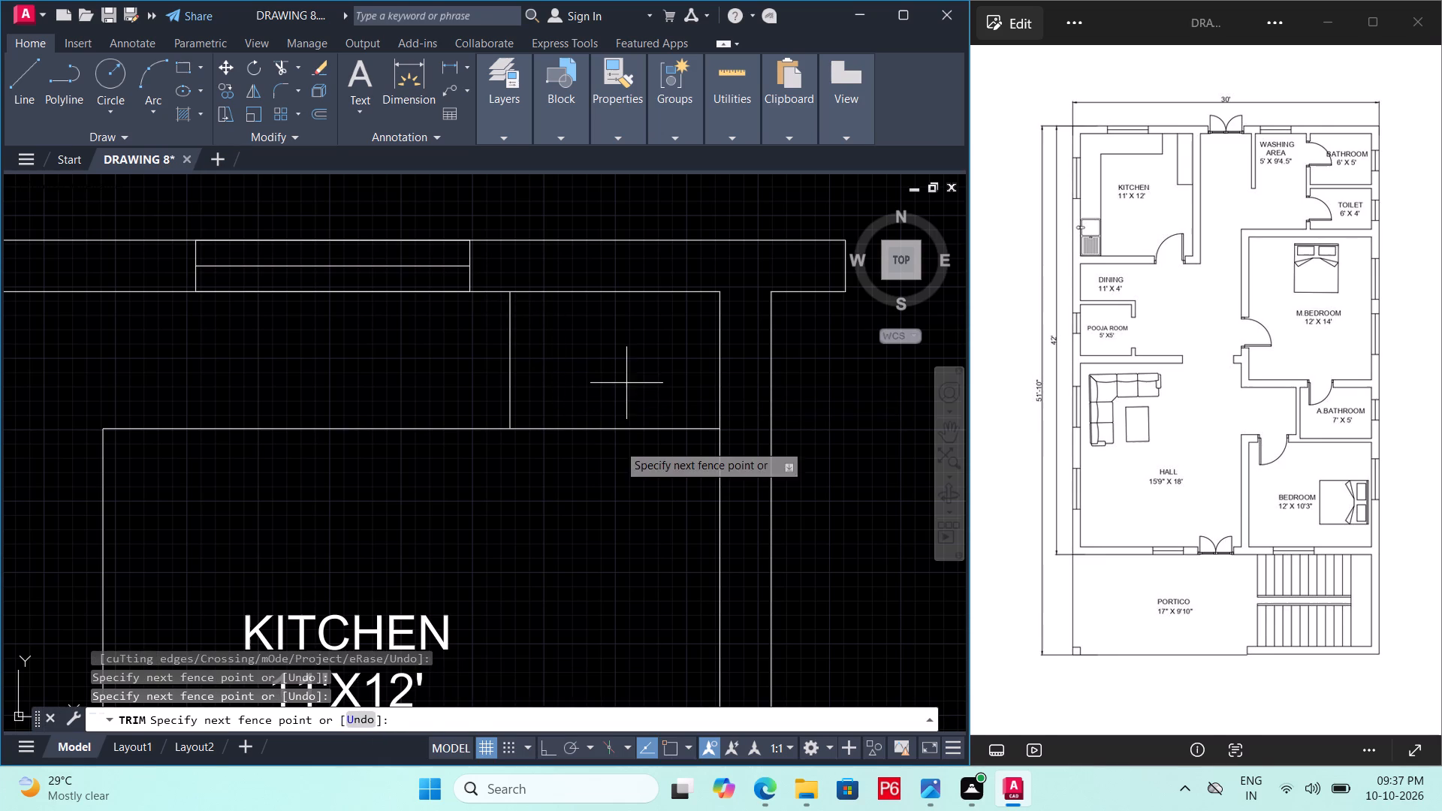
double_click(616, 467)
key(Escape)
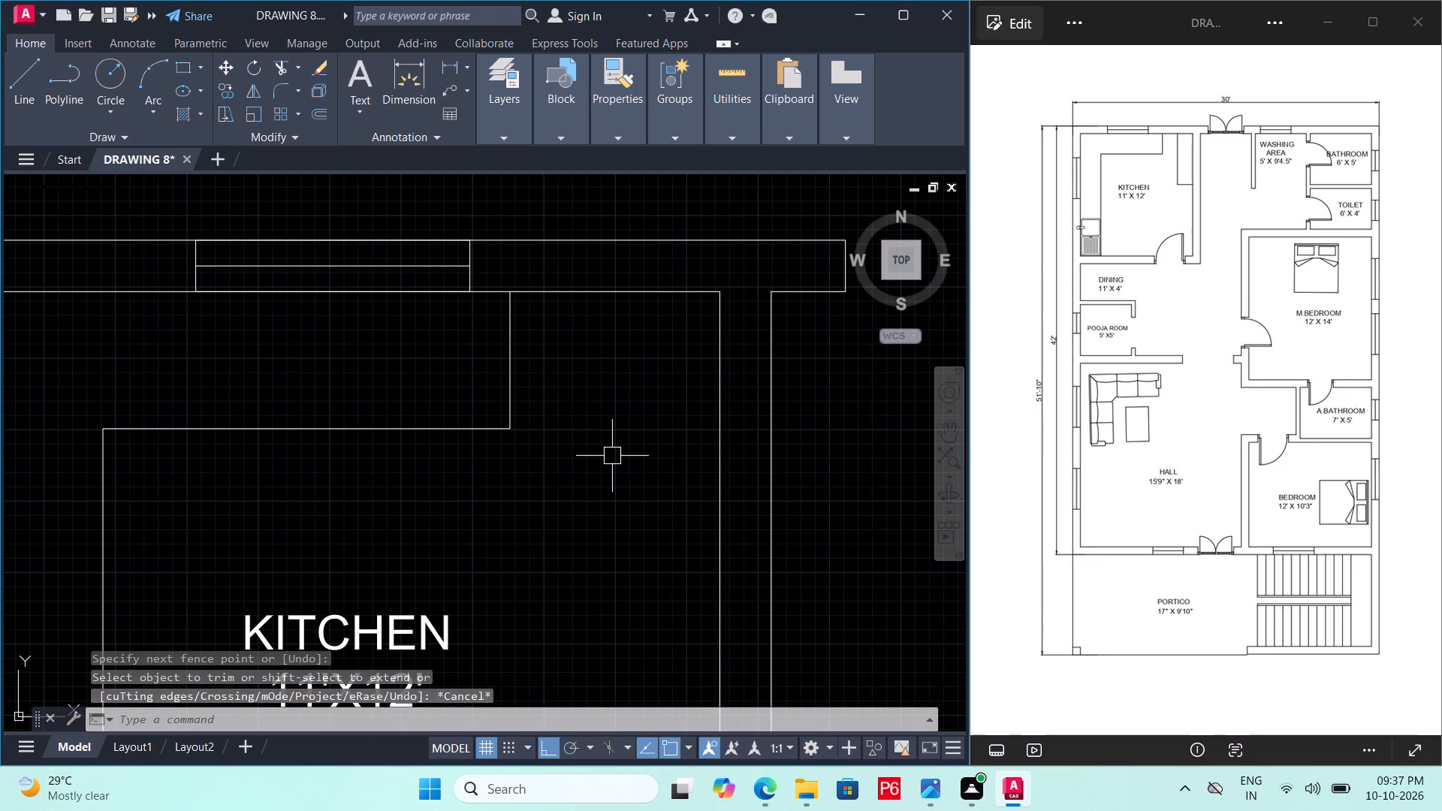
key(ctrl+s)
key(ctrl+s)
middle_drag(610, 455, 565, 413)
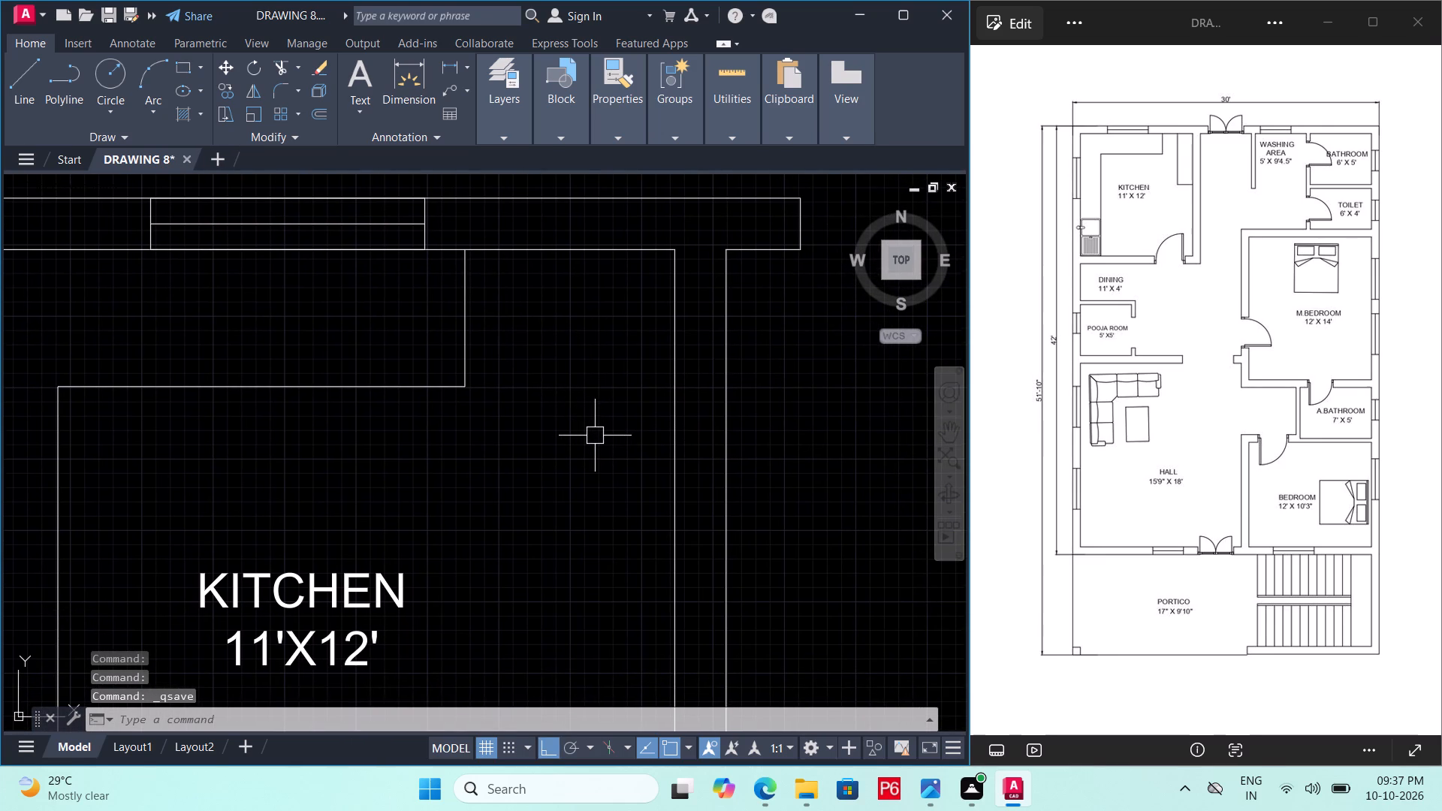
Draw a second counter outline about 1'6" deep along the kitchen's east wall, starting from the north wall, and save the drawing.
scroll(595, 436, down, 4)
middle_drag(596, 455, 601, 430)
scroll(601, 430, up, 2)
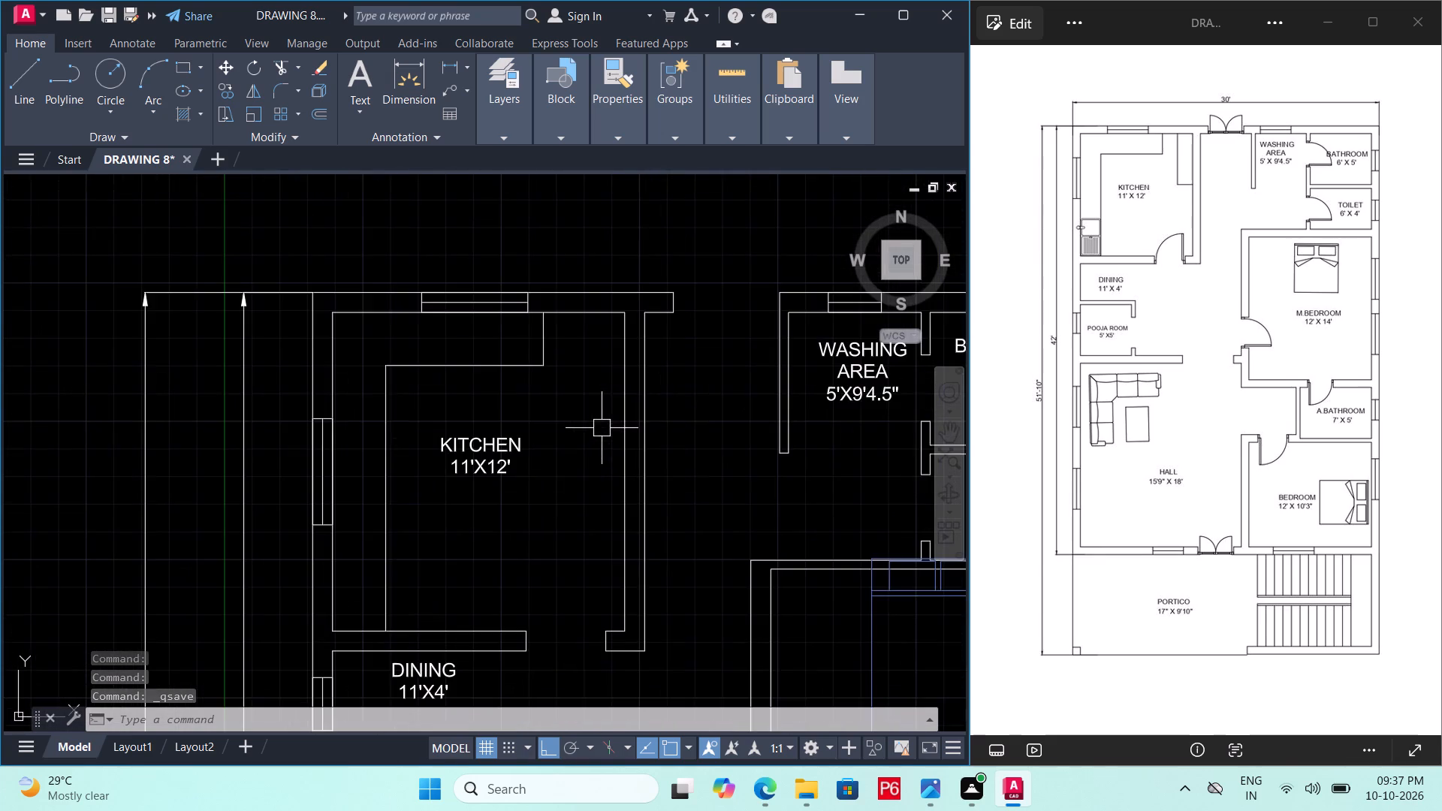
scroll(619, 337, up, 2)
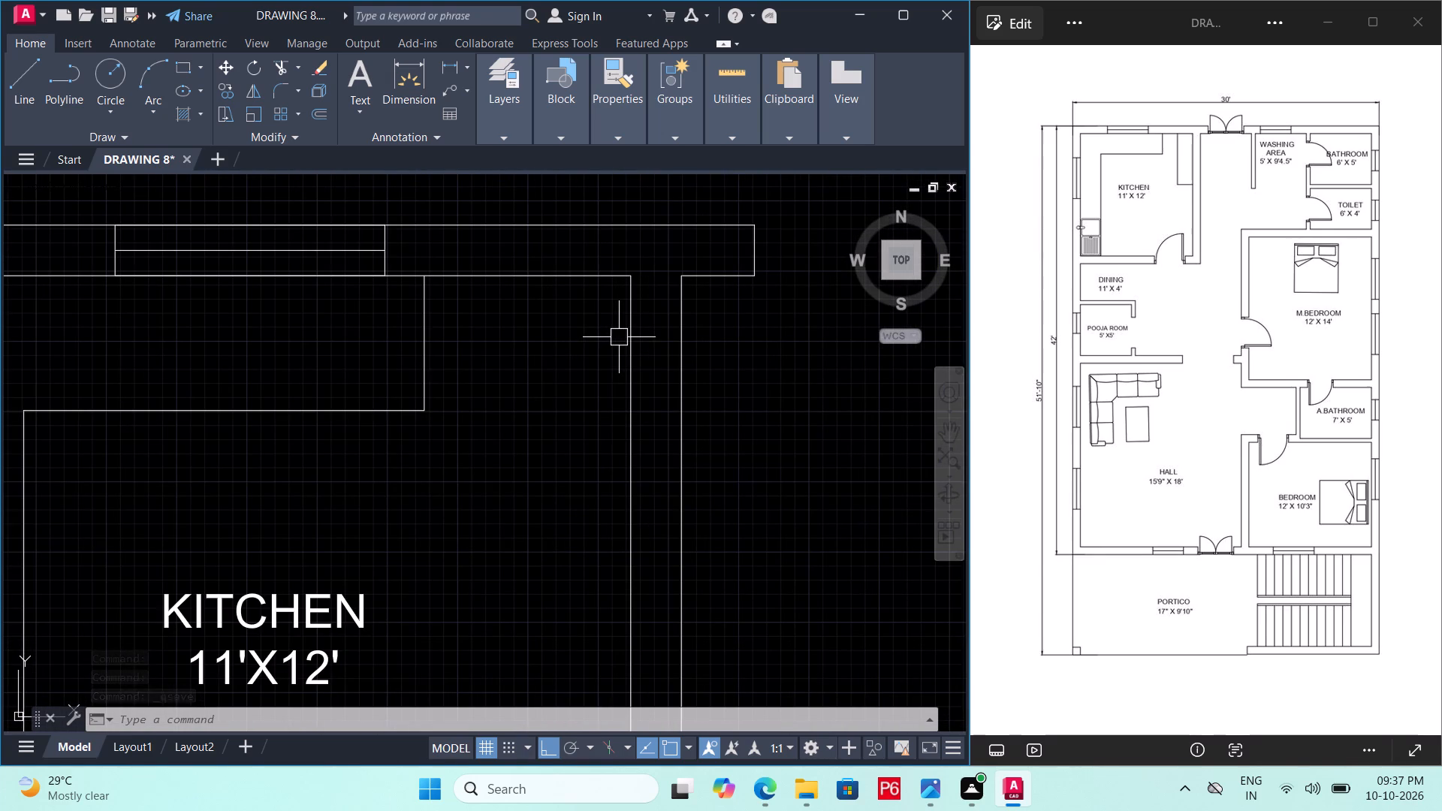
text(L)
key(space)
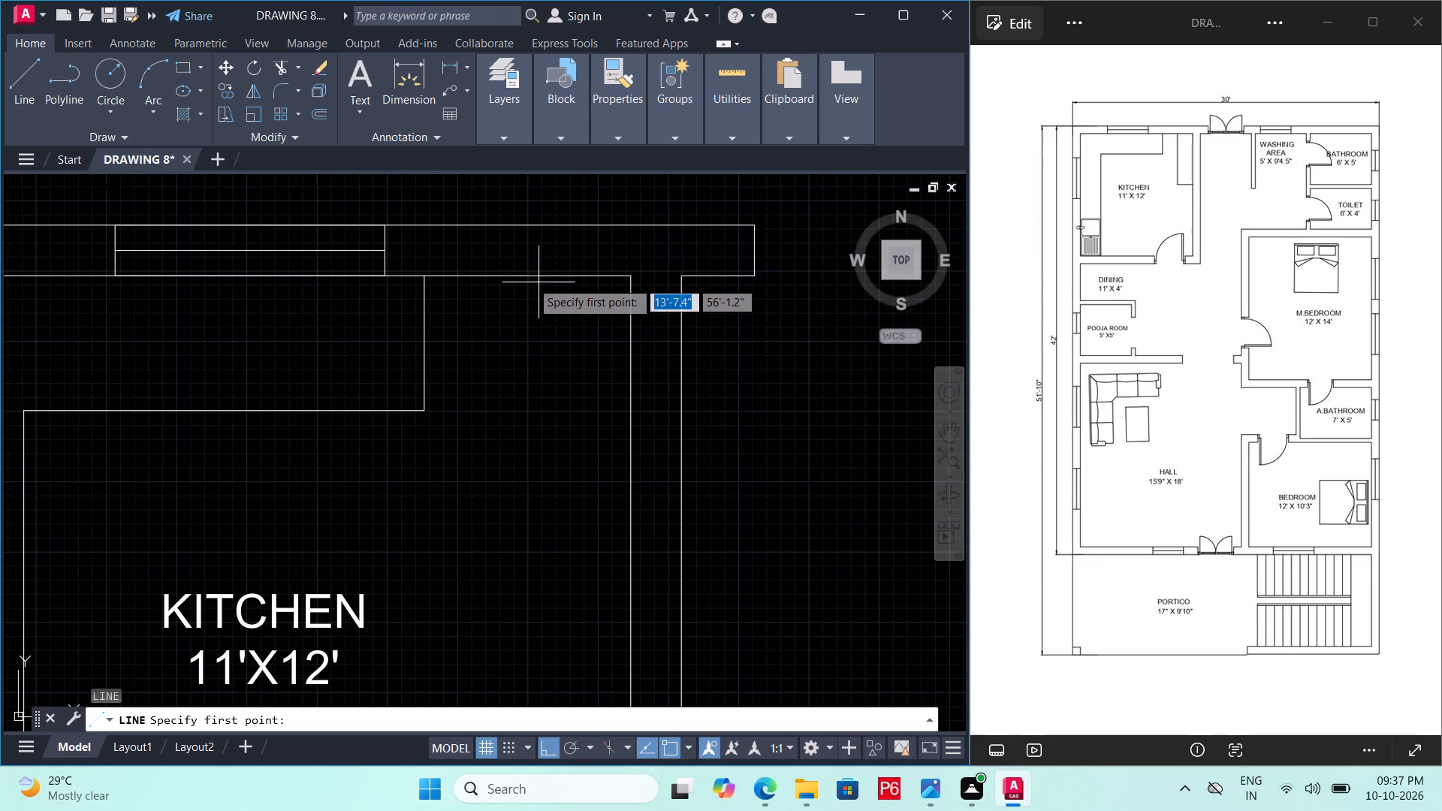
click(526, 276)
middle_drag(514, 598, 517, 511)
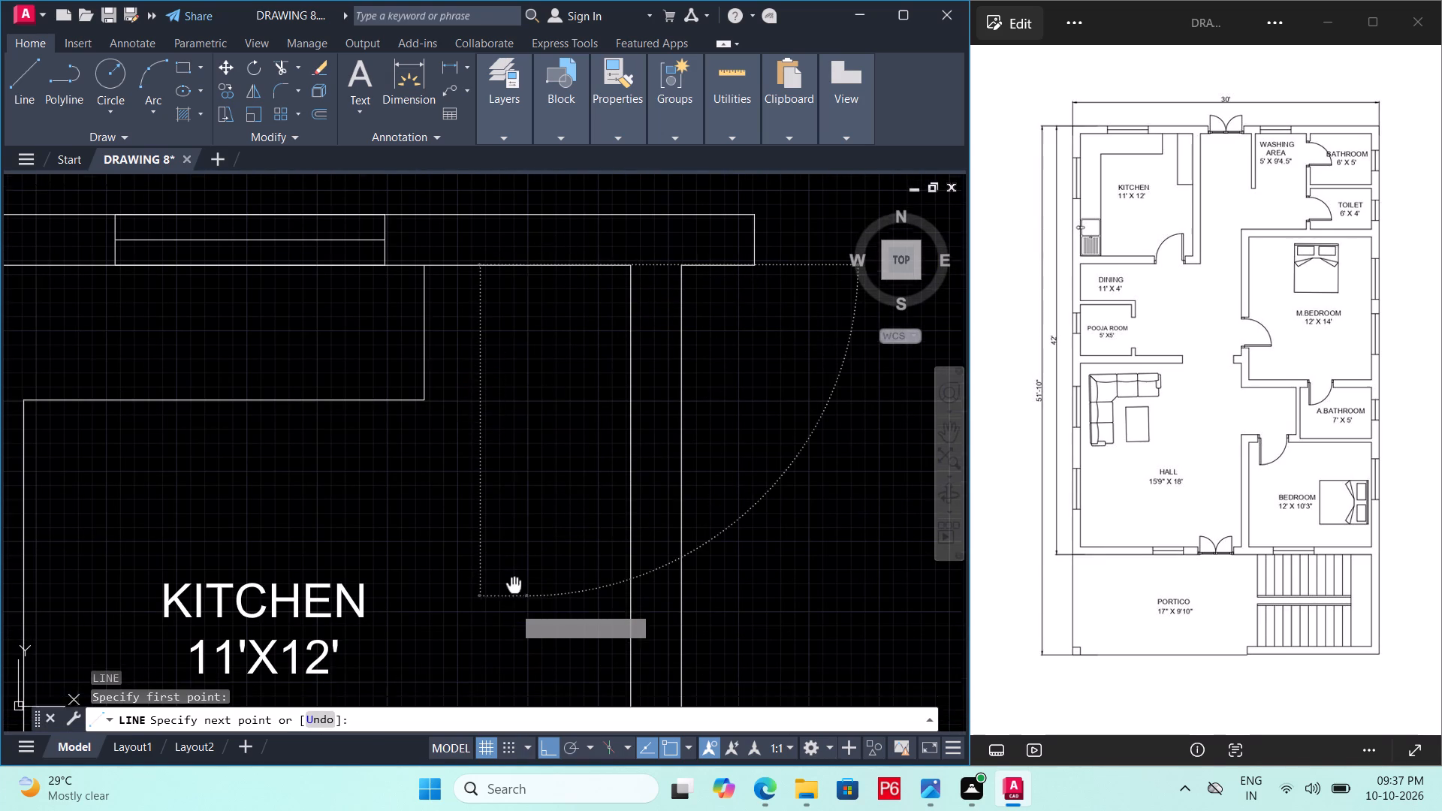
middle_drag(517, 511, 523, 457)
click(532, 493)
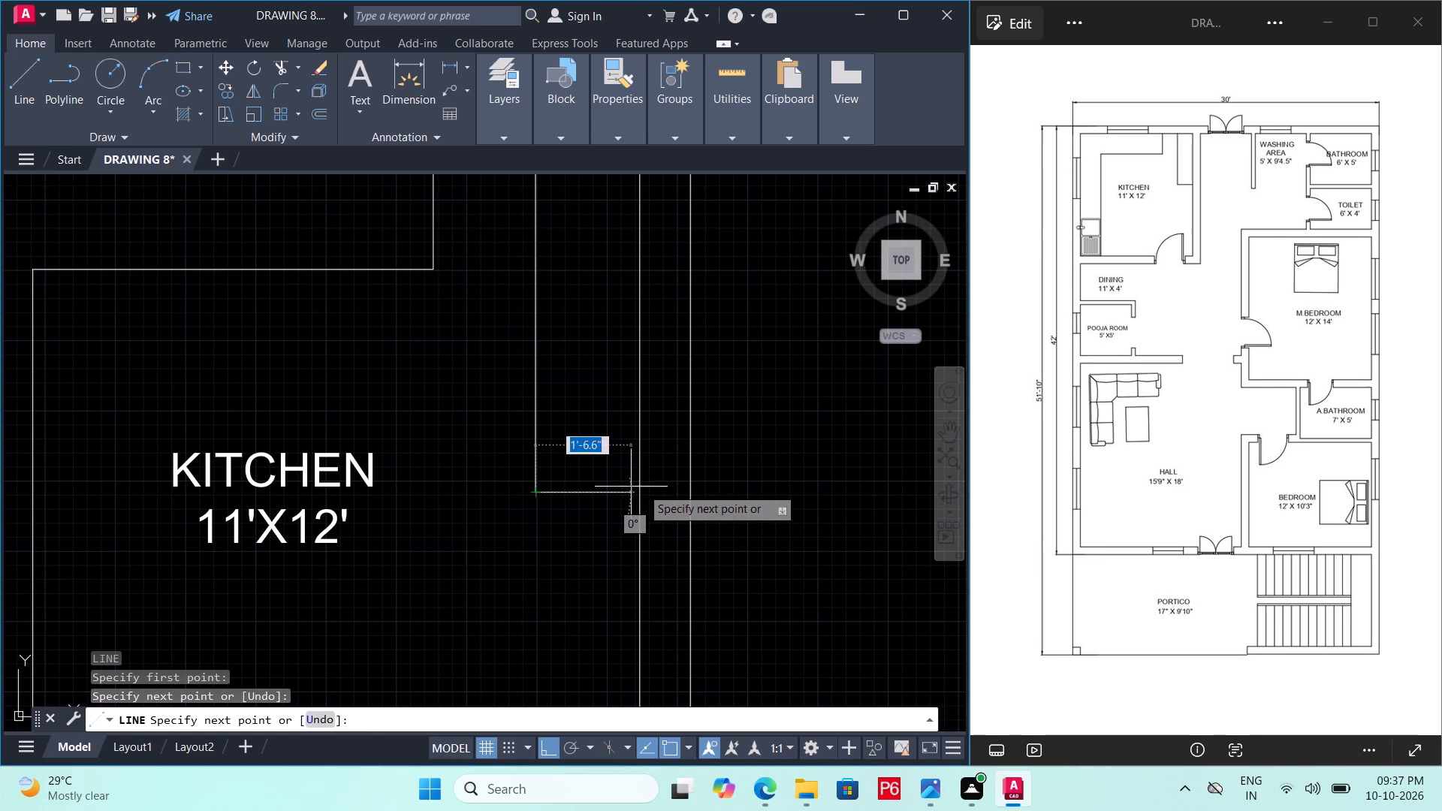
click(641, 487)
key(Escape)
scroll(625, 505, down, 1)
middle_drag(625, 507, 621, 536)
key(ctrl+s)
key(ctrl+s)
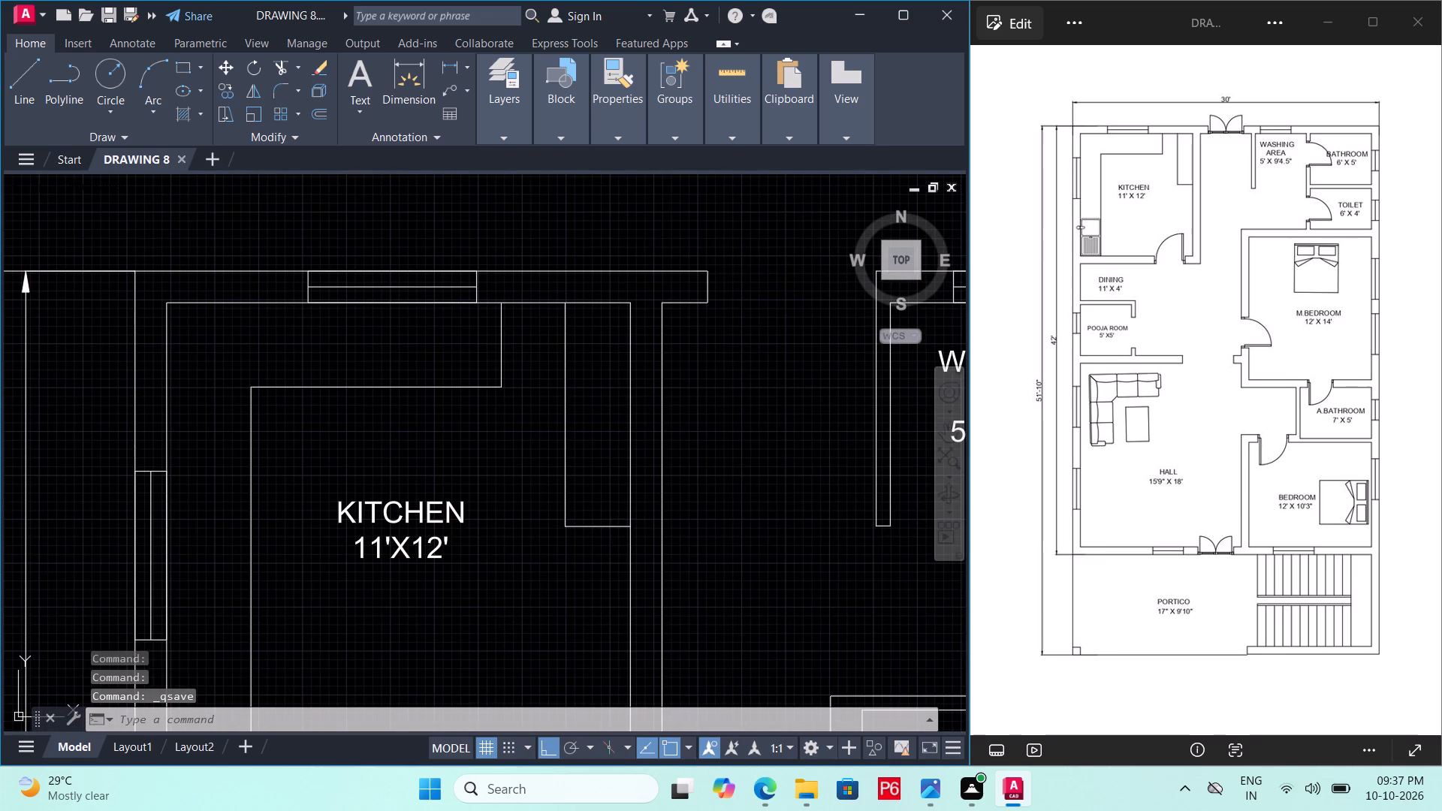
key(ctrl+s)
scroll(587, 526, down, 1)
middle_drag(587, 525, 576, 477)
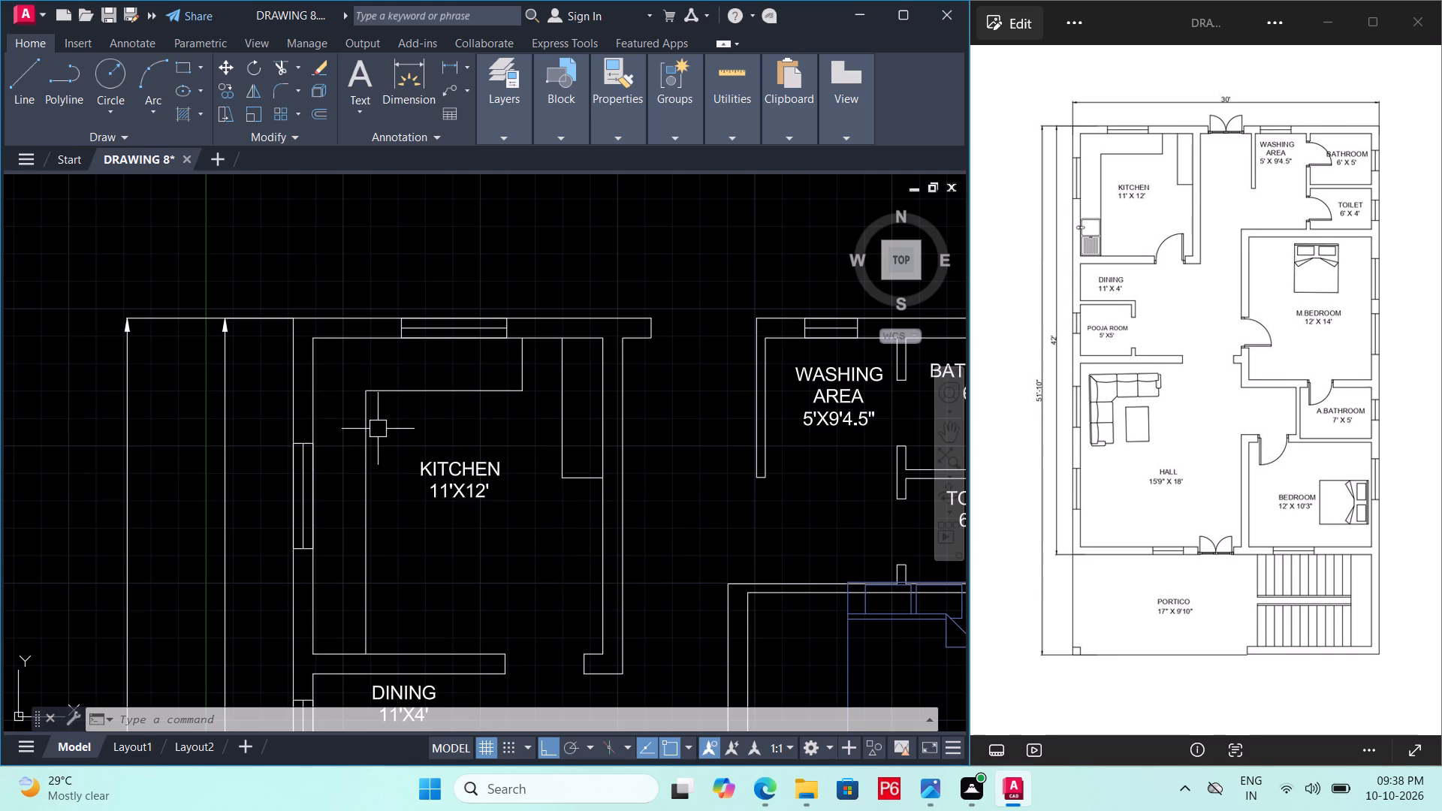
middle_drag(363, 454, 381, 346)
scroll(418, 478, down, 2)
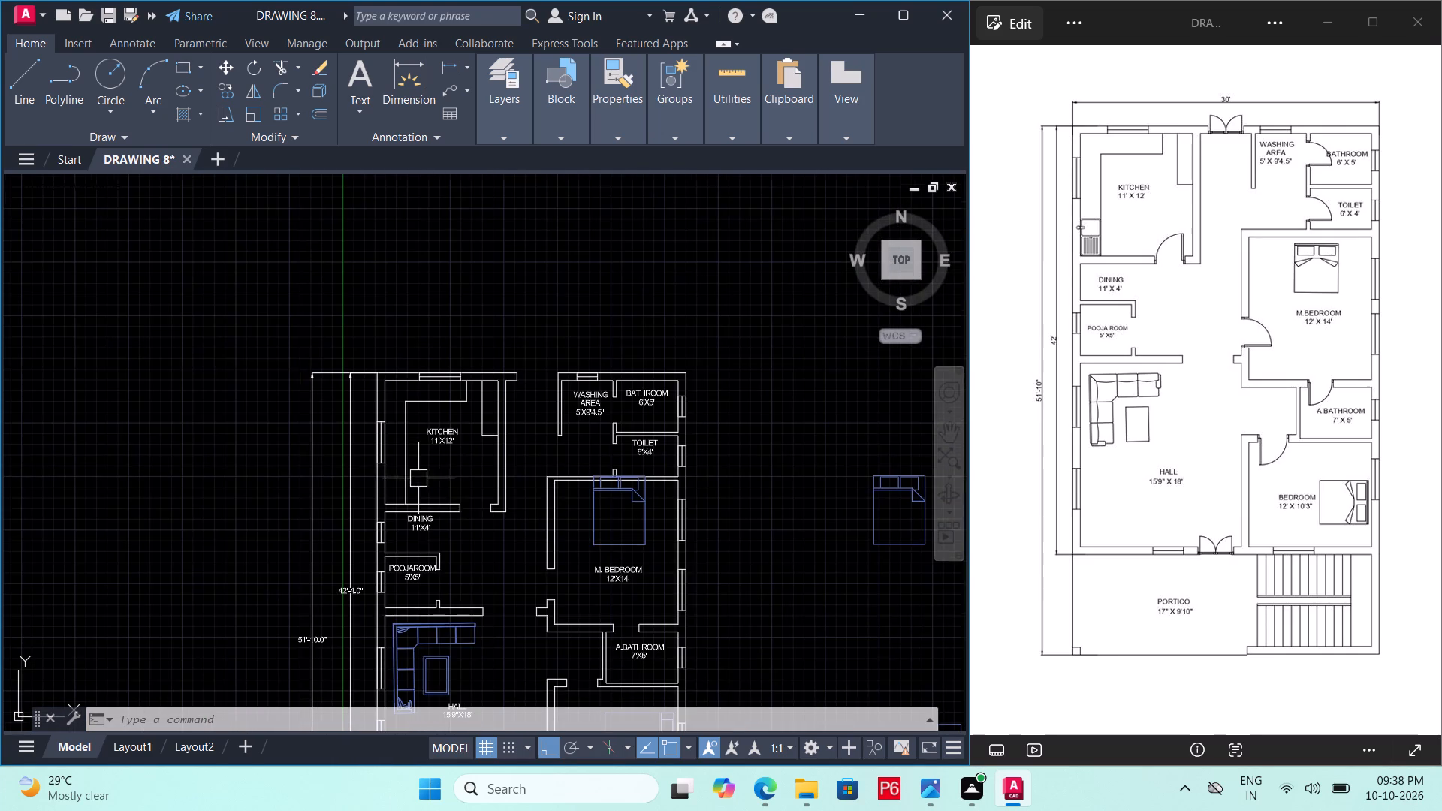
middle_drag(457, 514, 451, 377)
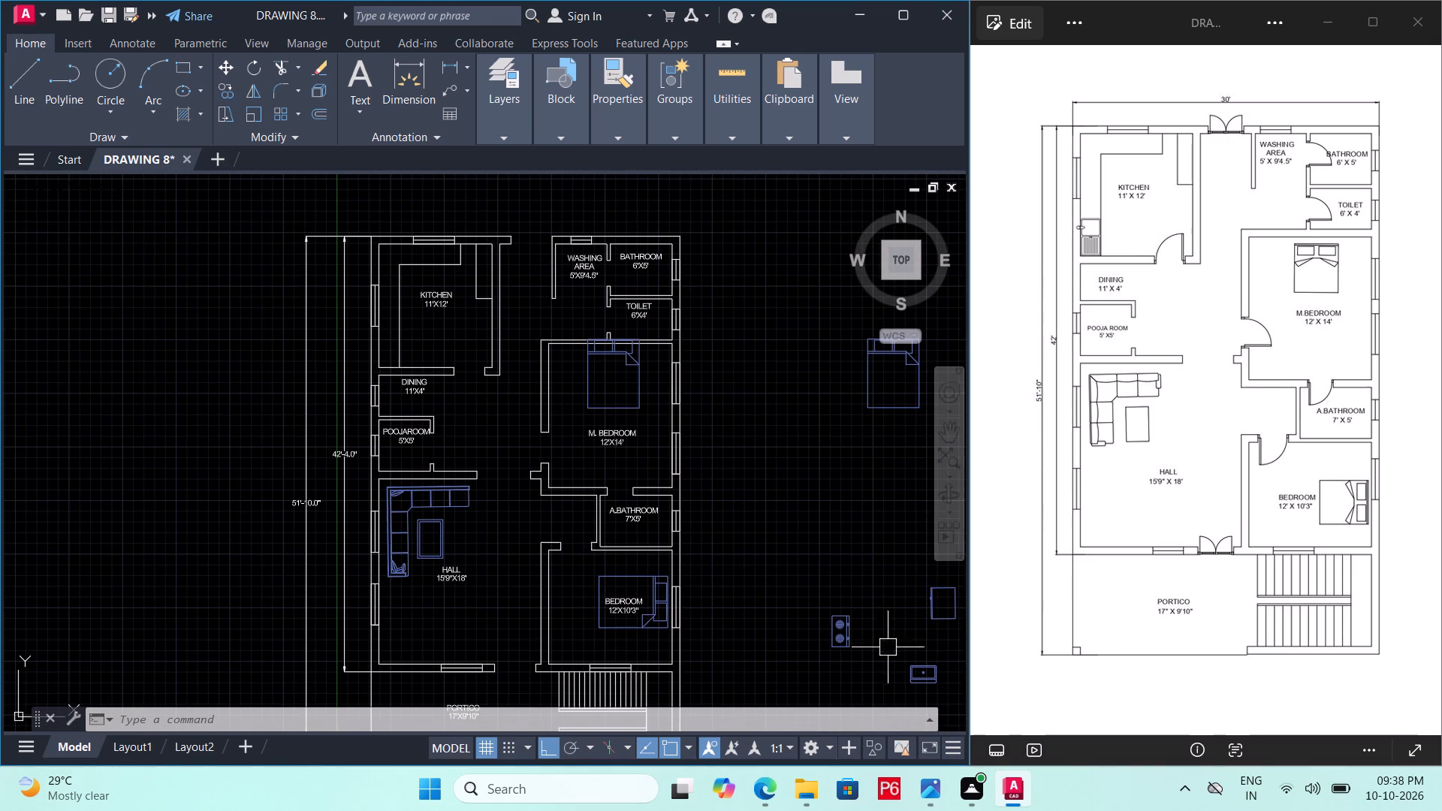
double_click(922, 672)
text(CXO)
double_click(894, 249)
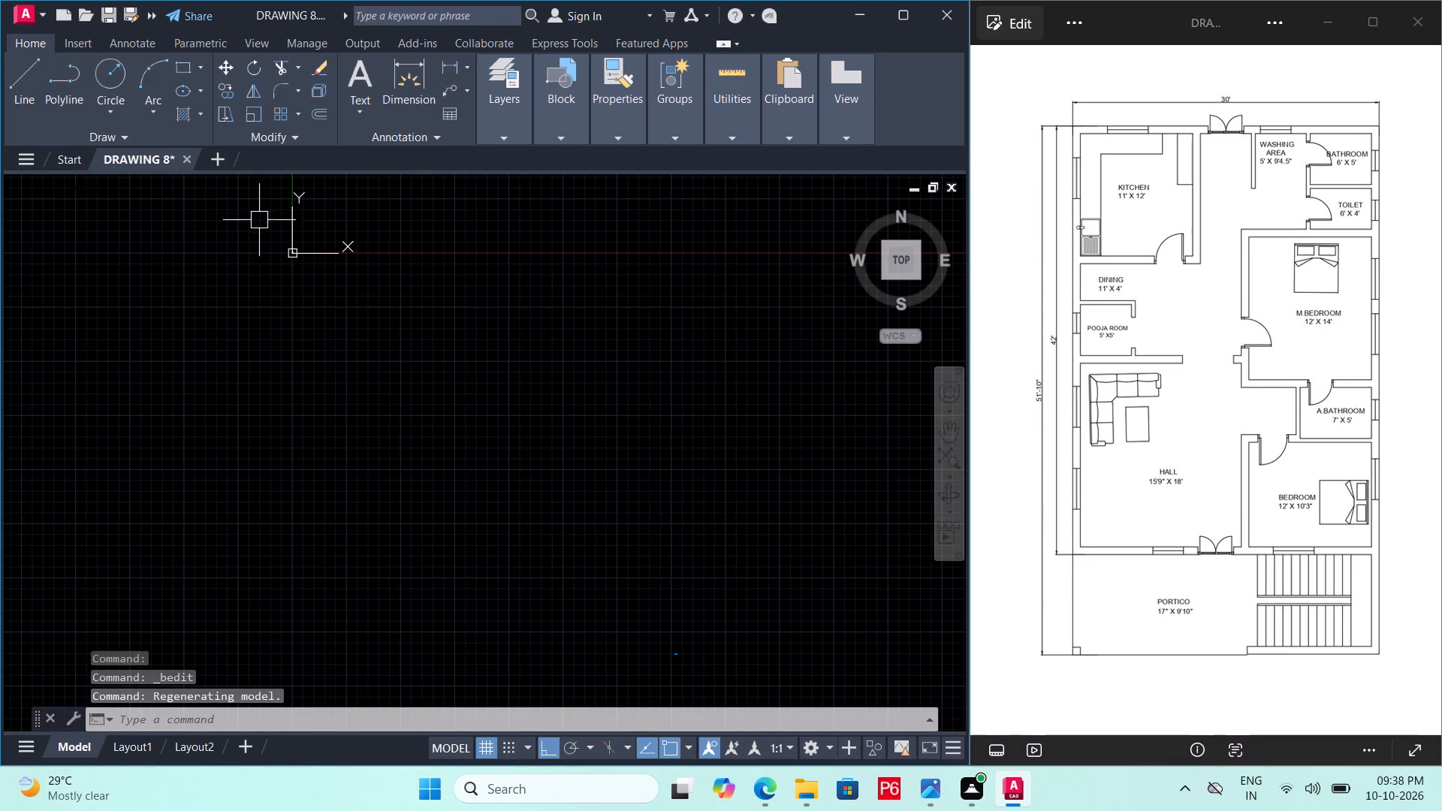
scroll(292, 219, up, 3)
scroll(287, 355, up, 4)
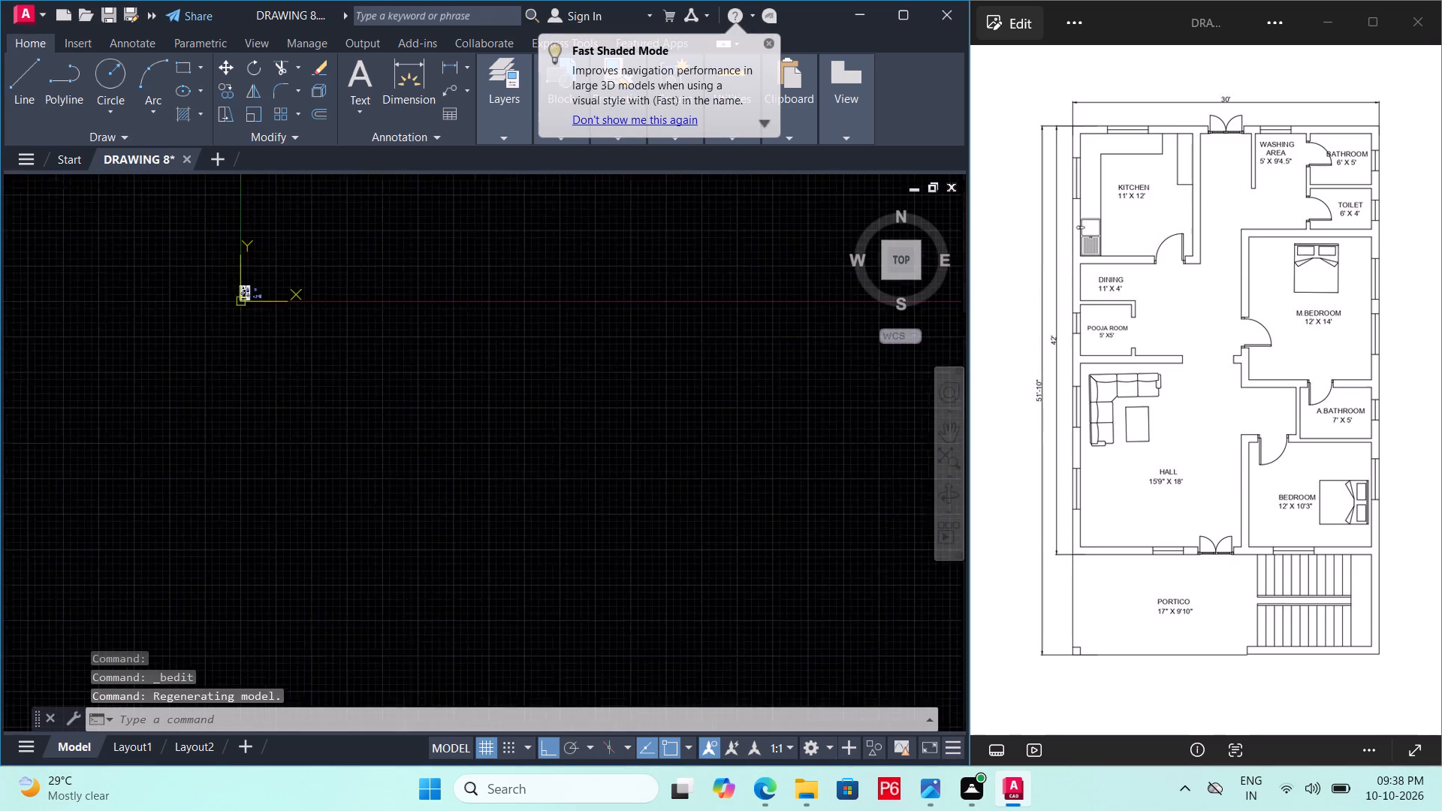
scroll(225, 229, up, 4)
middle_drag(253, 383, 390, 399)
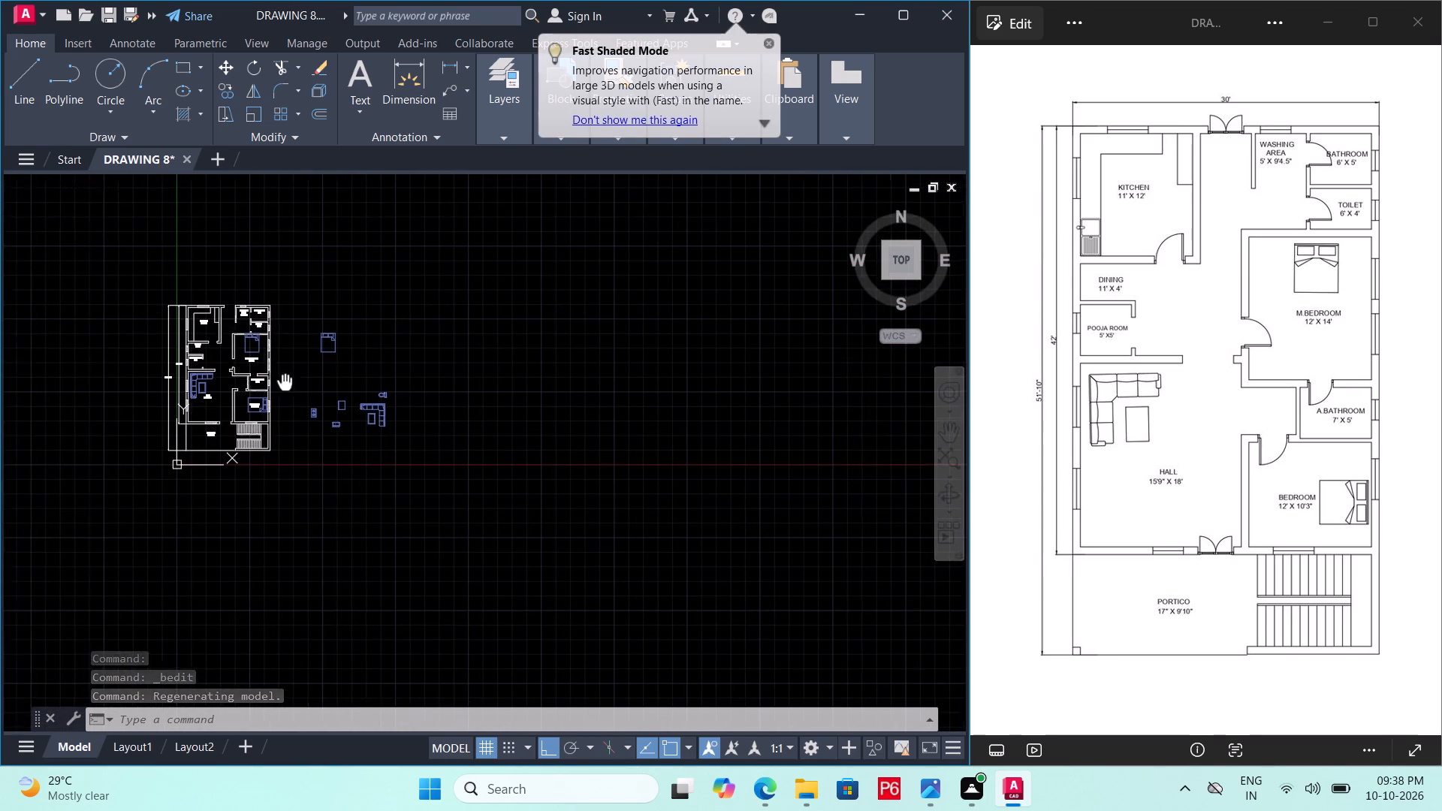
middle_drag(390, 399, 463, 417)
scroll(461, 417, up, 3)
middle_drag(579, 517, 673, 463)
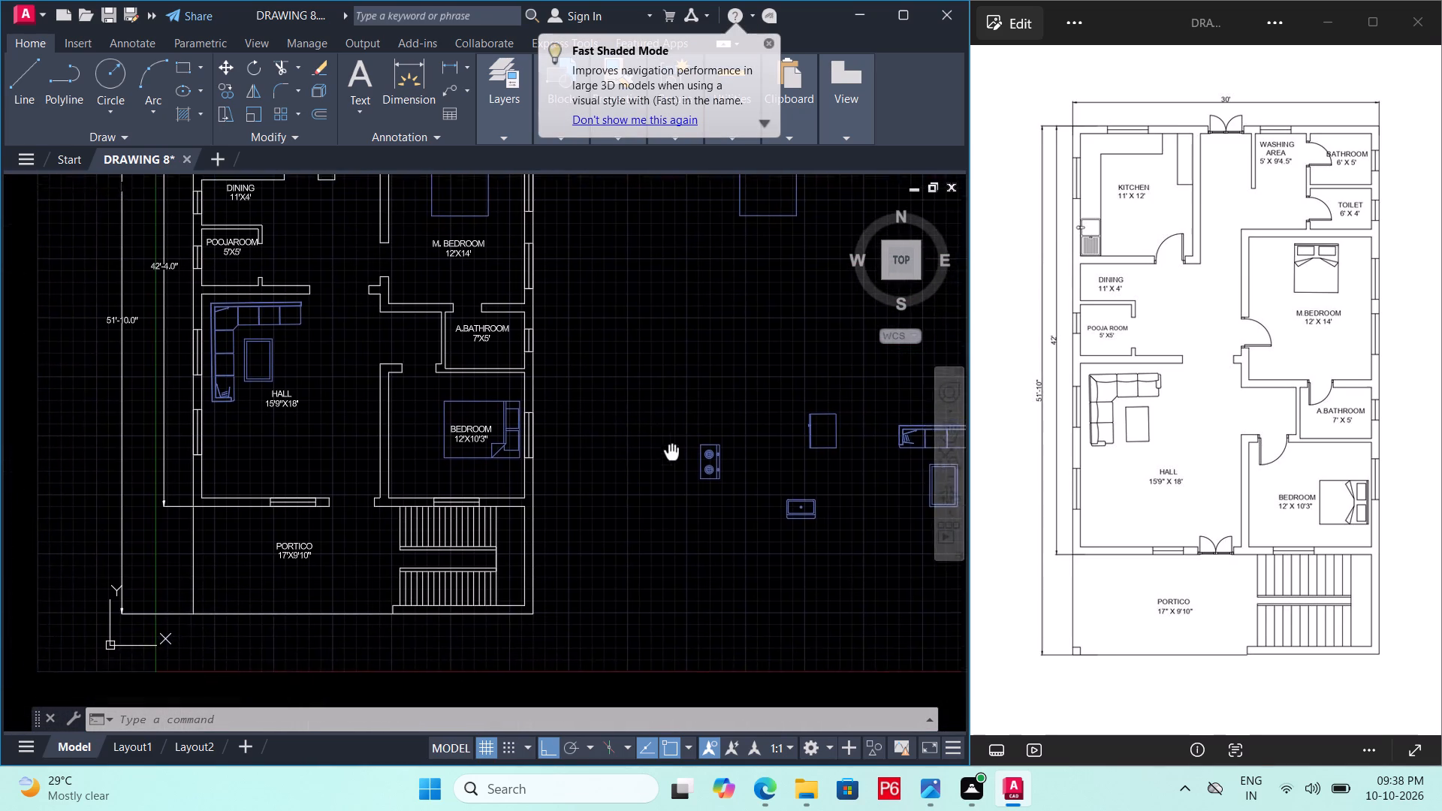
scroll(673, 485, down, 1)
Copy the sink block from the spare fixtures beside the plan into the kitchen, near the southwest corner.
click(759, 512)
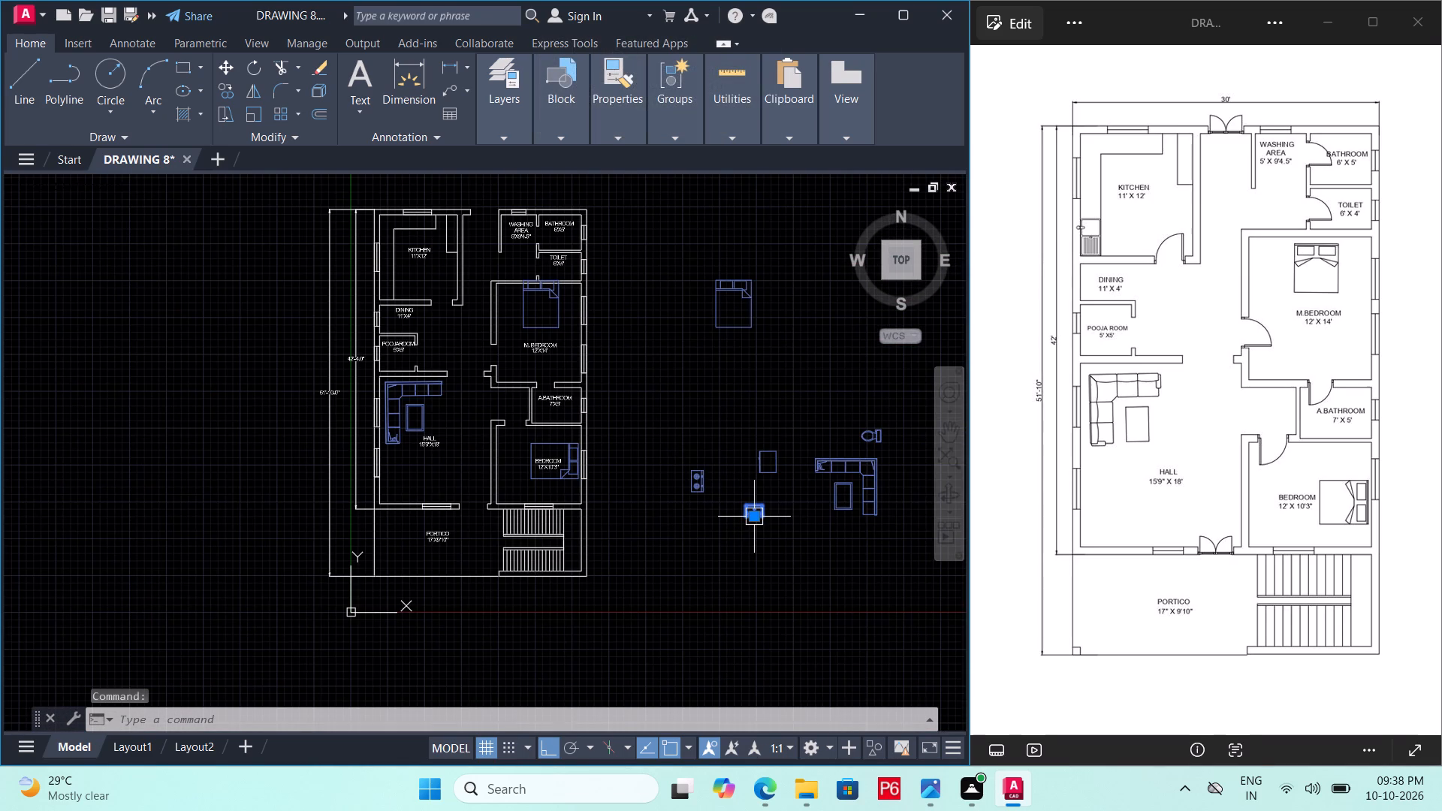
text(CO)
key(space)
click(759, 512)
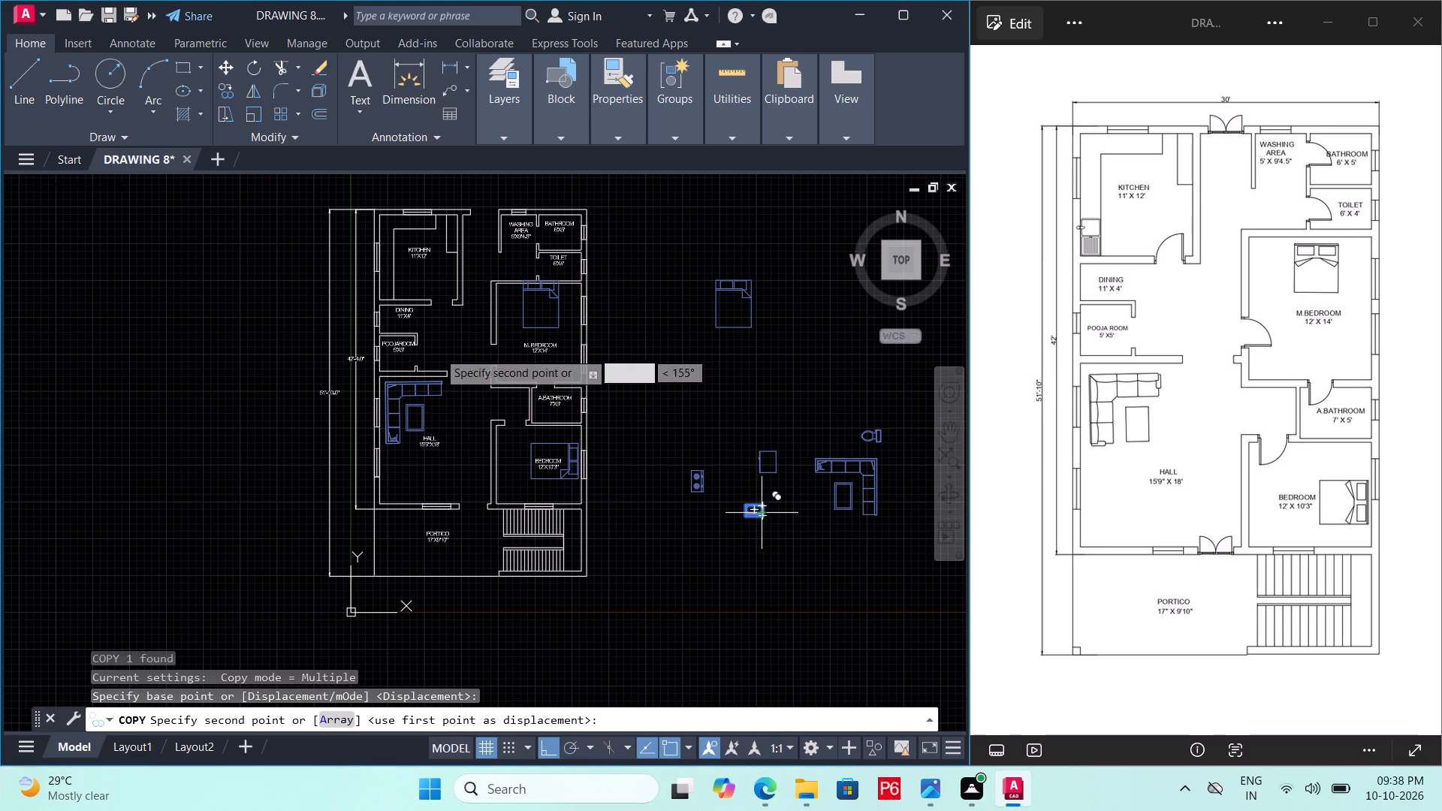
key(F8)
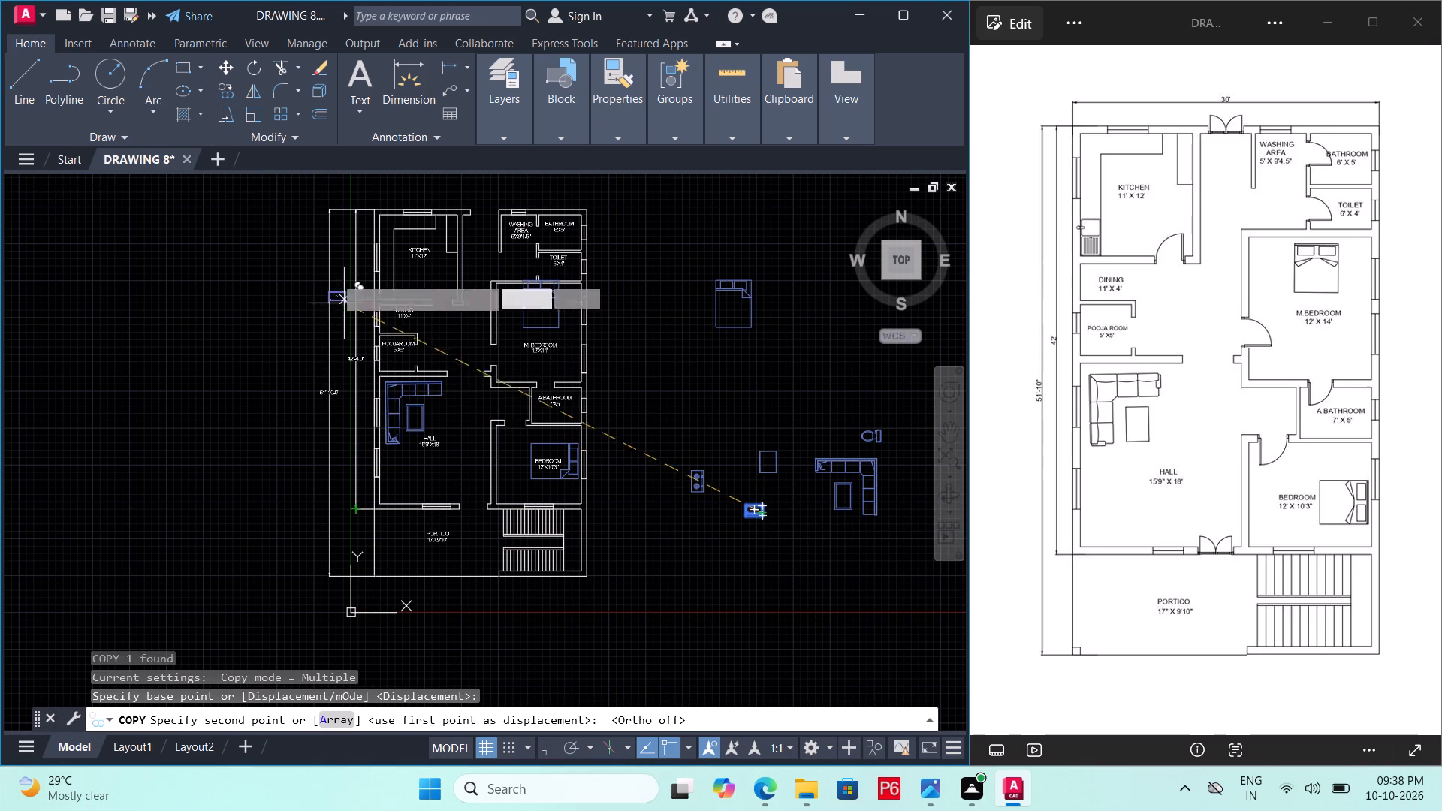
scroll(331, 264, up, 3)
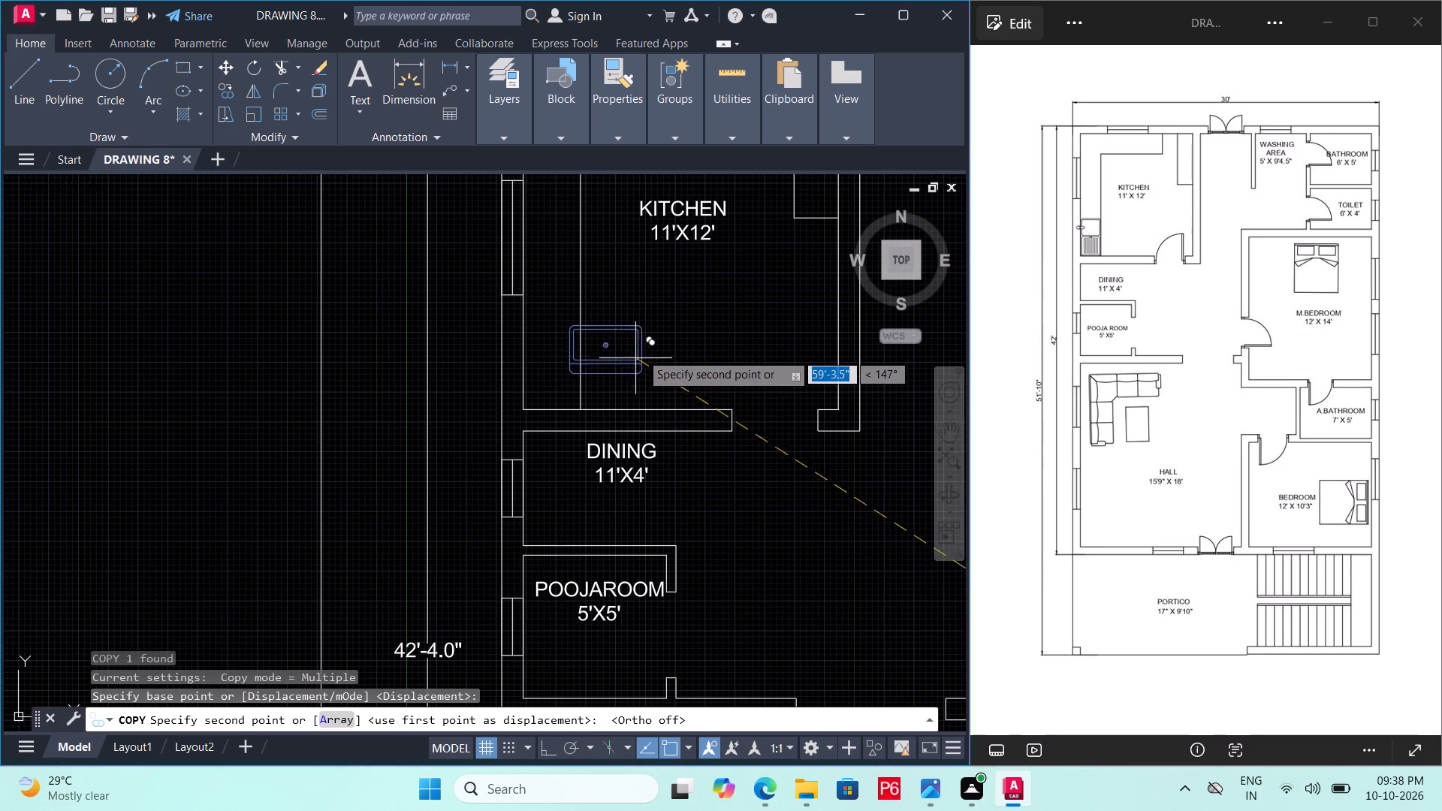
double_click(642, 351)
key(Escape)
Rotate the copied kitchen sink 270° about its lower east corner.
click(641, 365)
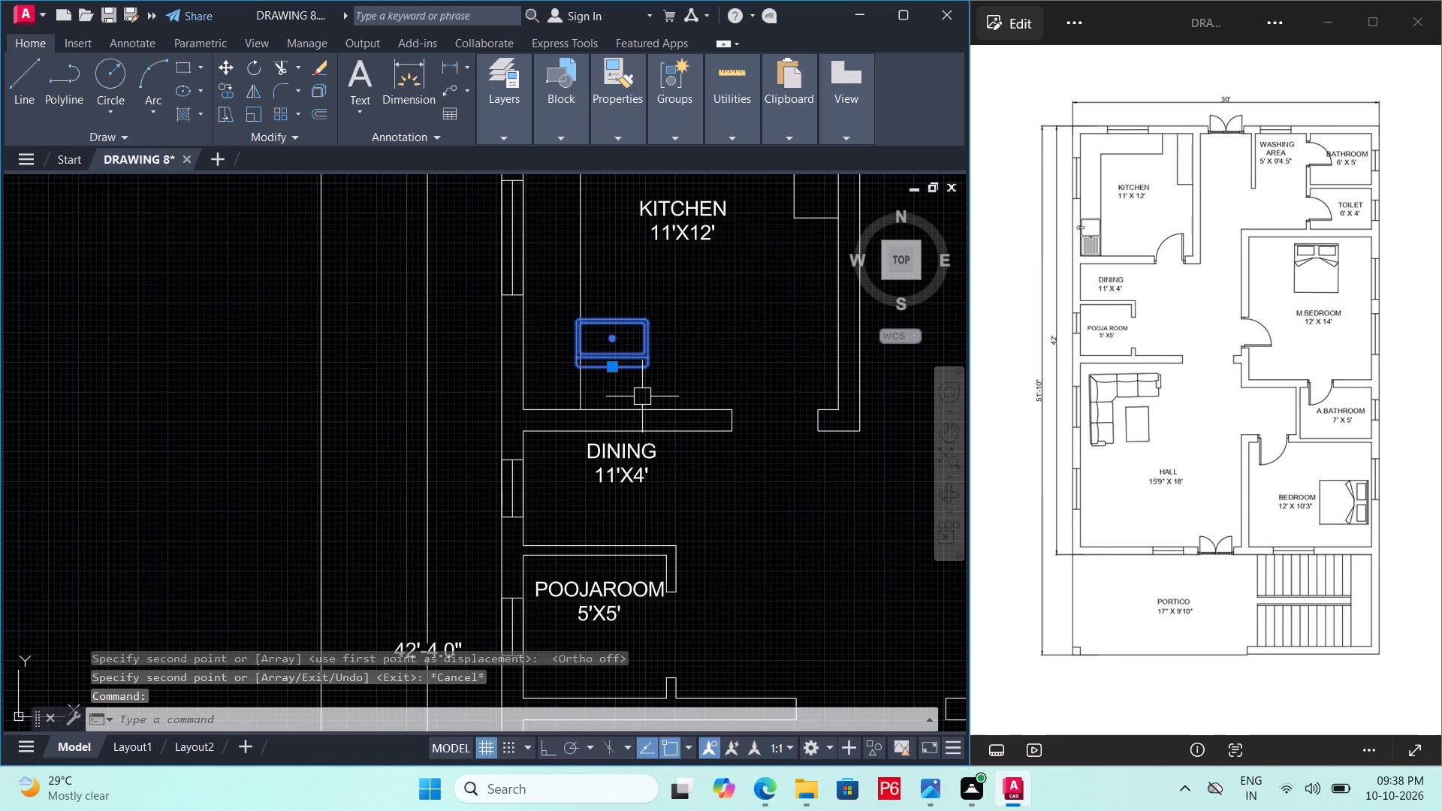
text(RO)
key(space)
double_click(653, 370)
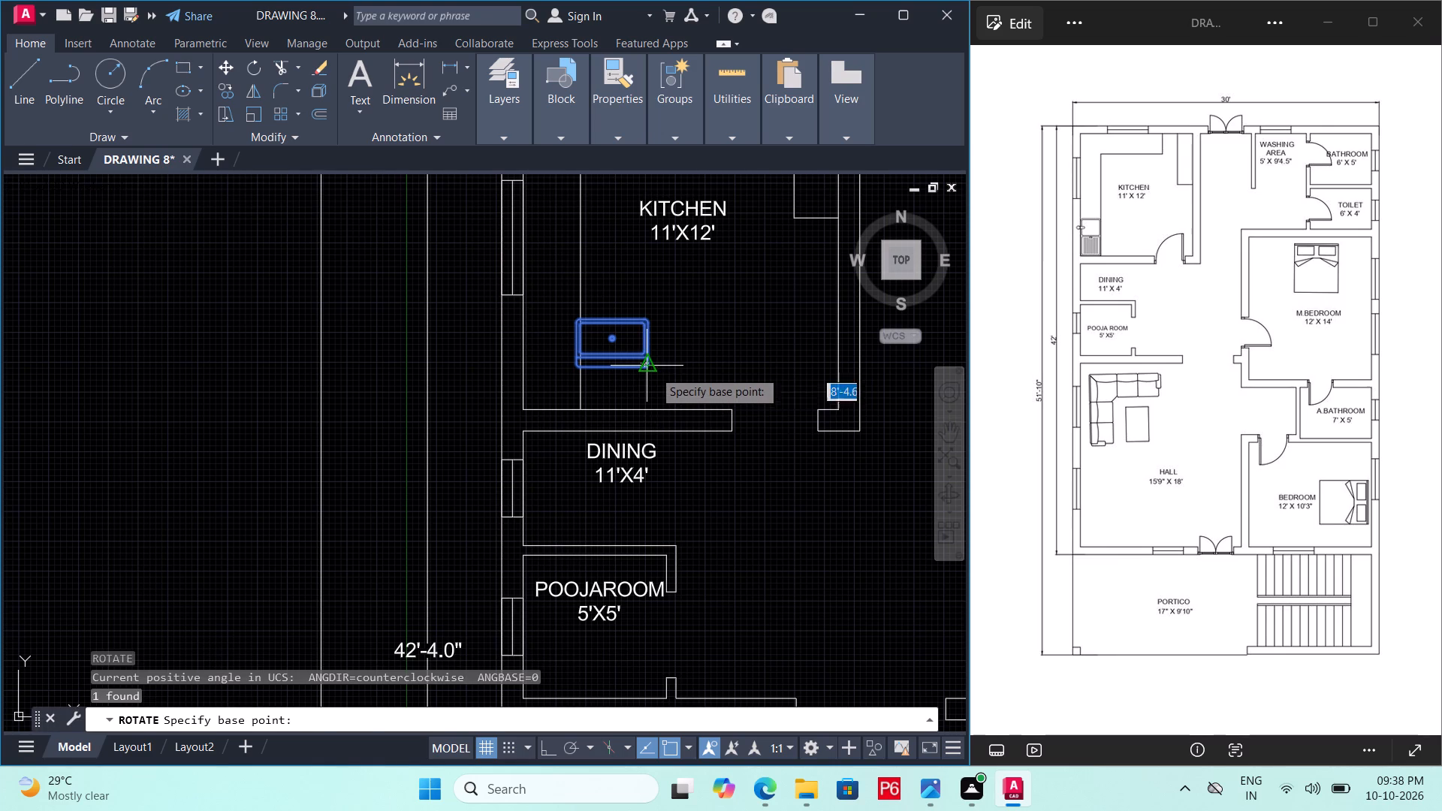
key(F8)
click(643, 568)
key(Escape)
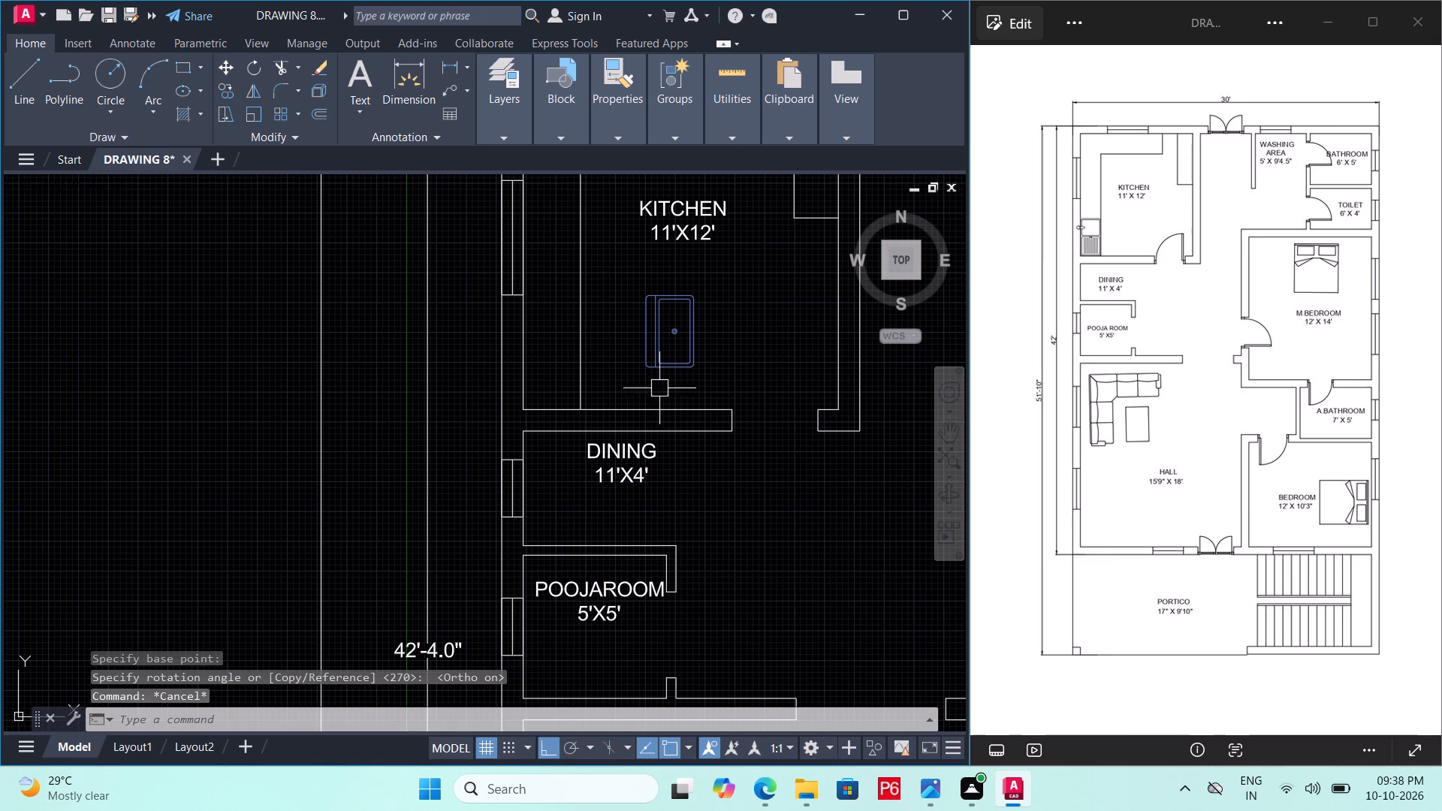
Move the rotated sink onto the west counter in the kitchen's southwest corner, and save the drawing.
click(664, 345)
text(M)
key(space)
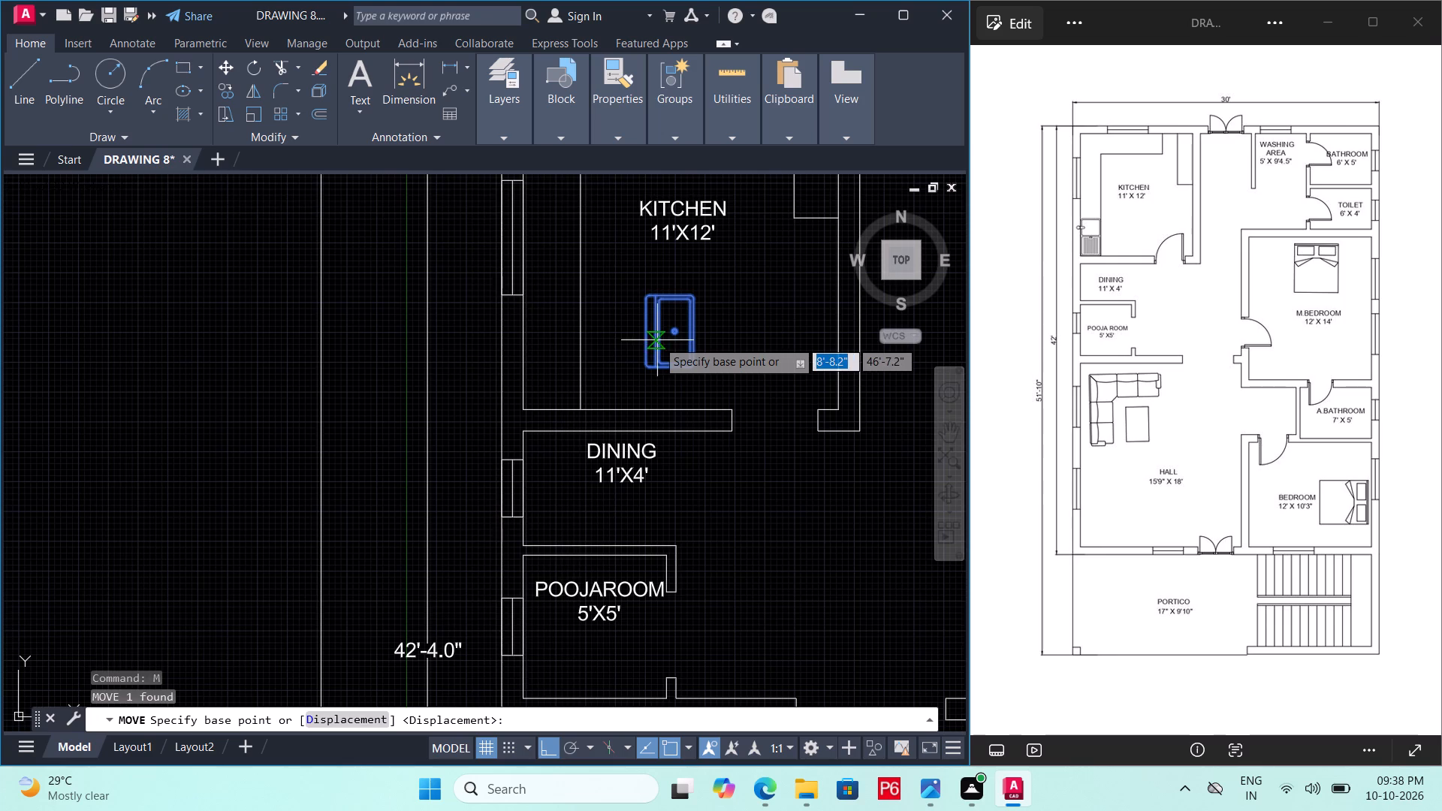
scroll(657, 340, up, 2)
click(631, 337)
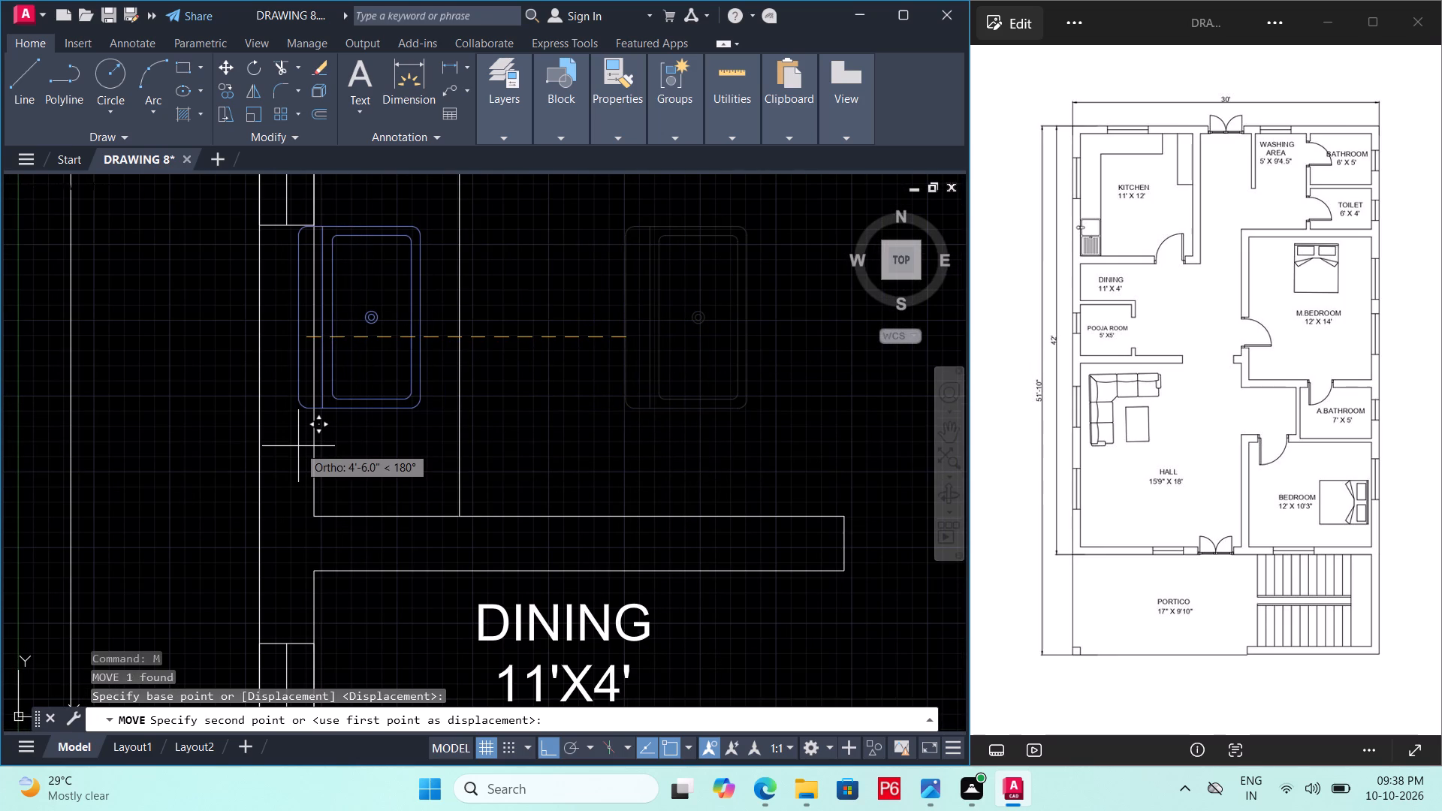
key(F8)
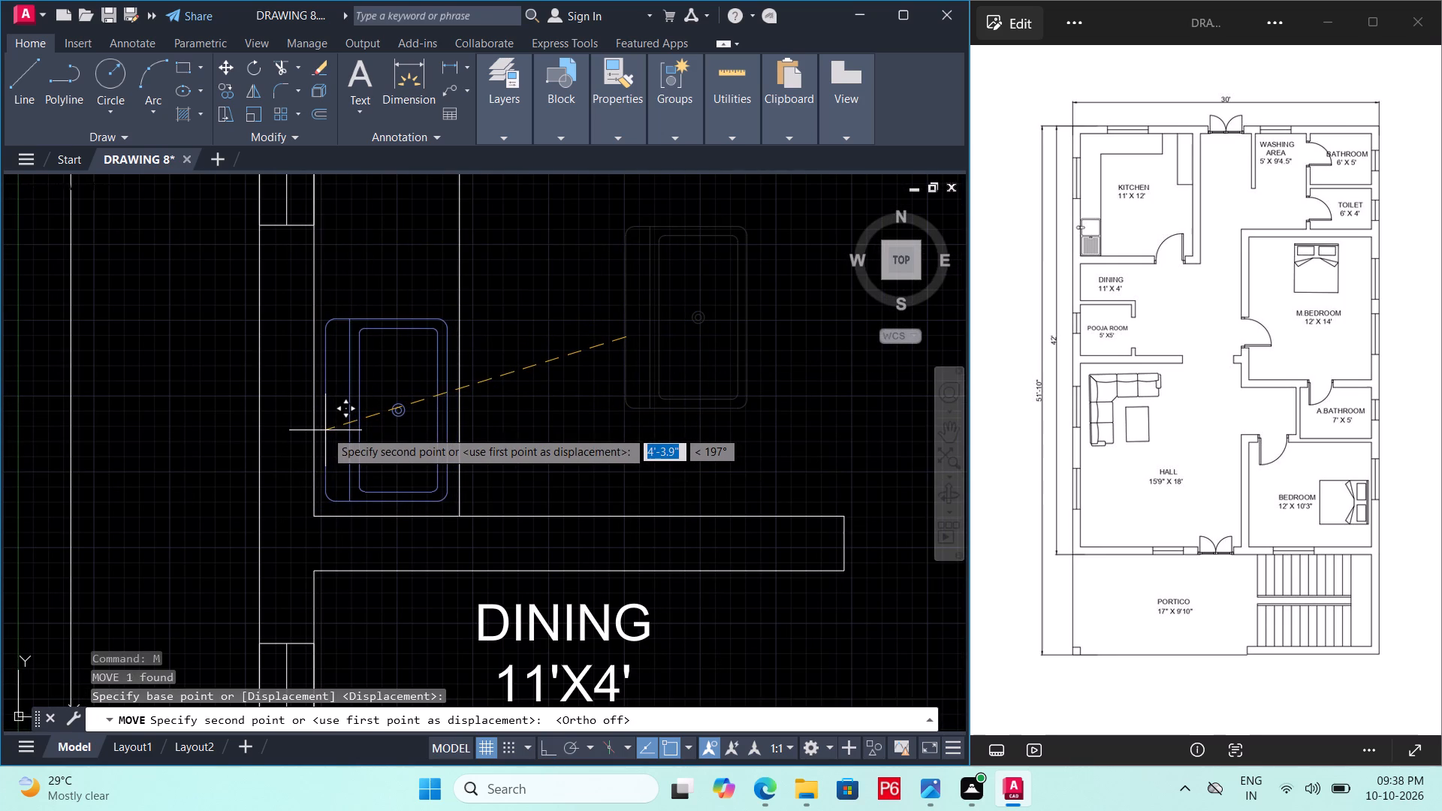
click(325, 430)
key(ctrl+s)
key(ctrl+s)
key(ctrl+s)
key(ctrl+s)
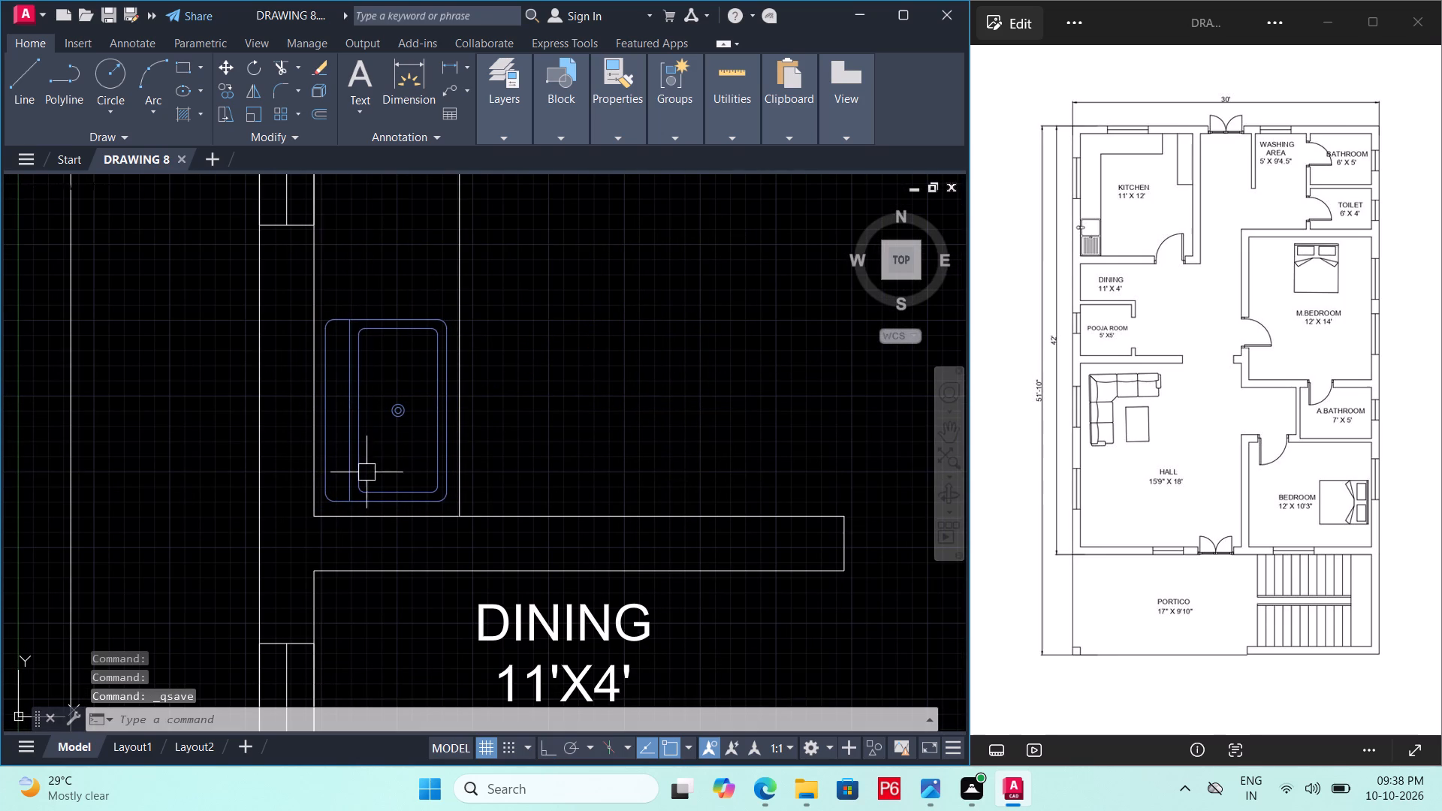
scroll(375, 465, down, 2)
middle_drag(475, 412, 454, 485)
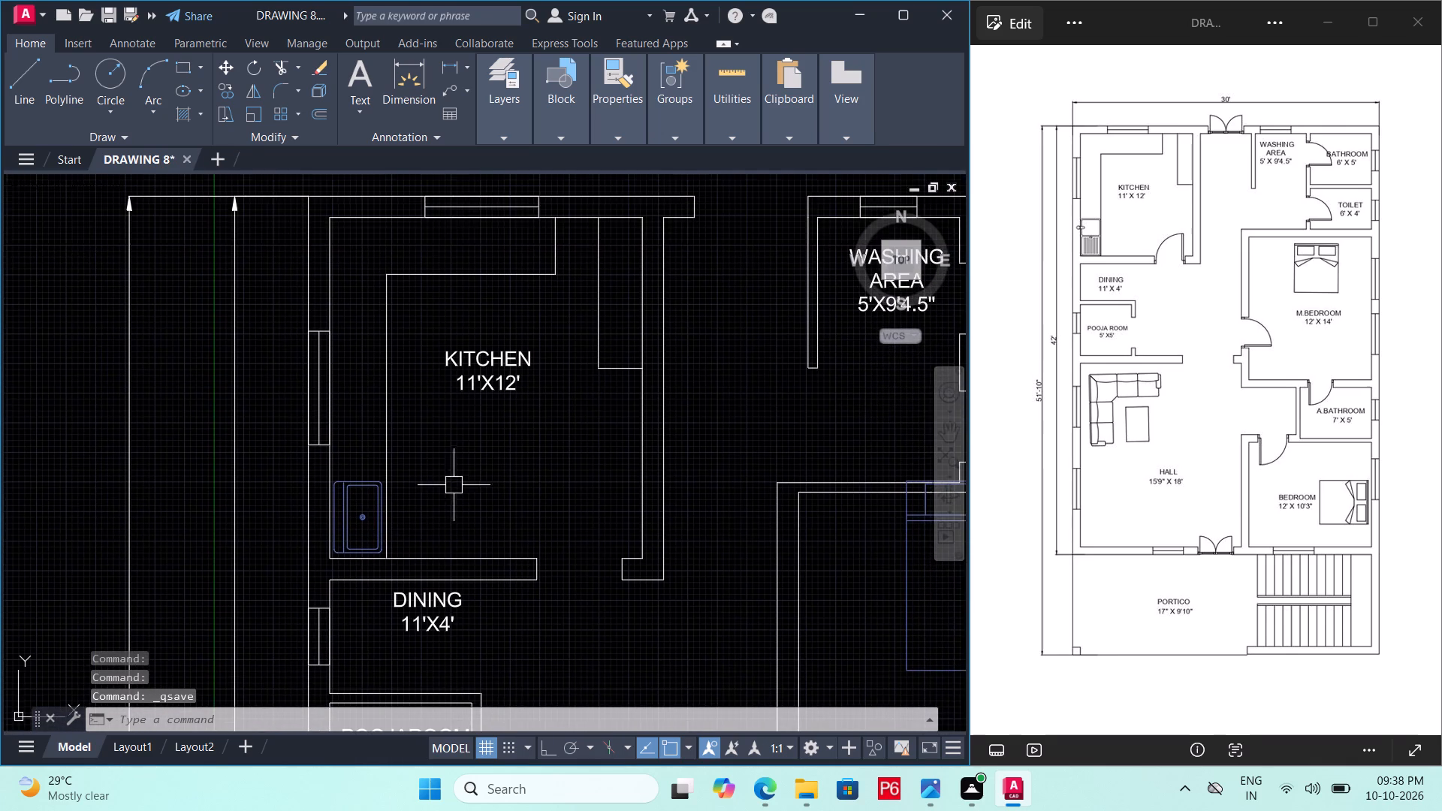
Copy the two-burner stove block from the spare fixtures onto the kitchen's west counter near the northwest corner, and save the drawing.
middle_drag(451, 500, 407, 400)
scroll(394, 373, down, 2)
middle_drag(548, 442, 509, 335)
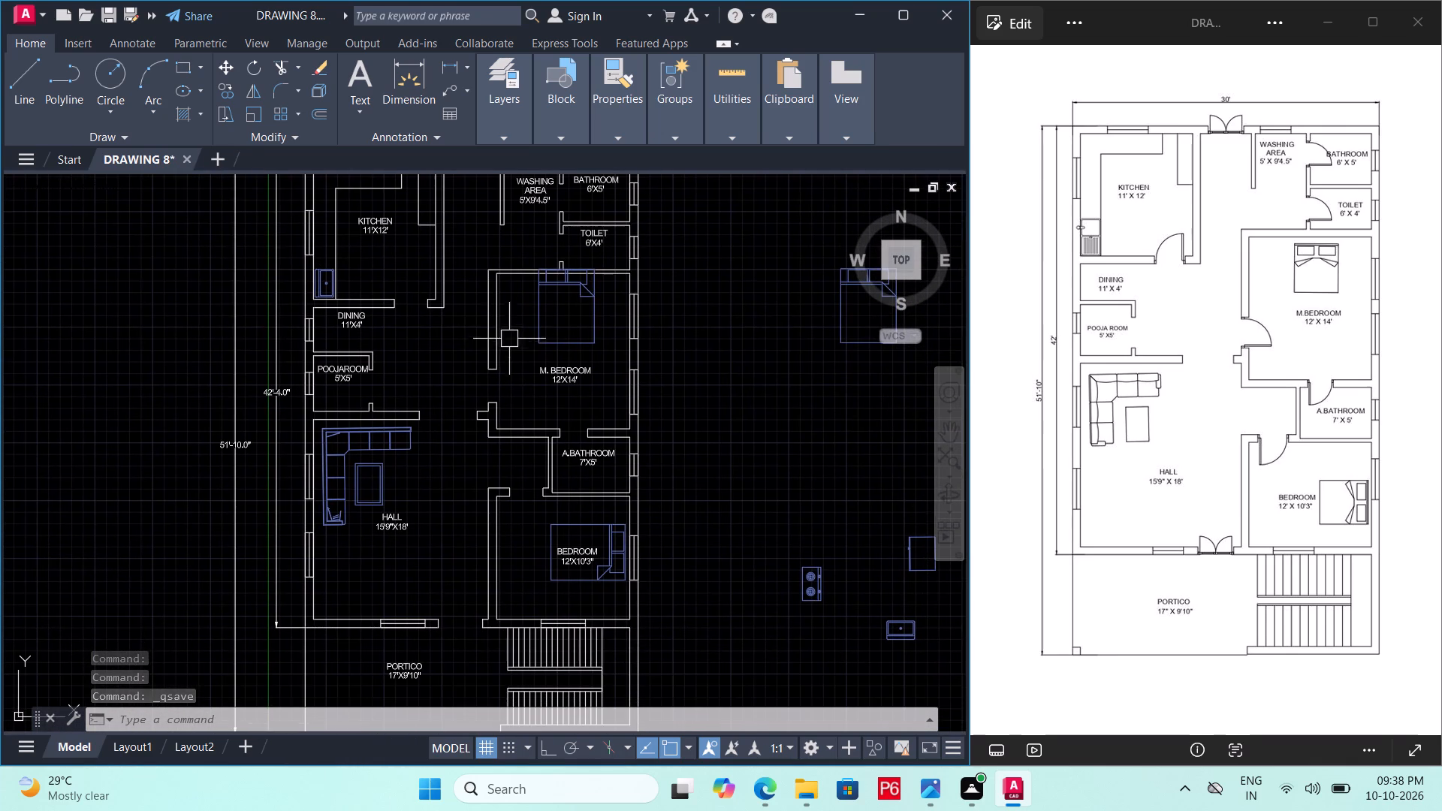
click(808, 591)
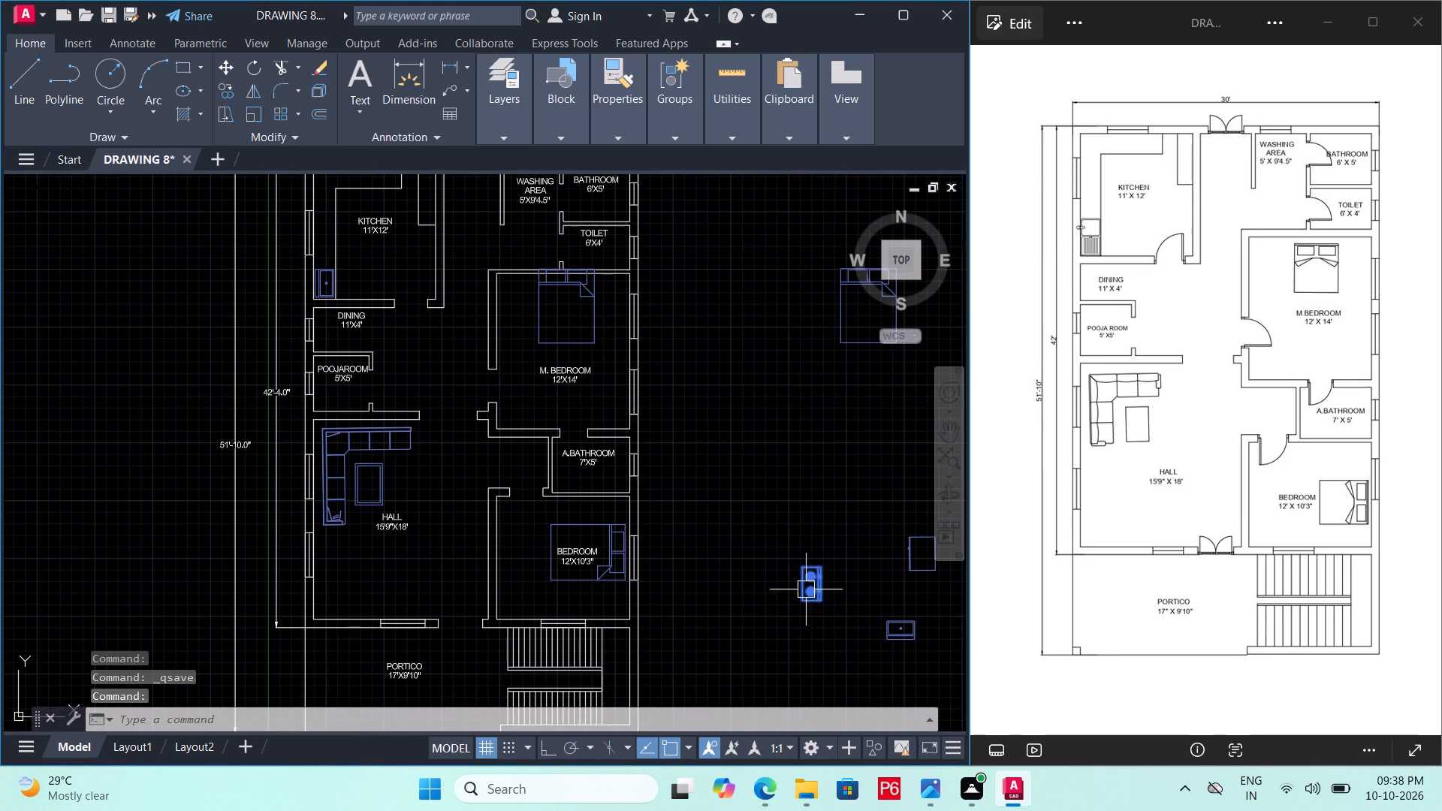
key(c)
key(o)
key(space)
double_click(805, 587)
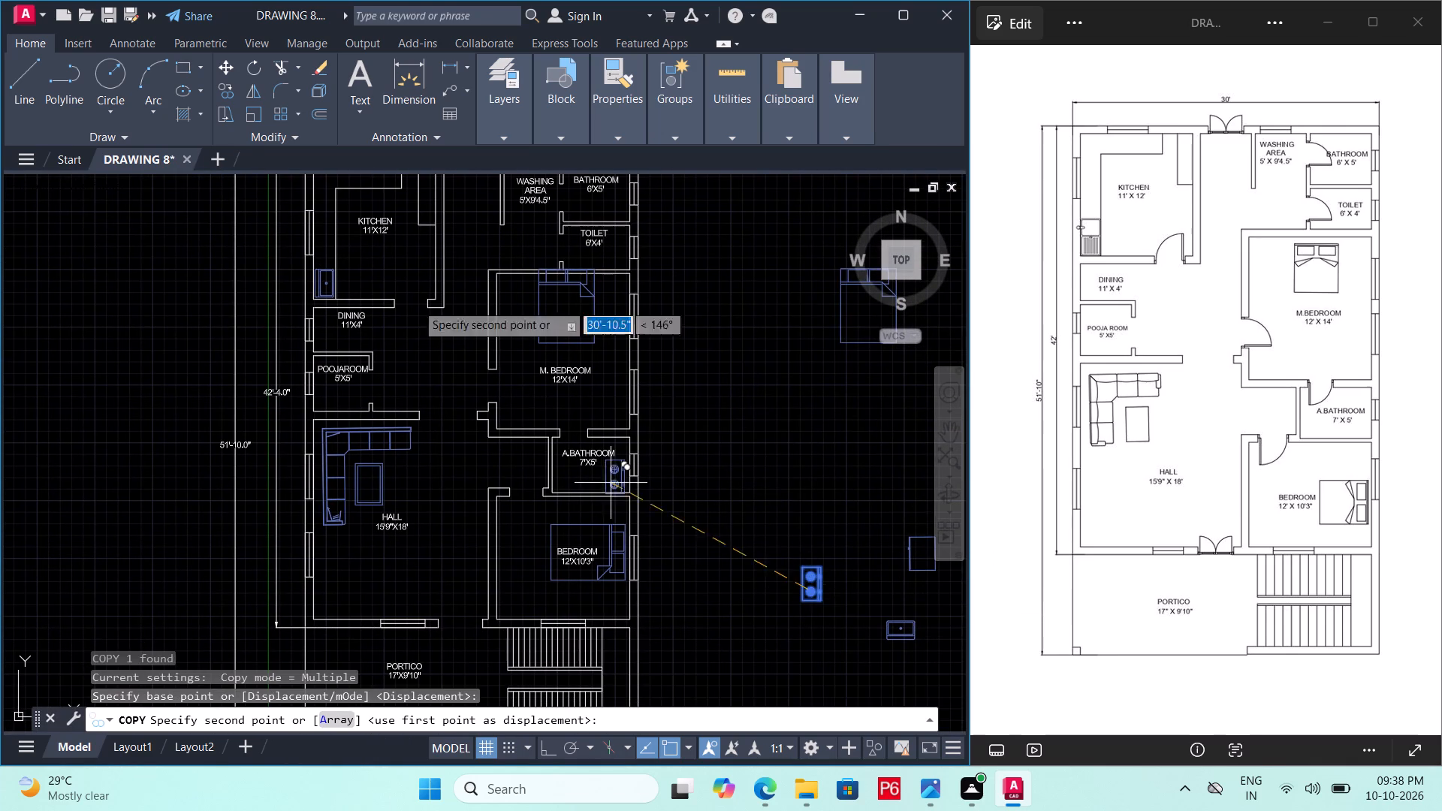
middle_drag(339, 234, 532, 373)
scroll(516, 340, up, 2)
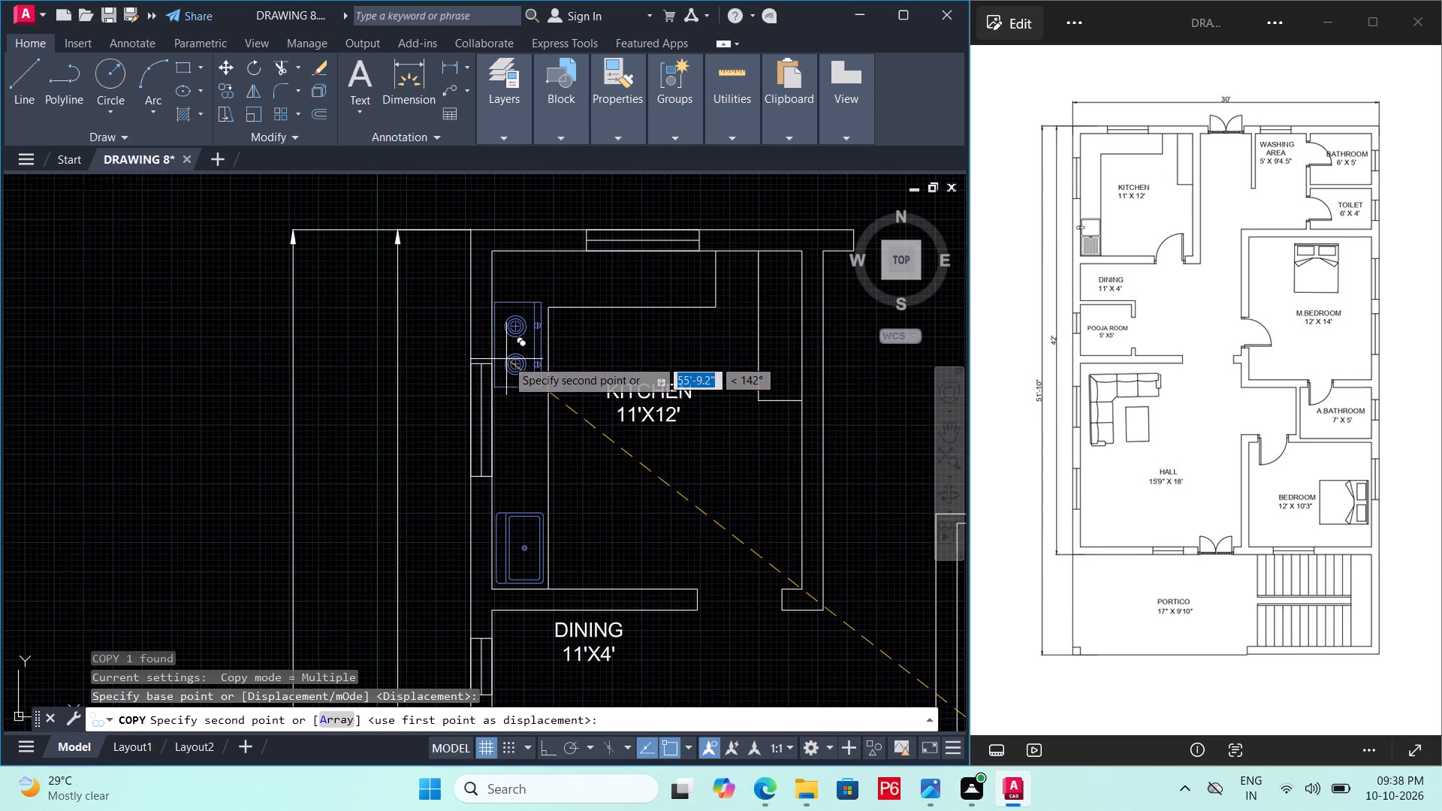
click(508, 353)
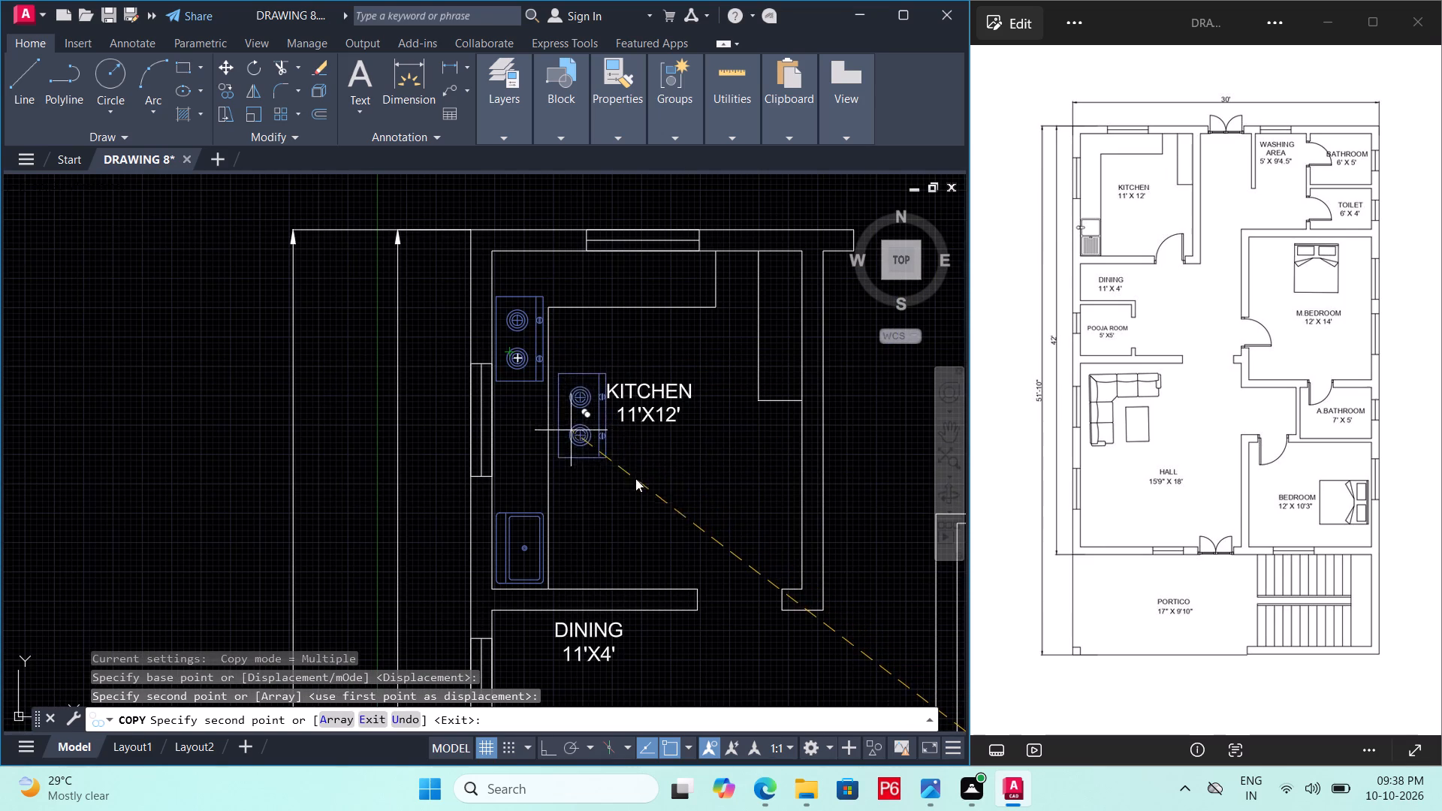
key(ctrl+s)
key(ctrl+s)
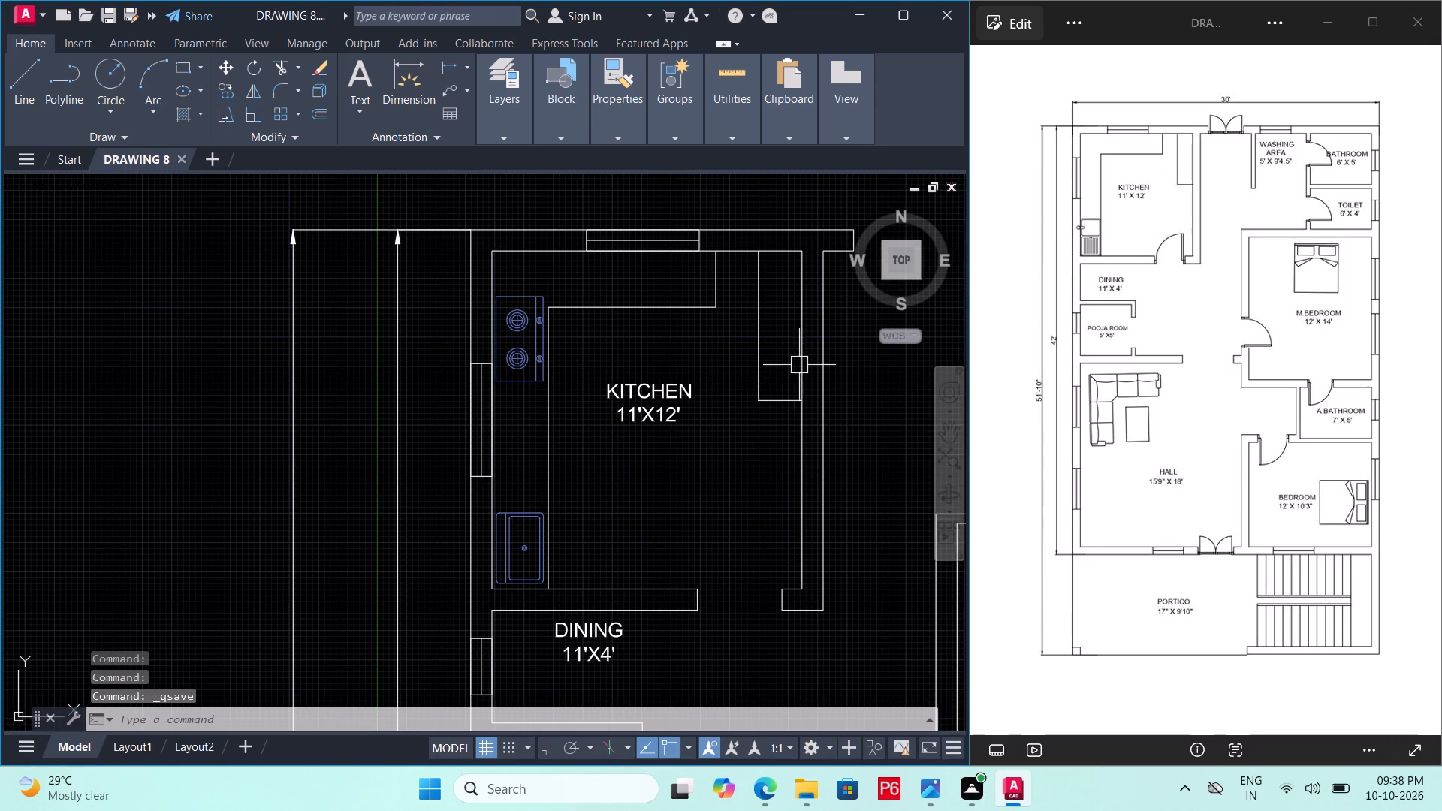
Delete the second counter outline along the kitchen's east wall.
click(777, 375)
double_click(733, 418)
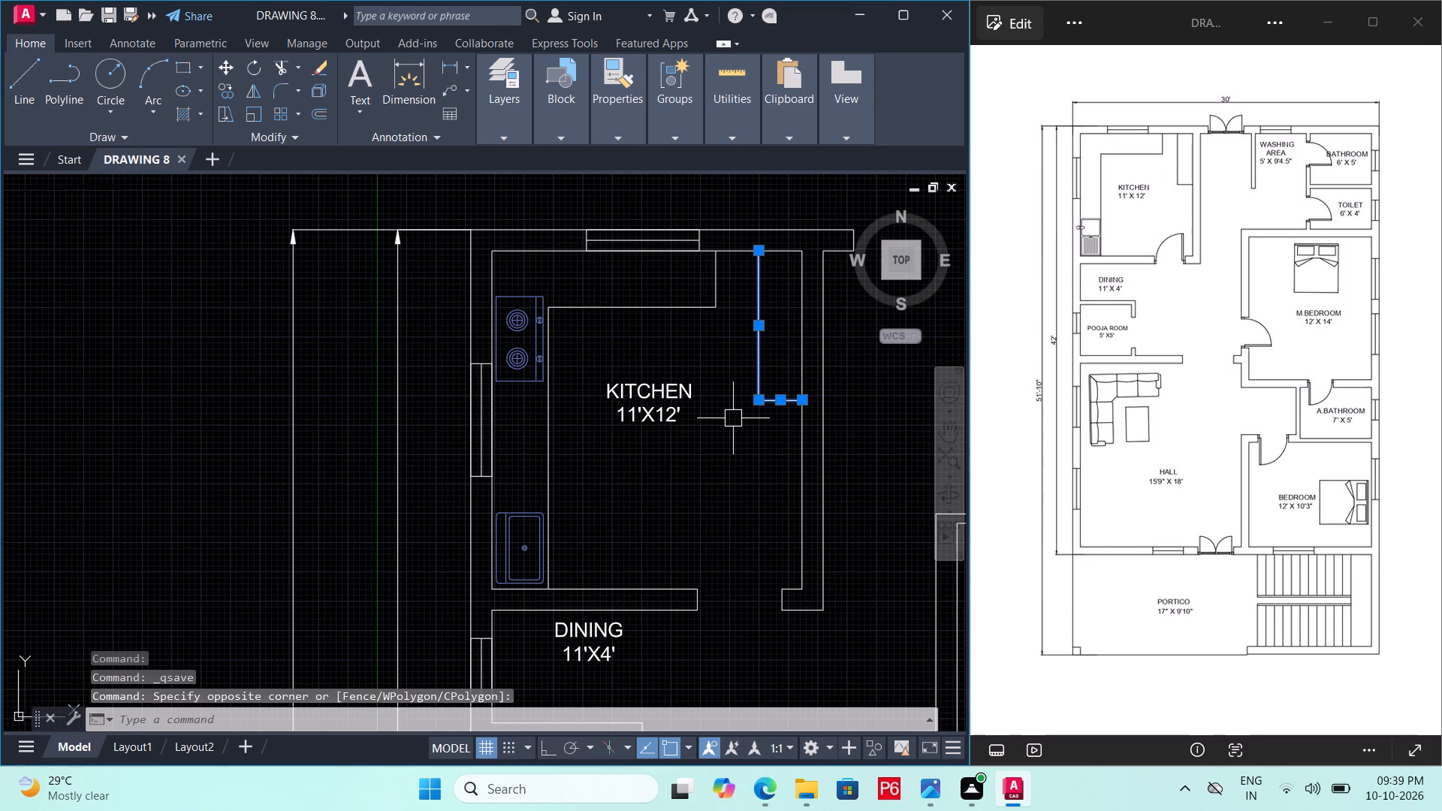
key(Delete)
Copy the plain rectangular refrigerator block from the spare fixtures into the kitchen, east of the room label.
middle_drag(744, 358, 618, 326)
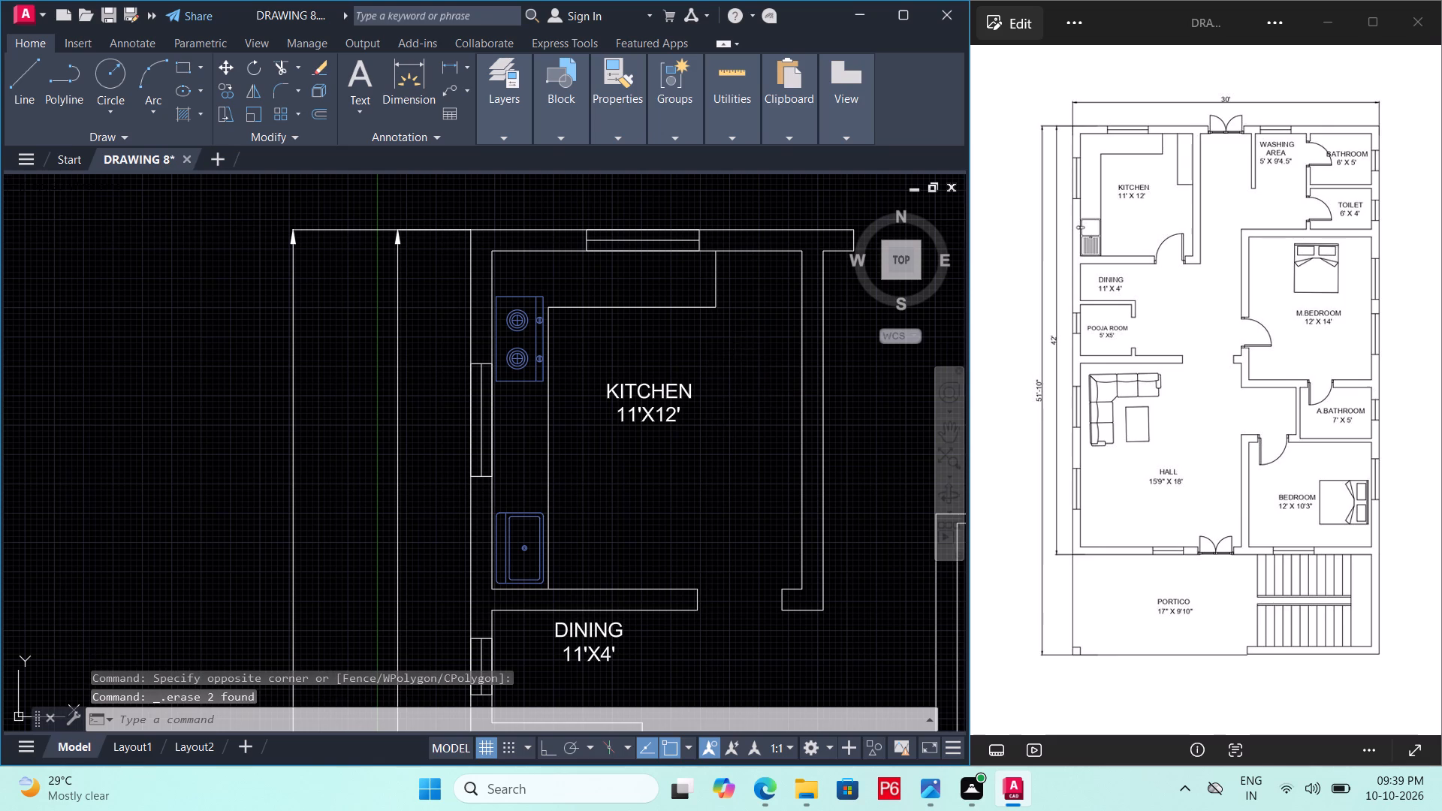
middle_drag(618, 326, 493, 306)
scroll(490, 306, down, 3)
click(813, 514)
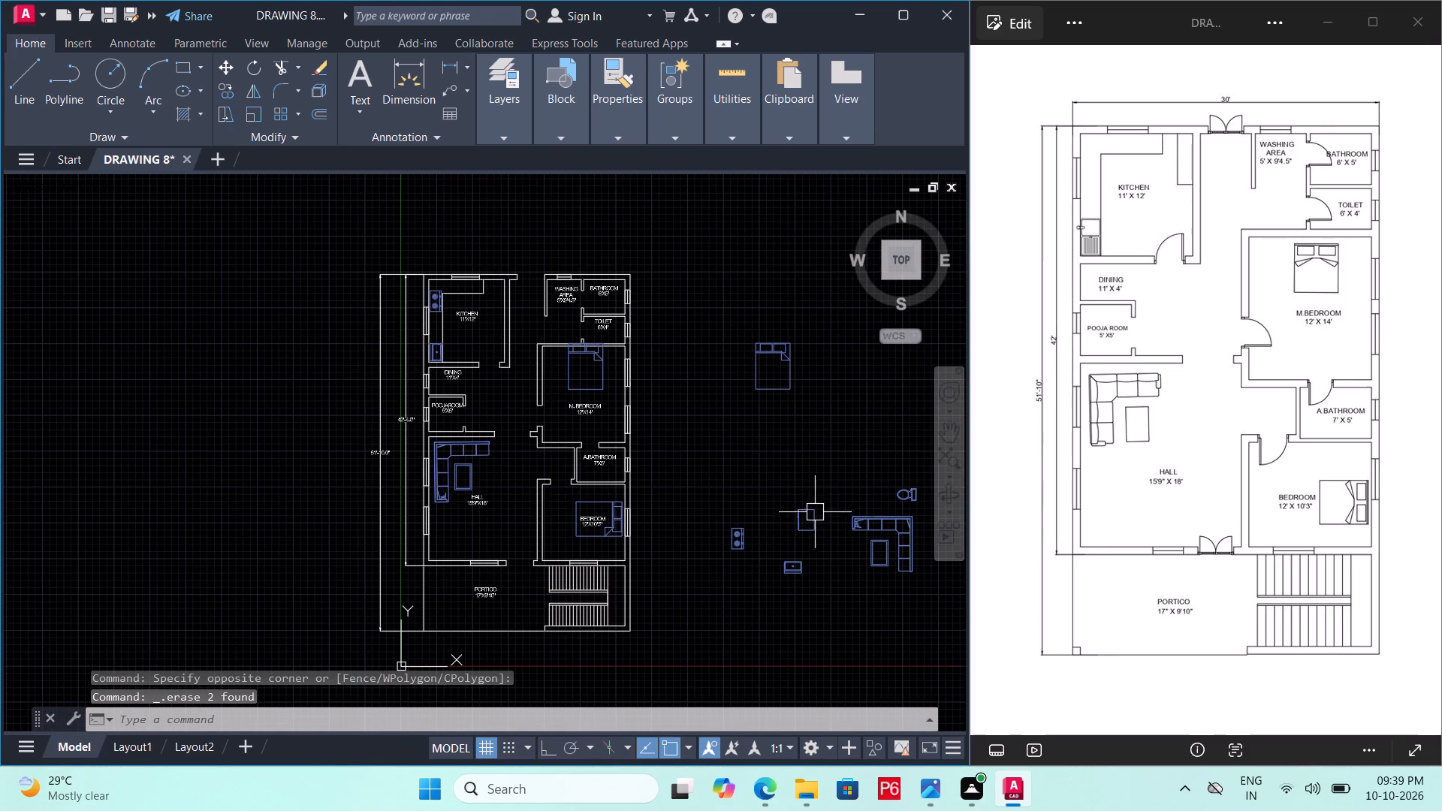
text(CO)
key(space)
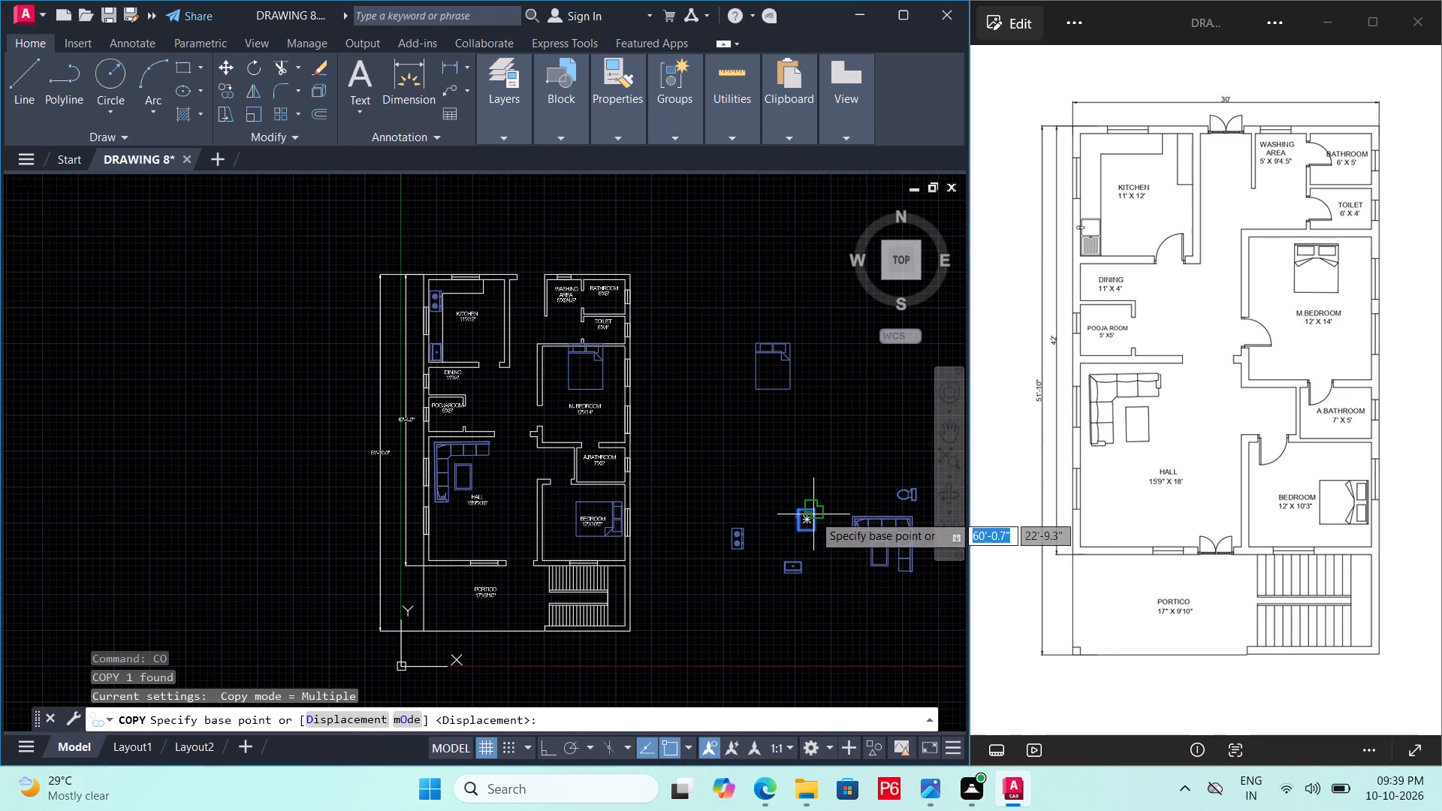
click(813, 514)
scroll(614, 312, up, 3)
scroll(294, 315, up, 1)
middle_drag(294, 316, 543, 369)
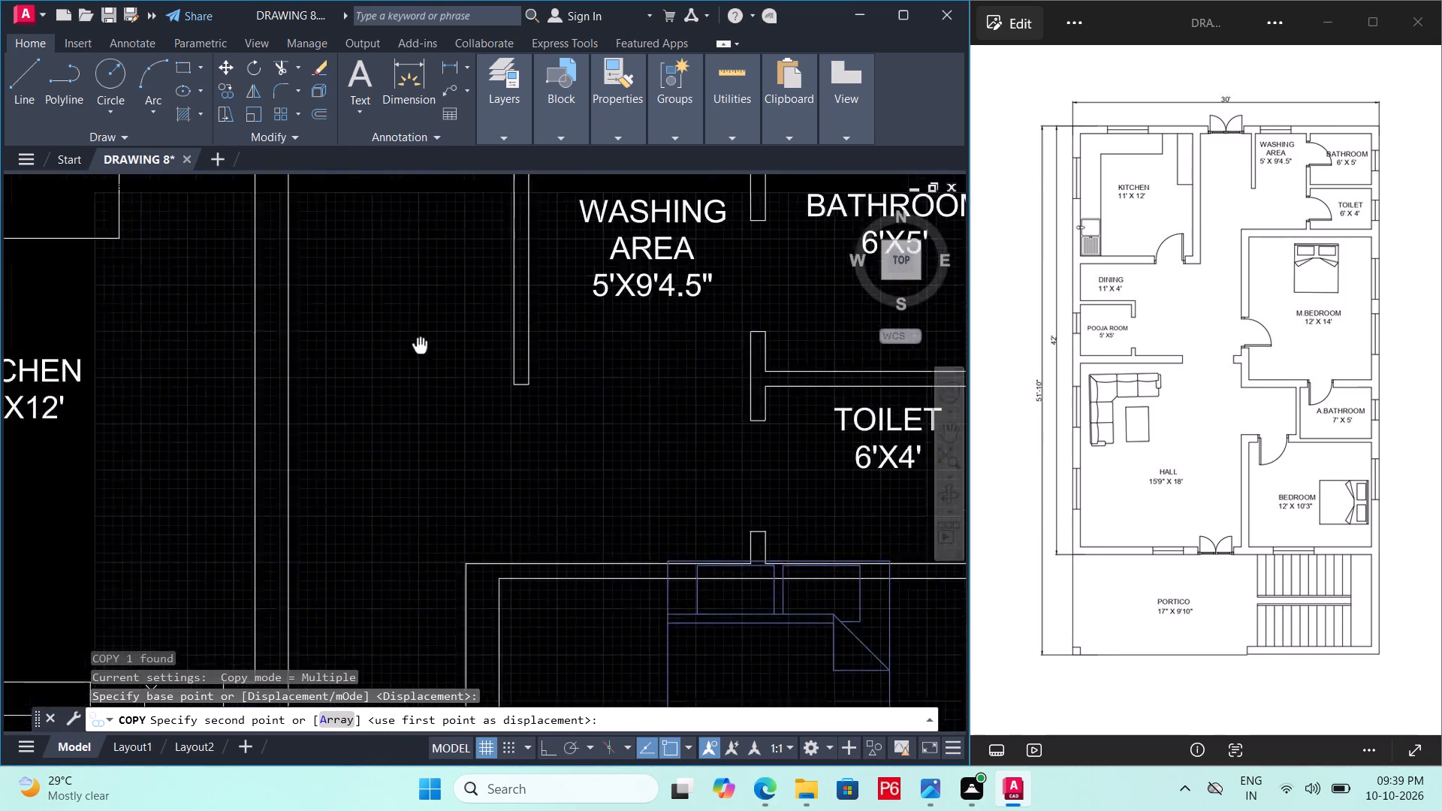
middle_drag(543, 369, 671, 389)
double_click(463, 340)
key(Escape)
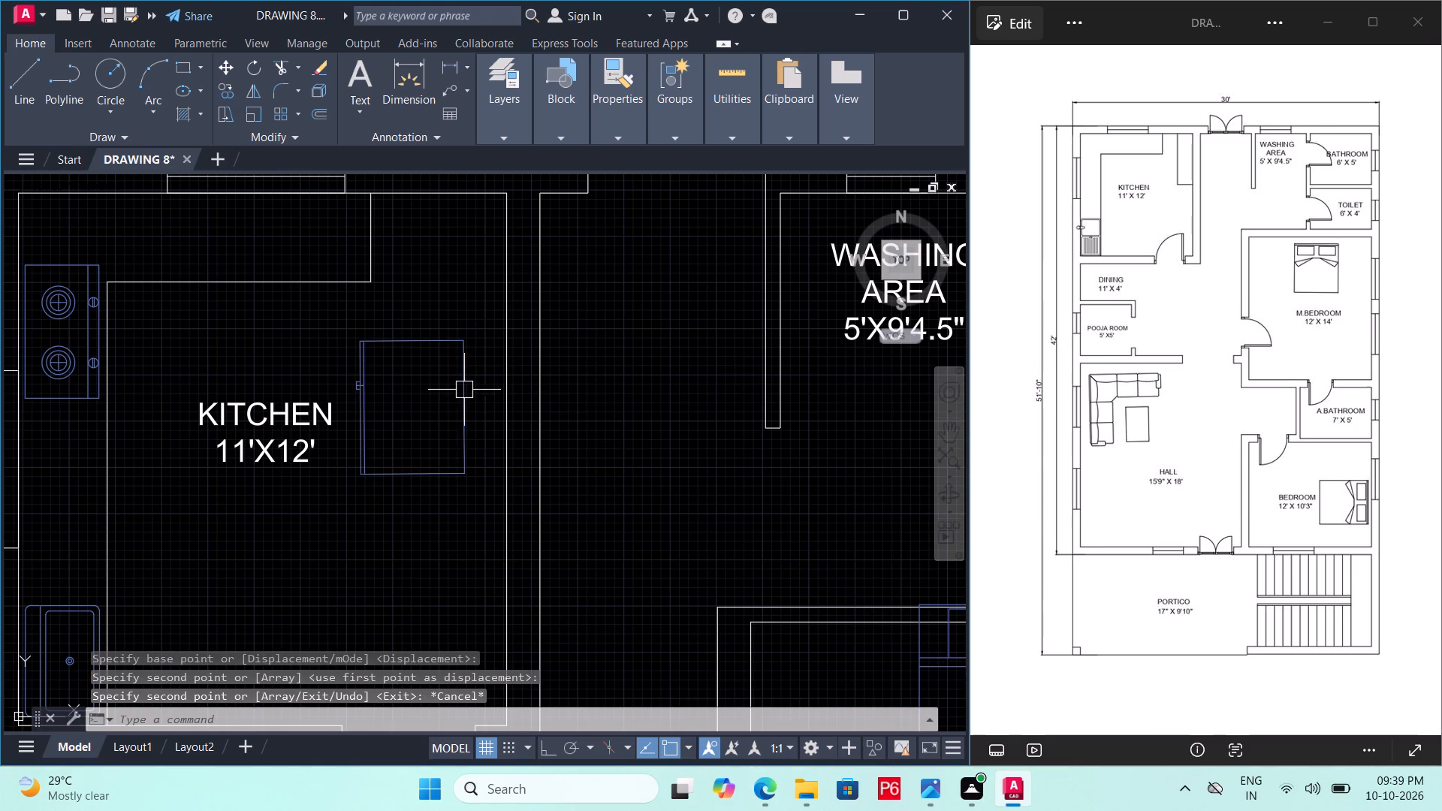
Rotate the copied refrigerator 90° counterclockwise about its southeast corner, using Ortho, so its front faces south.
click(463, 399)
key(r)
key(o)
key(space)
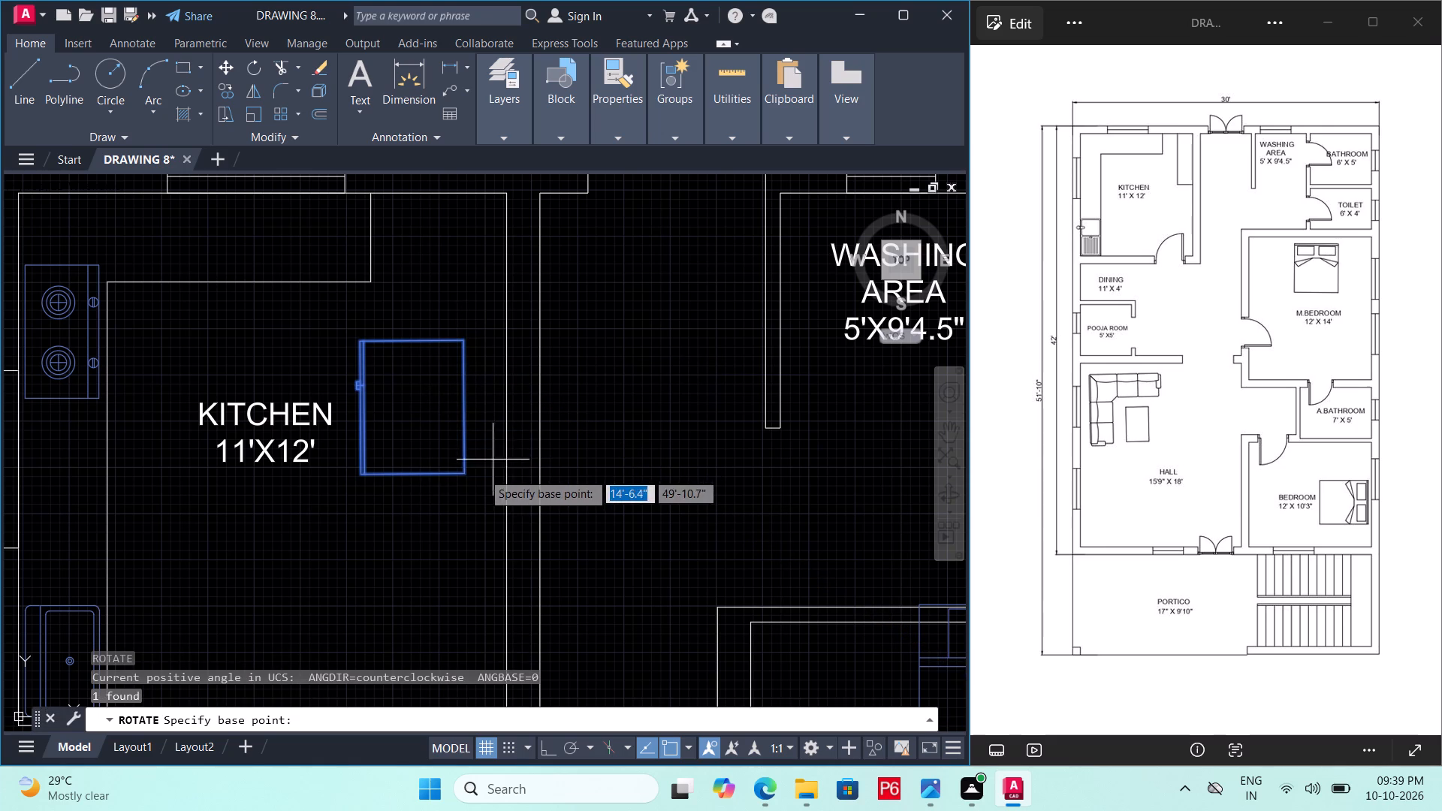
click(461, 478)
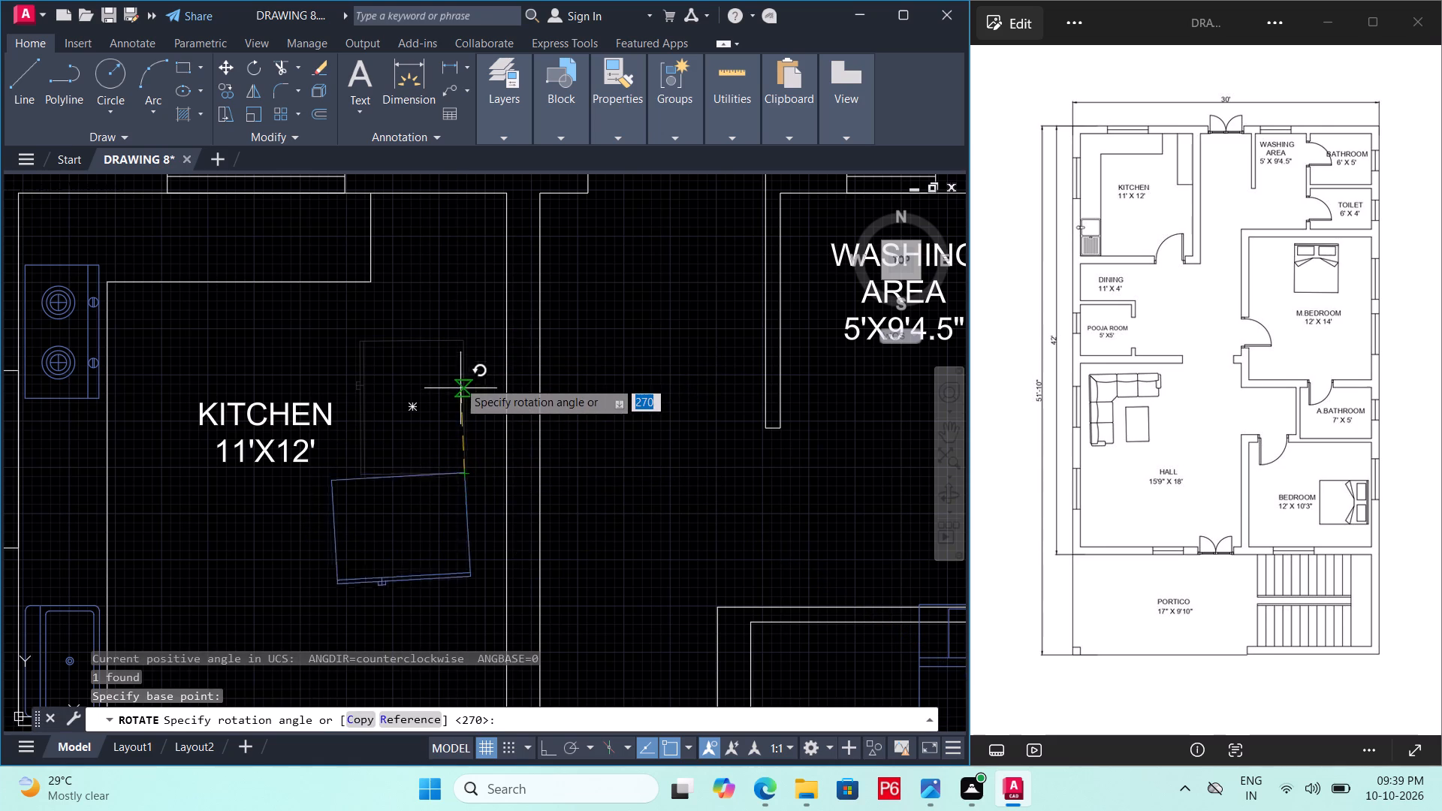
key(F8)
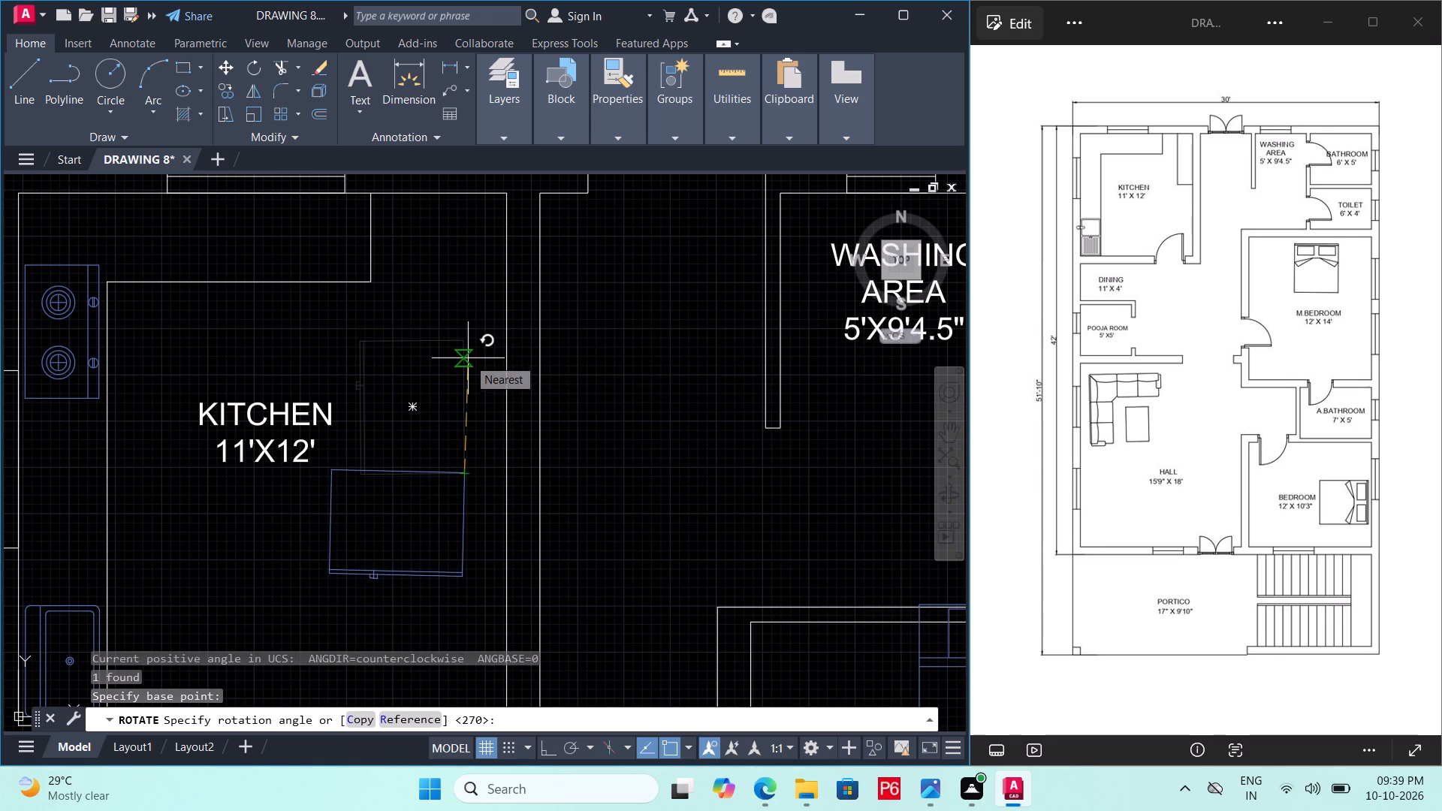
click(430, 318)
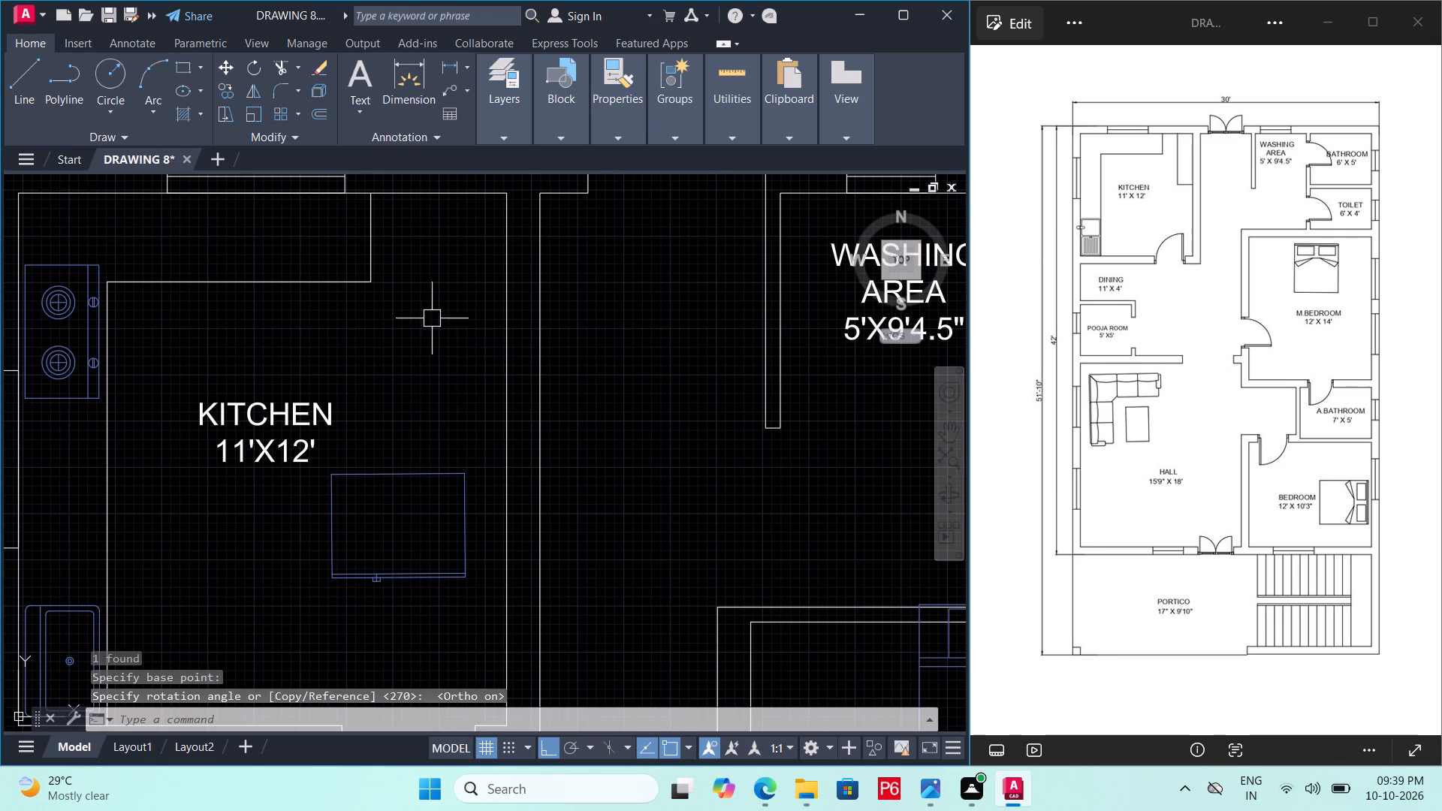
Move the refrigerator by its northeast corner into the kitchen's inner northeast corner with Ortho off, and save the drawing.
click(437, 469)
text(M)
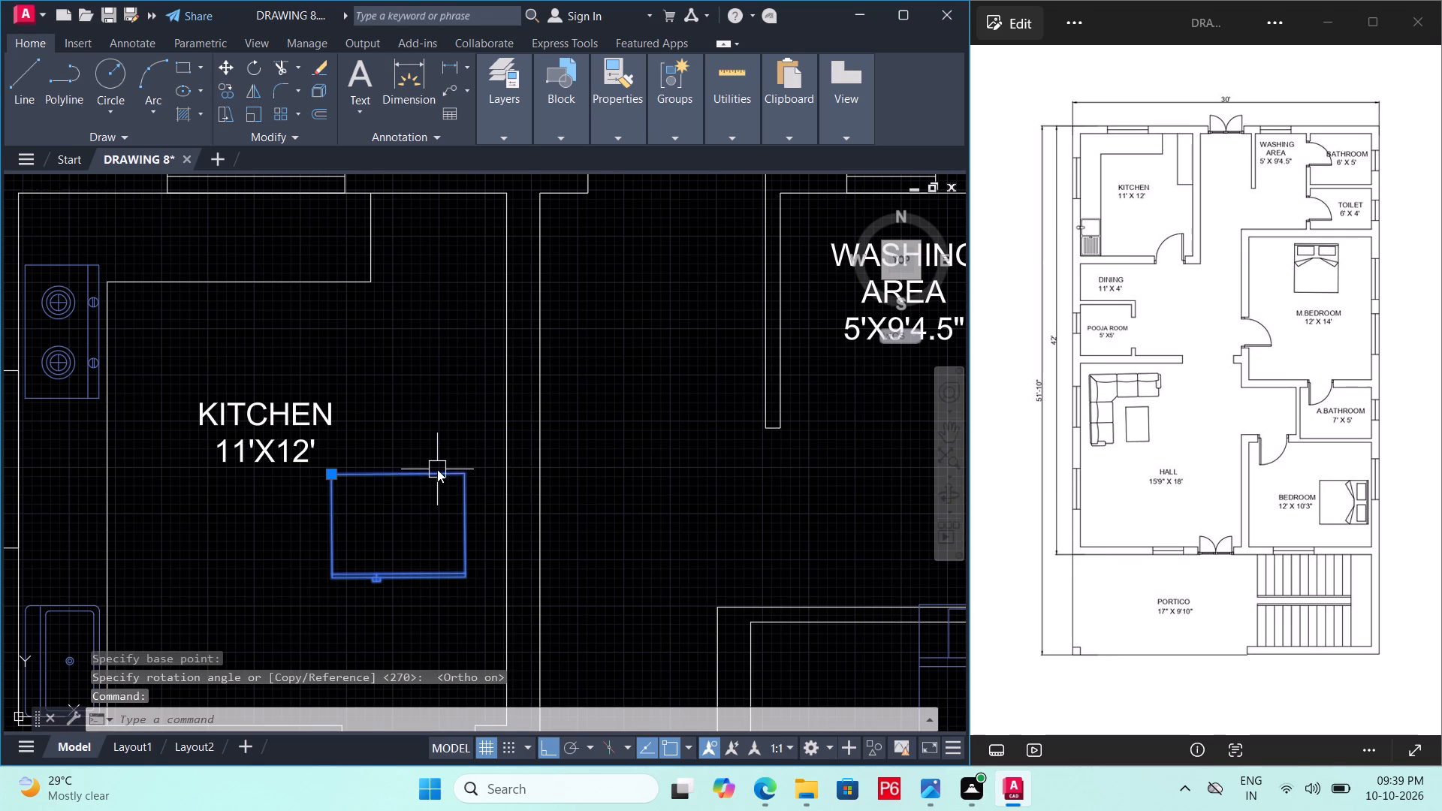
key(space)
click(462, 474)
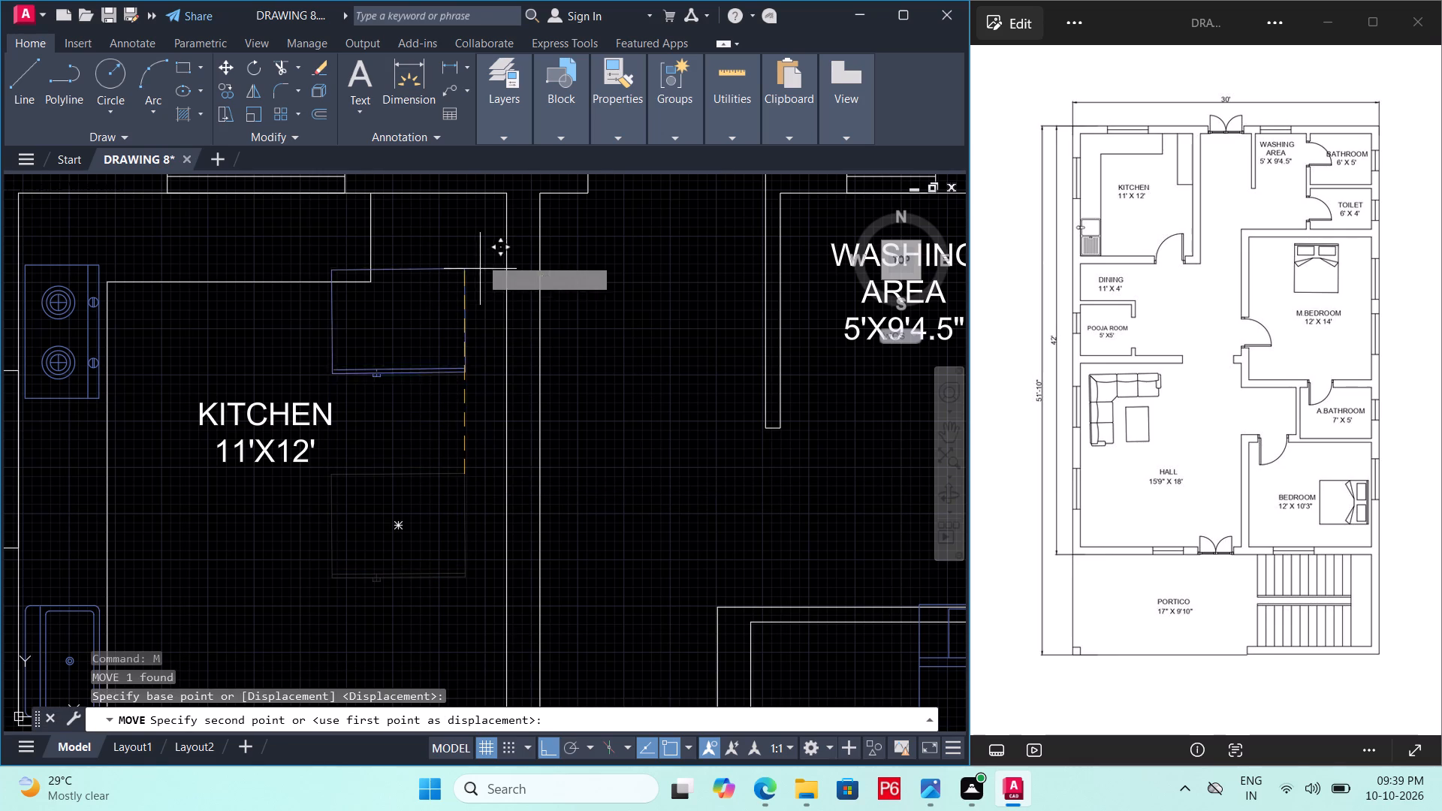
key(F8)
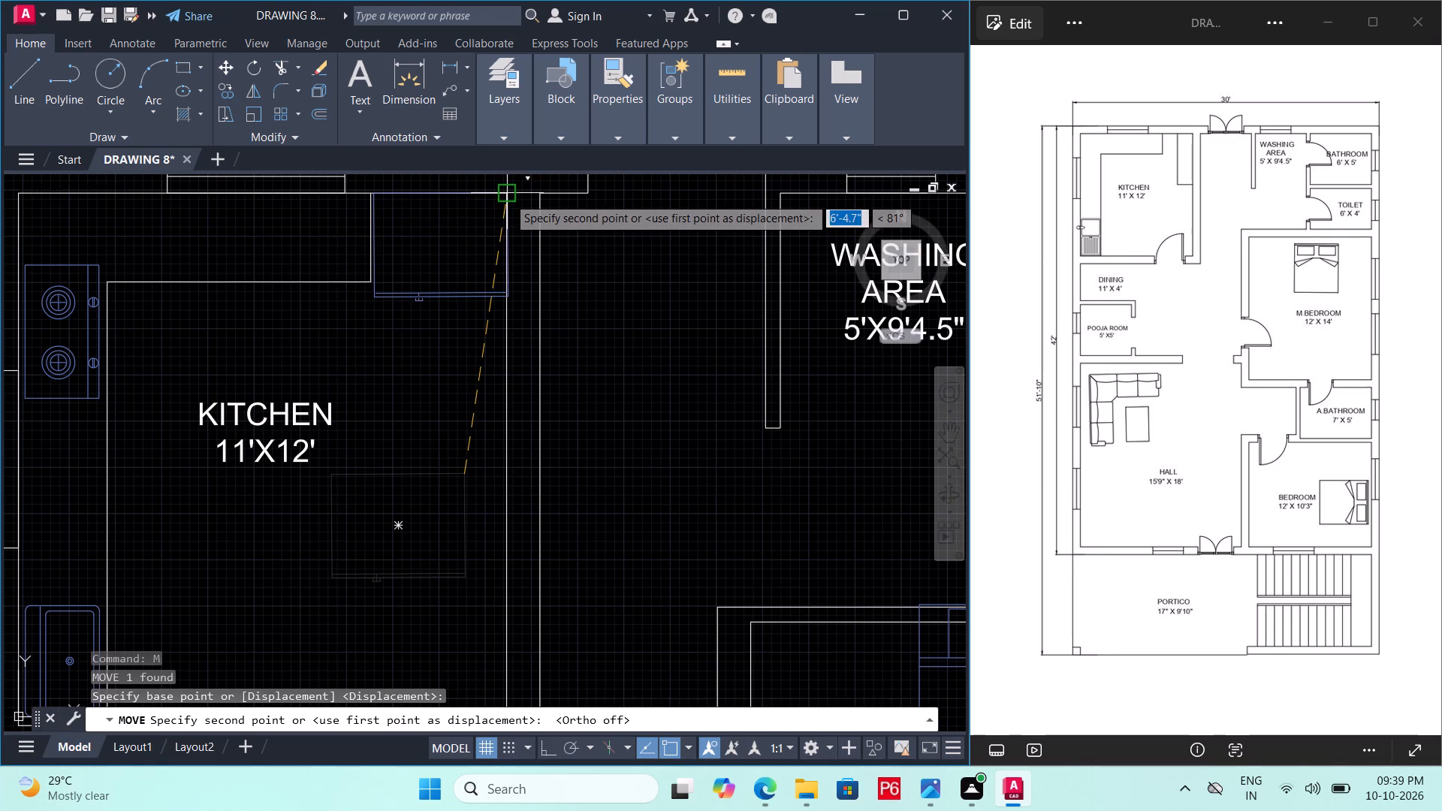
click(508, 197)
middle_click(425, 428)
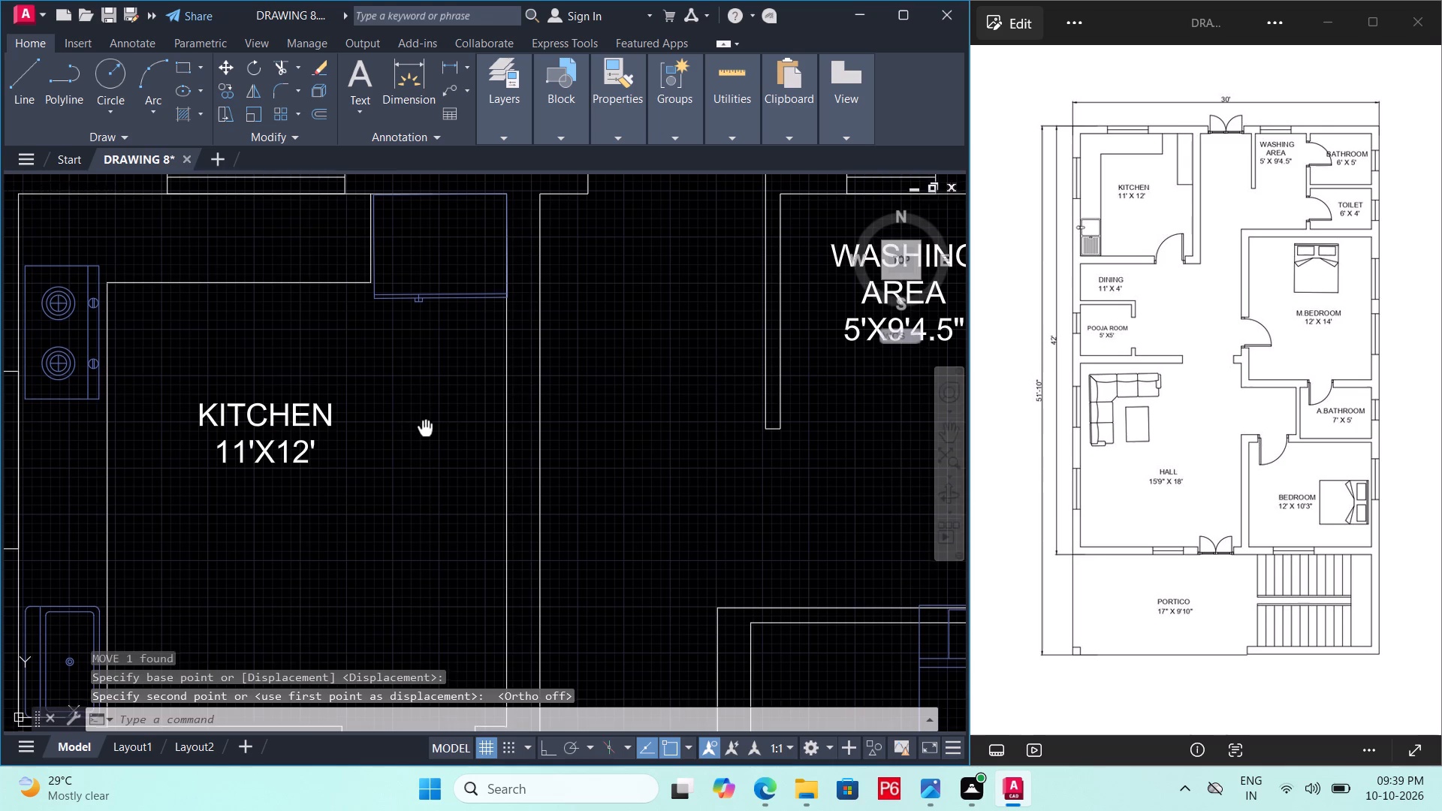
key(ctrl+s)
key(ctrl+s)
key(ctrl+s)
key(ctrl+s)
Move the stove slightly south along the kitchen's west counter, keeping it within the counter depth, and save the drawing.
scroll(424, 424, down, 1)
middle_drag(424, 424, 438, 413)
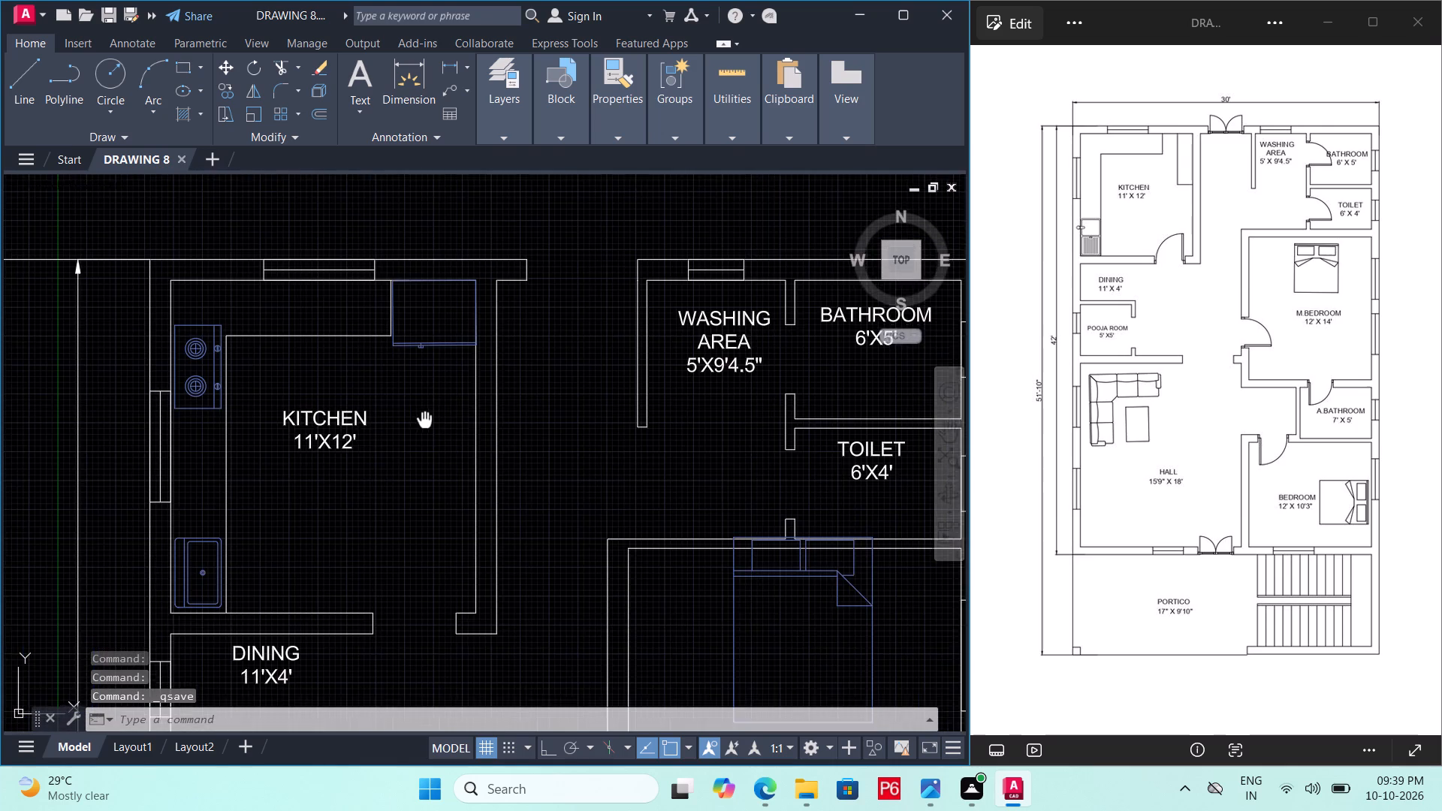
middle_drag(438, 413, 469, 405)
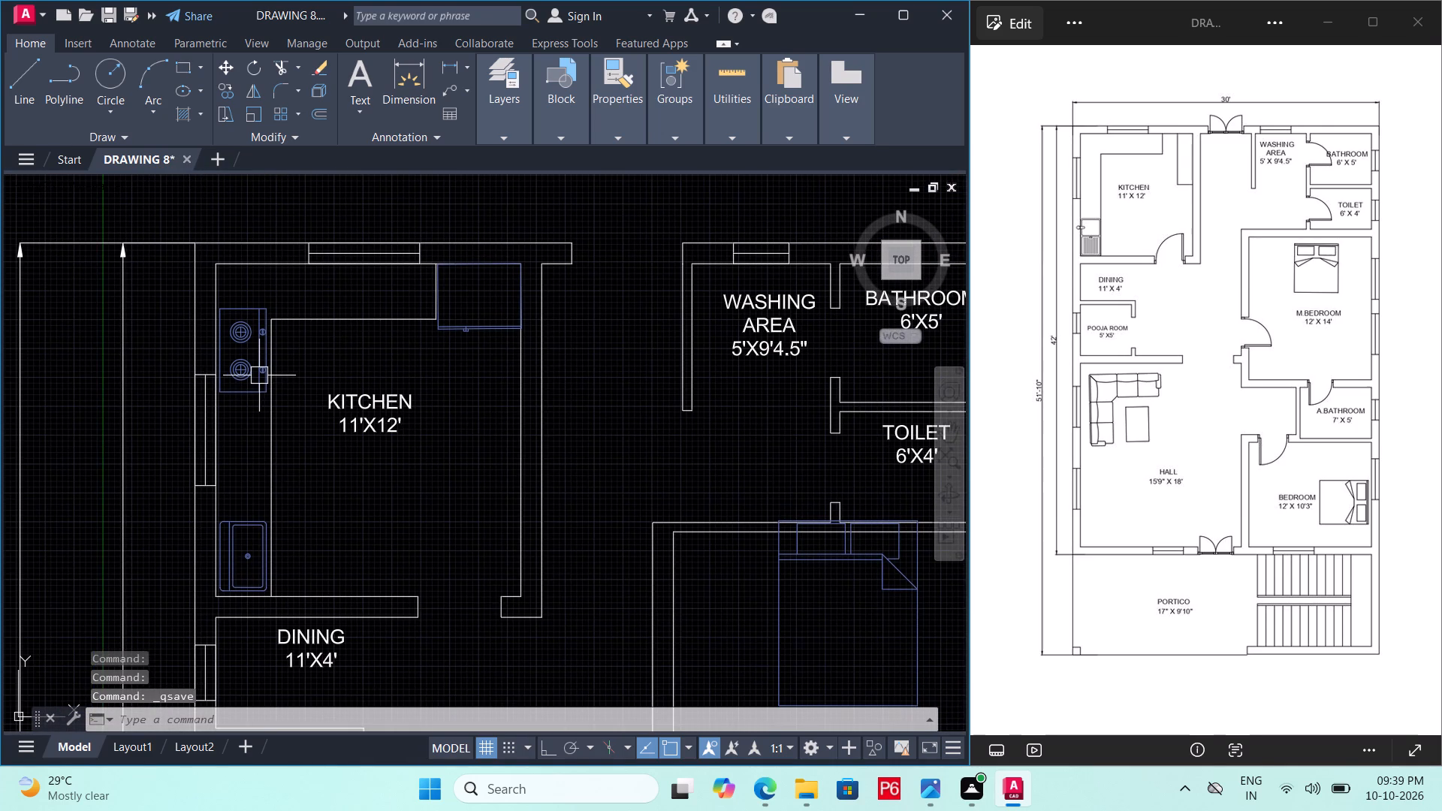
click(255, 381)
text(M)
key(space)
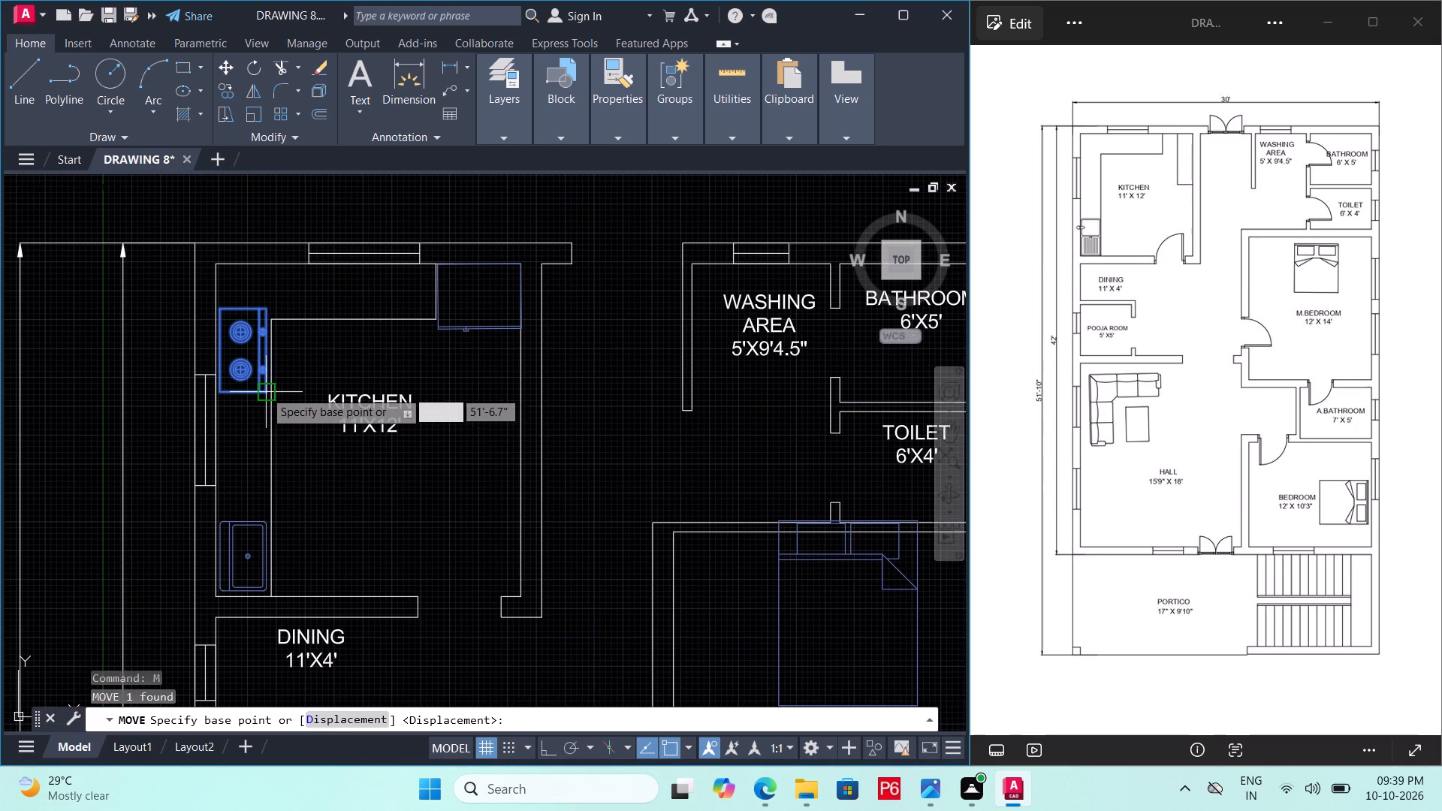
scroll(265, 390, up, 3)
click(262, 390)
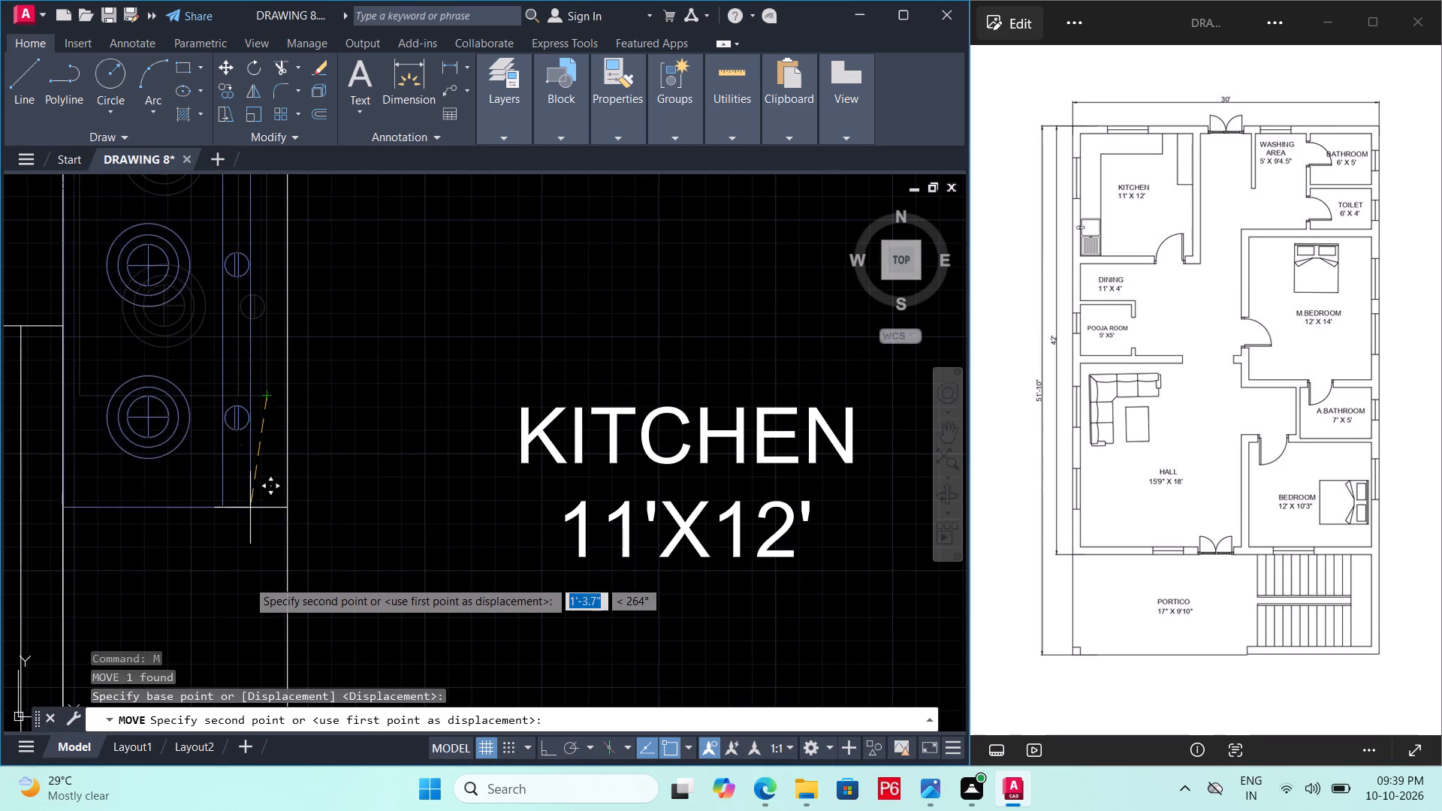
scroll(251, 544, down, 1)
scroll(251, 544, up, 1)
scroll(270, 502, down, 1)
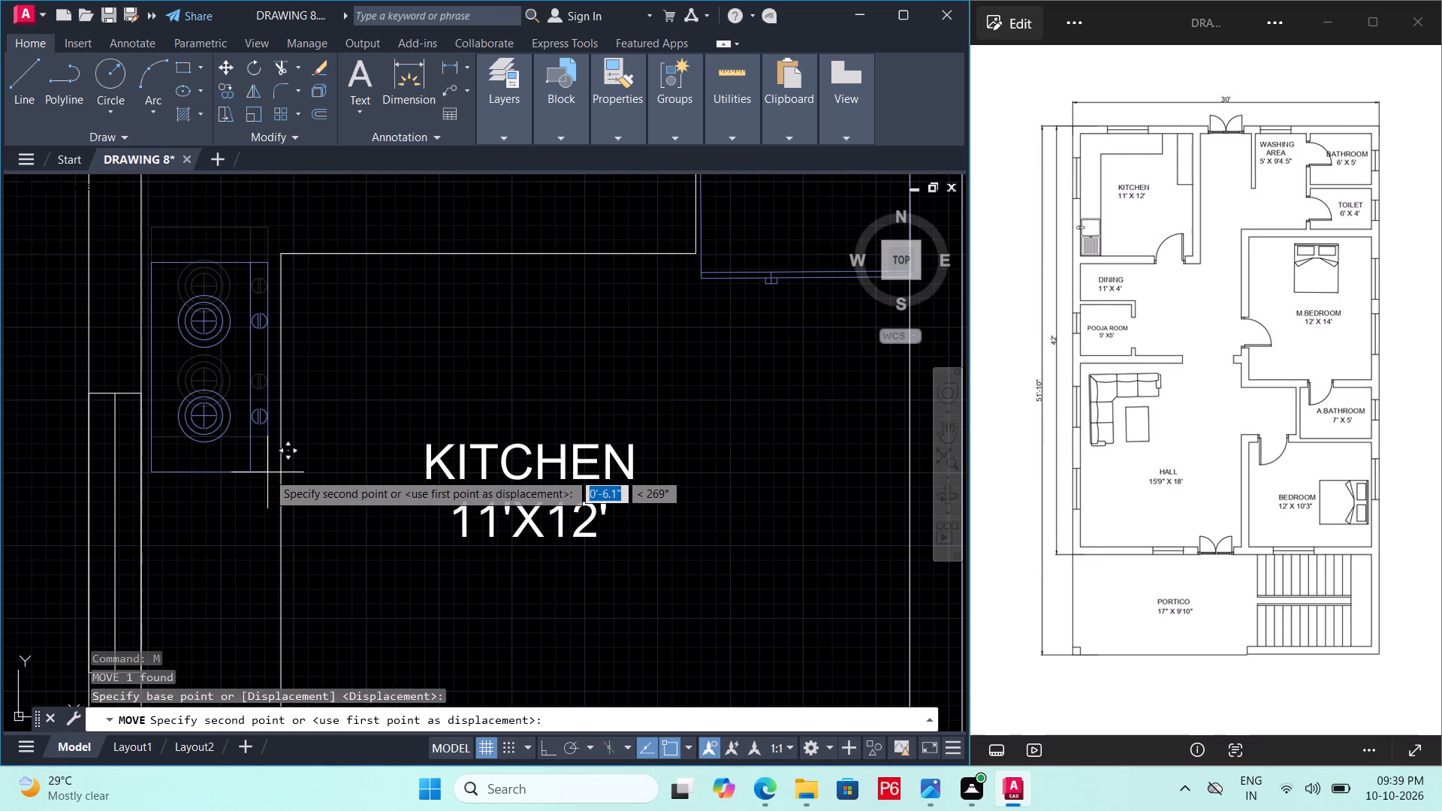
click(268, 467)
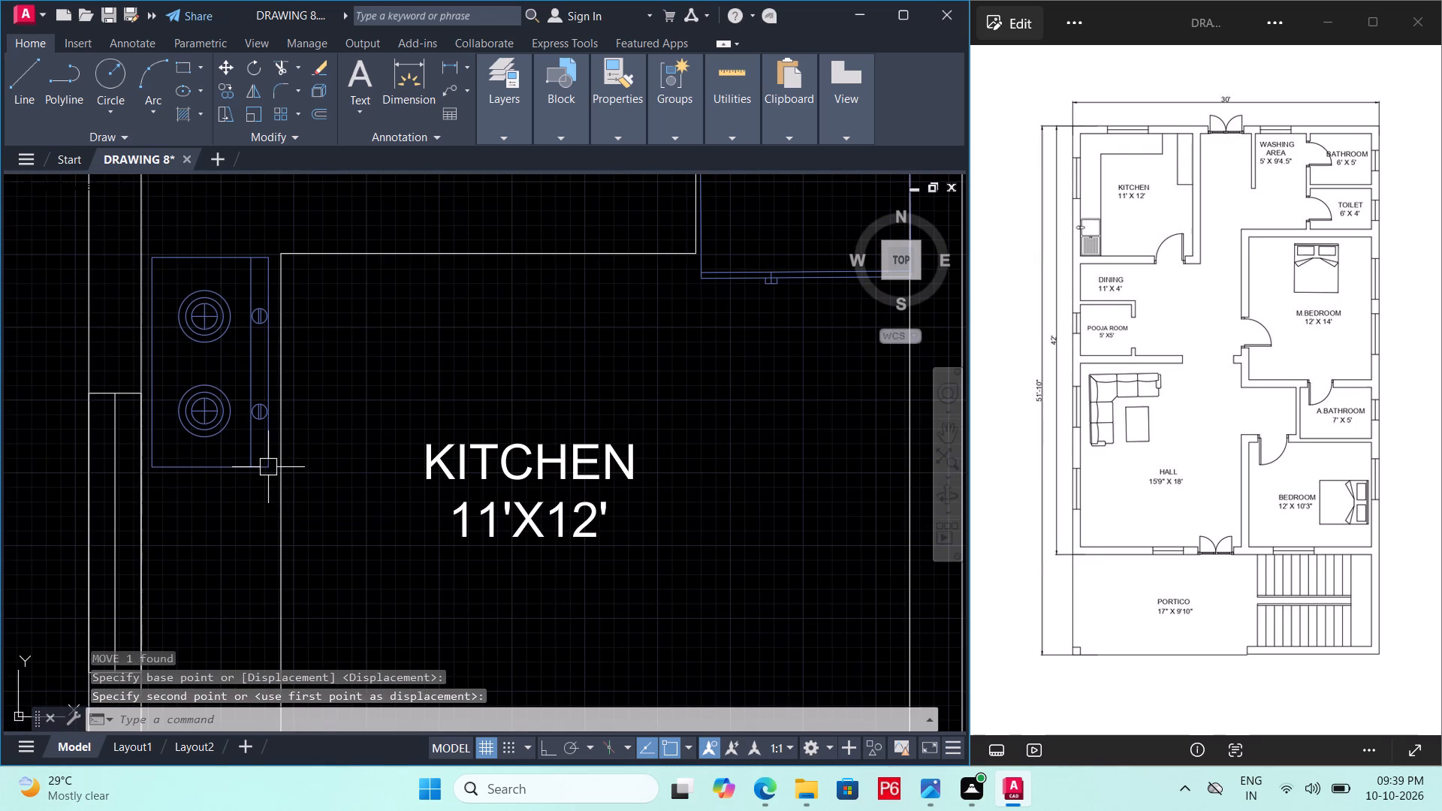
key(ctrl+s)
key(ctrl+s)
key(ctrl+s)
ctrl+scroll(318, 460, down, 3)
middle_drag(357, 374, 407, 303)
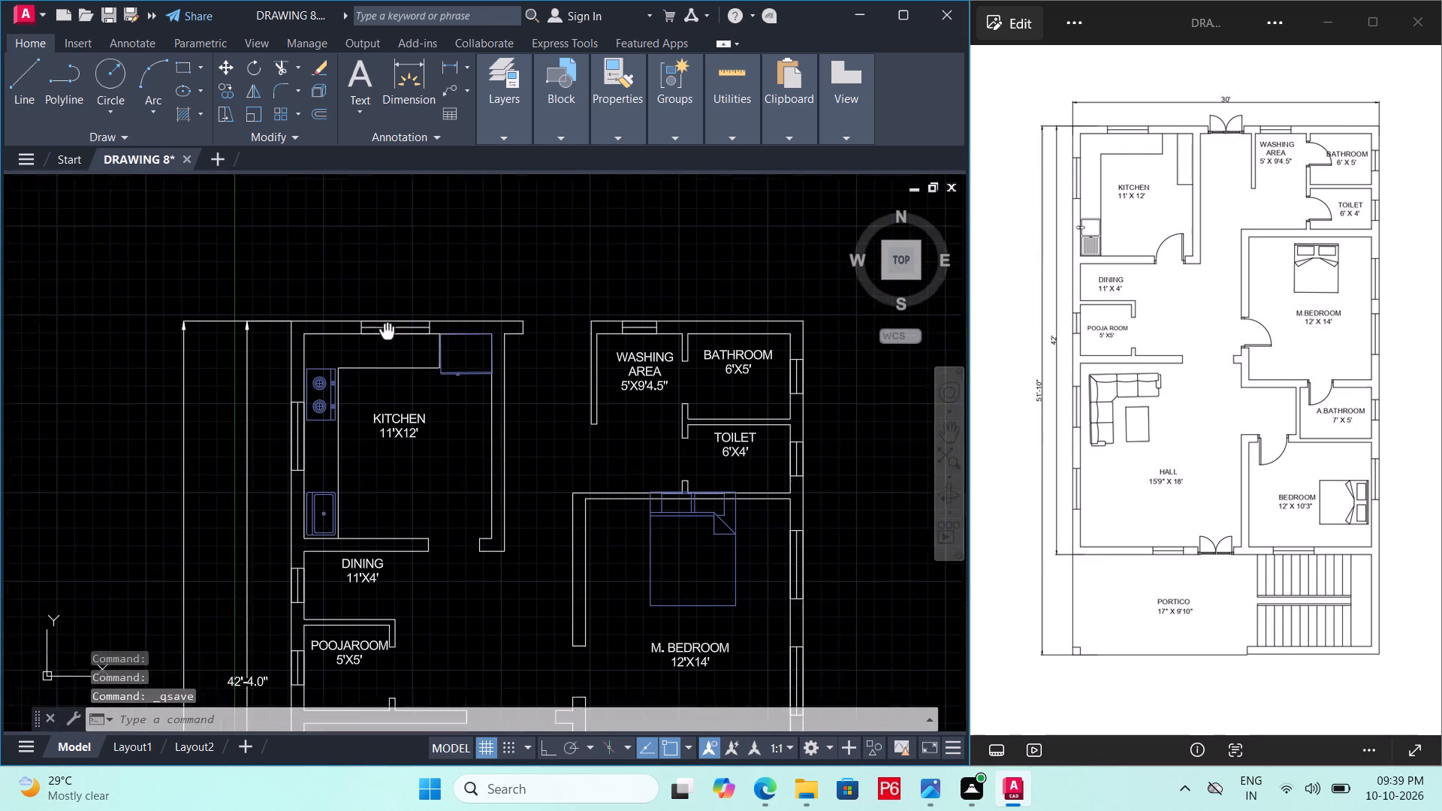
middle_drag(407, 303, 409, 301)
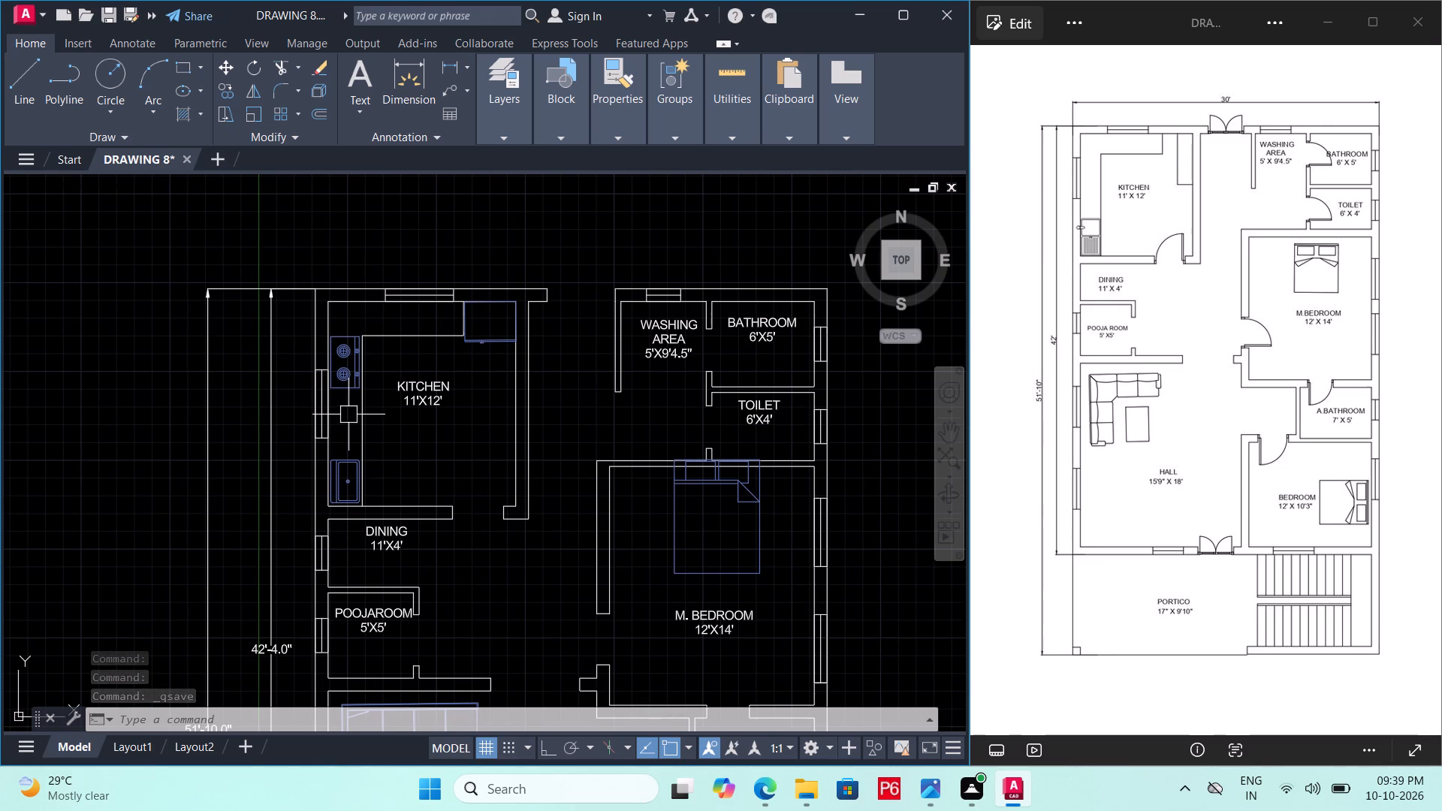
scroll(410, 378, down, 1)
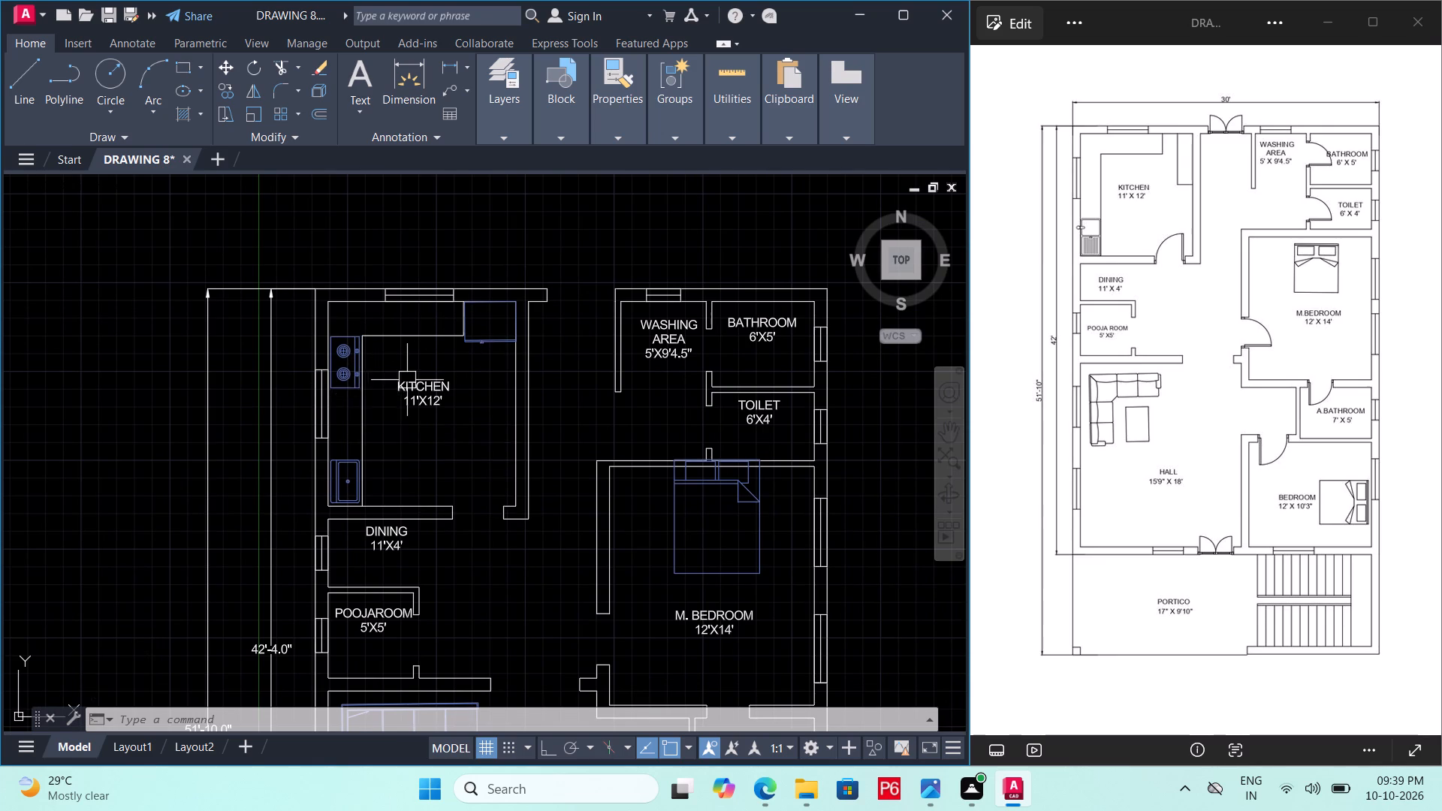
middle_drag(413, 368, 418, 332)
key(ctrl+s)
key(ctrl+s)
key(ctrl+s)
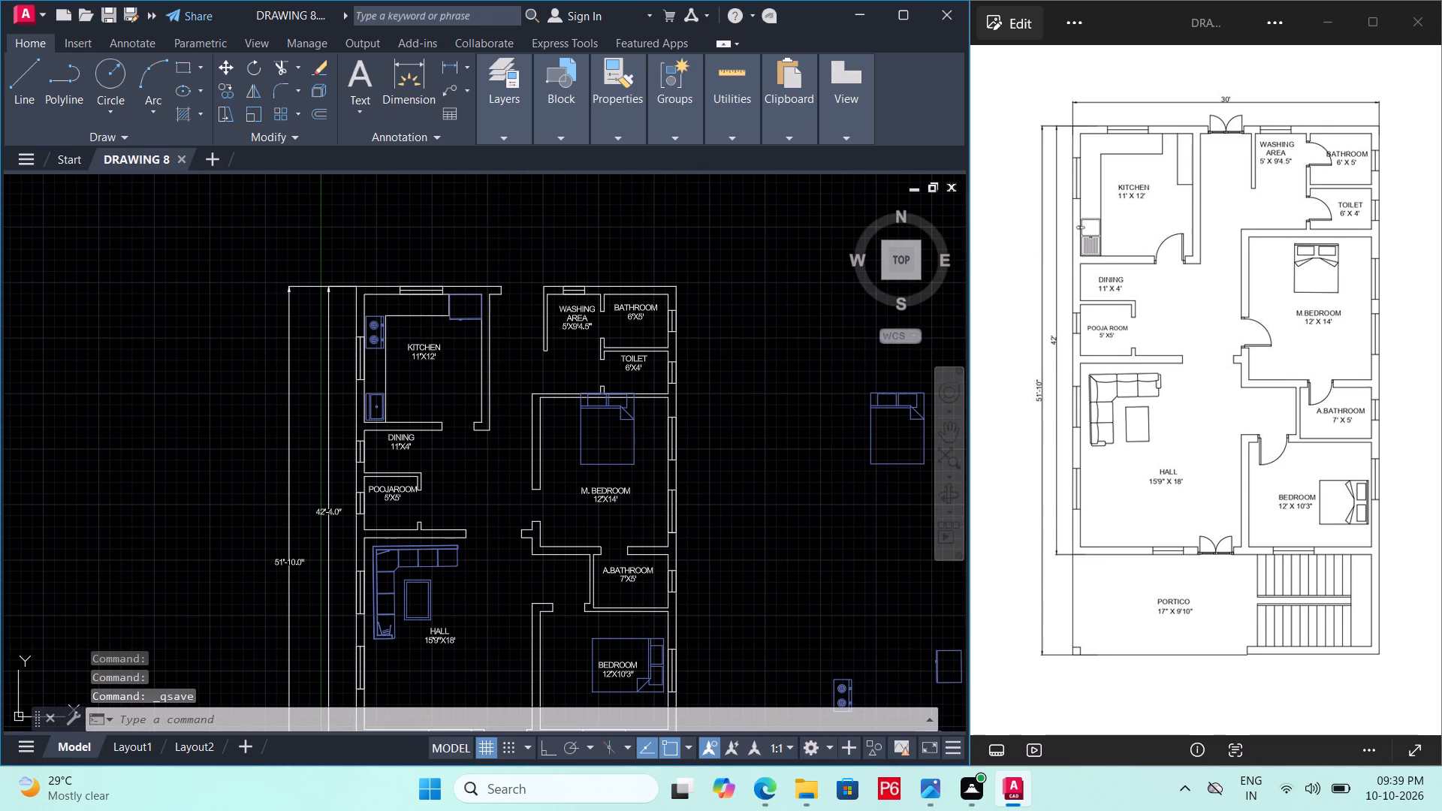
key(ctrl+s)
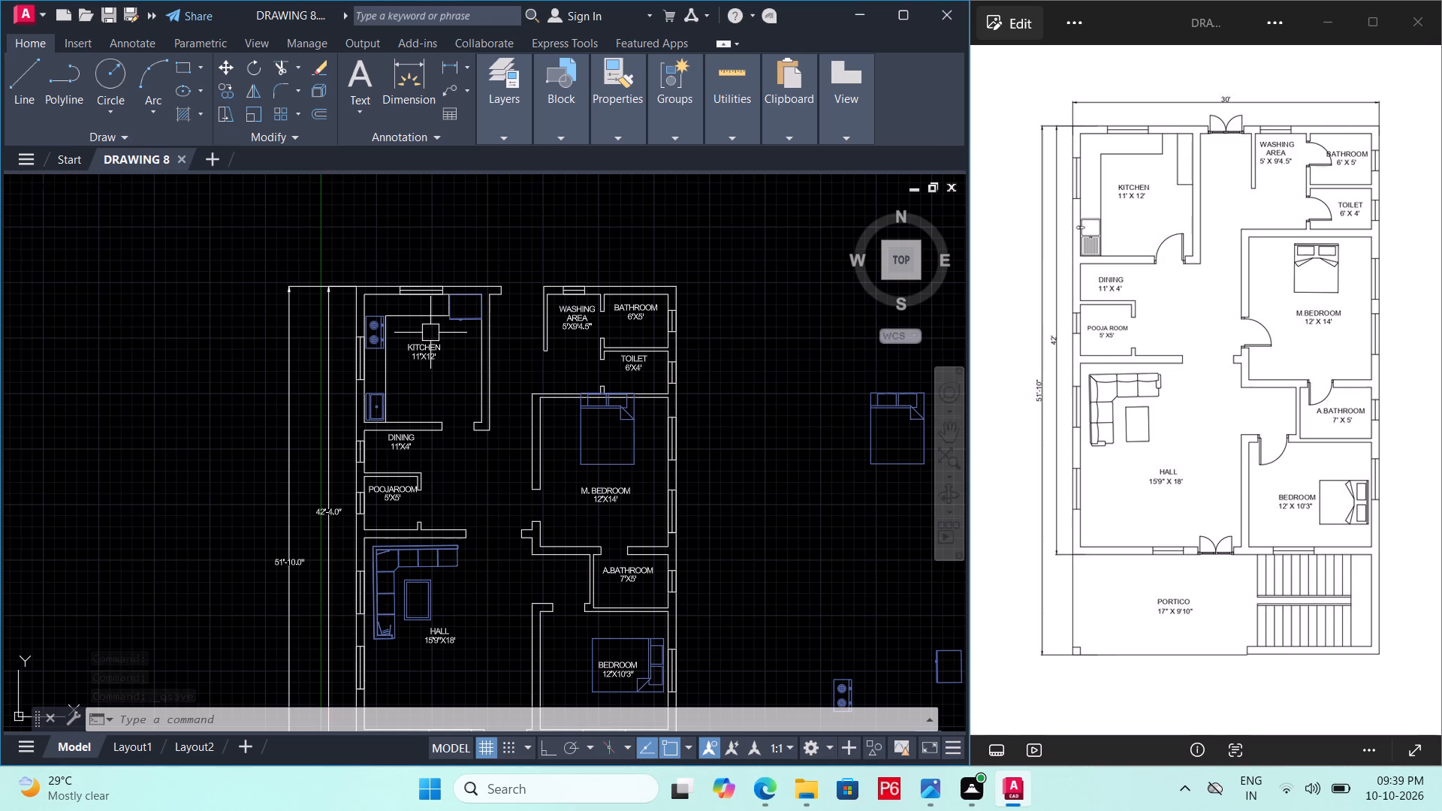
Delete the spare bed, stove, refrigerator, sink and sofa-set blocks lying east of the floor plan.
scroll(381, 486, down, 1)
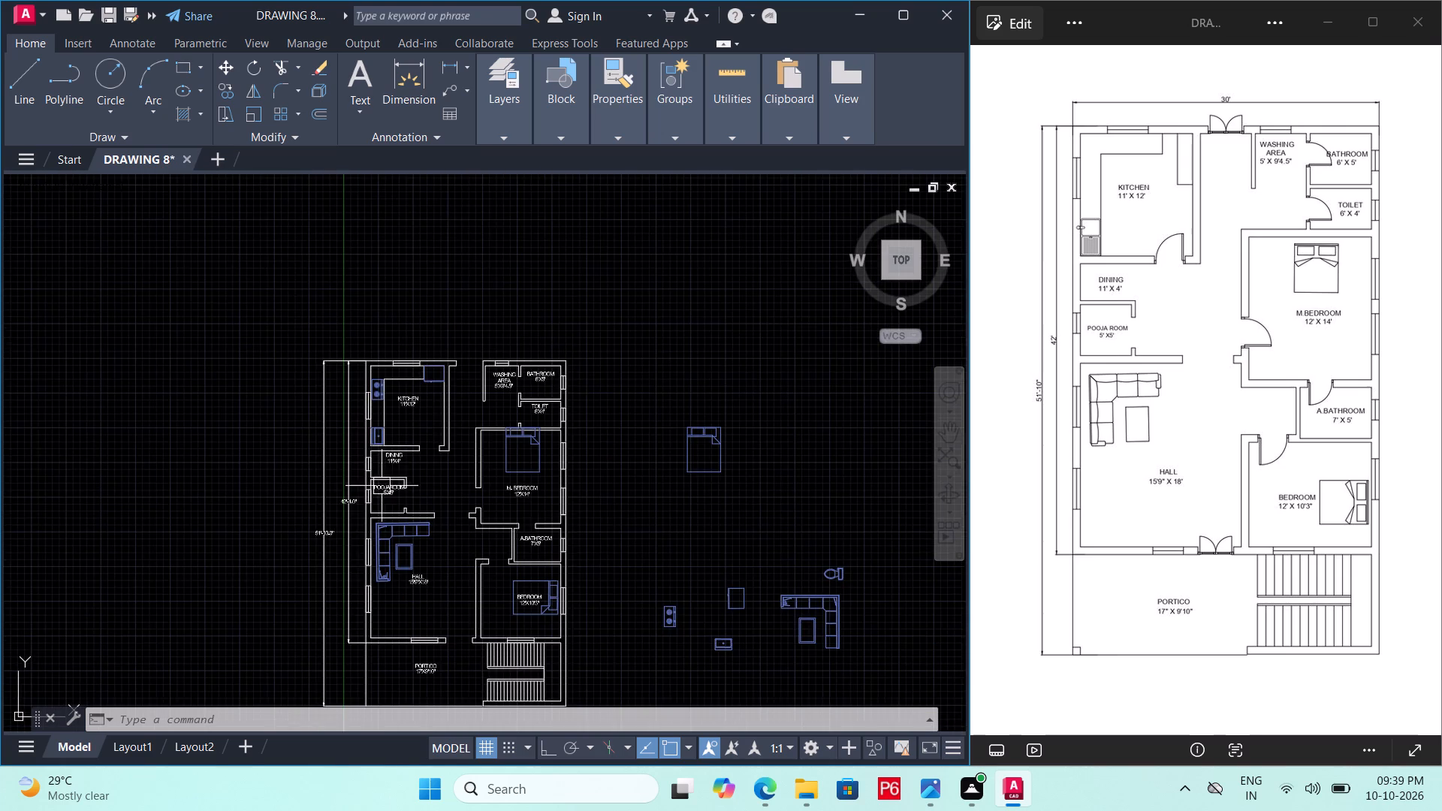
middle_drag(350, 535, 339, 424)
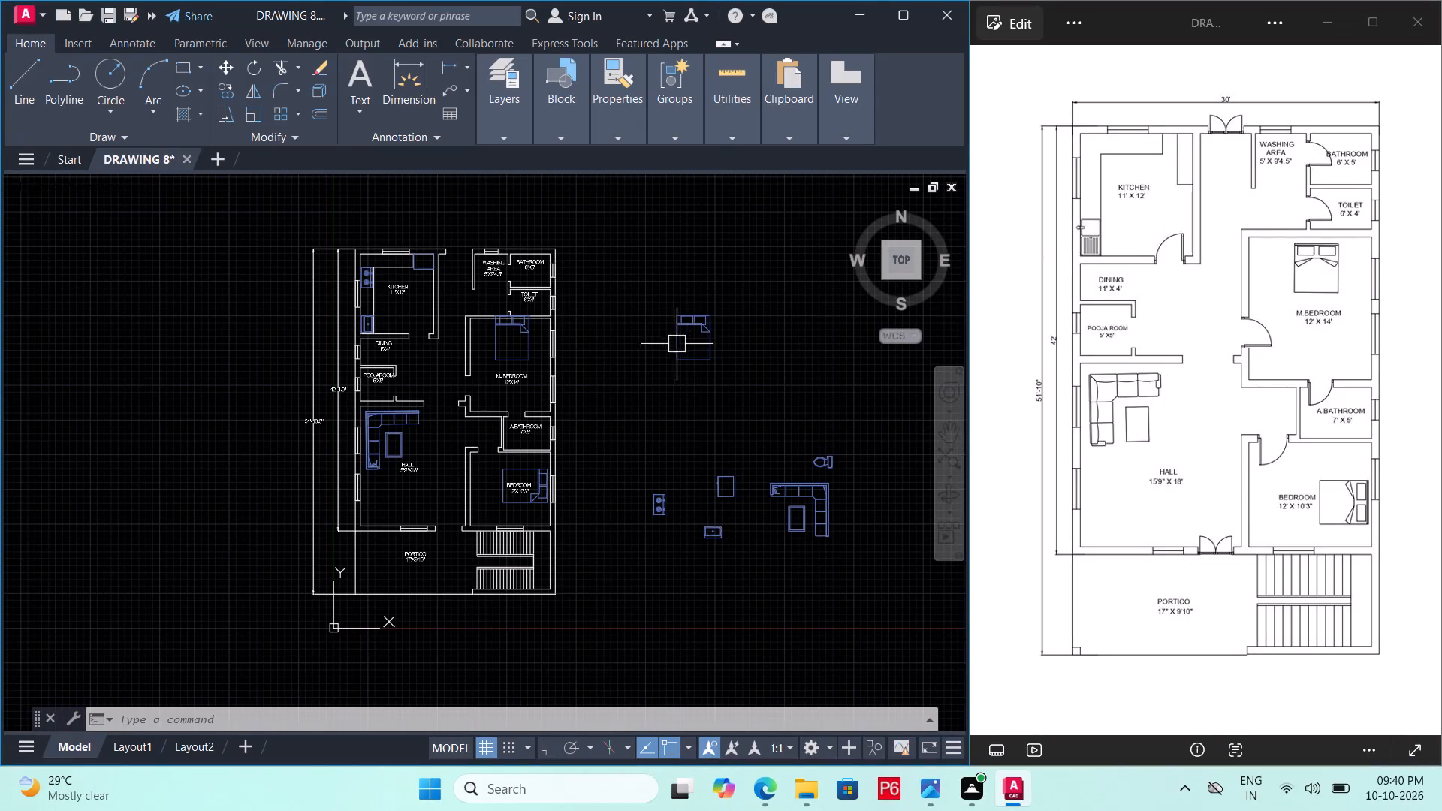
click(609, 264)
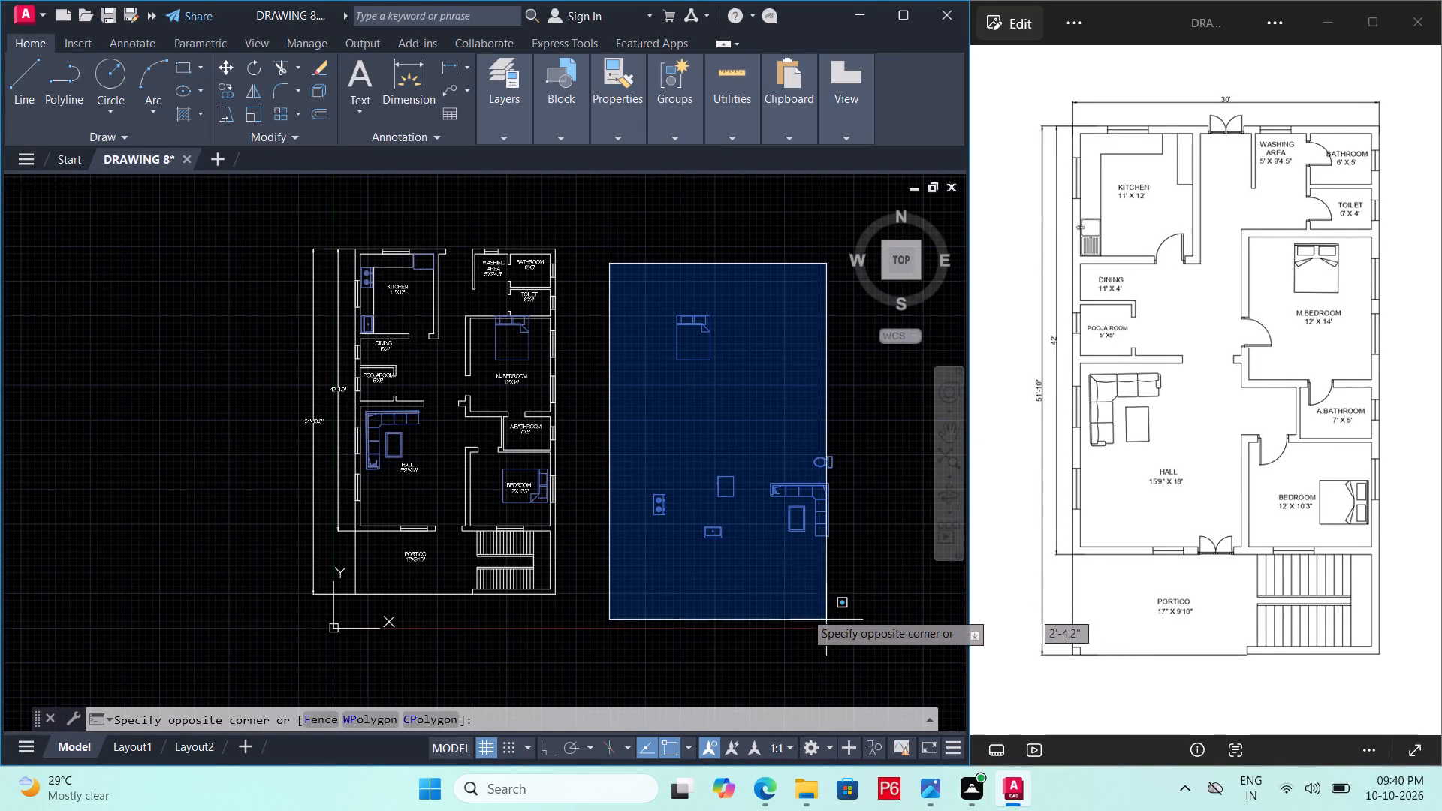
click(797, 599)
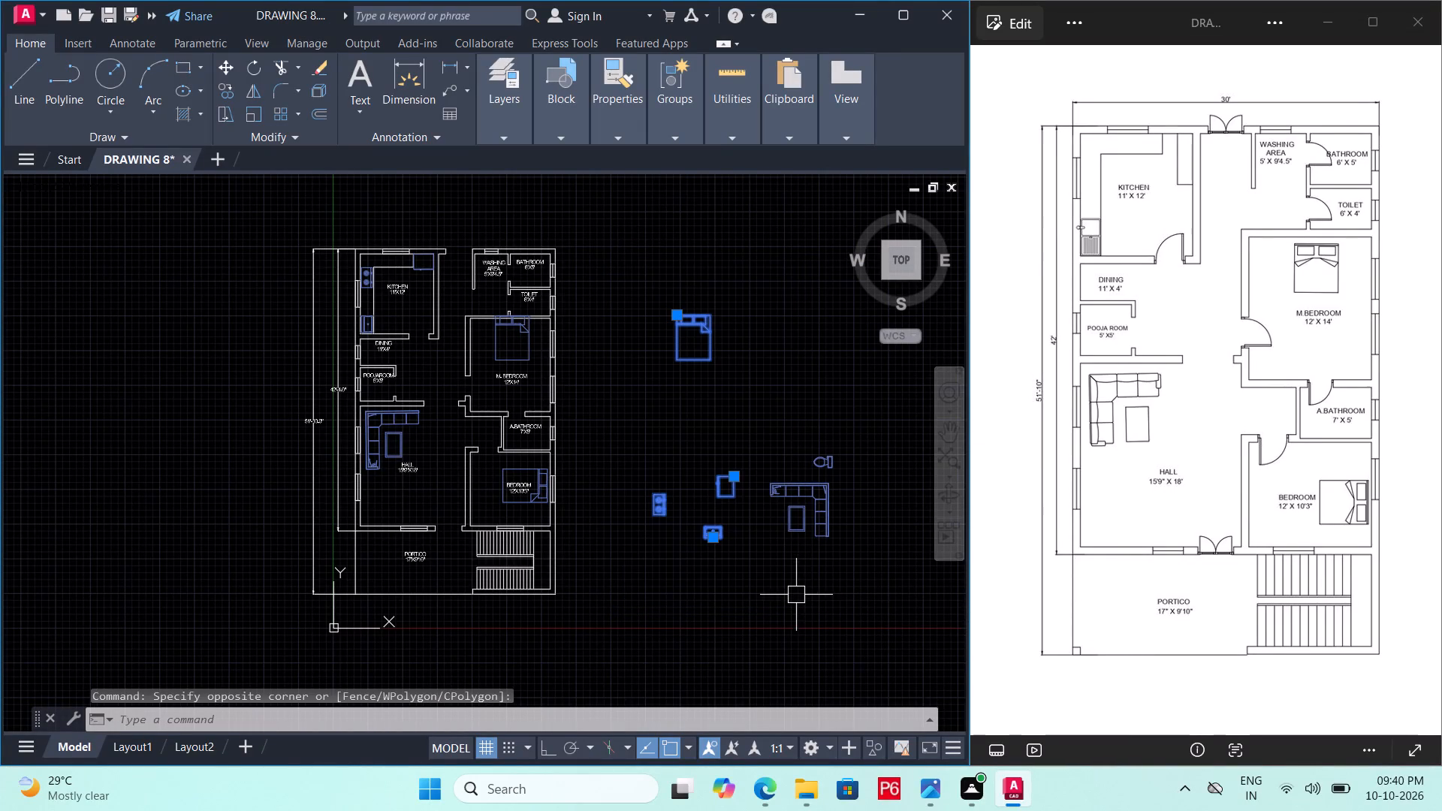
key(Delete)
click(838, 514)
double_click(744, 549)
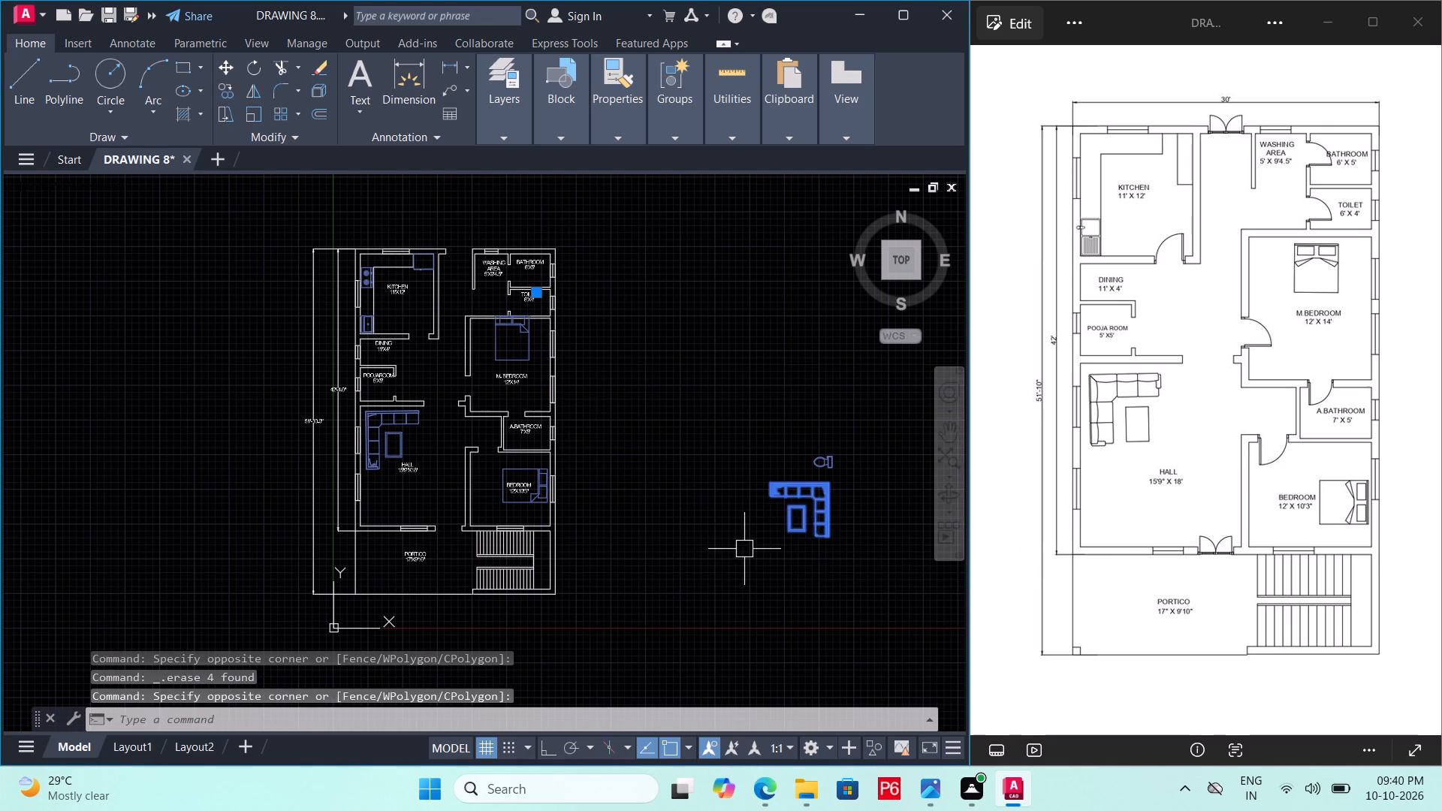
key(Delete)
Copy the spare toilet block against the east walls of the A.BATHROOM and the TOILET, and save the drawing.
click(822, 465)
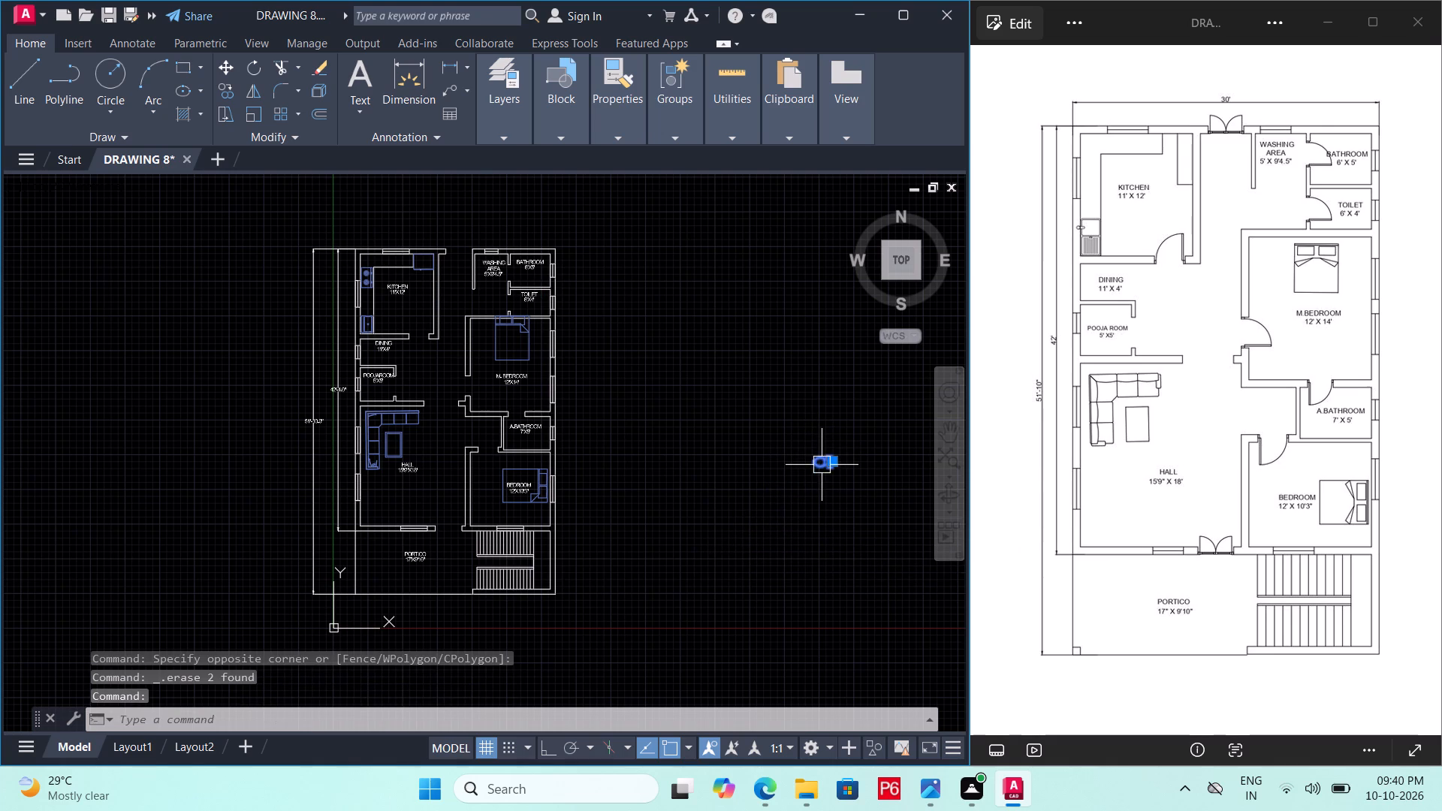
text(CO)
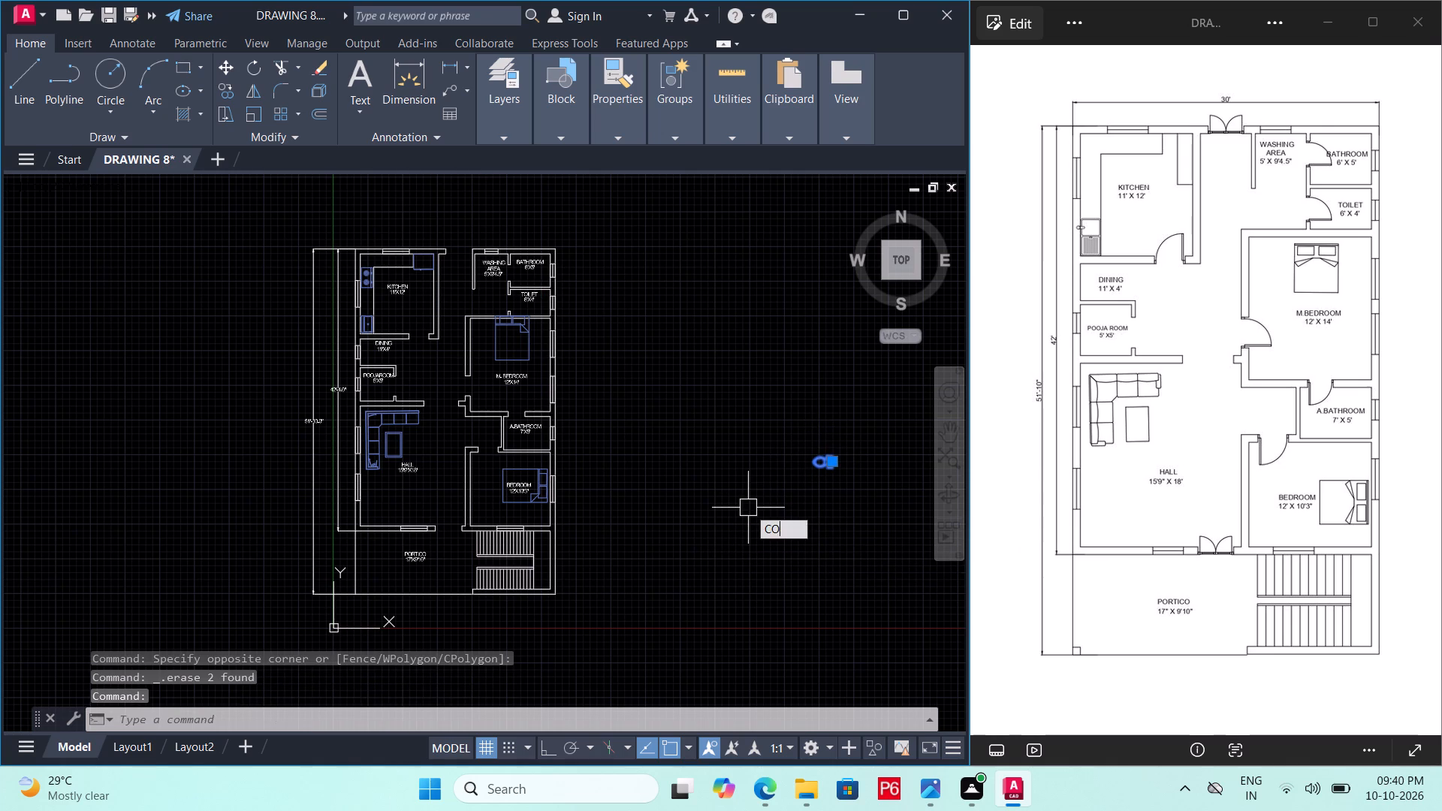
key(space)
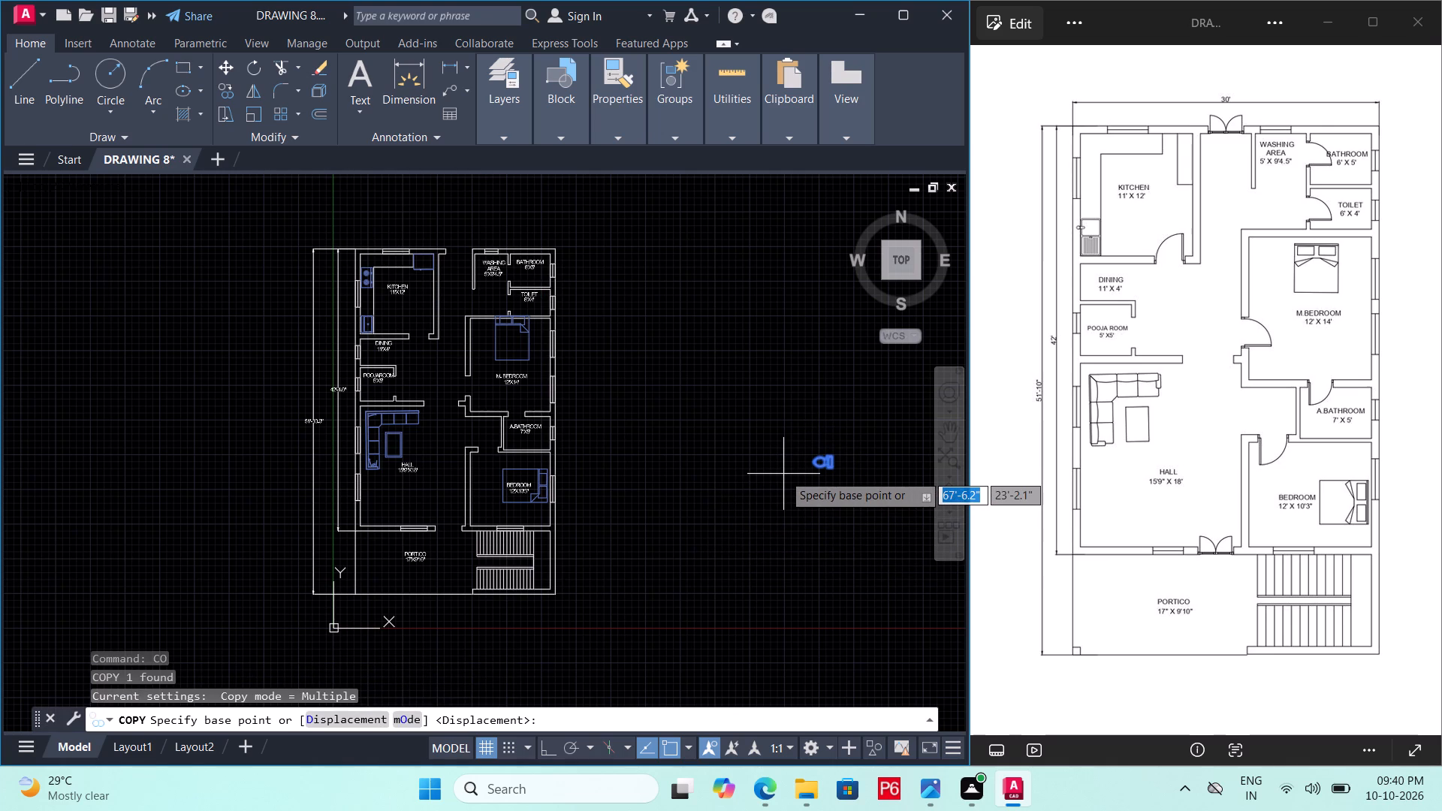
scroll(825, 453, up, 4)
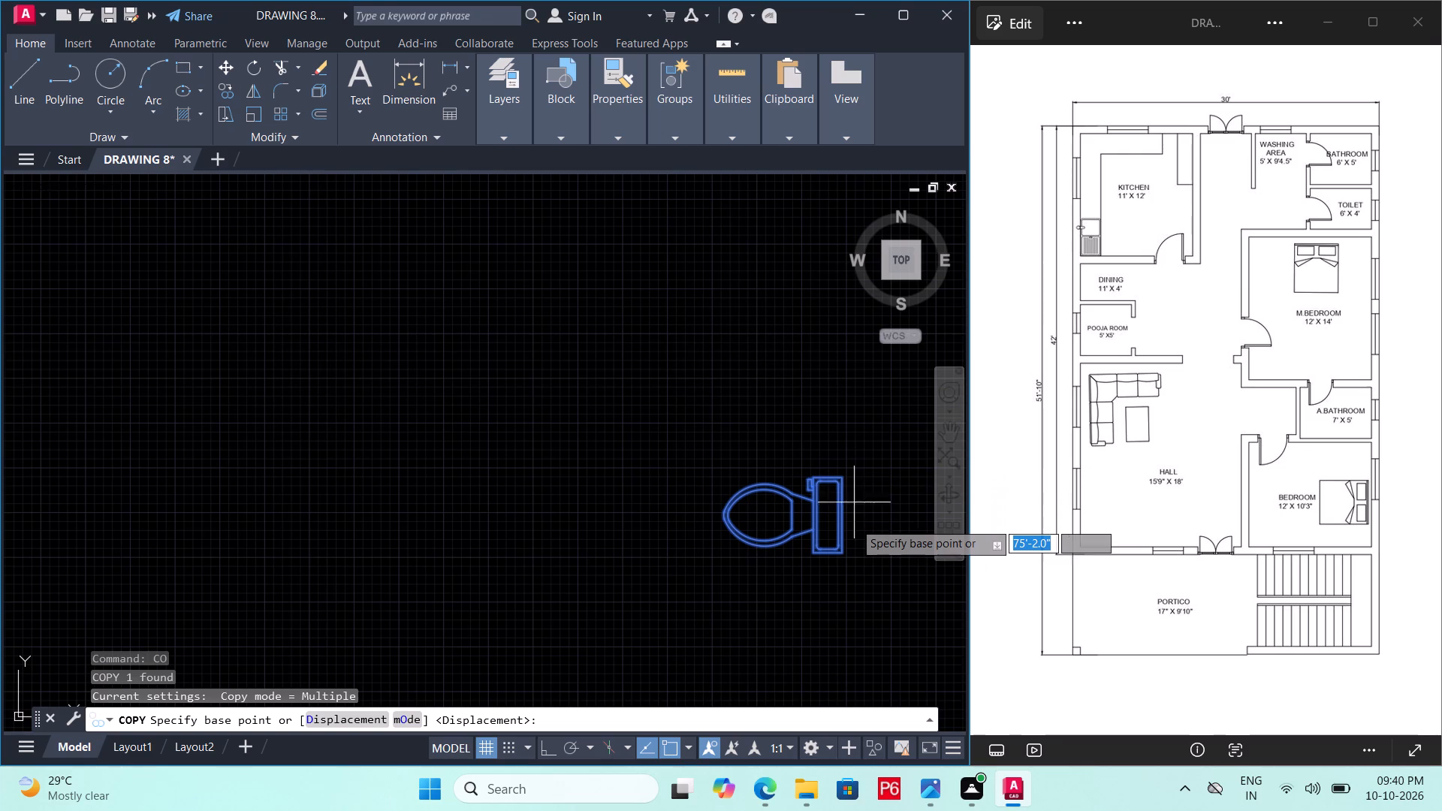
click(840, 520)
scroll(431, 393, down, 3)
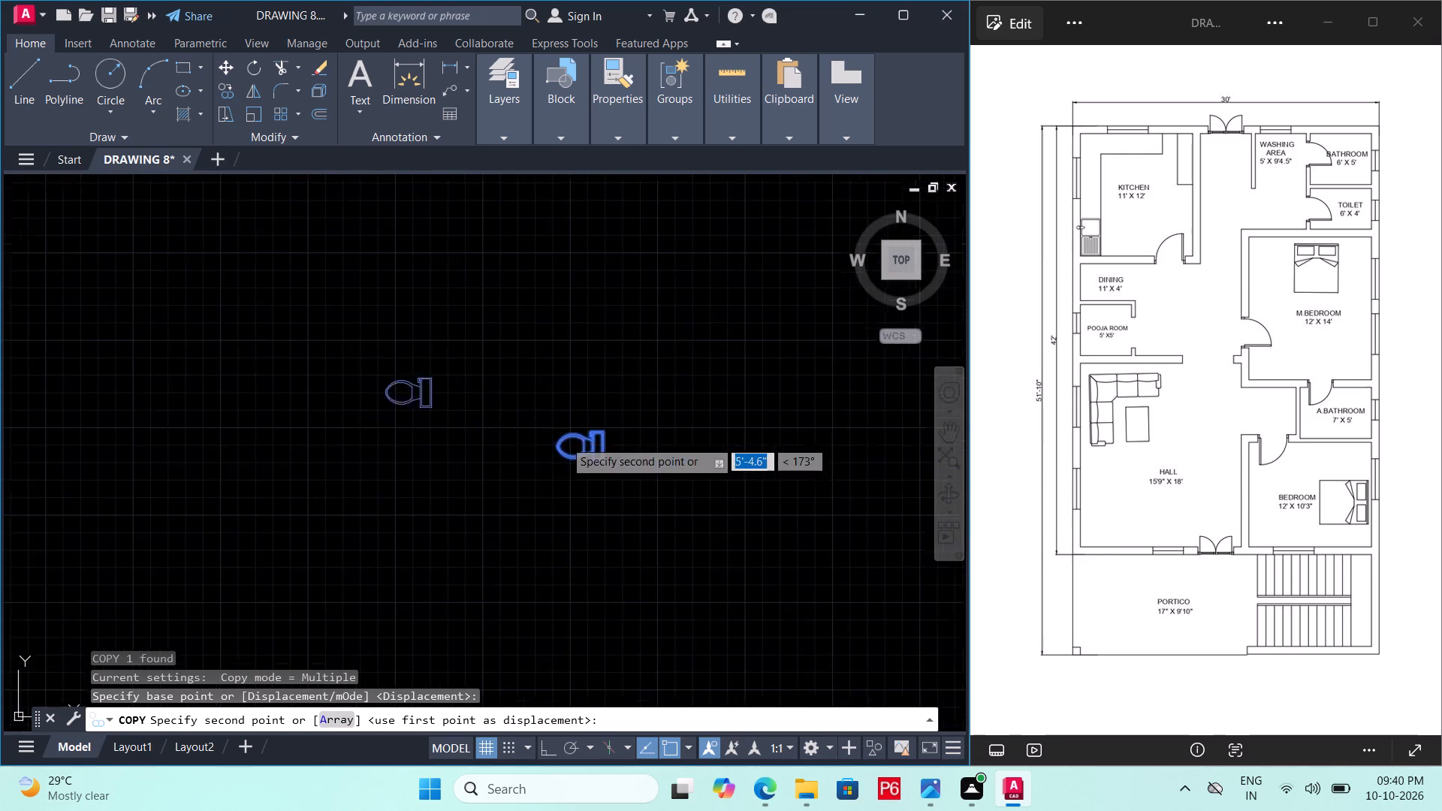
middle_drag(549, 440, 777, 501)
scroll(556, 440, down, 1)
scroll(293, 474, up, 2)
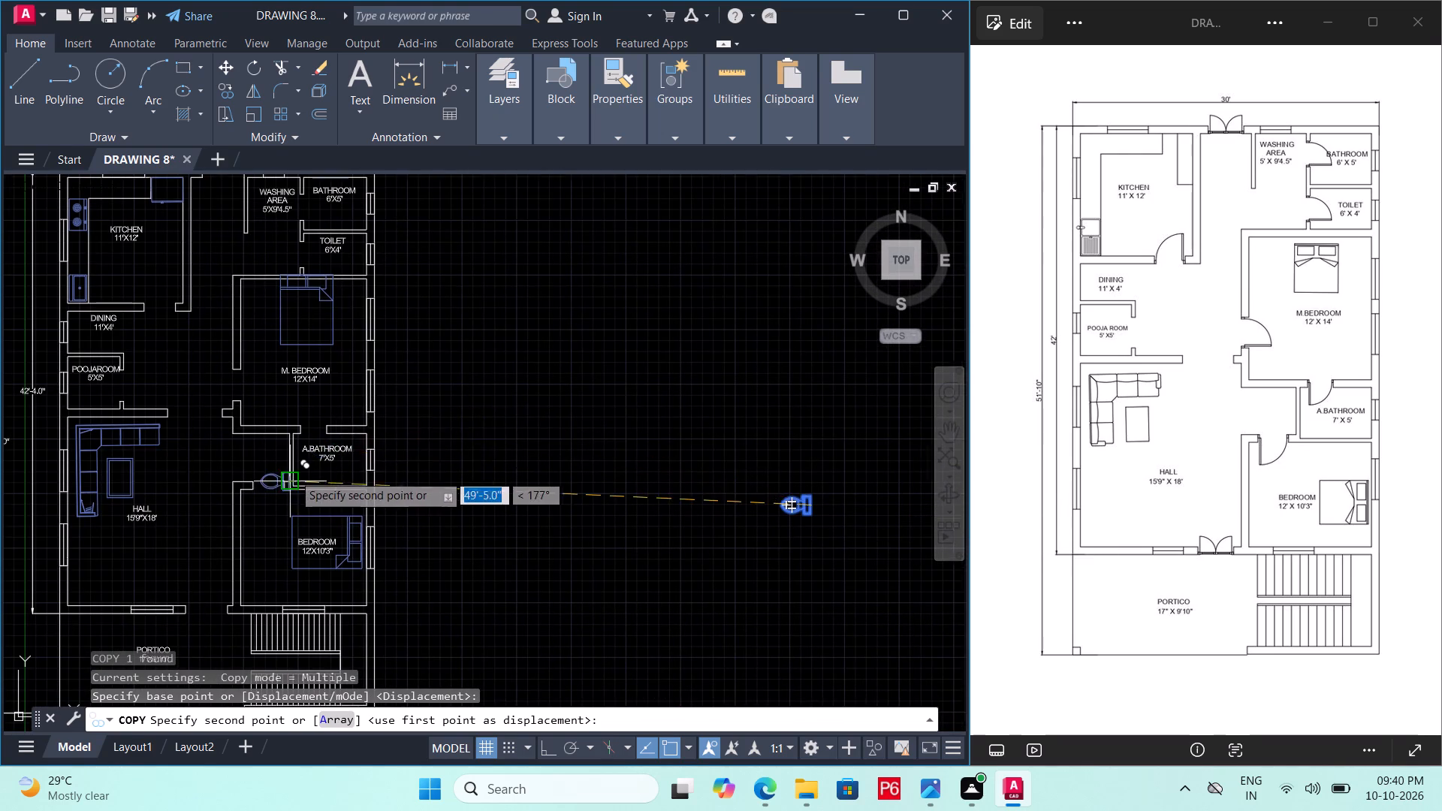
middle_drag(385, 486, 424, 475)
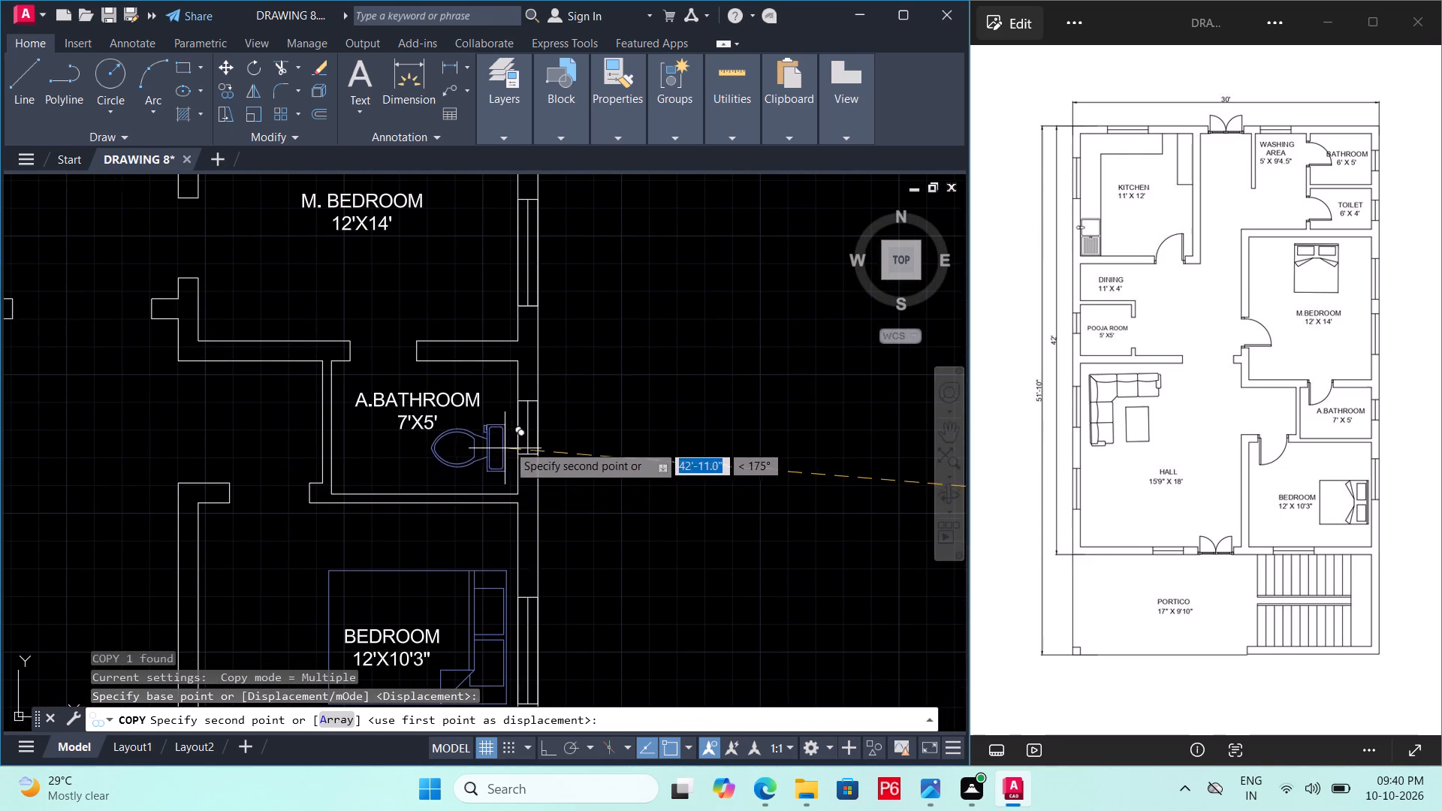
click(514, 435)
middle_drag(413, 309, 521, 678)
middle_drag(570, 399, 572, 611)
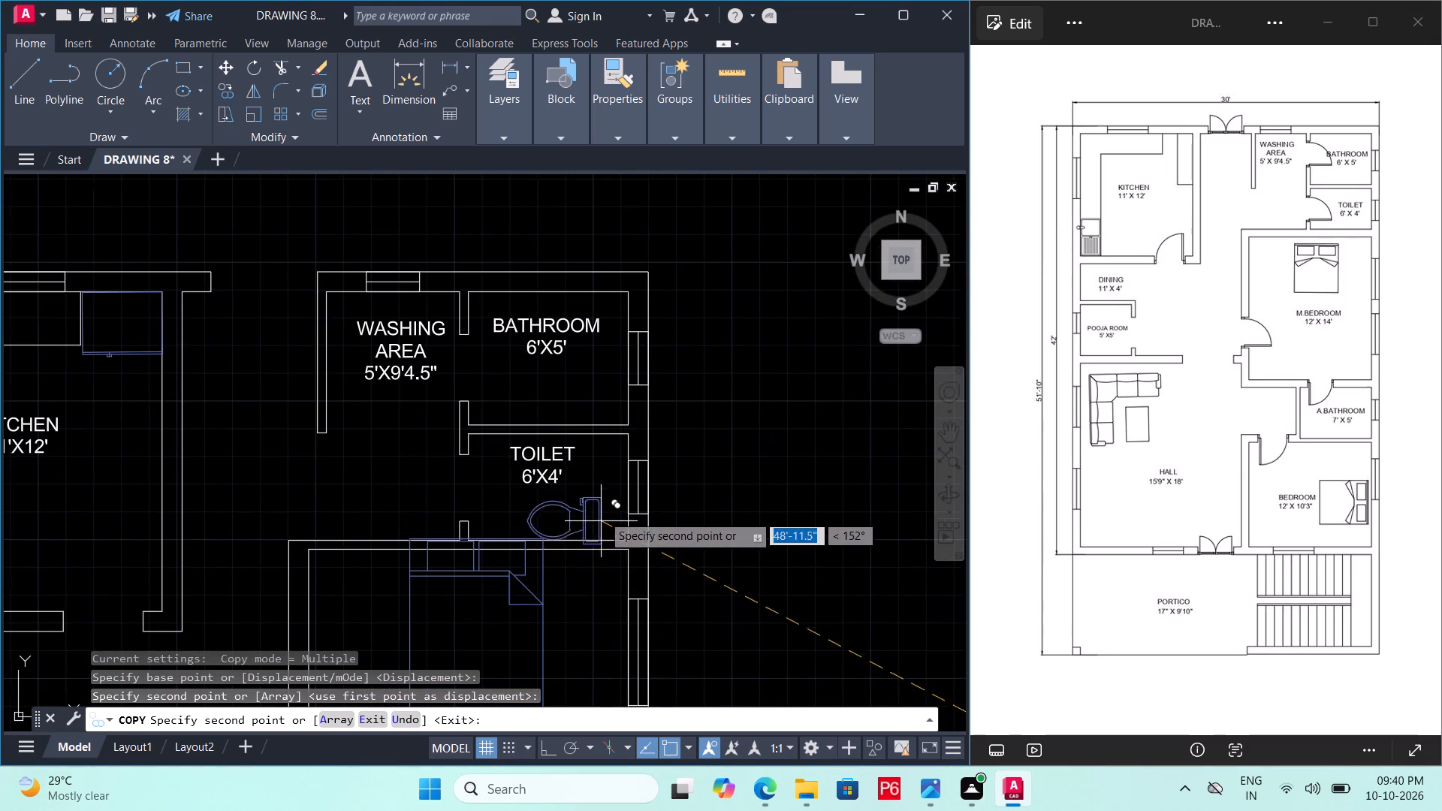
scroll(604, 509, up, 1)
click(638, 473)
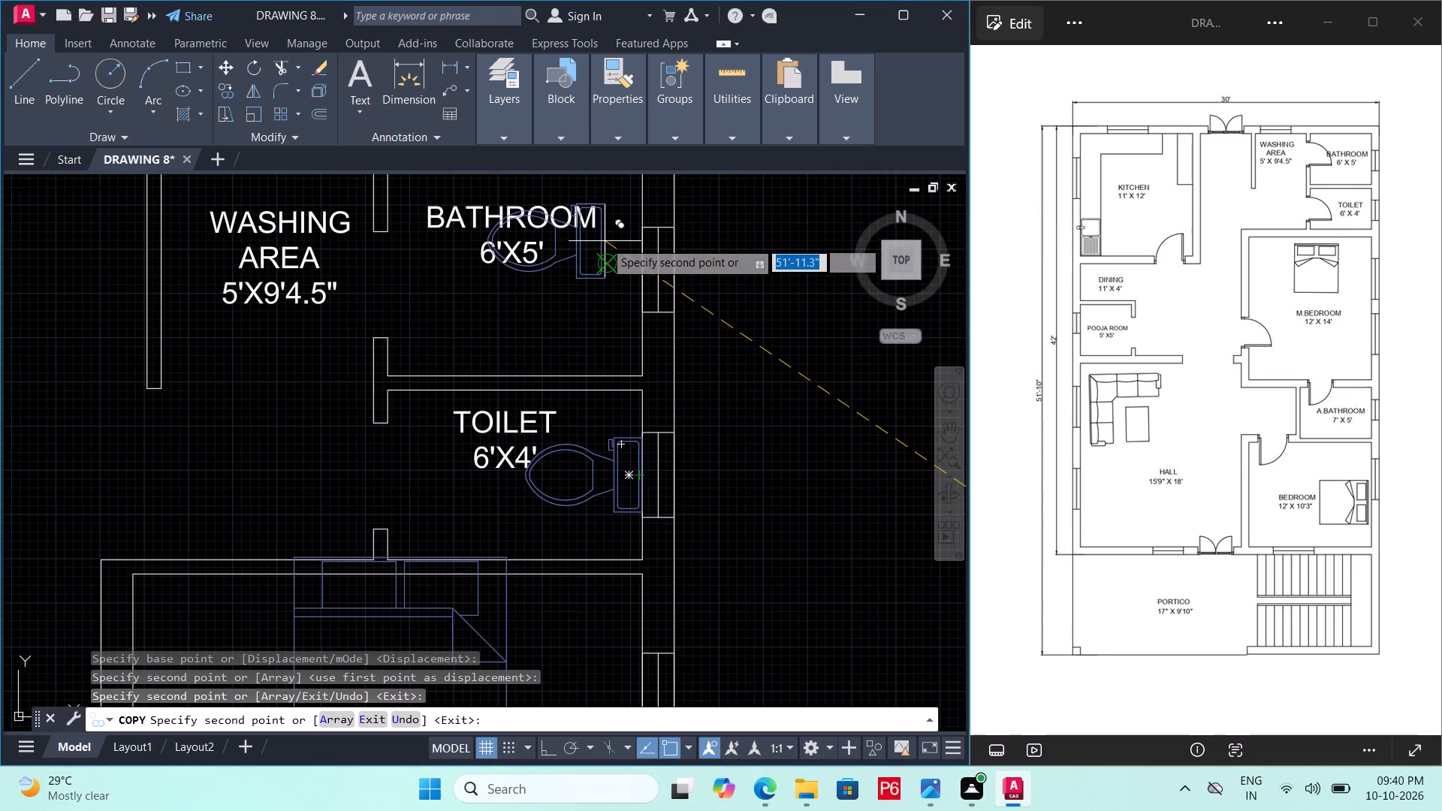
key(ctrl+s)
key(ctrl+s)
Delete the spare toilet block remaining east of the floor plan and save the drawing.
scroll(598, 398, down, 2)
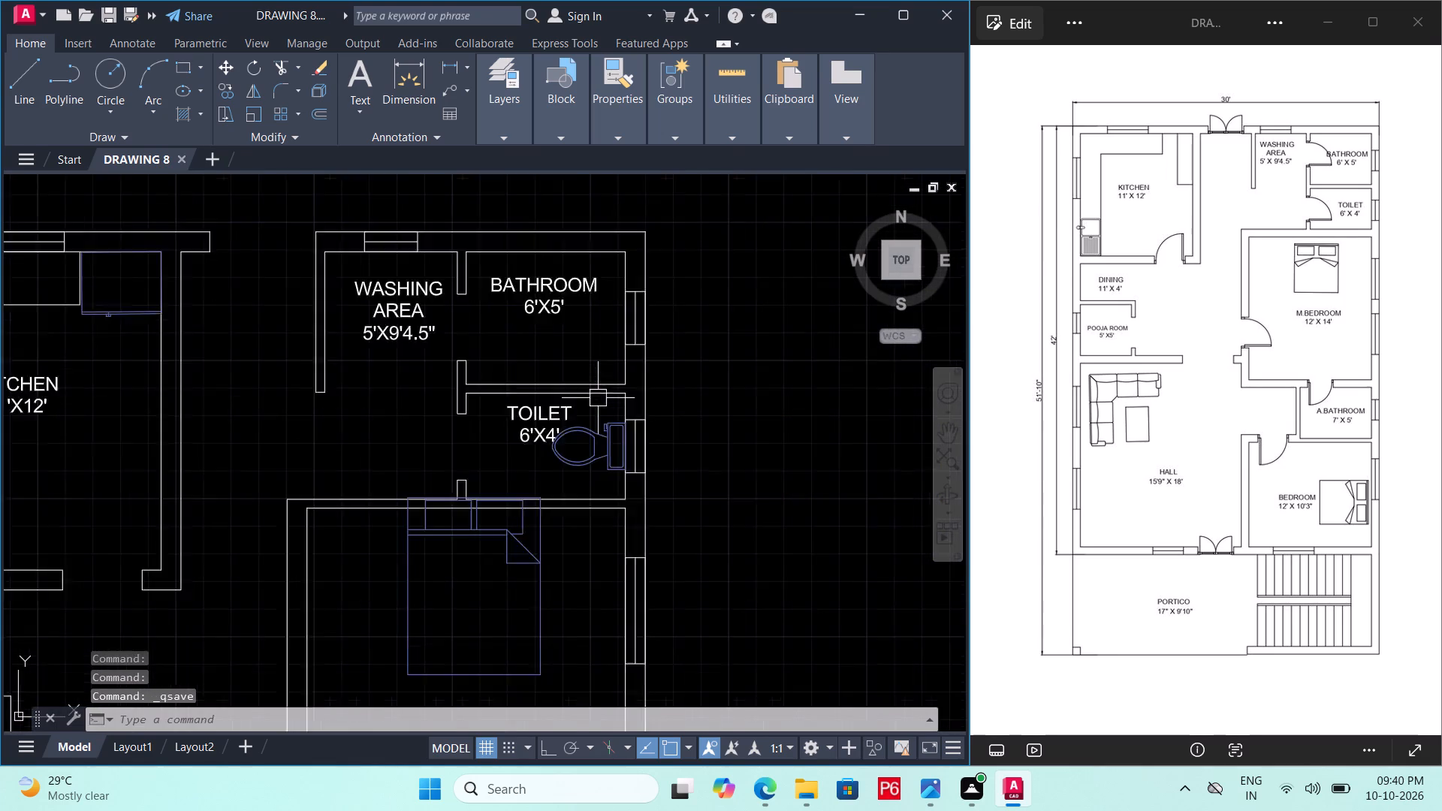
middle_drag(595, 412, 529, 290)
middle_drag(644, 366, 623, 350)
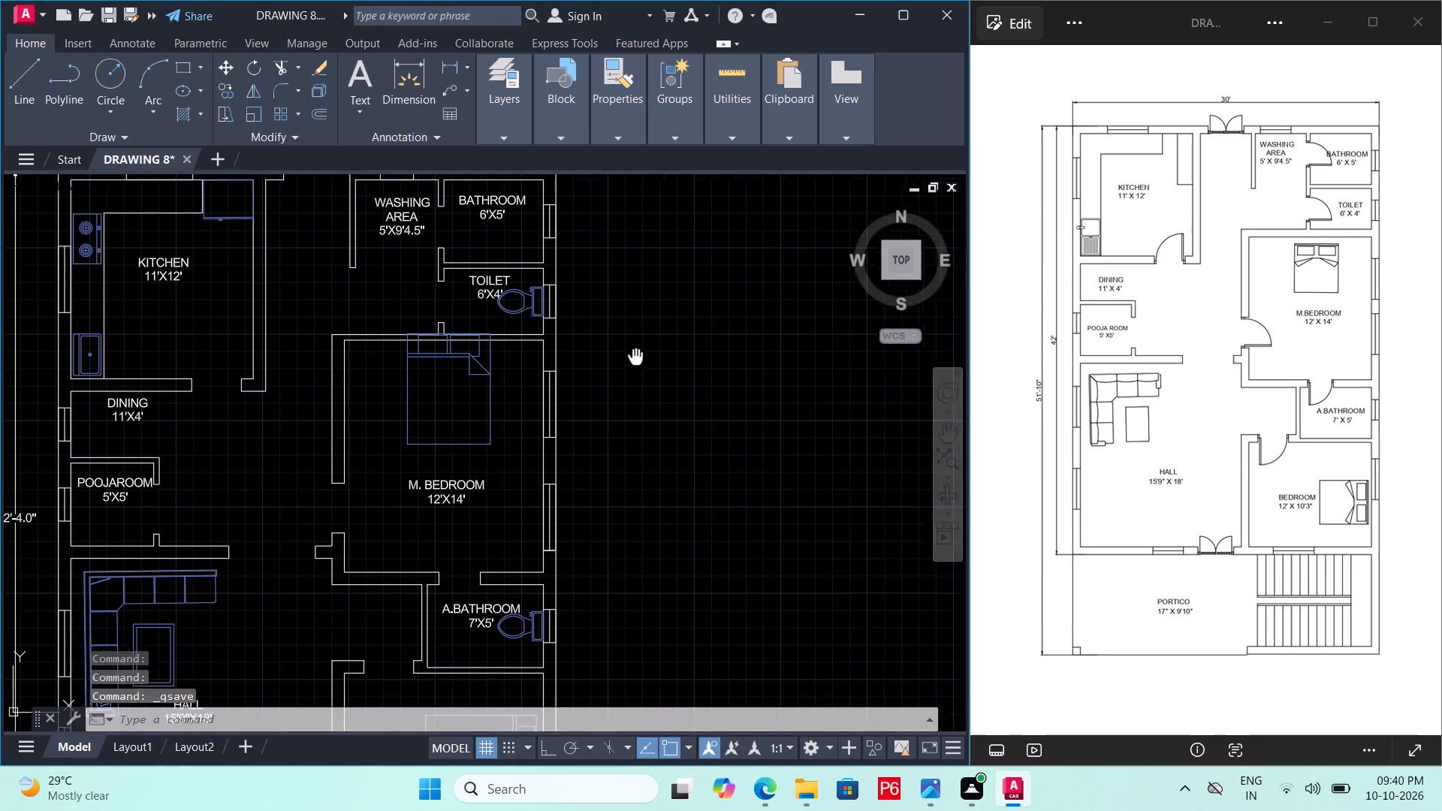
middle_drag(623, 350, 556, 310)
scroll(511, 338, down, 1)
key(Escape)
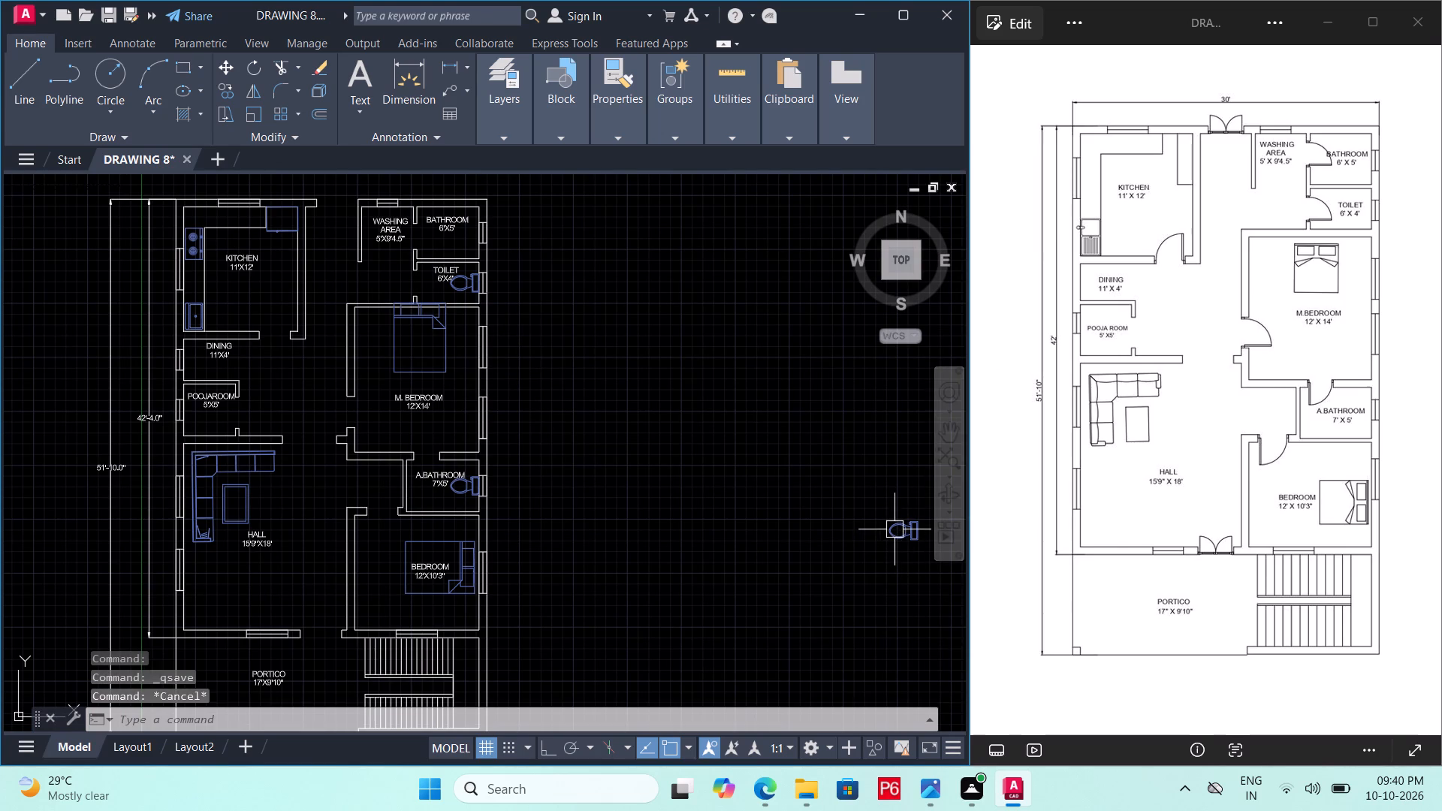
click(895, 529)
key(Delete)
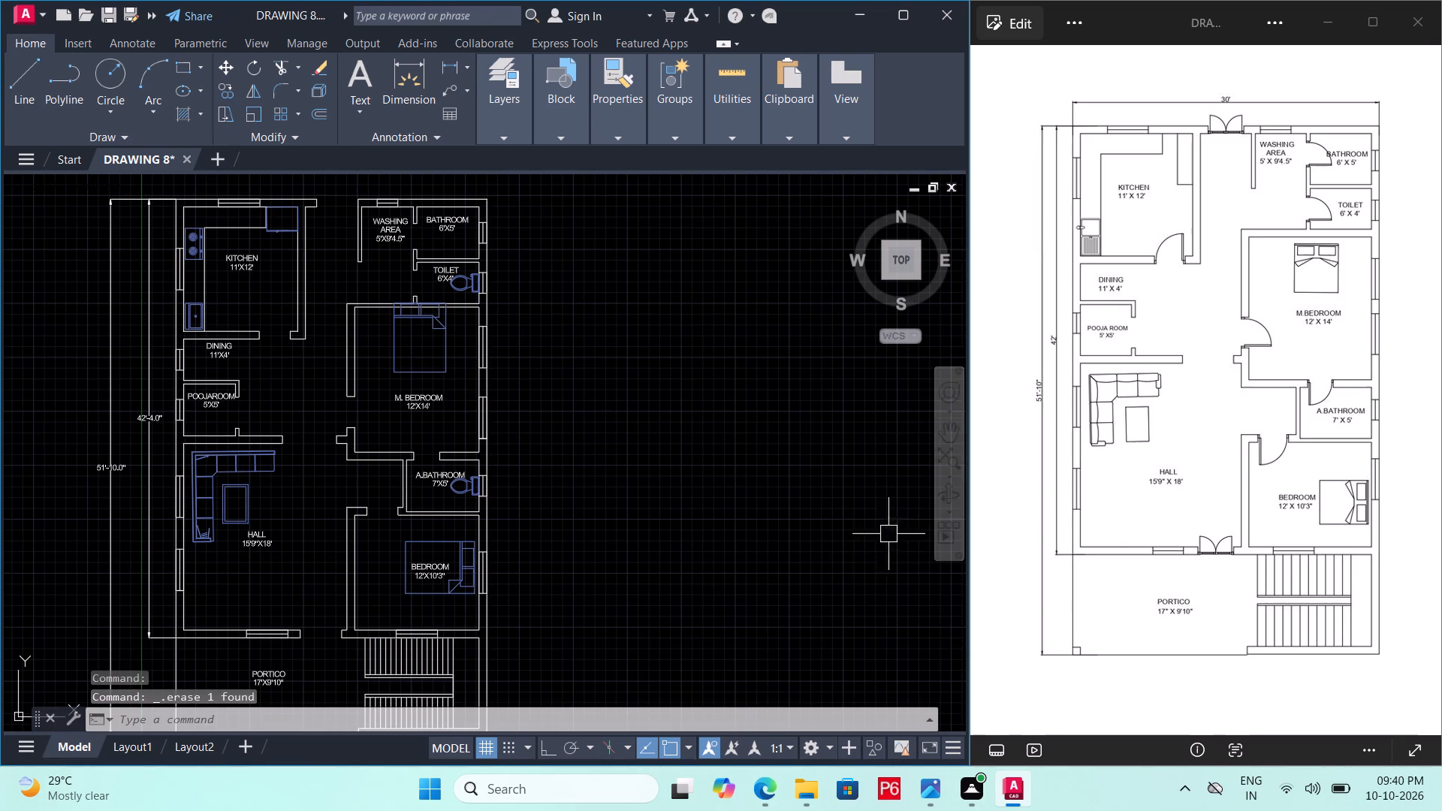
key(ctrl+s)
key(ctrl+s)
key(ctrl+s)
key(ctrl+s)
key(ctrl+s)
Move the M. BEDROOM bed south by its southeast corner so it sits inside the room, clear of the north wall.
middle_drag(614, 549, 614, 545)
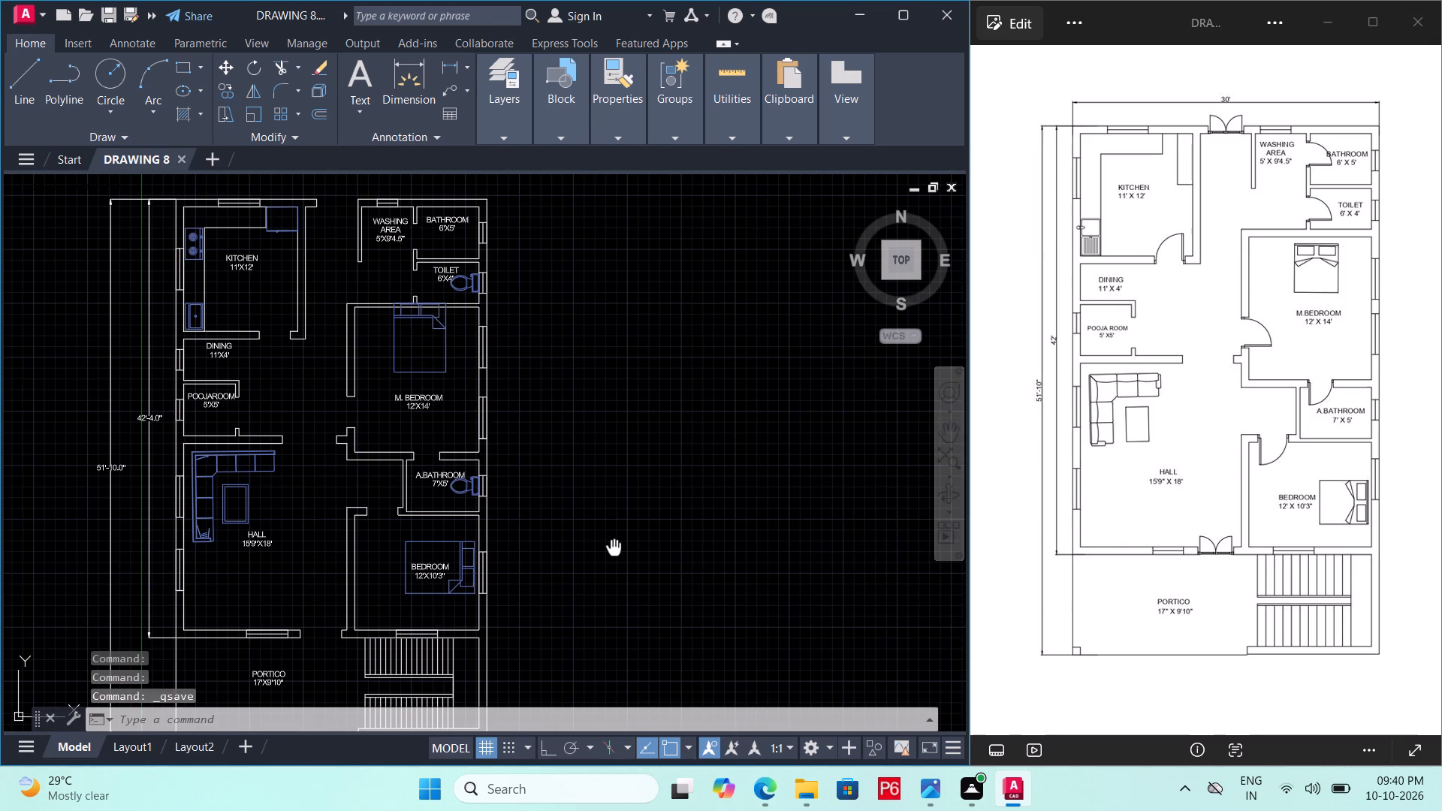
middle_drag(614, 545, 695, 560)
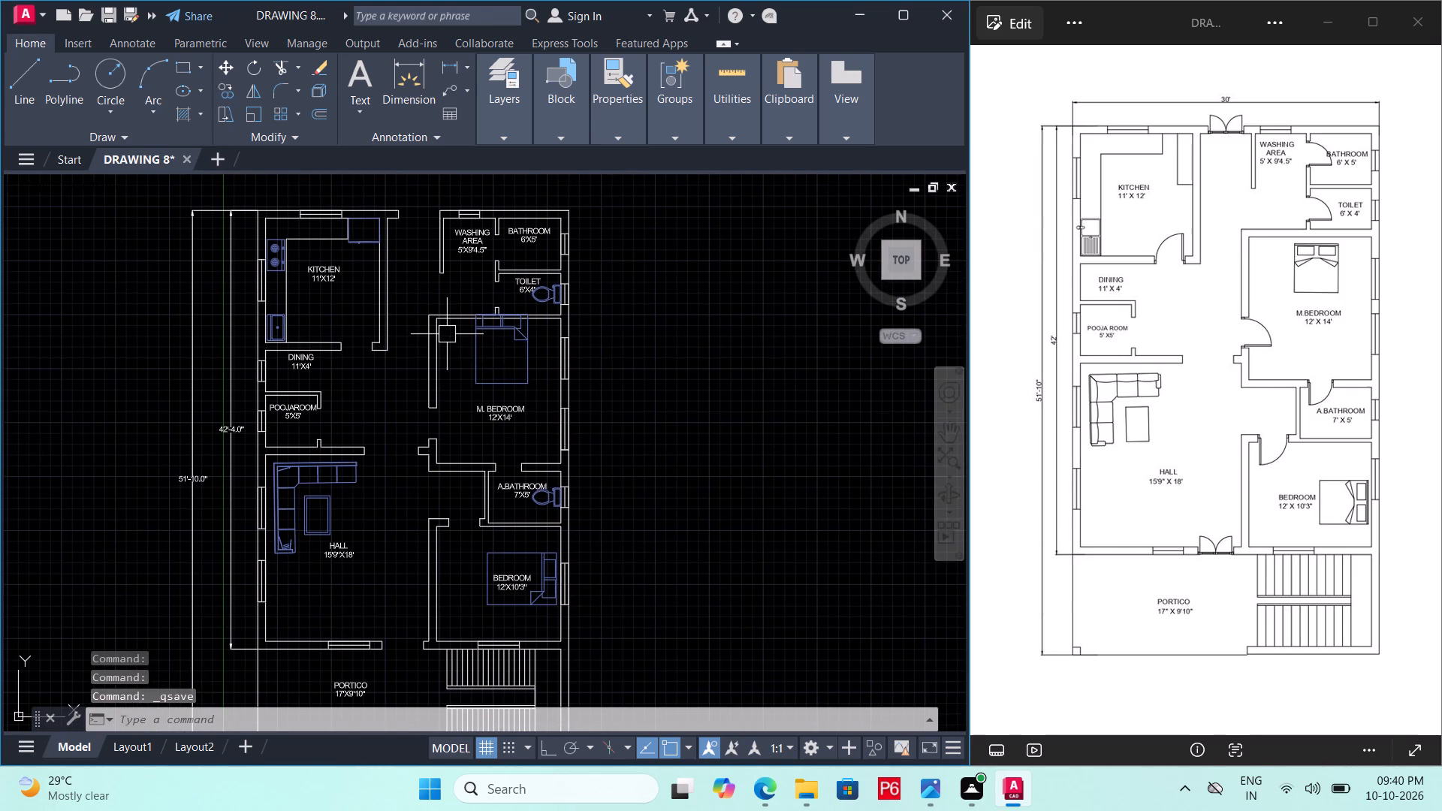
scroll(447, 334, up, 1)
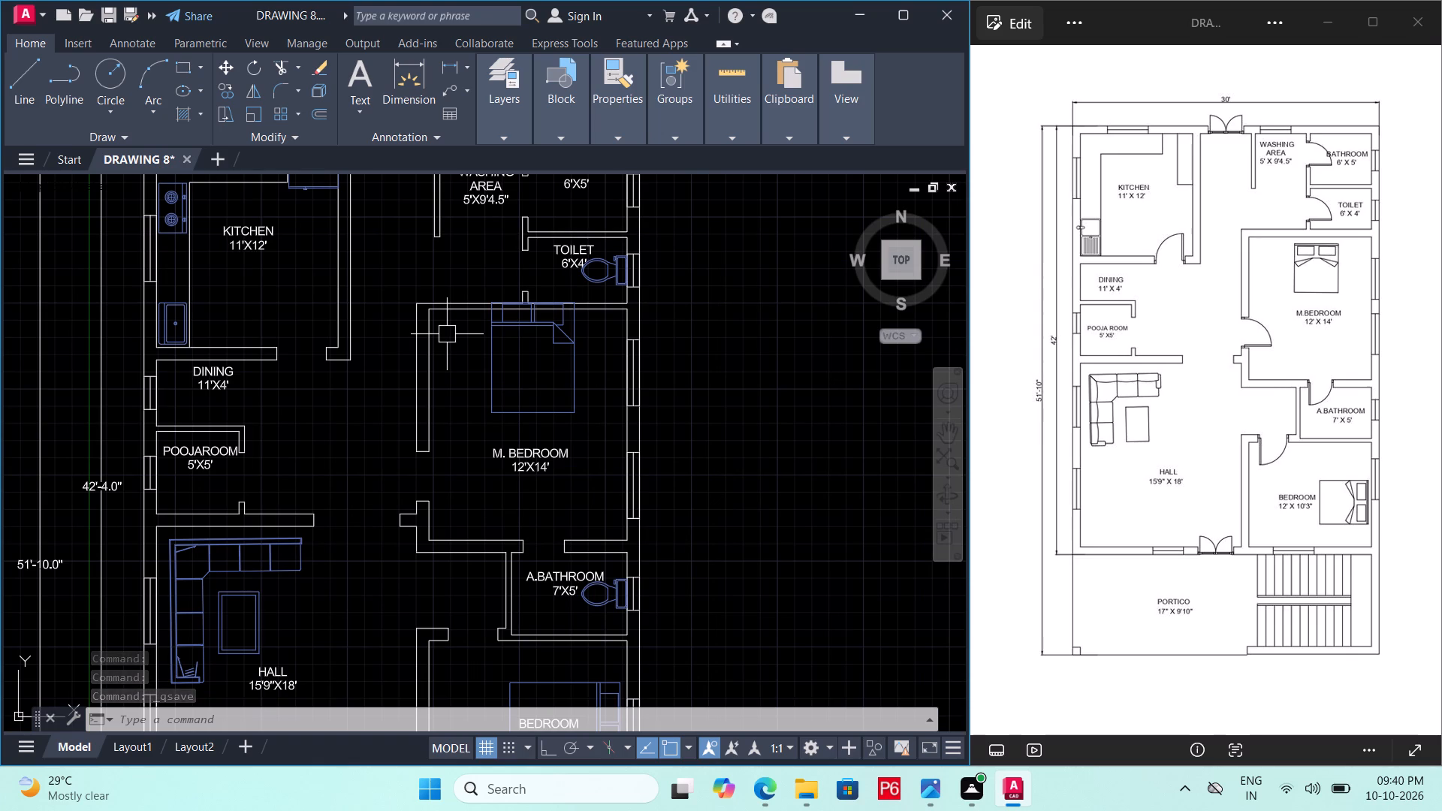
click(528, 330)
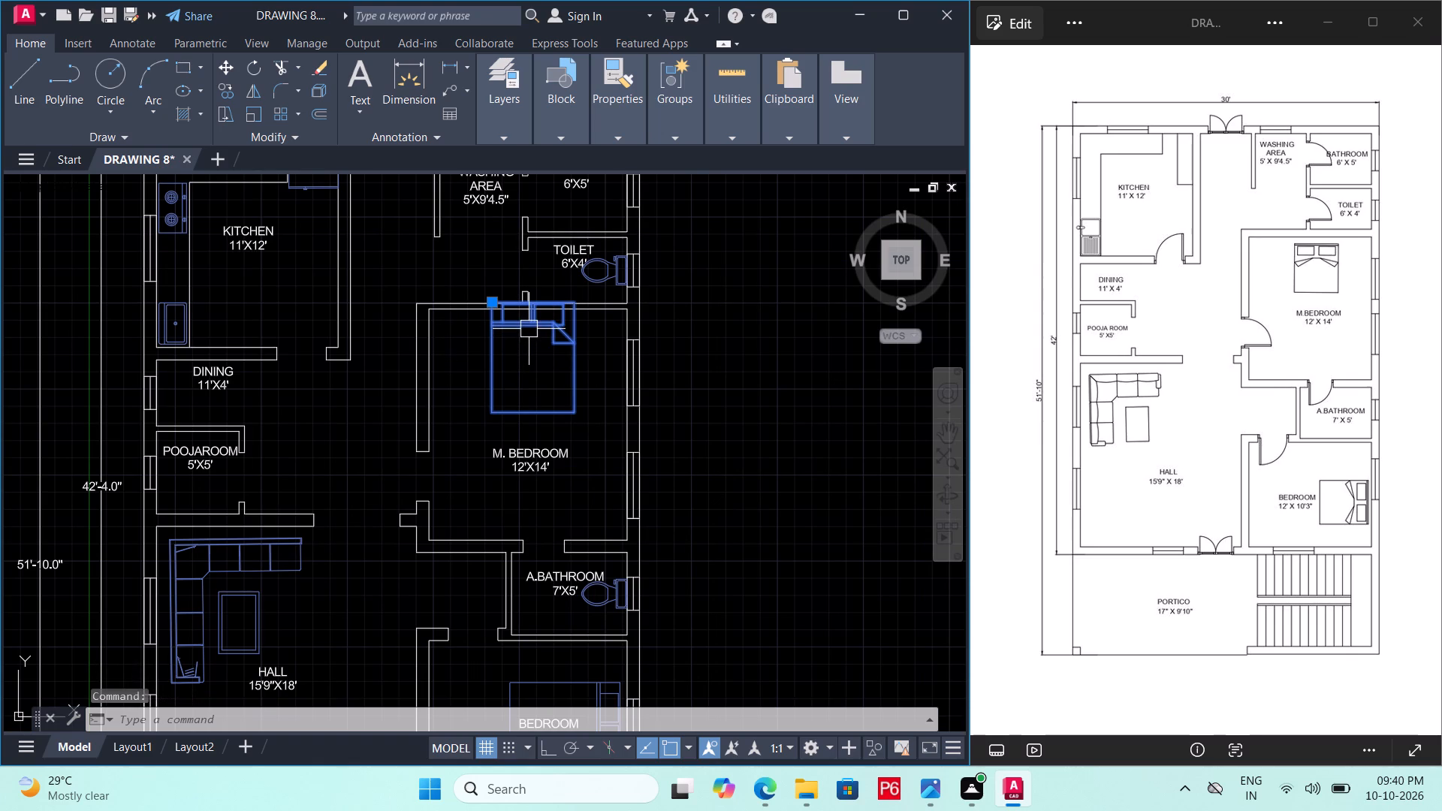
key(m)
key(space)
click(571, 414)
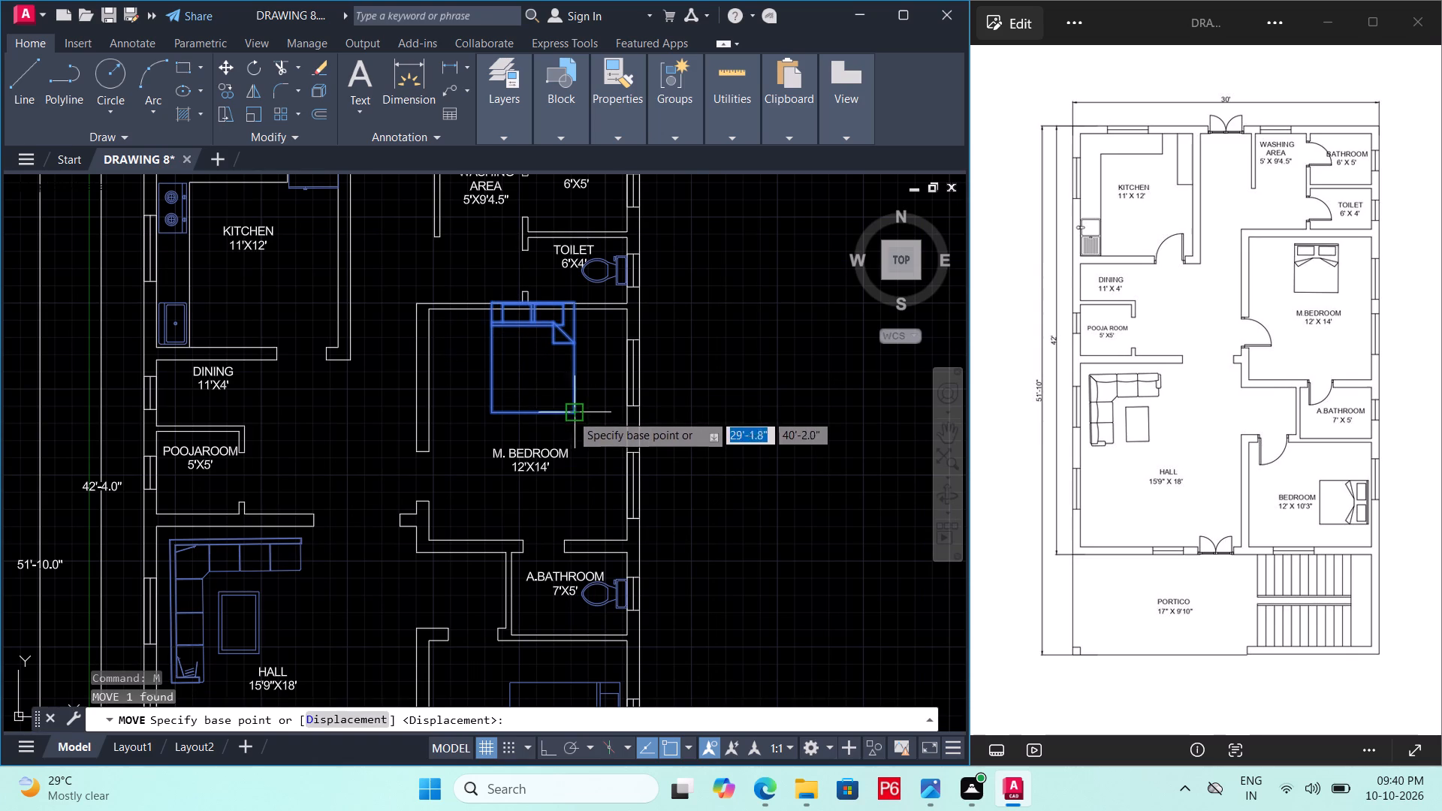
click(575, 434)
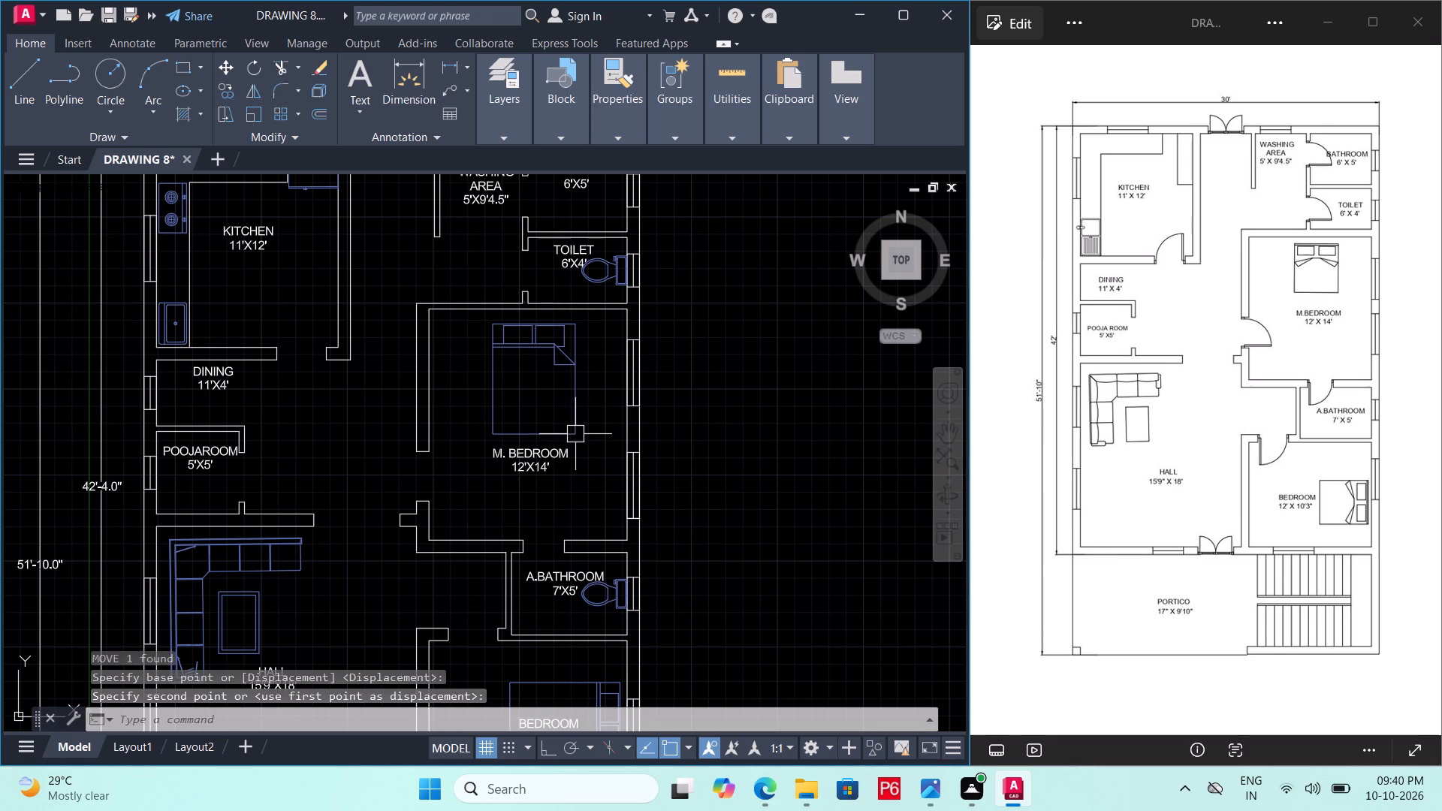
Move the M. BEDROOM bed slightly north so its headboard sits just below the north wall, and save the drawing.
click(544, 336)
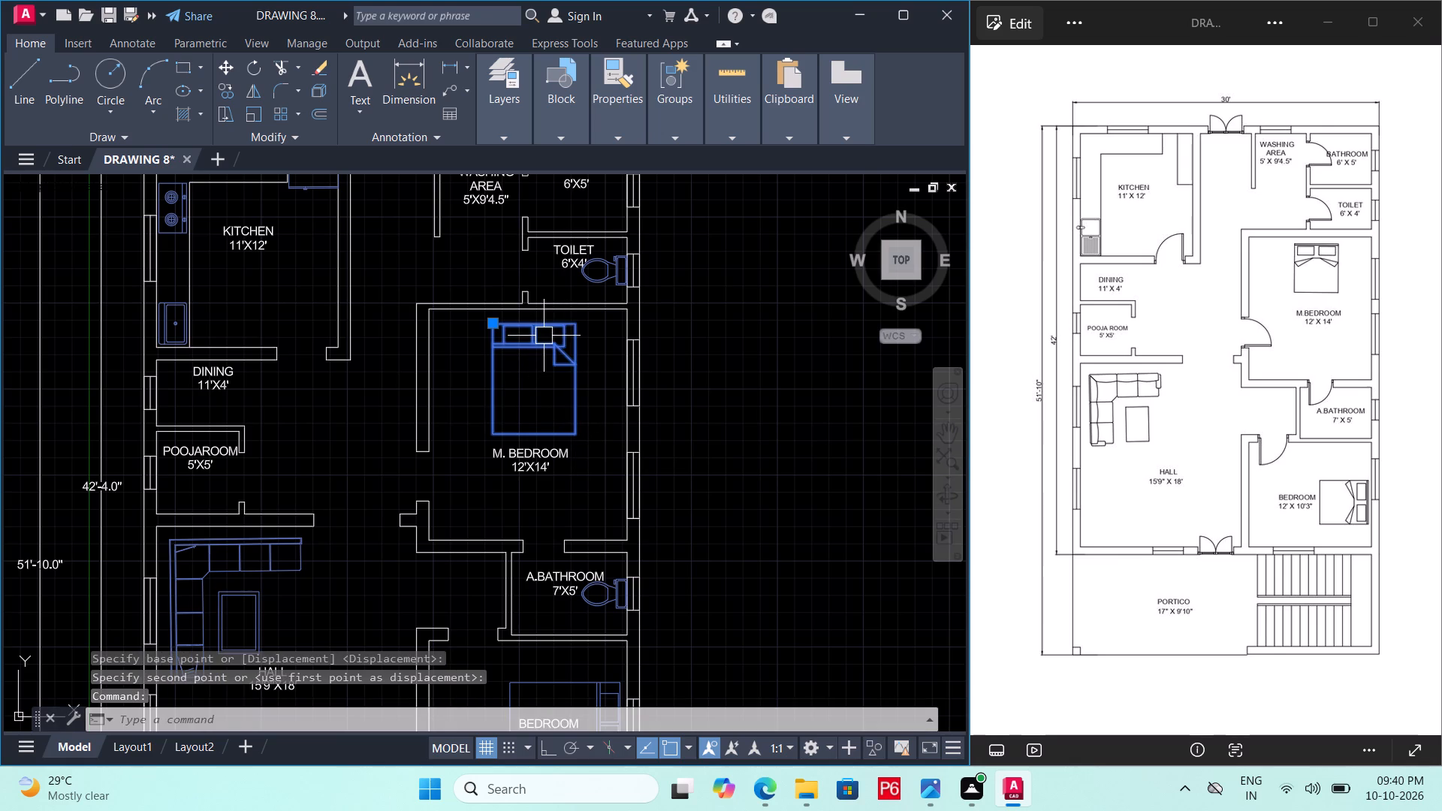
text(M)
key(space)
scroll(541, 323, up, 1)
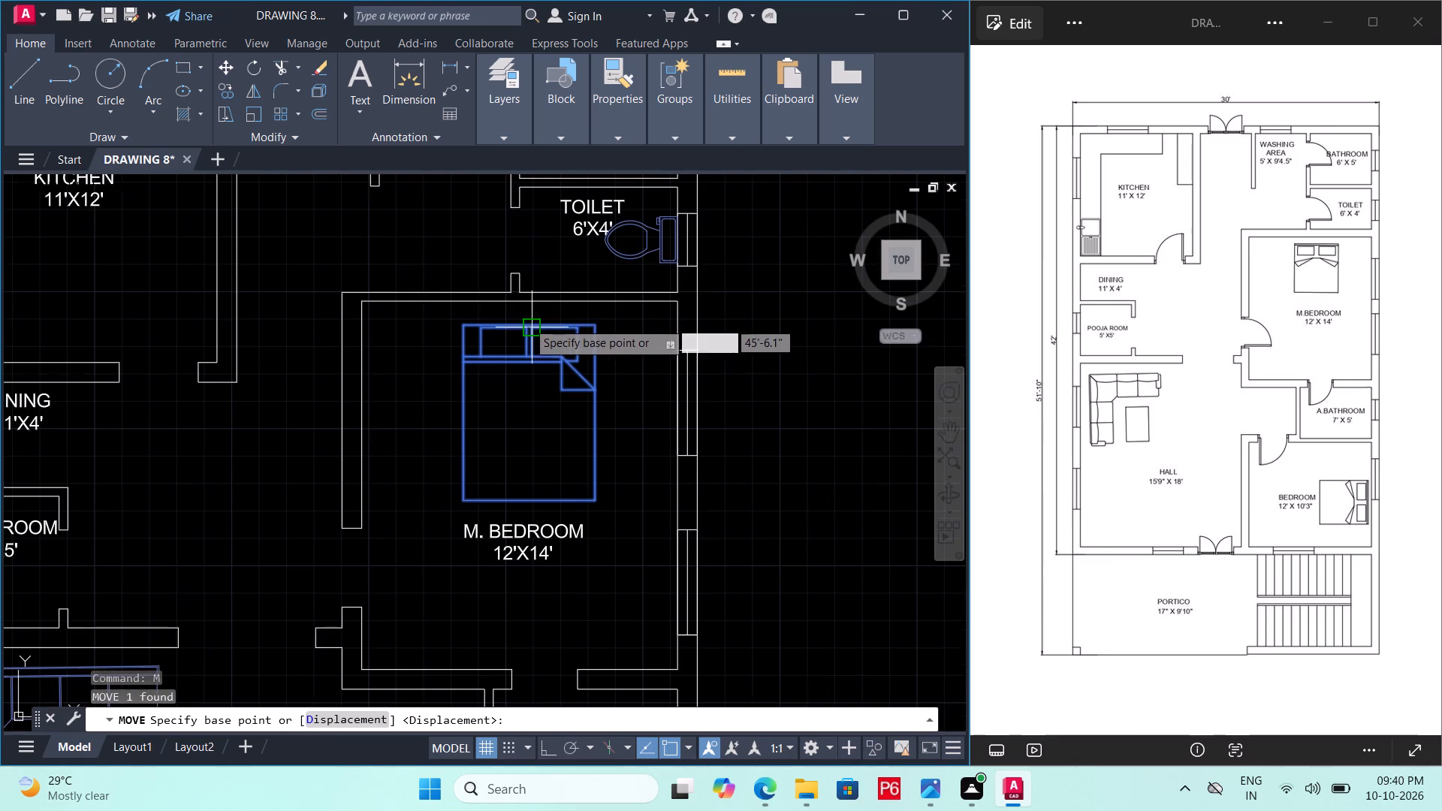
click(525, 325)
click(523, 312)
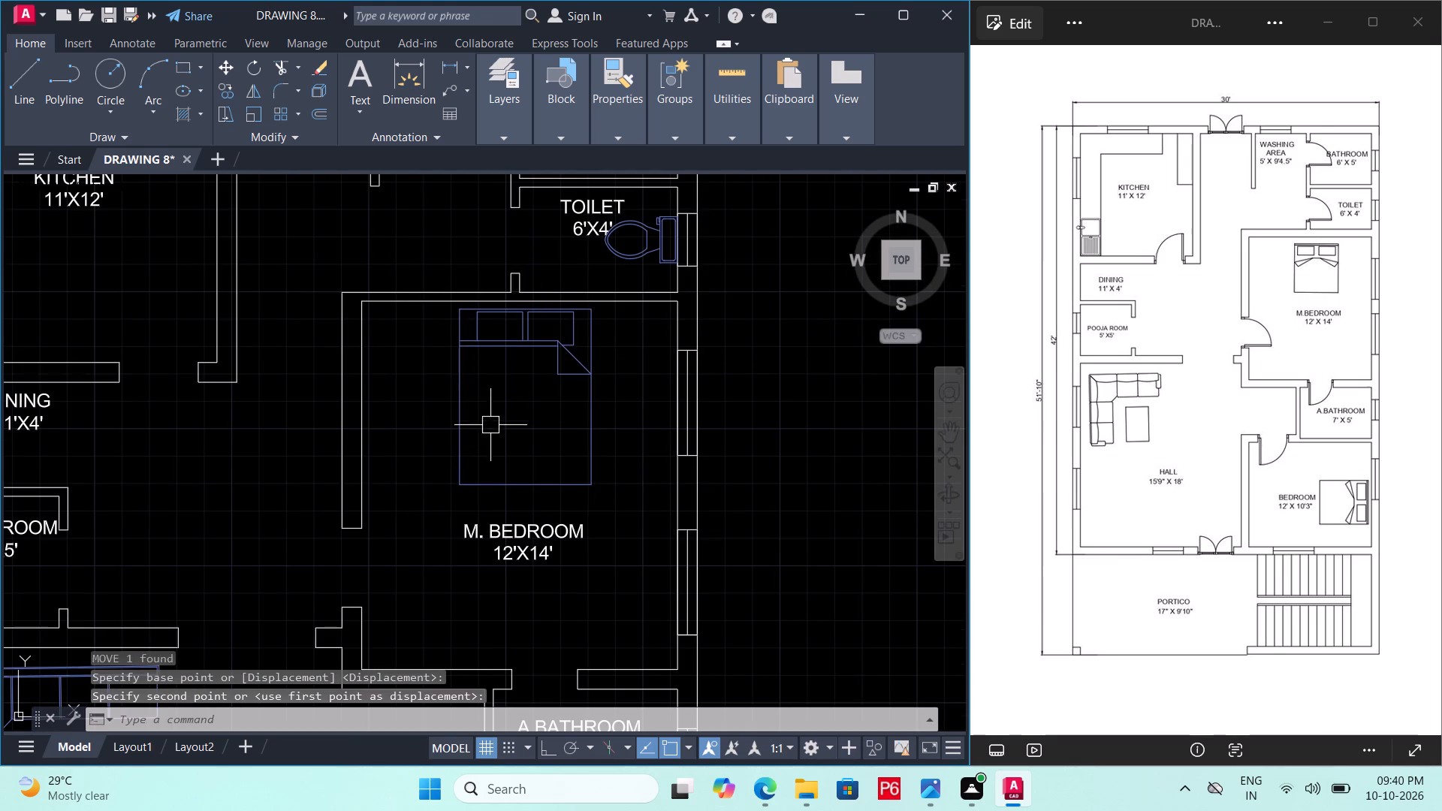
key(ctrl+s)
key(ctrl+s)
scroll(492, 430, down, 2)
middle_drag(522, 478, 551, 367)
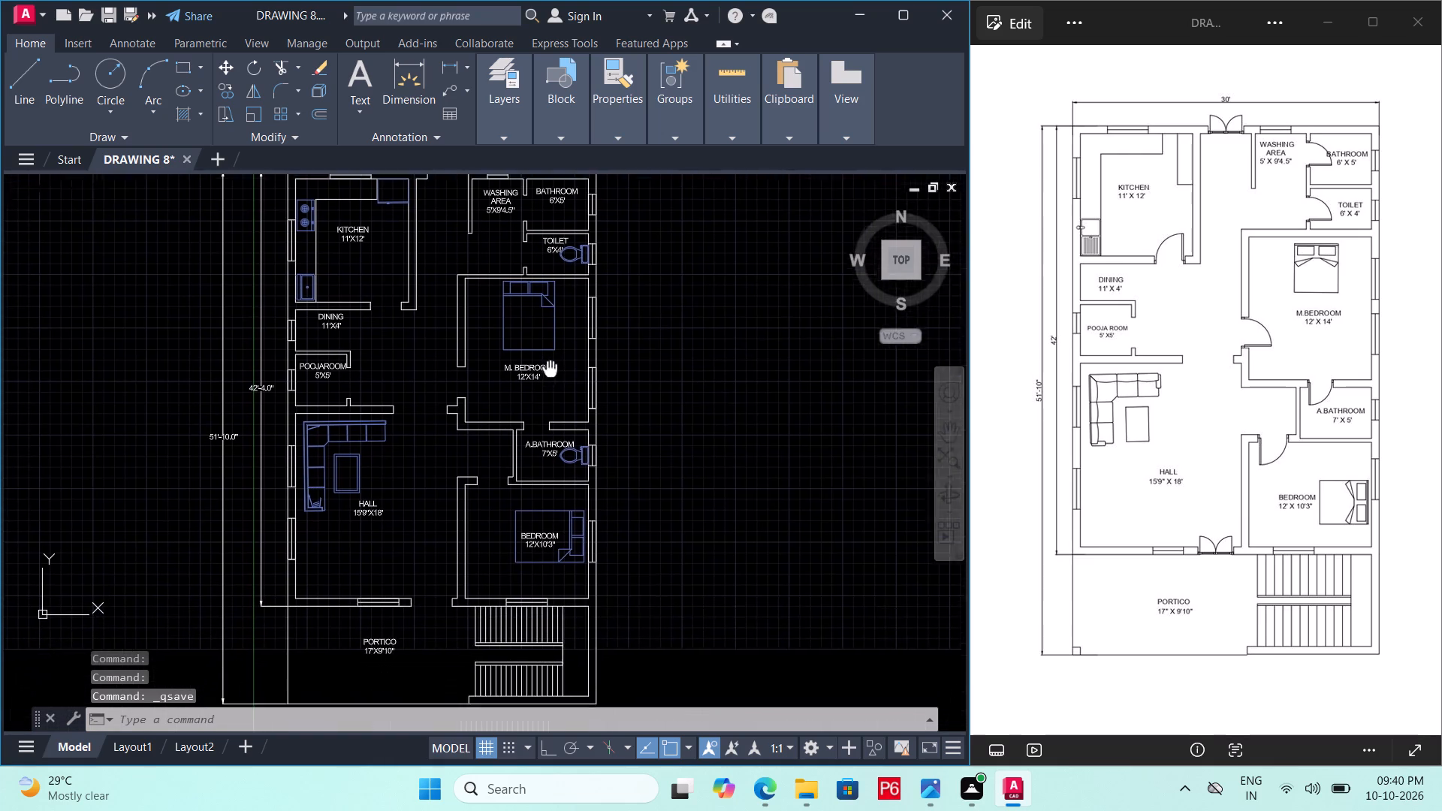
middle_drag(551, 367, 565, 410)
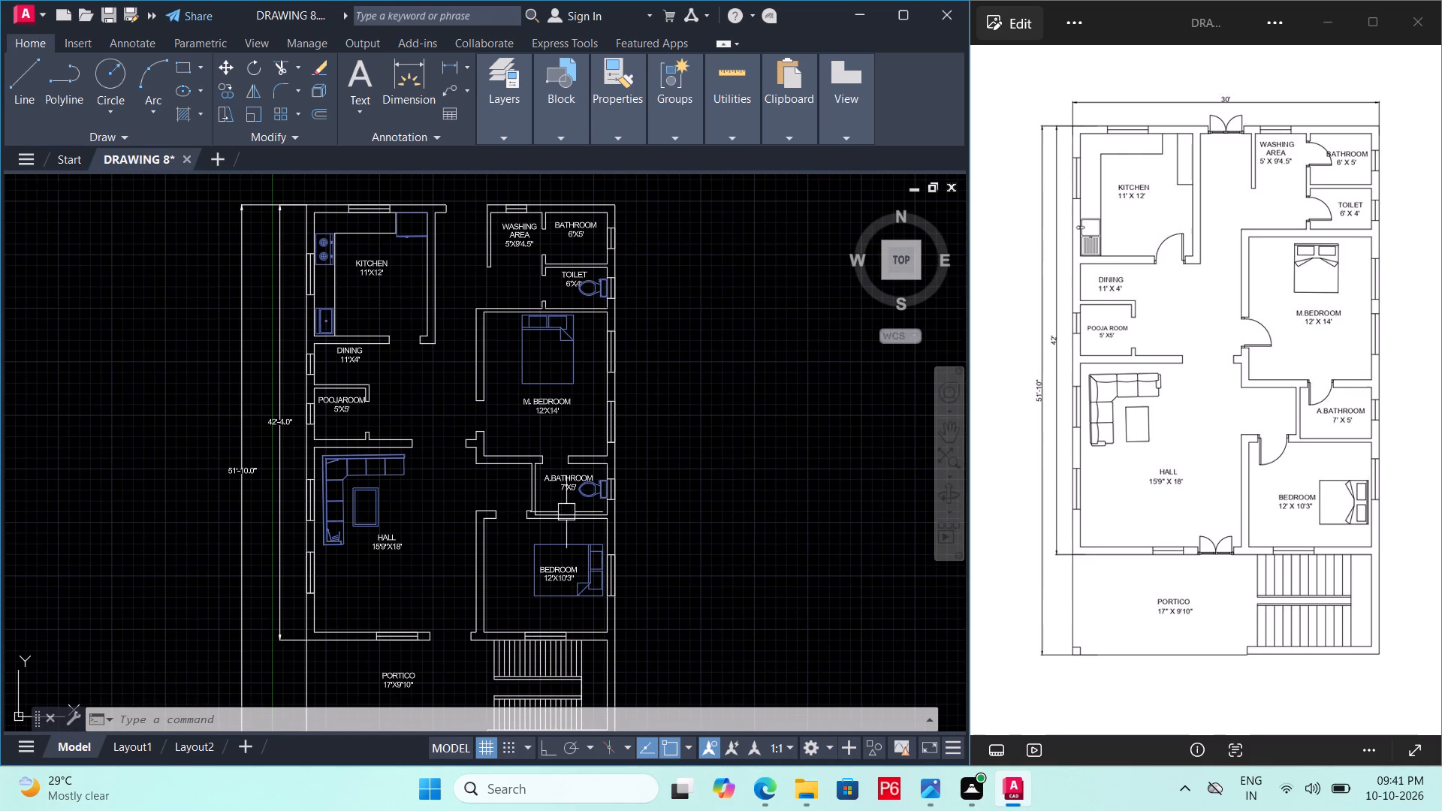
middle_drag(564, 529, 585, 529)
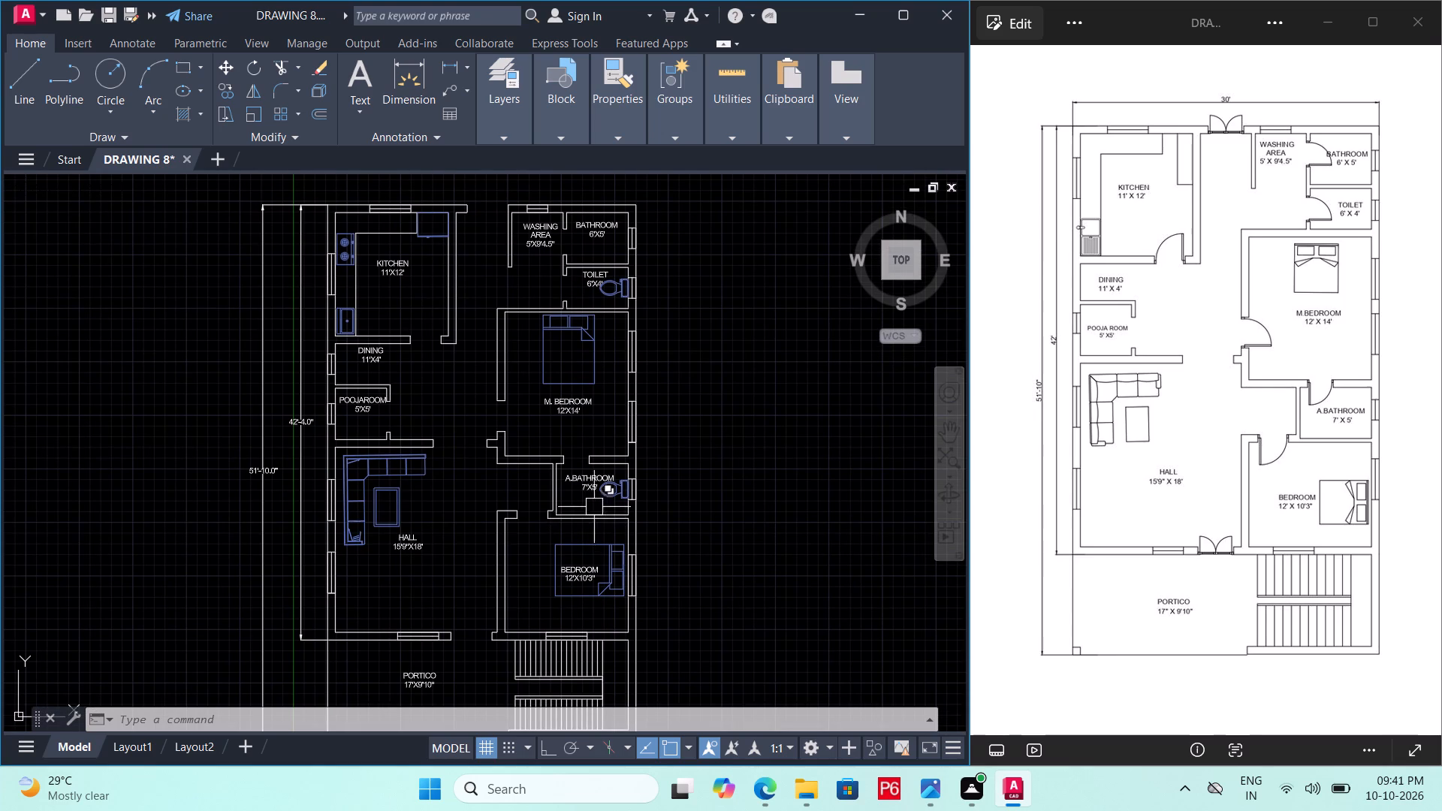
key(ctrl+s)
key(ctrl+s)
key(ctrl+s)
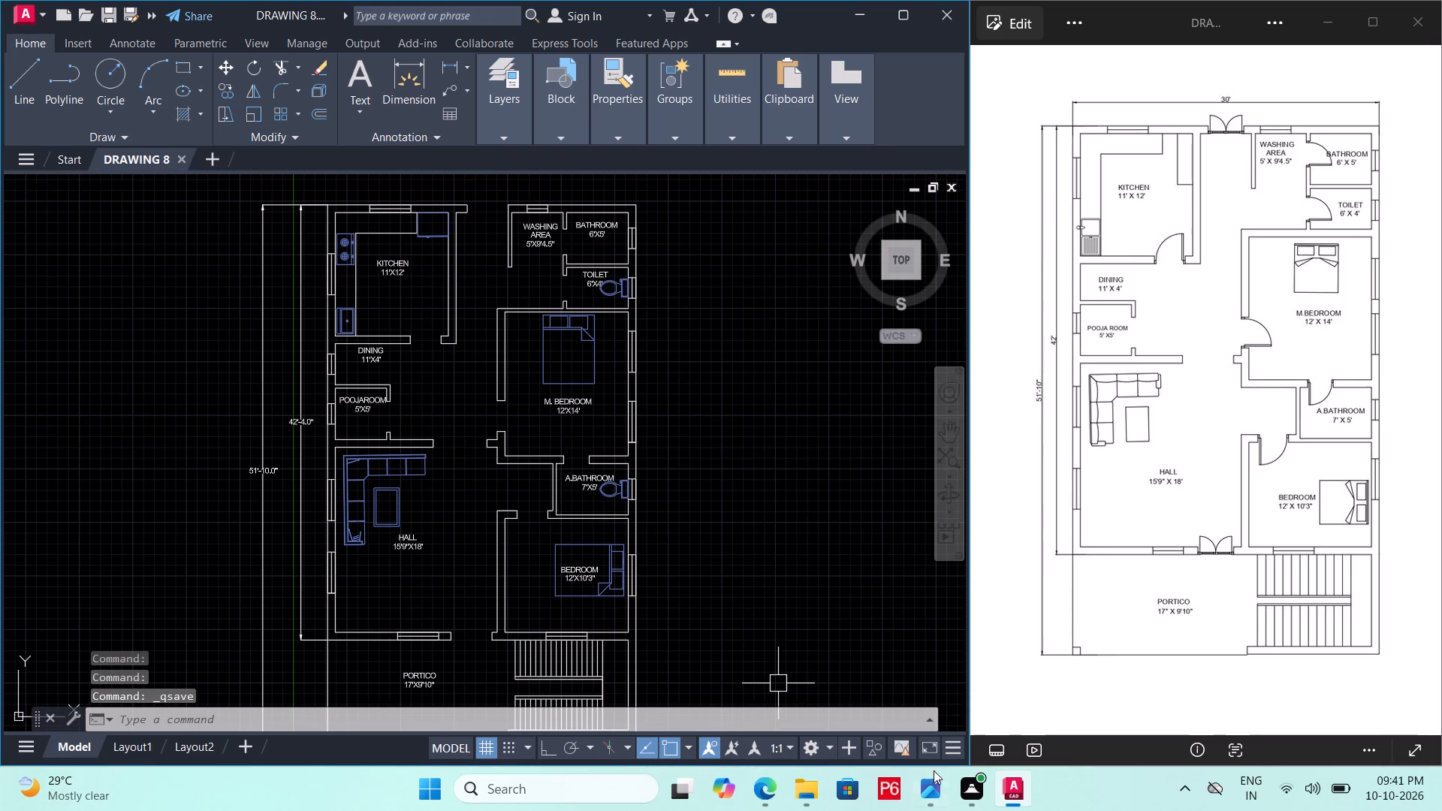
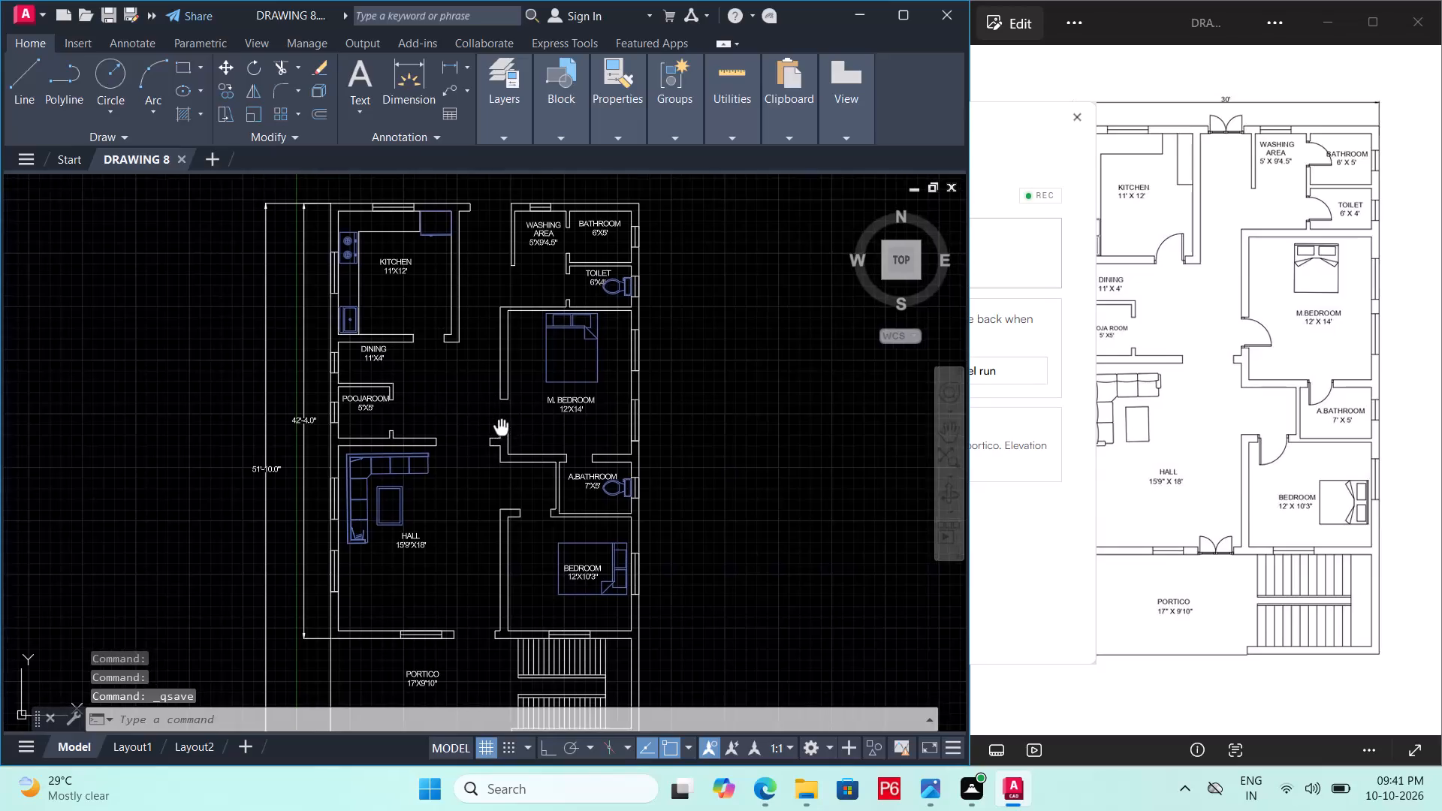
Draw a line across the outer wall opening between the kitchen and washing area, joining the inner corners of both wall ends.
click(1151, 346)
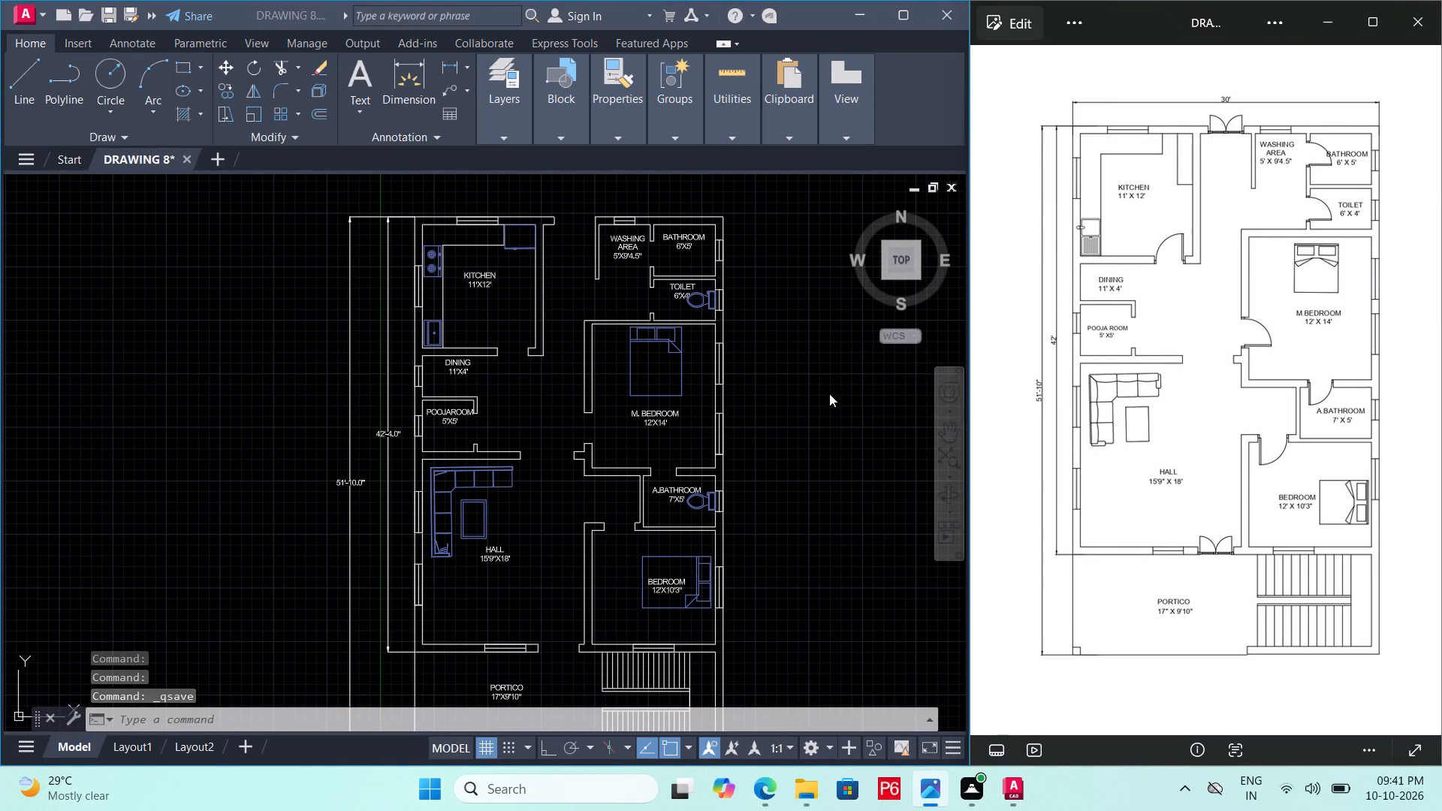
click(829, 393)
middle_drag(695, 452, 654, 436)
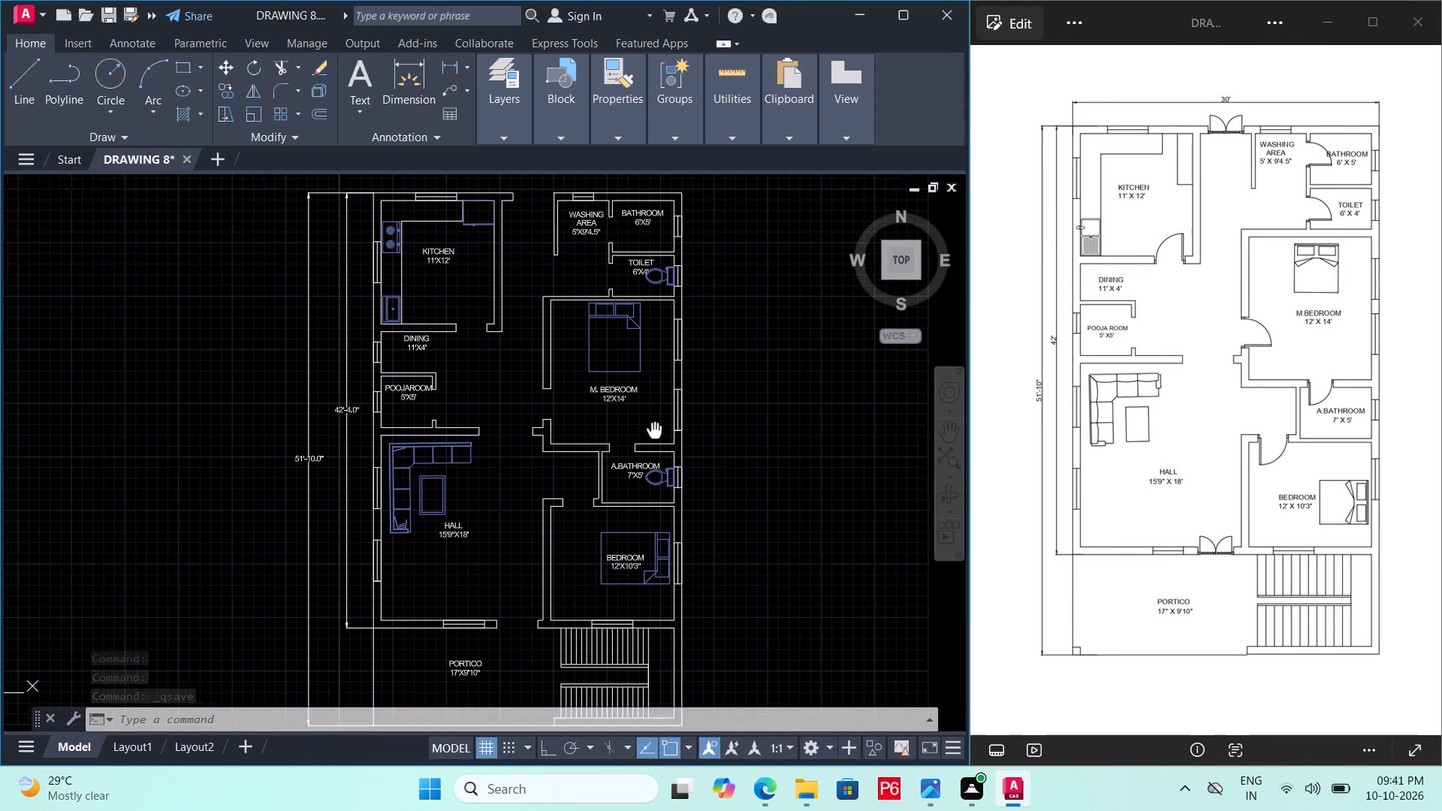
middle_drag(654, 436, 674, 490)
scroll(538, 242, up, 3)
middle_drag(549, 399, 524, 394)
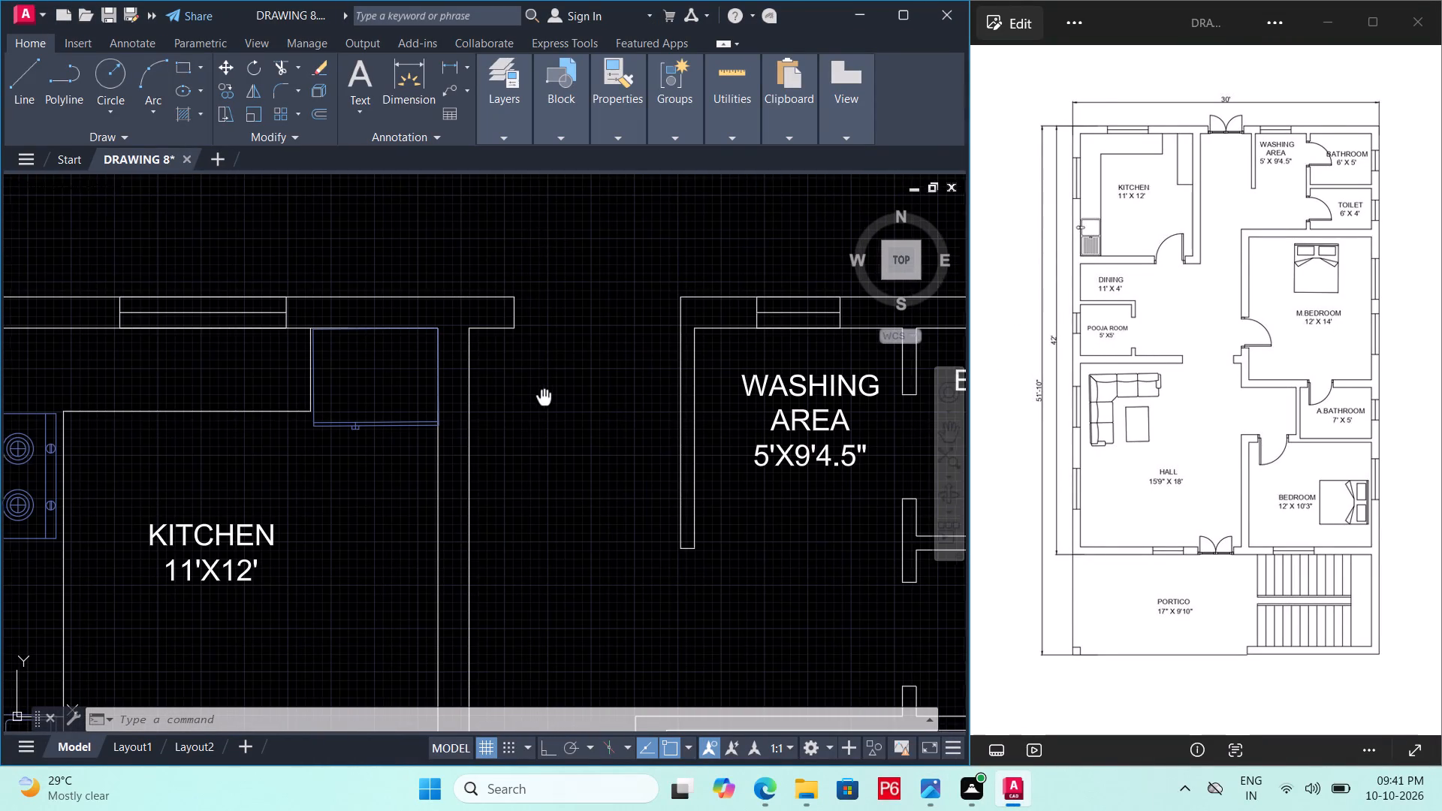
middle_drag(524, 394, 507, 392)
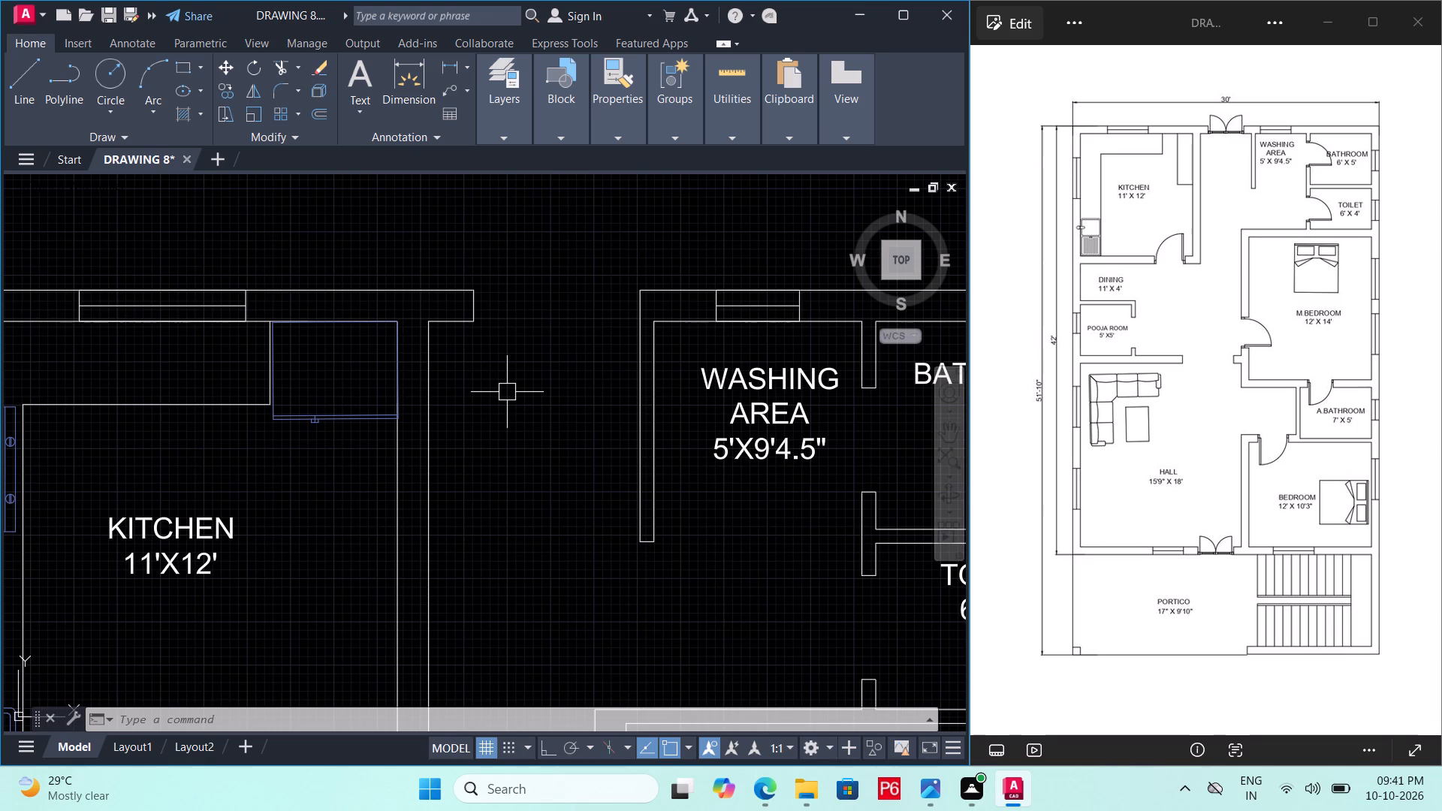
text(L)
key(space)
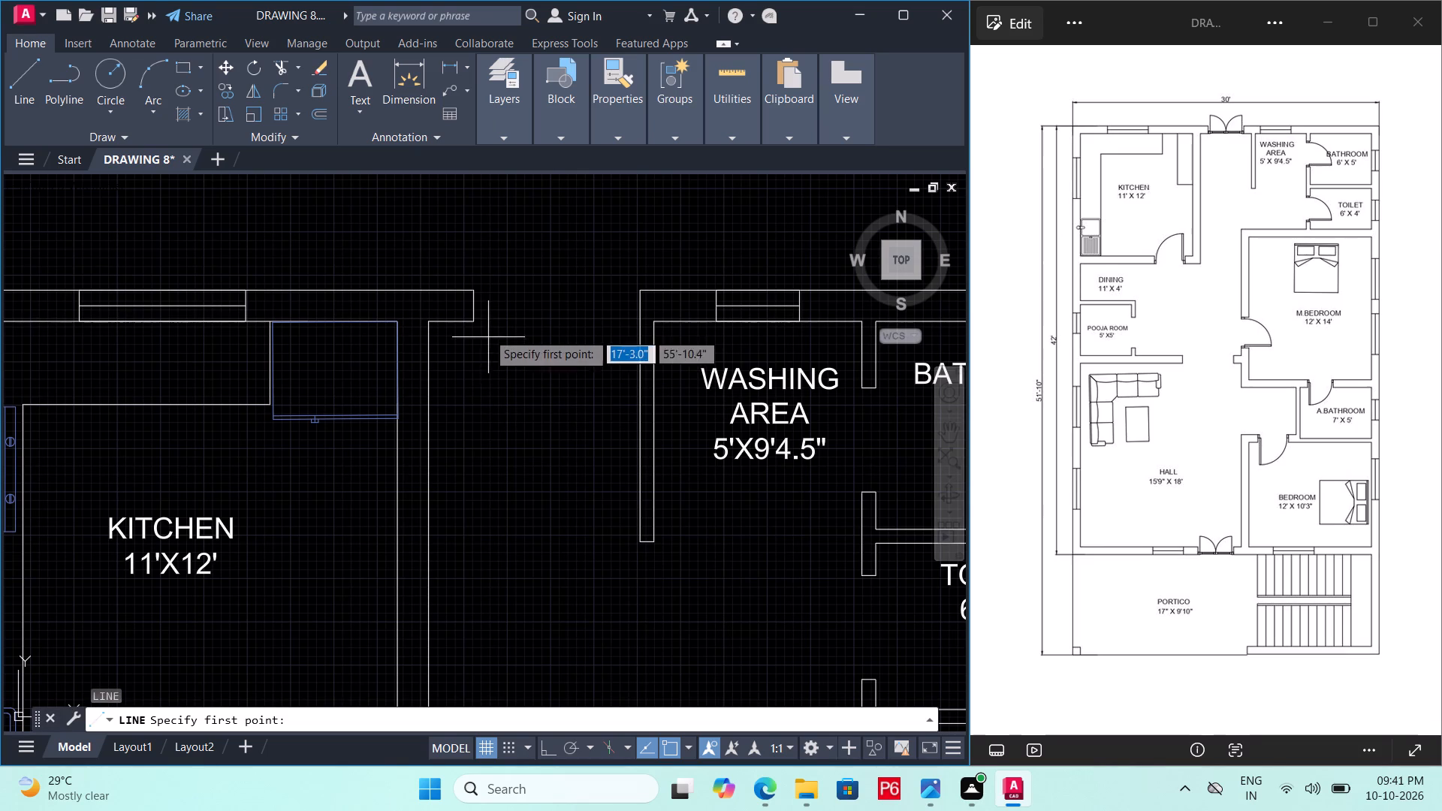
click(481, 321)
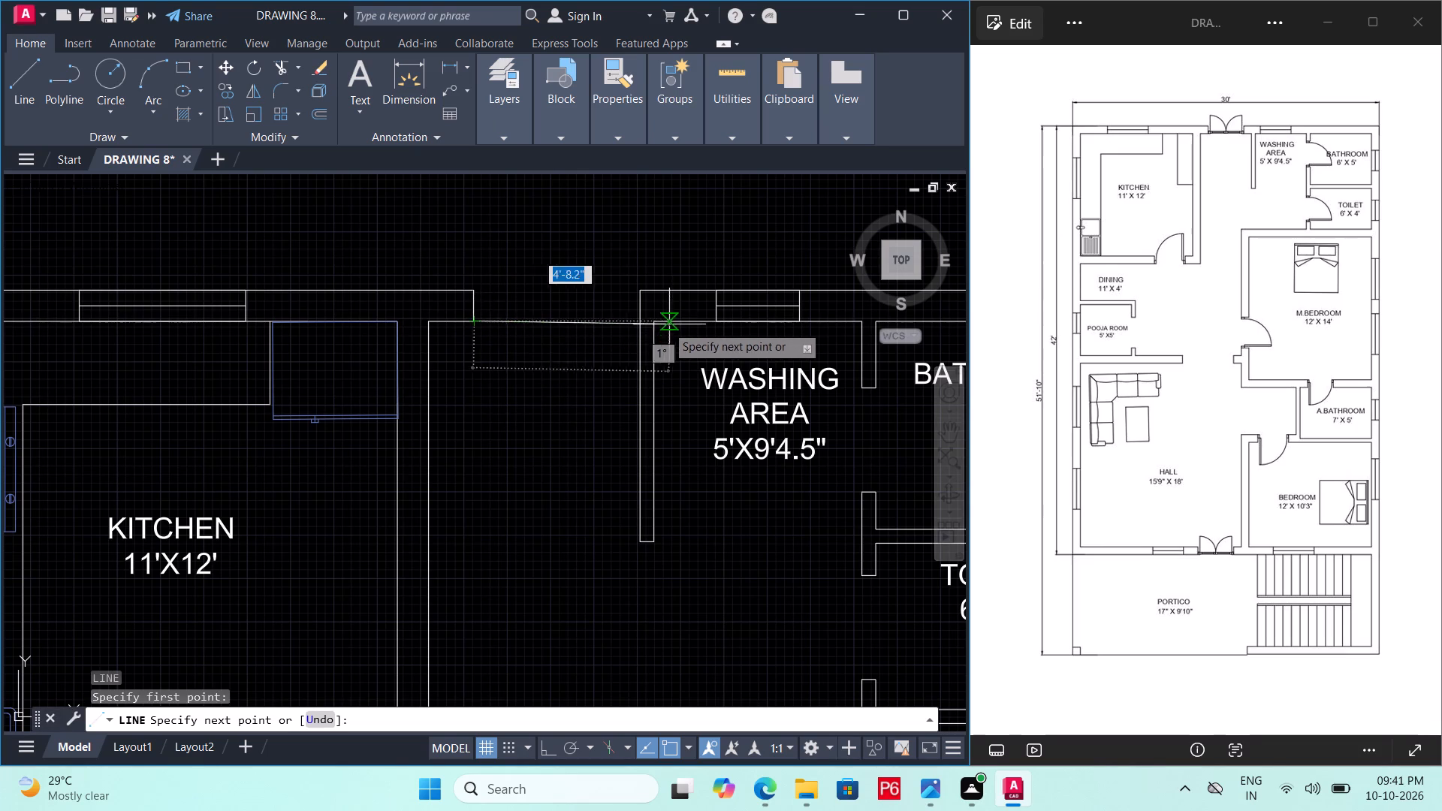
click(640, 324)
key(Escape)
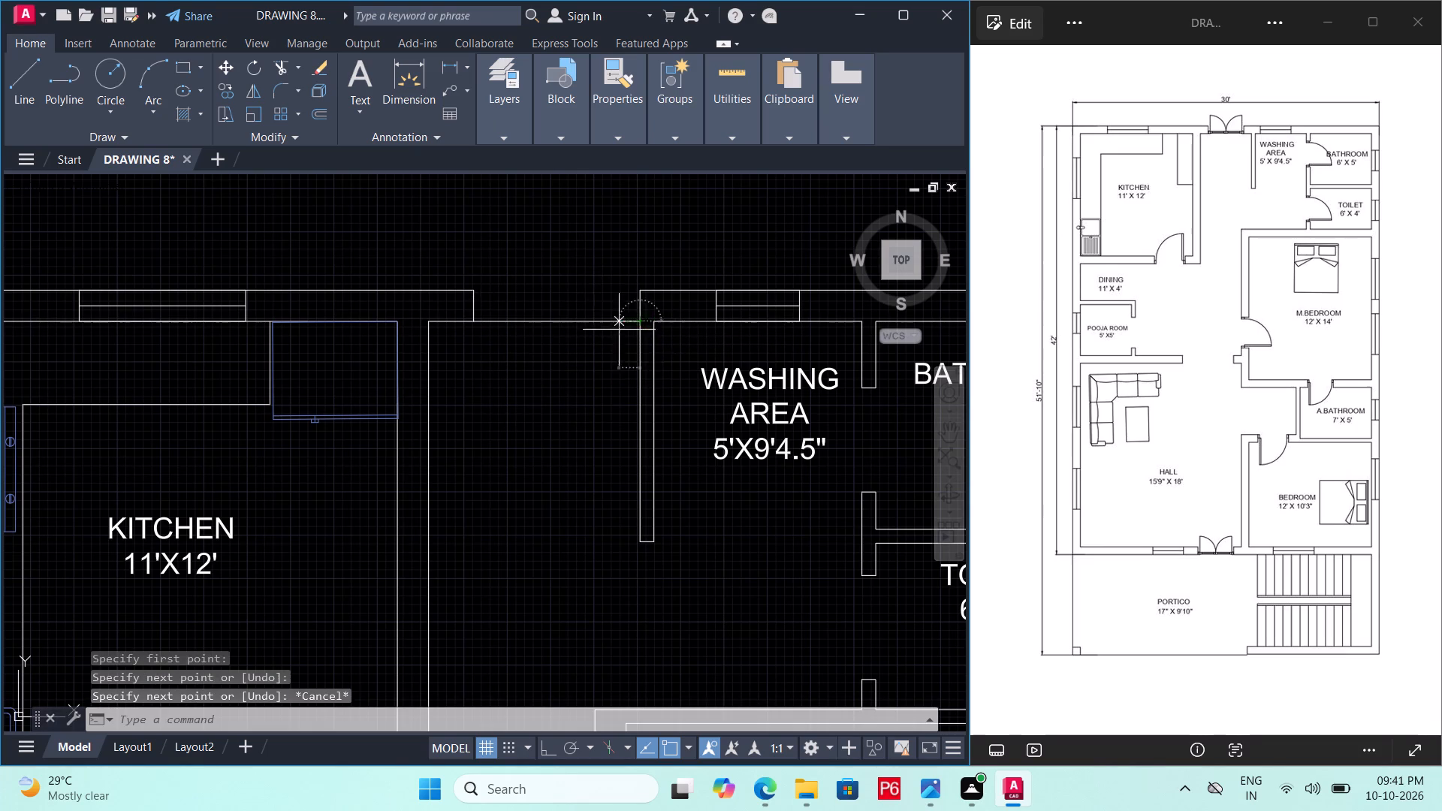
With Ortho on, draw a 2' vertical line upward from the midpoint of the opening line, and save the drawing.
text(L)
key(space)
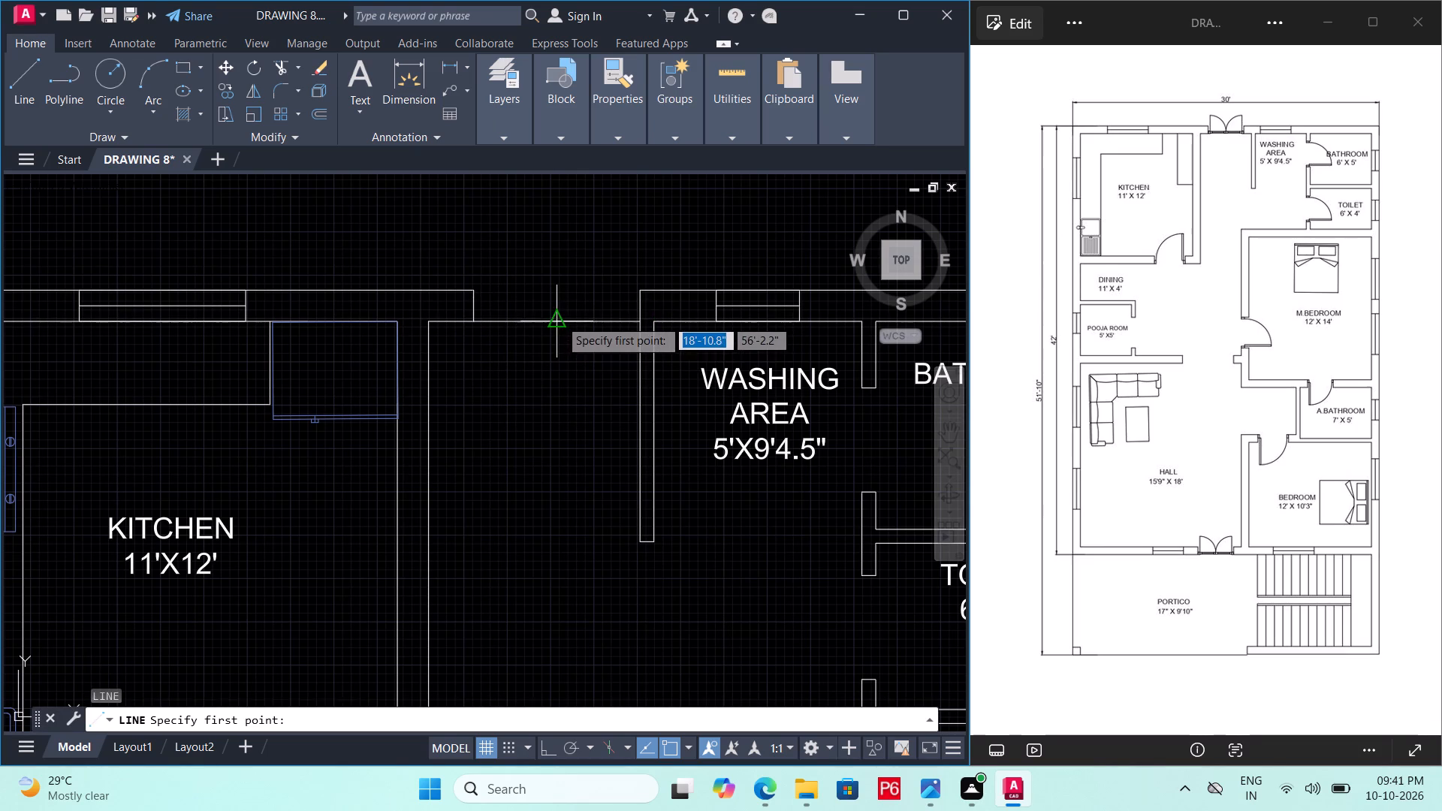
click(563, 318)
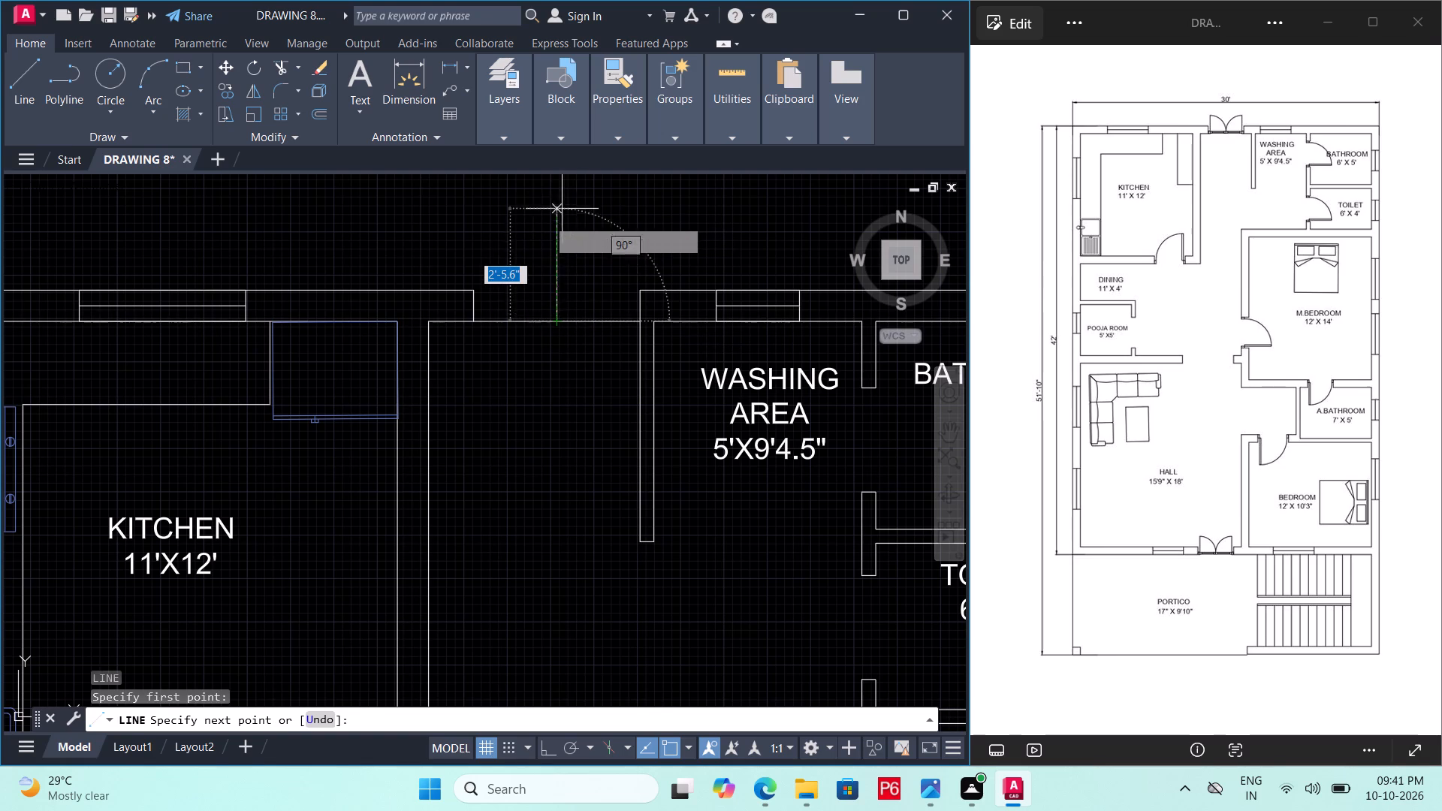
key(F8)
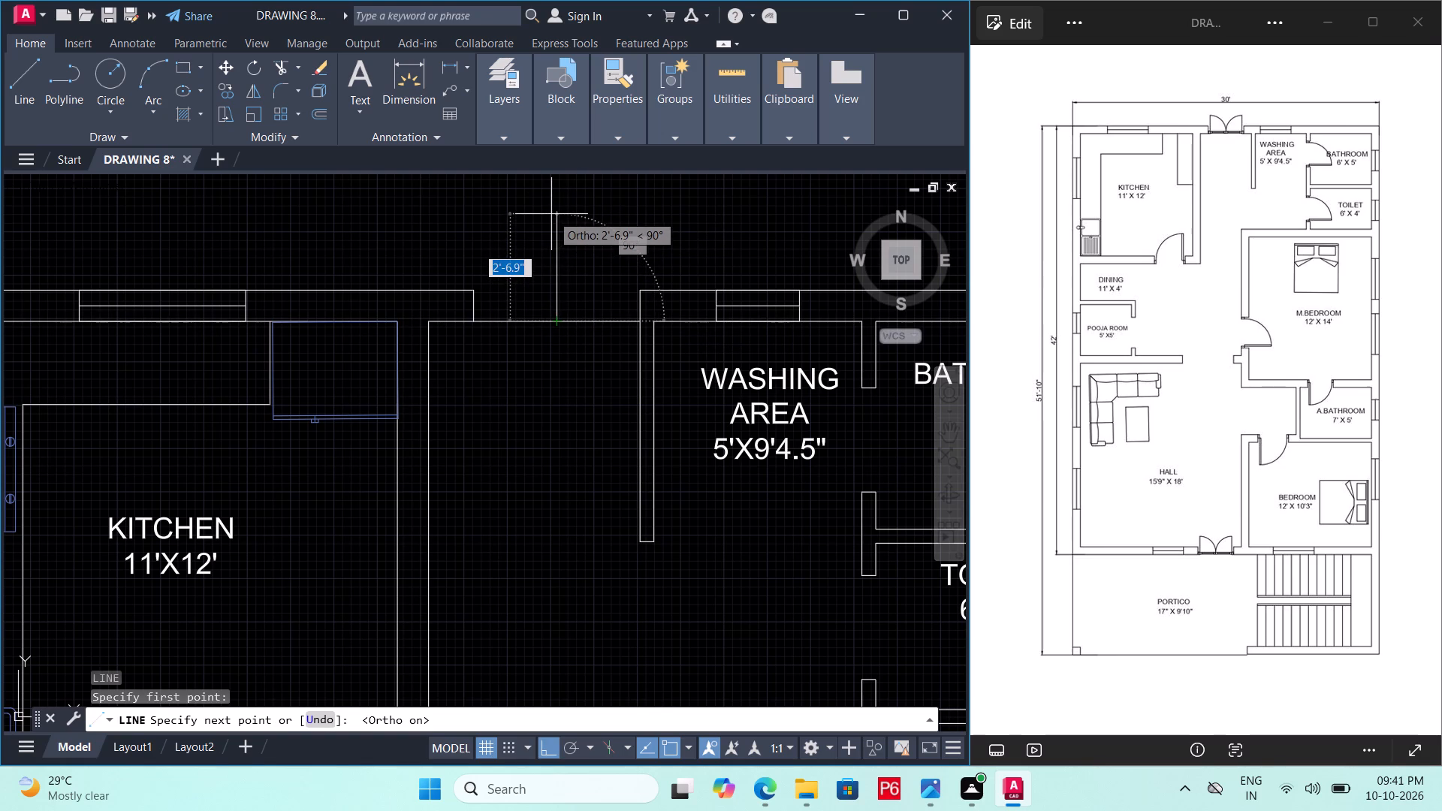
text(2')
key(Return)
key(Escape)
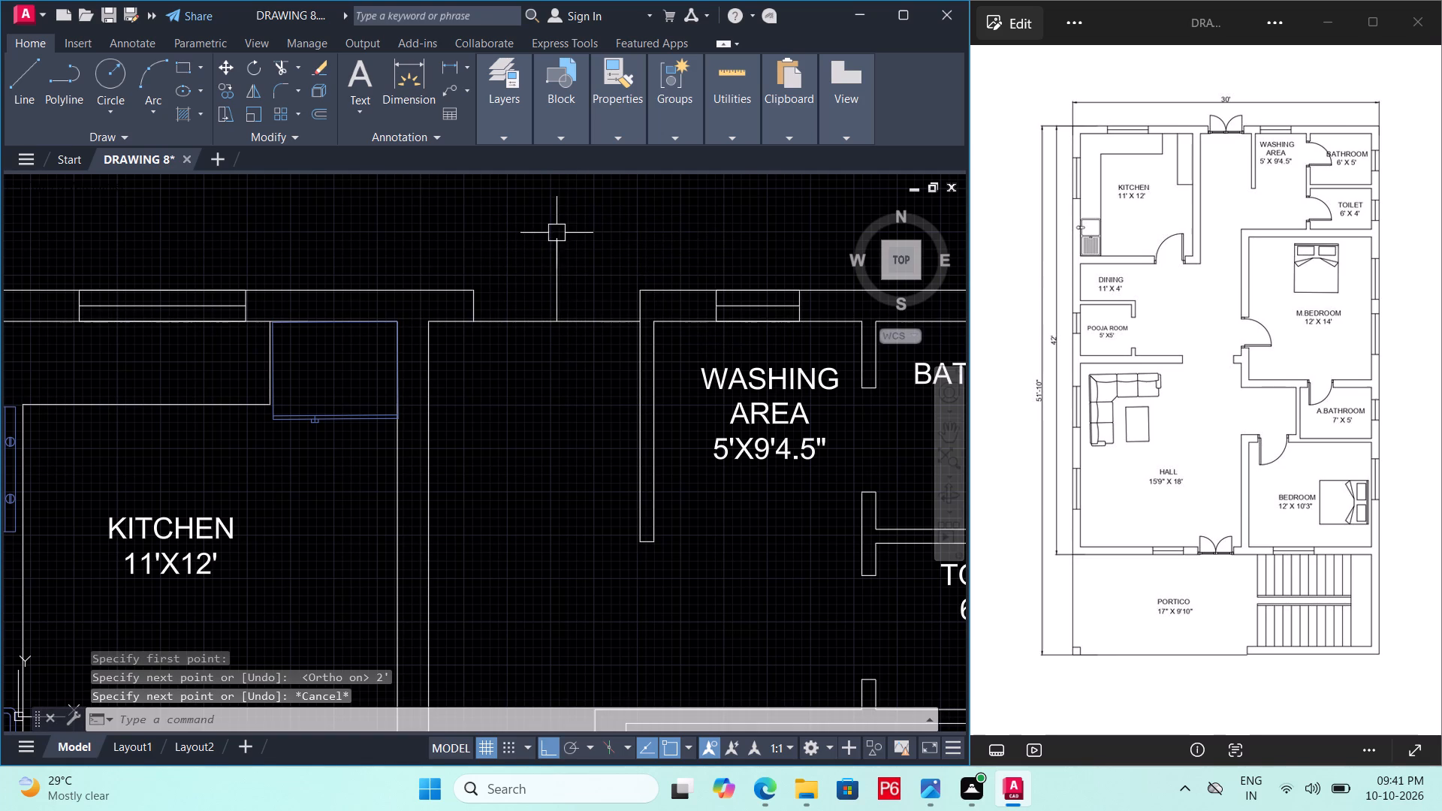
key(ctrl+s)
key(ctrl+s)
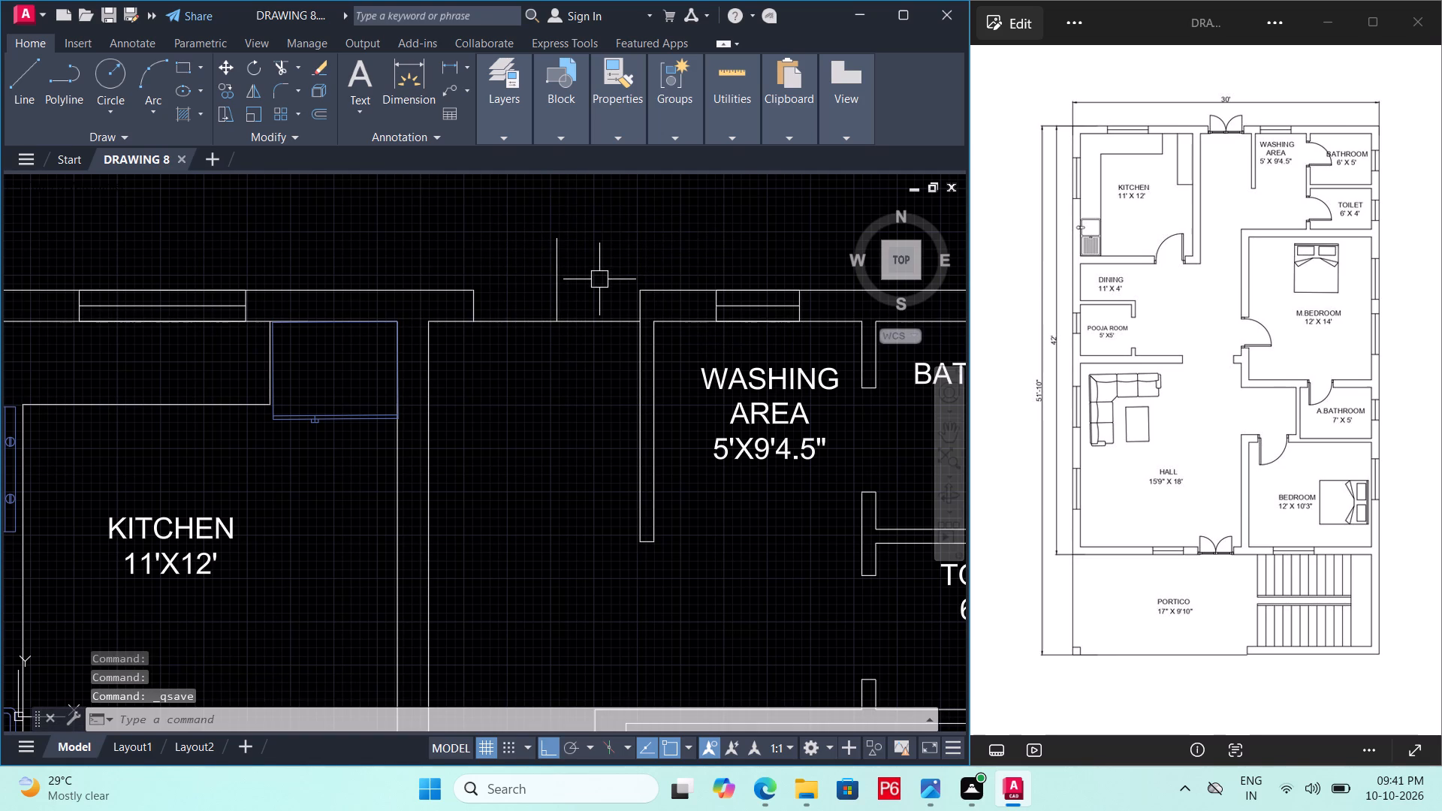
Draw a Center, Start, End arc centred on the vertical line's base, from its top to the kitchen-side wall end.
double_click(155, 109)
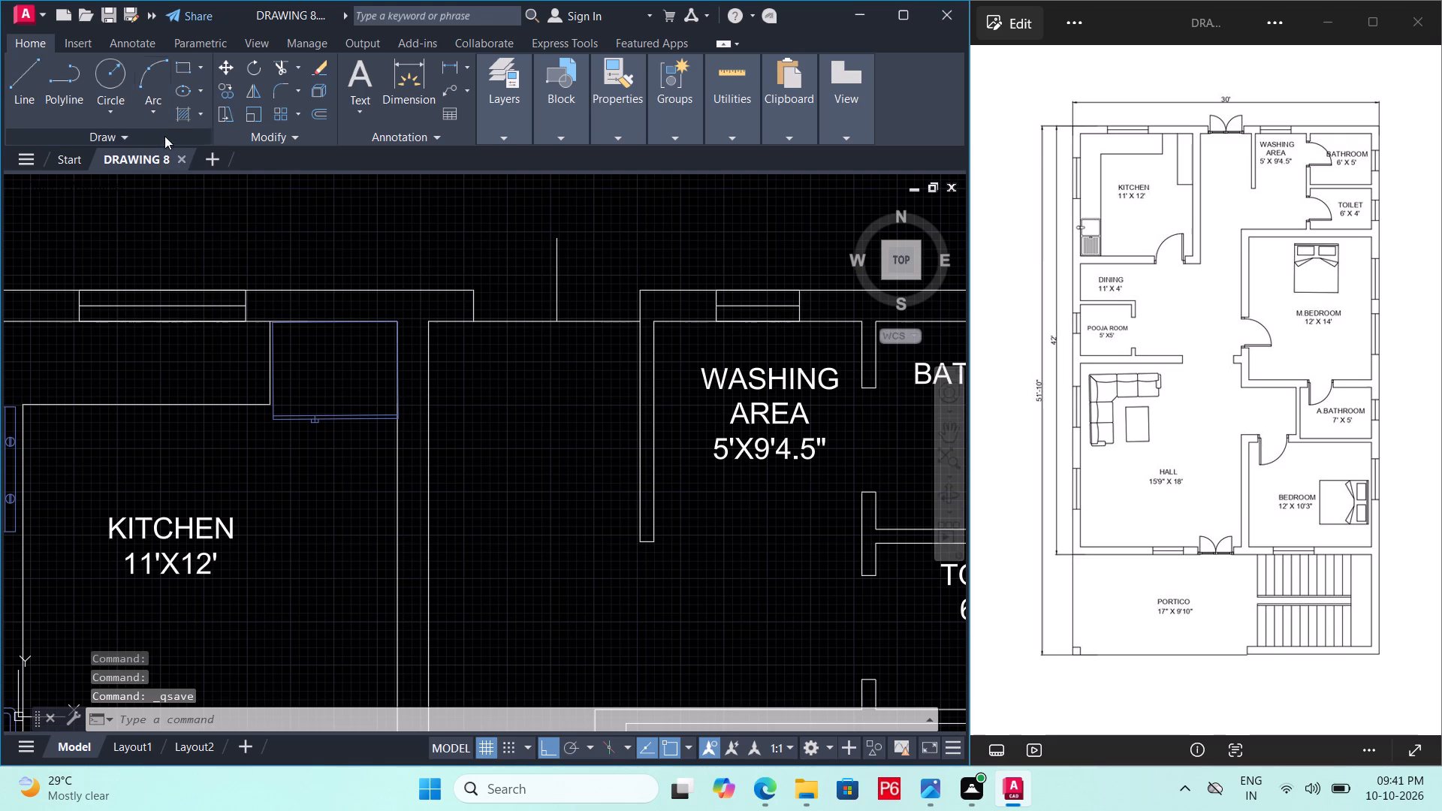
click(158, 104)
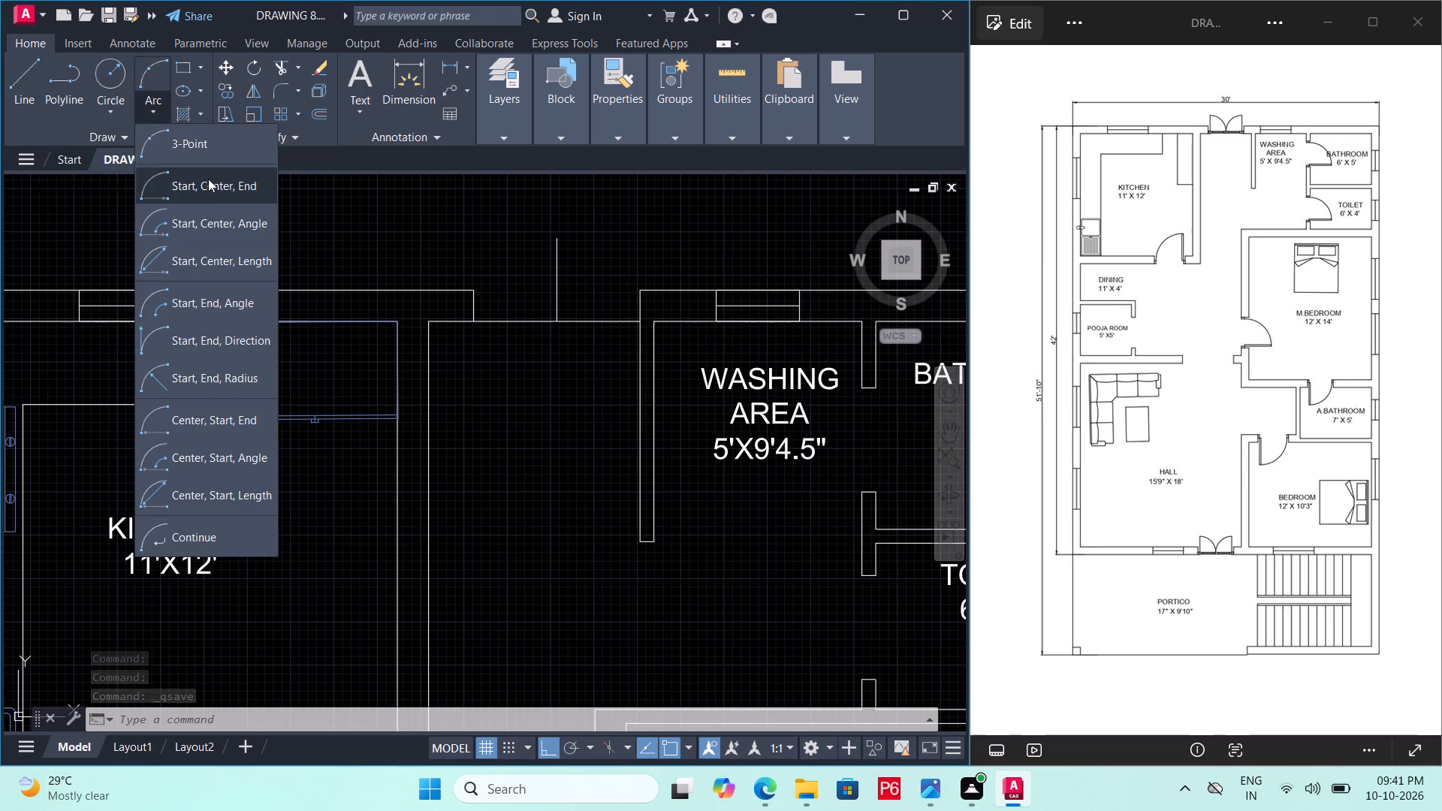
click(228, 418)
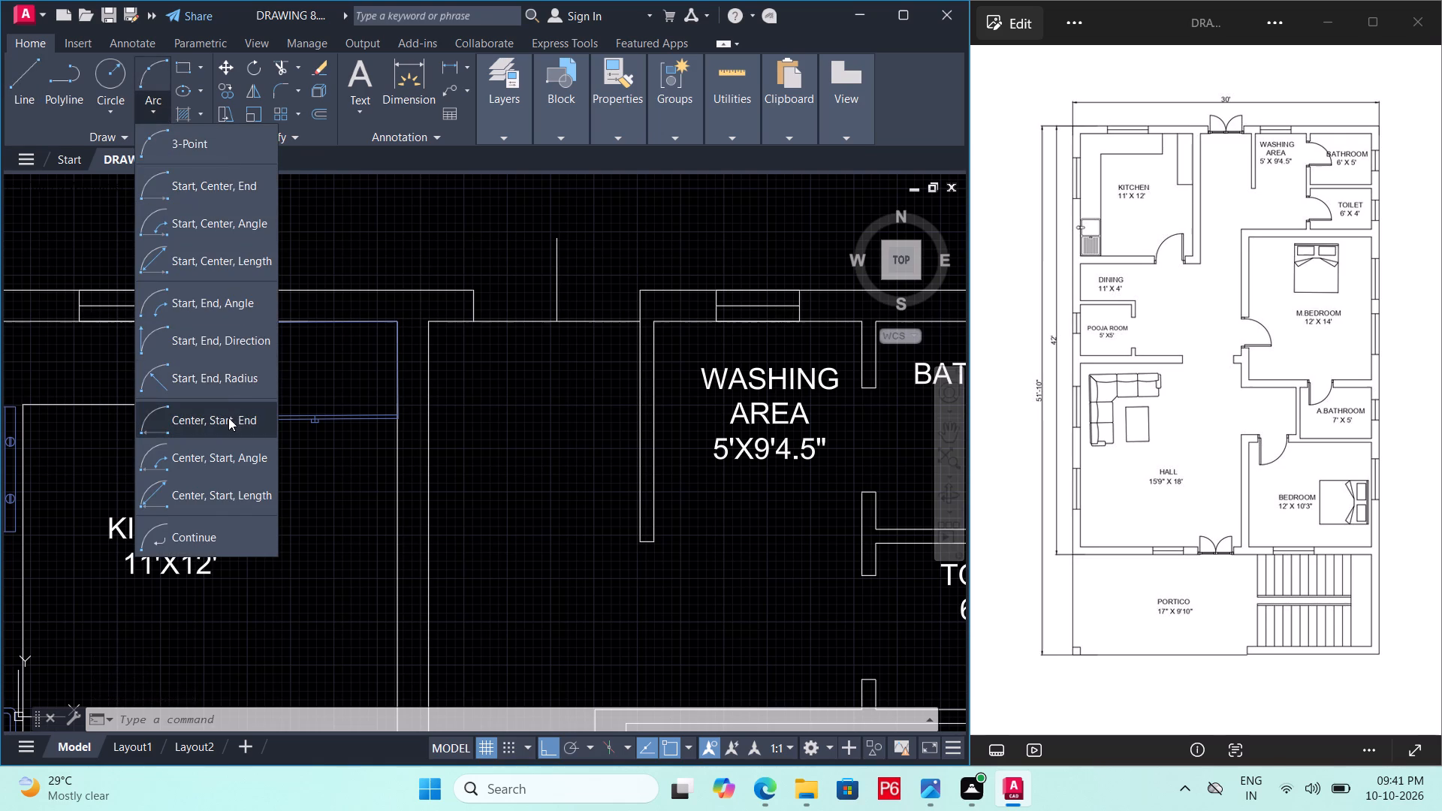
click(562, 315)
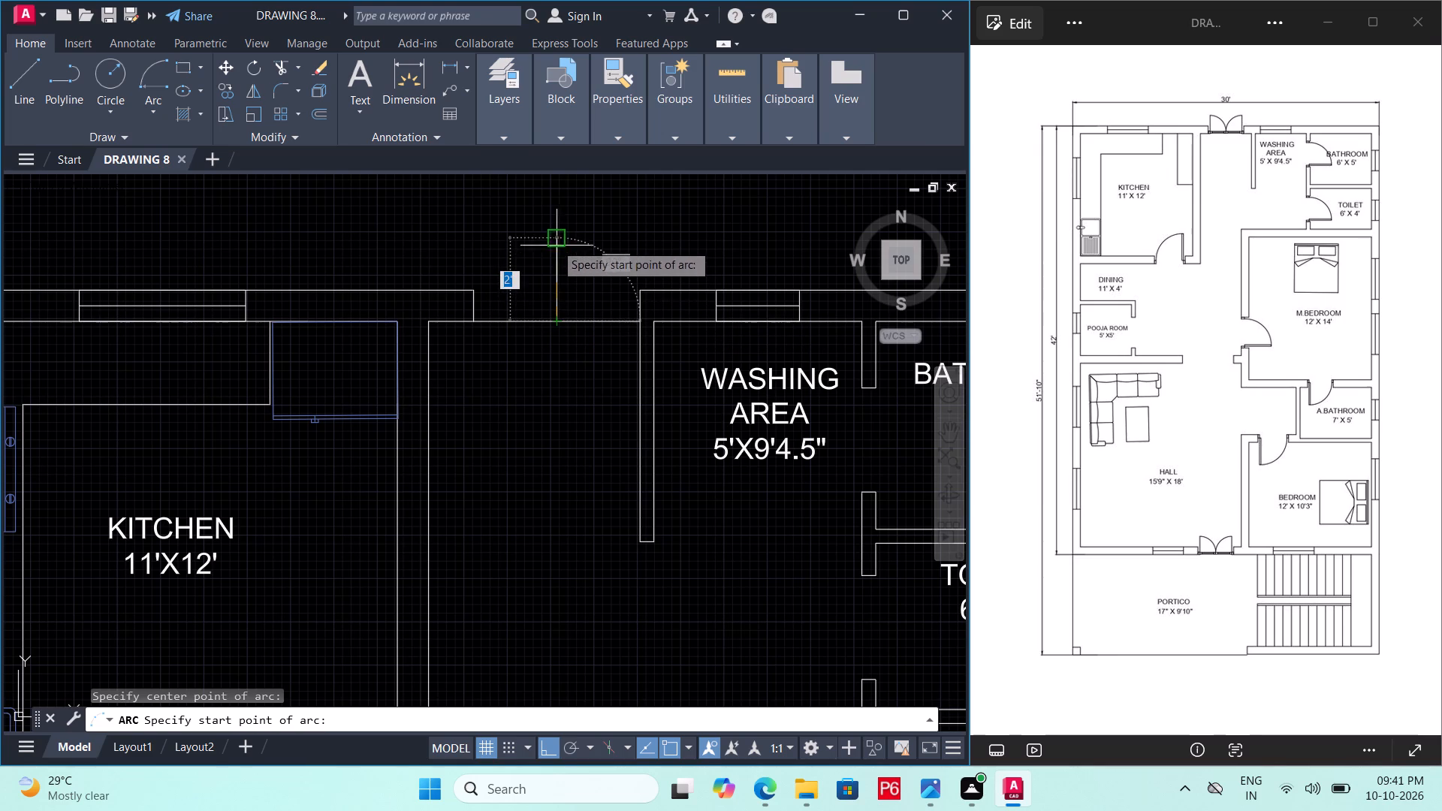
click(555, 240)
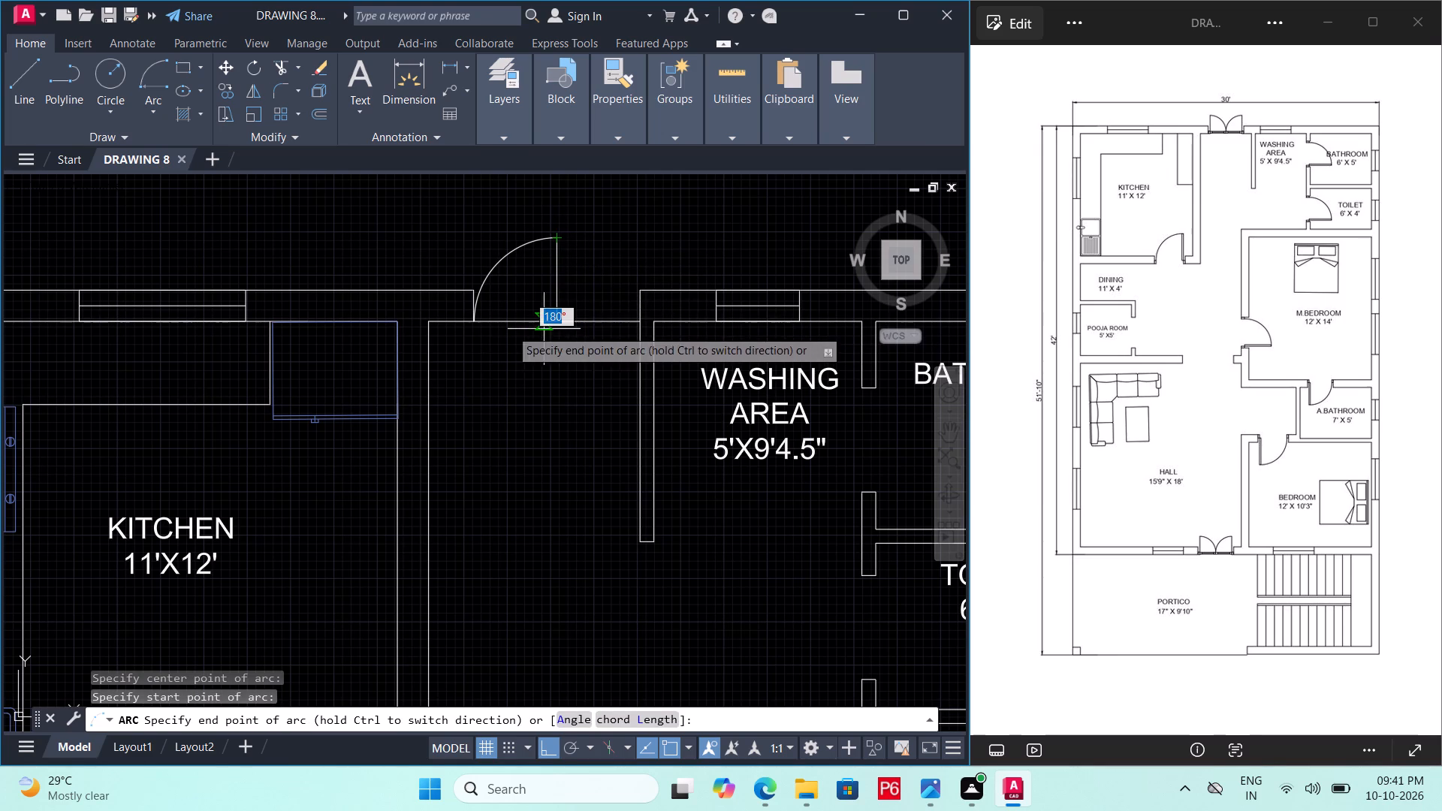
click(473, 321)
key(Escape)
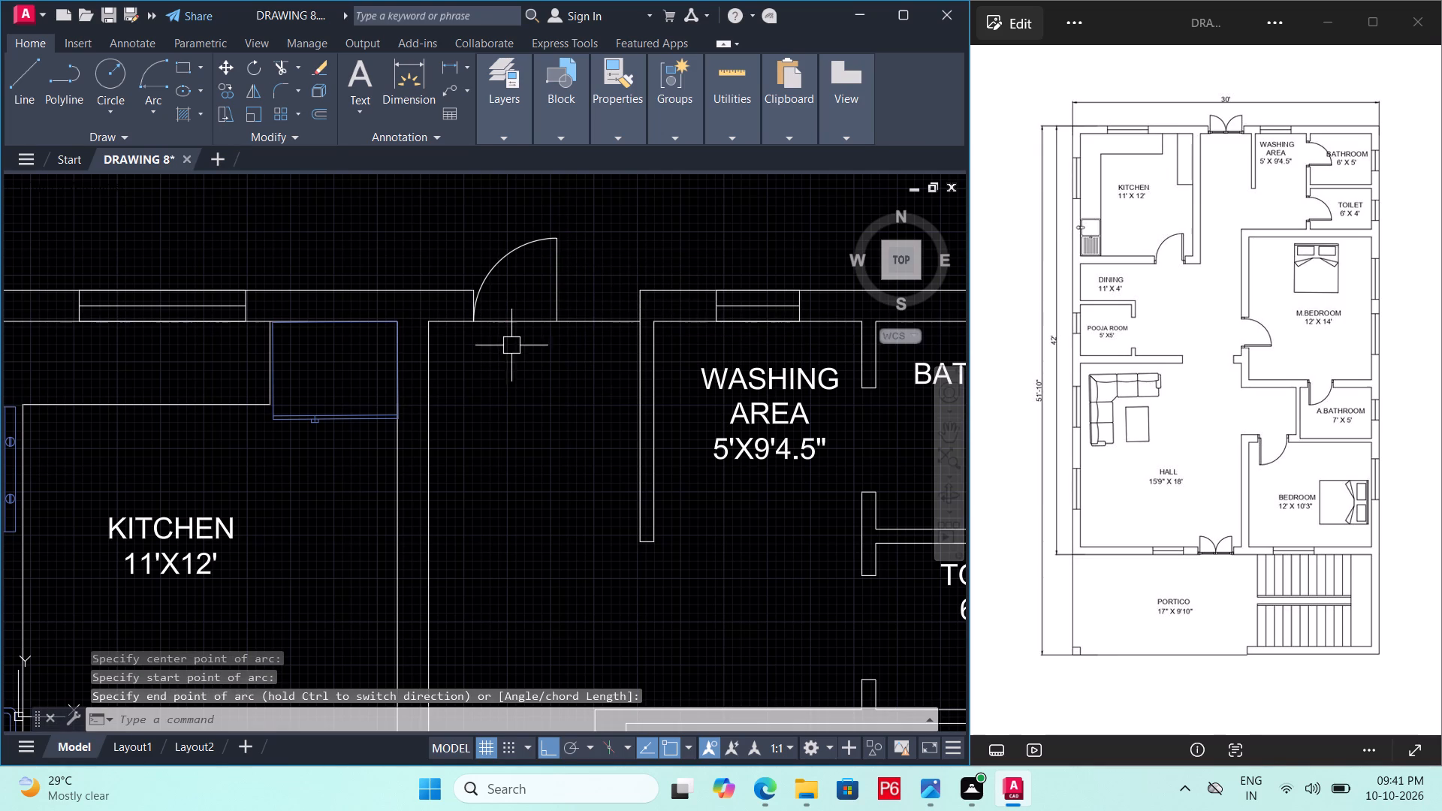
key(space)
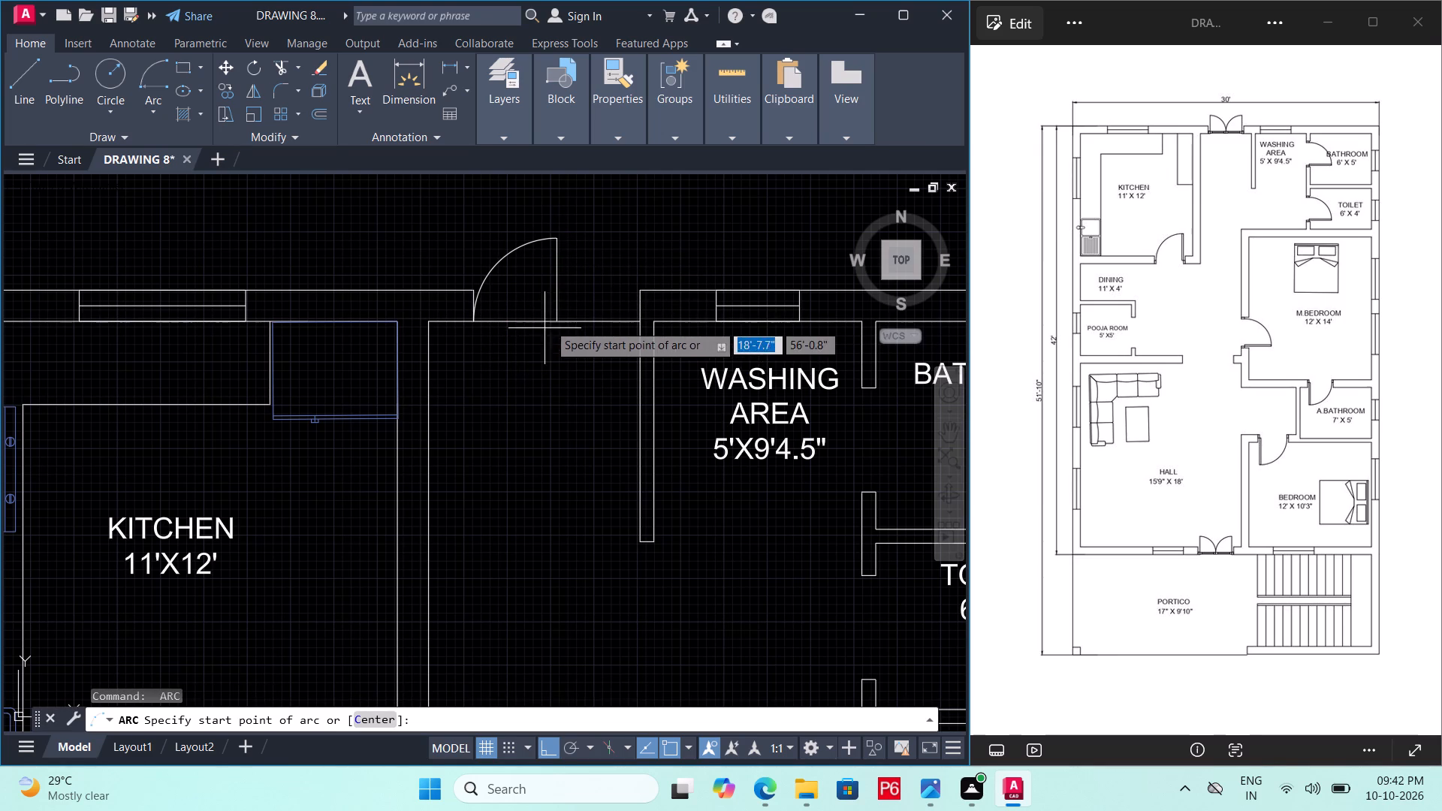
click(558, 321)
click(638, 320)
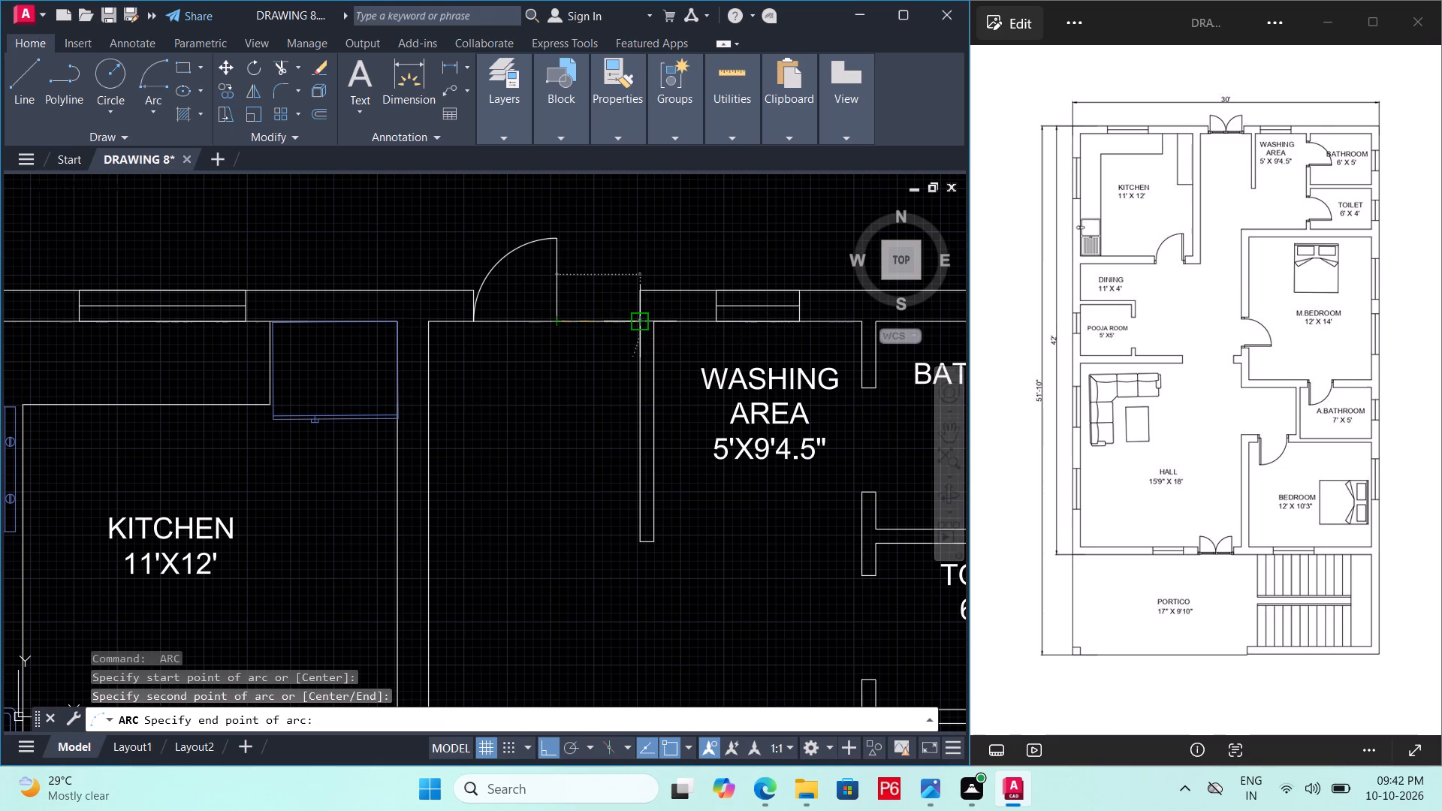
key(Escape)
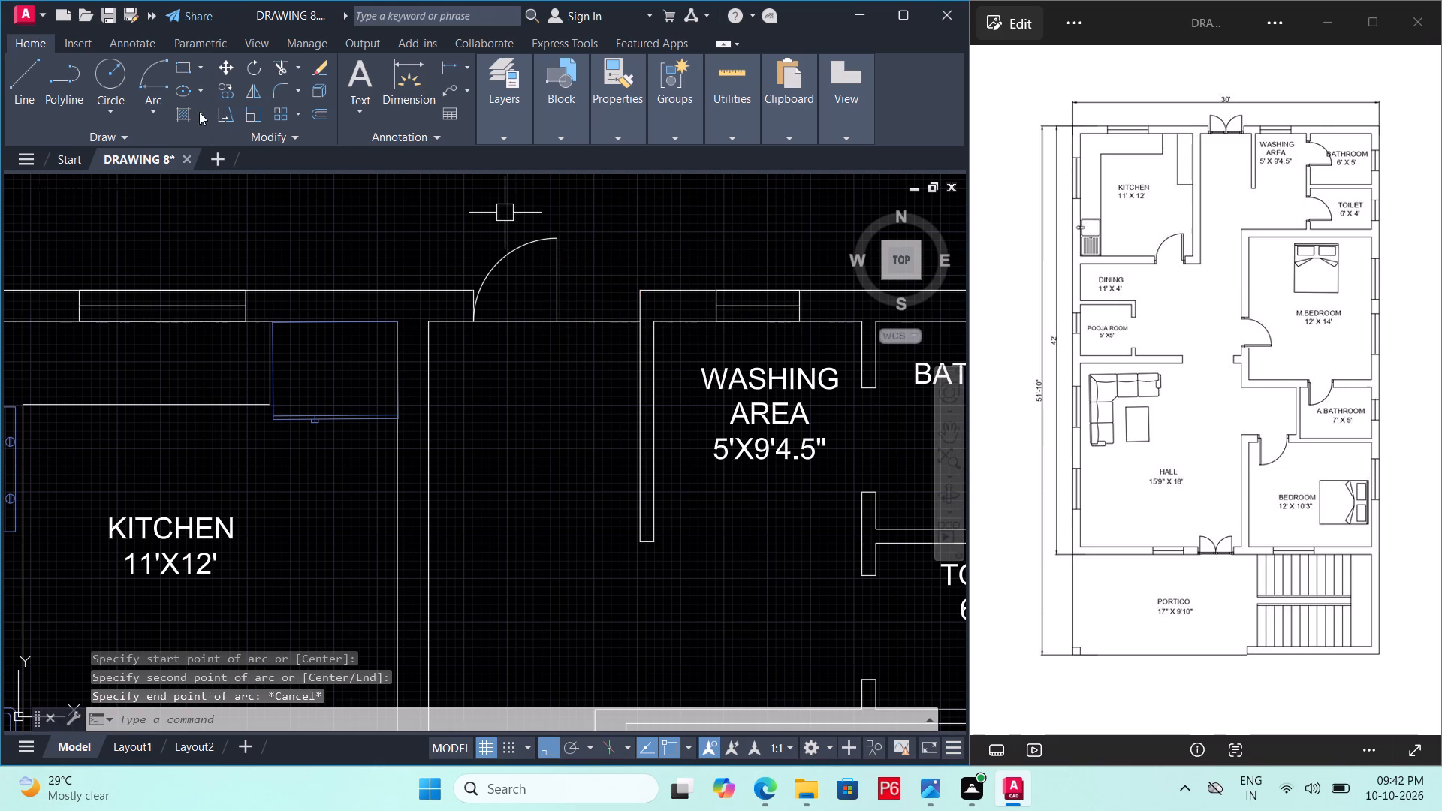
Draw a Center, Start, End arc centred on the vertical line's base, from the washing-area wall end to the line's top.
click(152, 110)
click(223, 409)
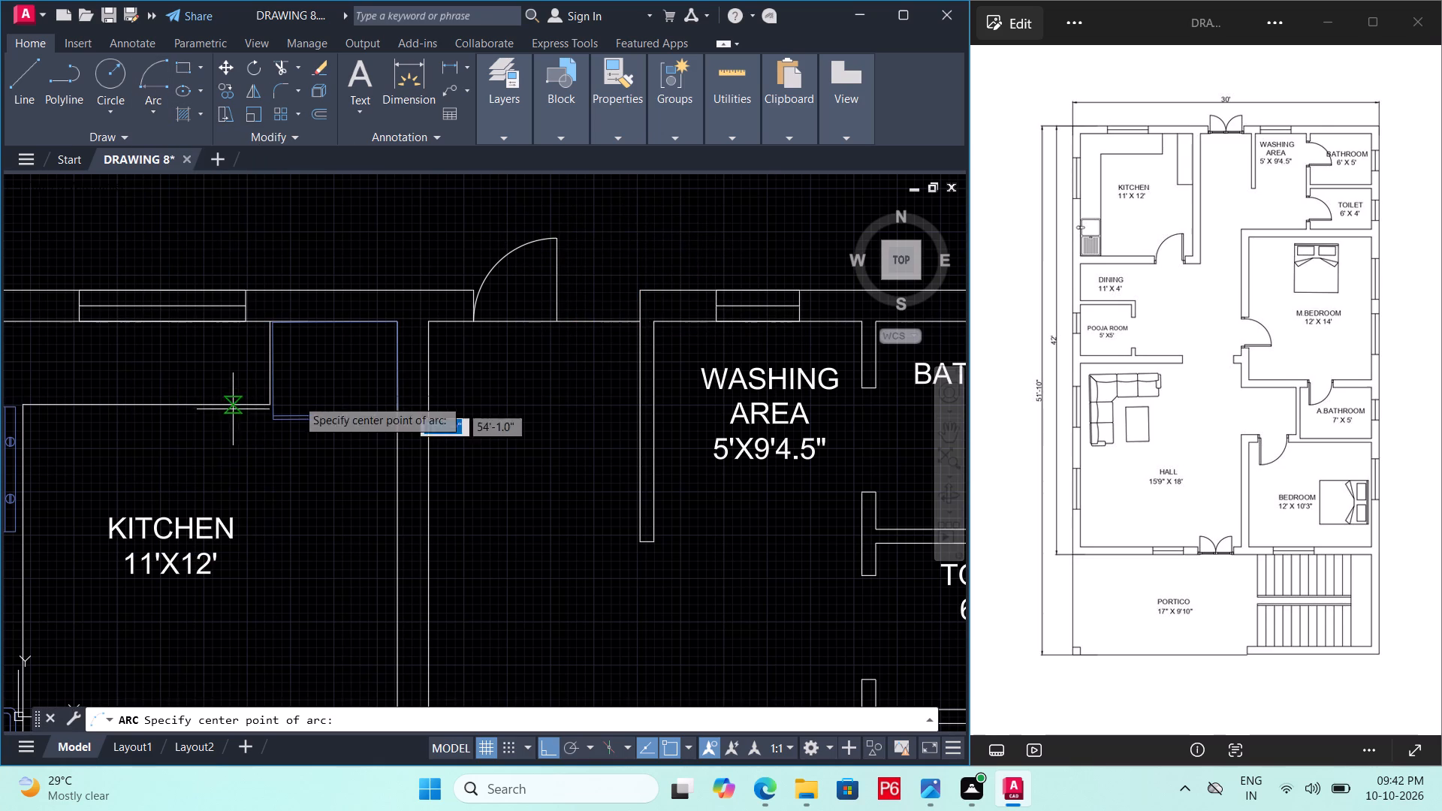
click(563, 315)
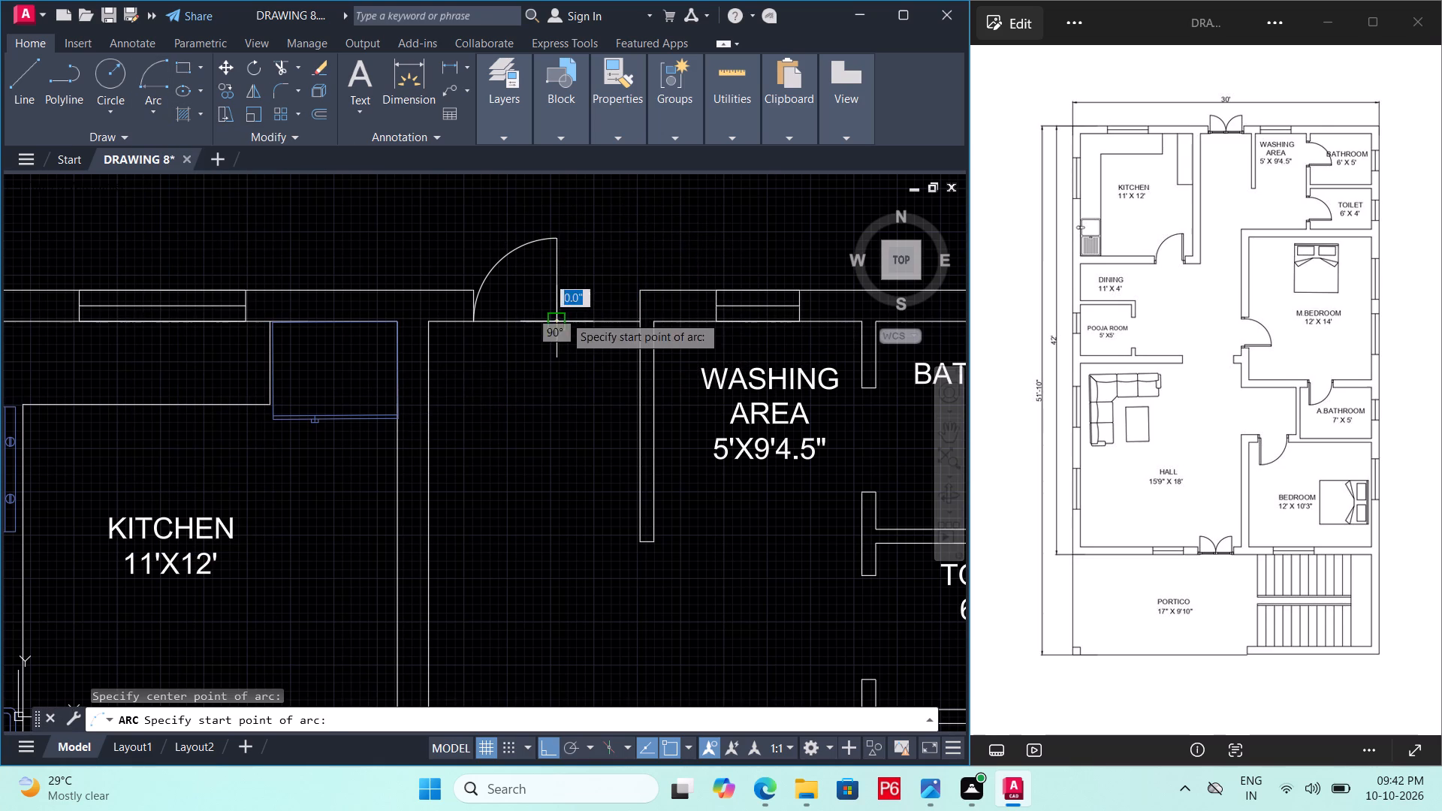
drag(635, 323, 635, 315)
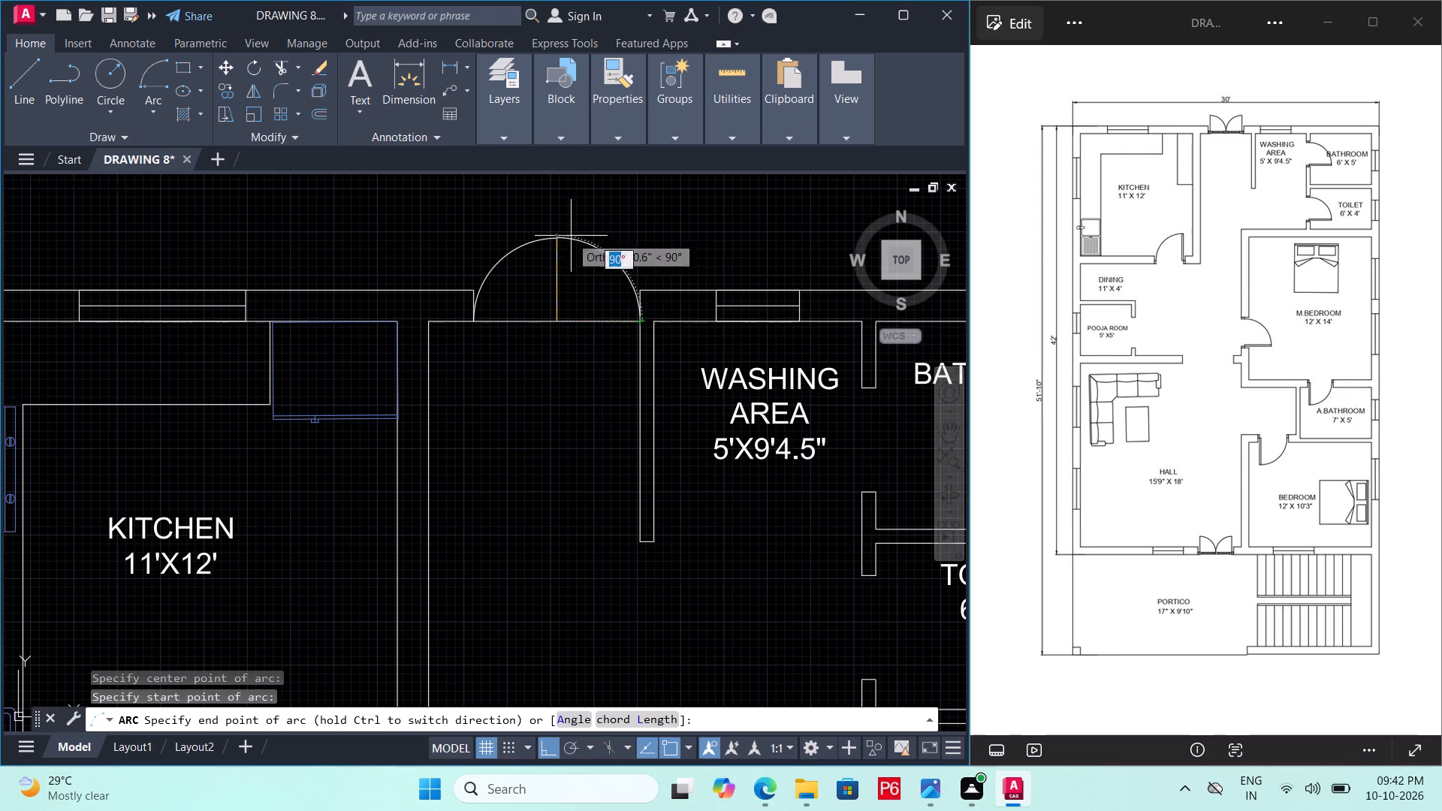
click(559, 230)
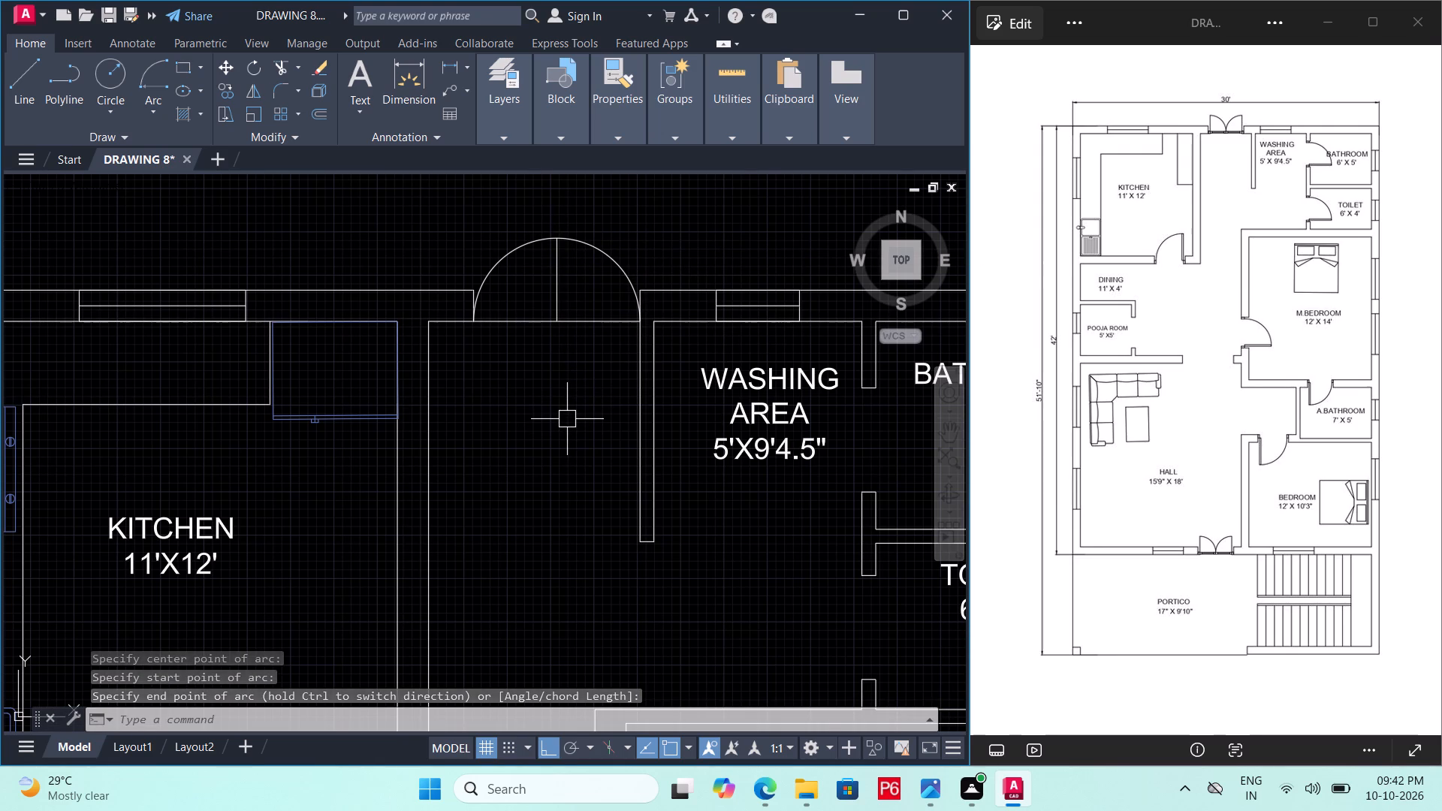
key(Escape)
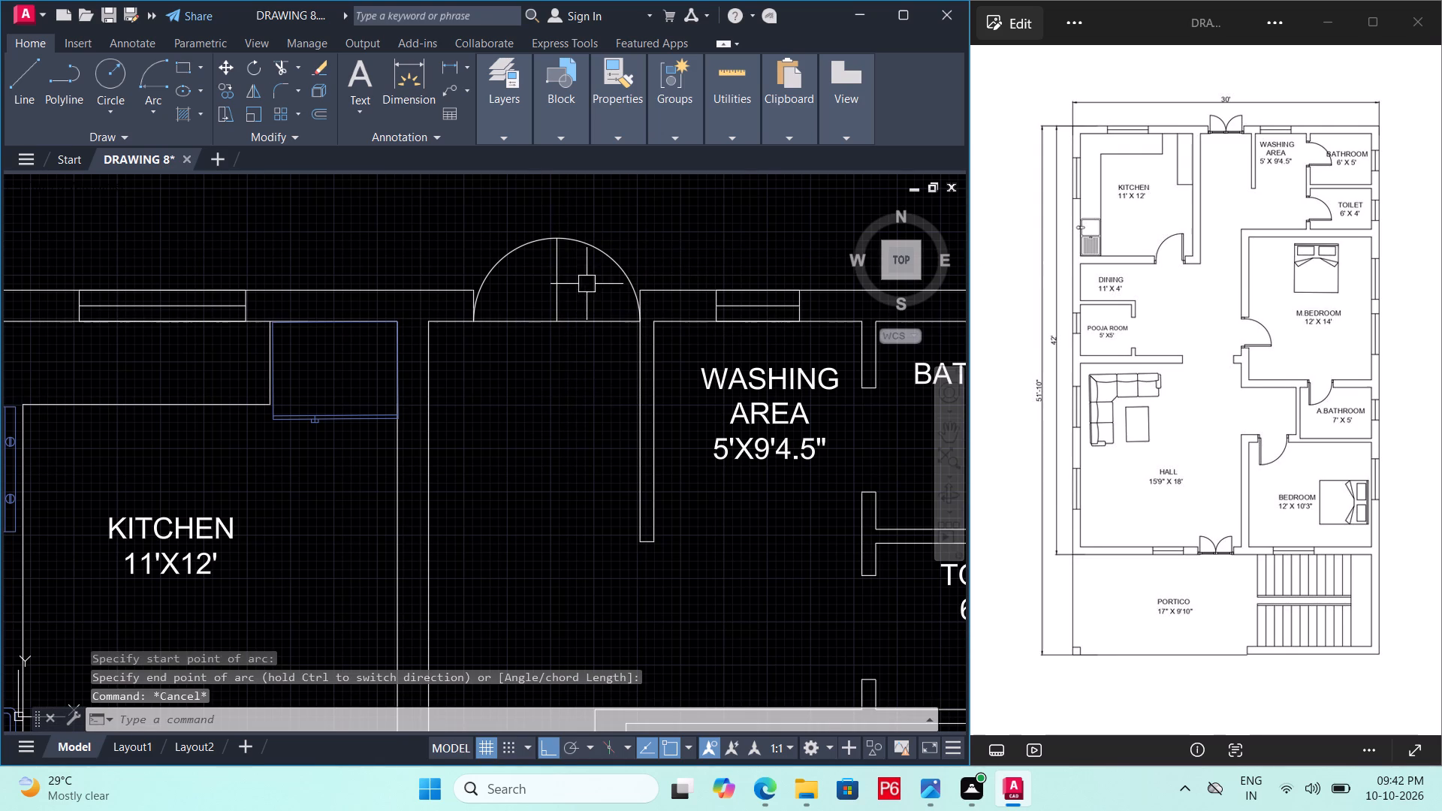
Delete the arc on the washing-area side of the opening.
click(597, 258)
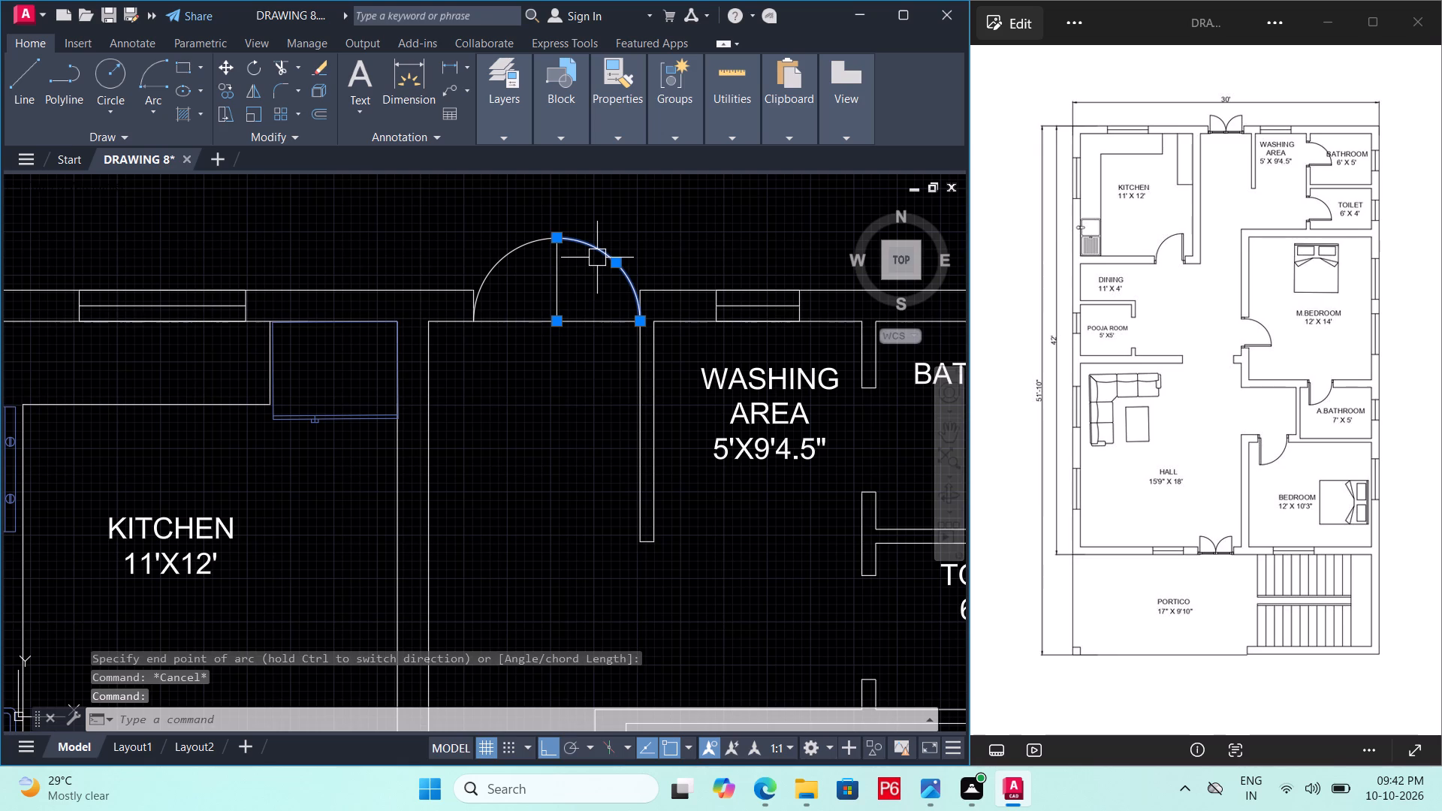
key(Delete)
Move the remaining door arc from the opening line's midpoint to the washing-area wall end, and save the drawing.
click(526, 248)
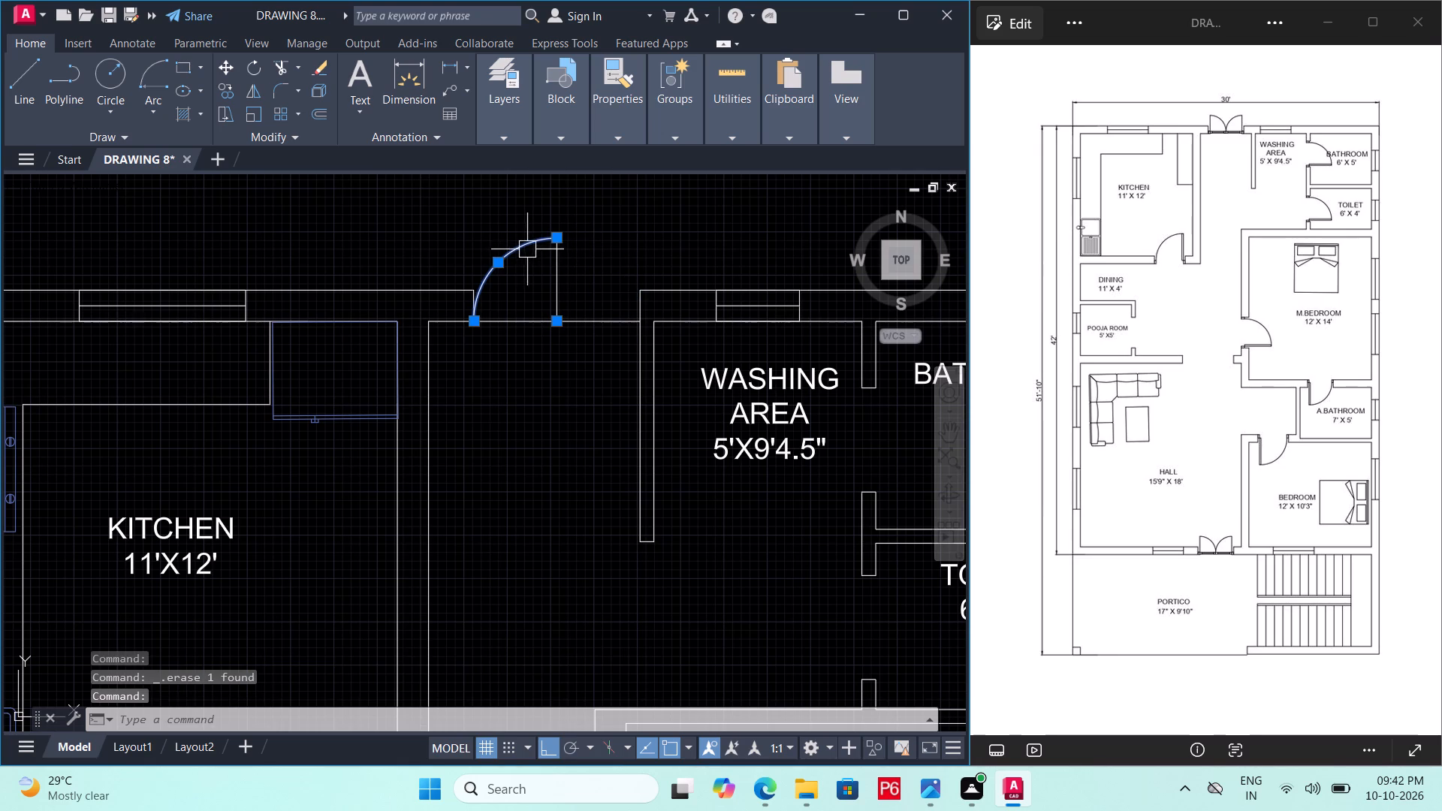
text(M)
key(space)
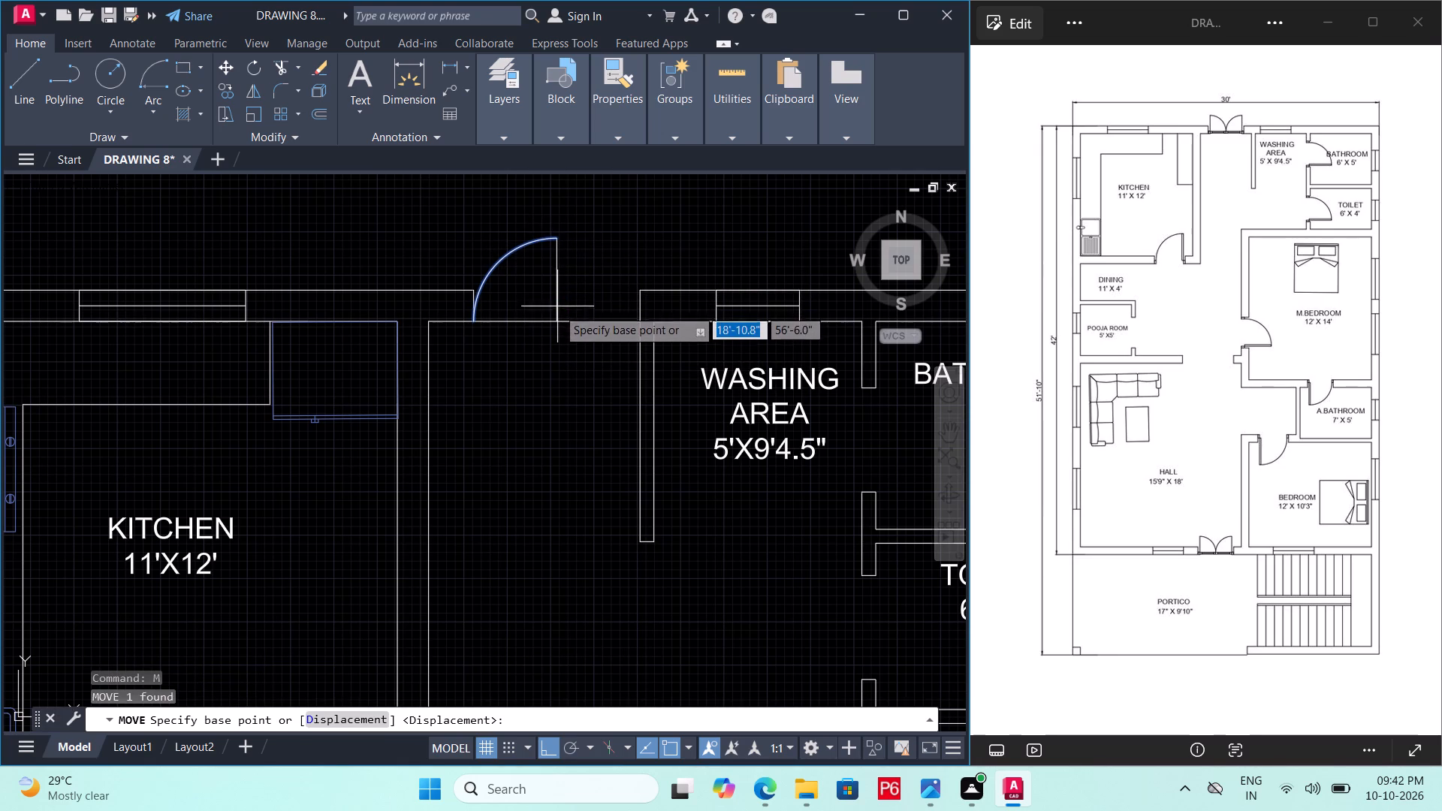
click(557, 323)
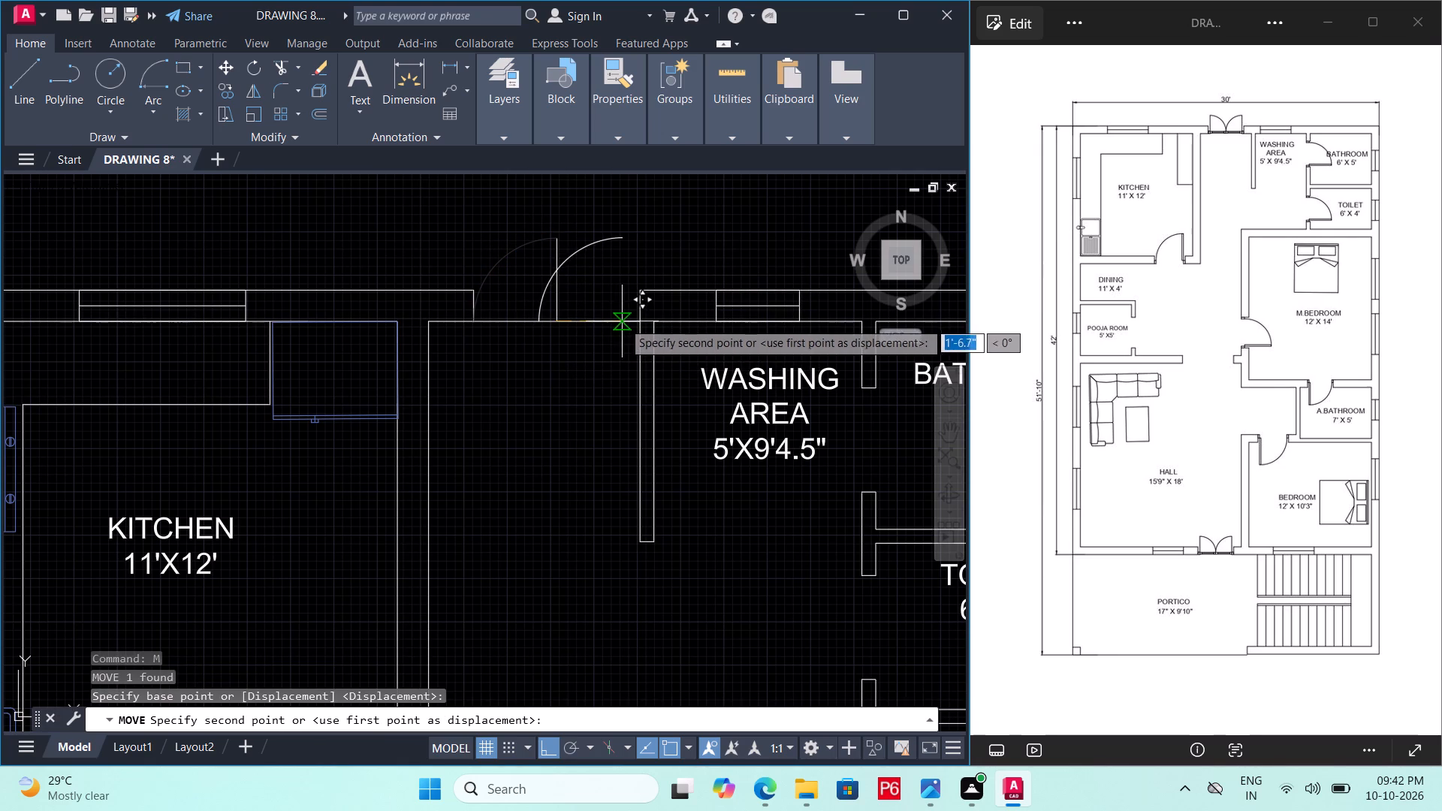
click(645, 318)
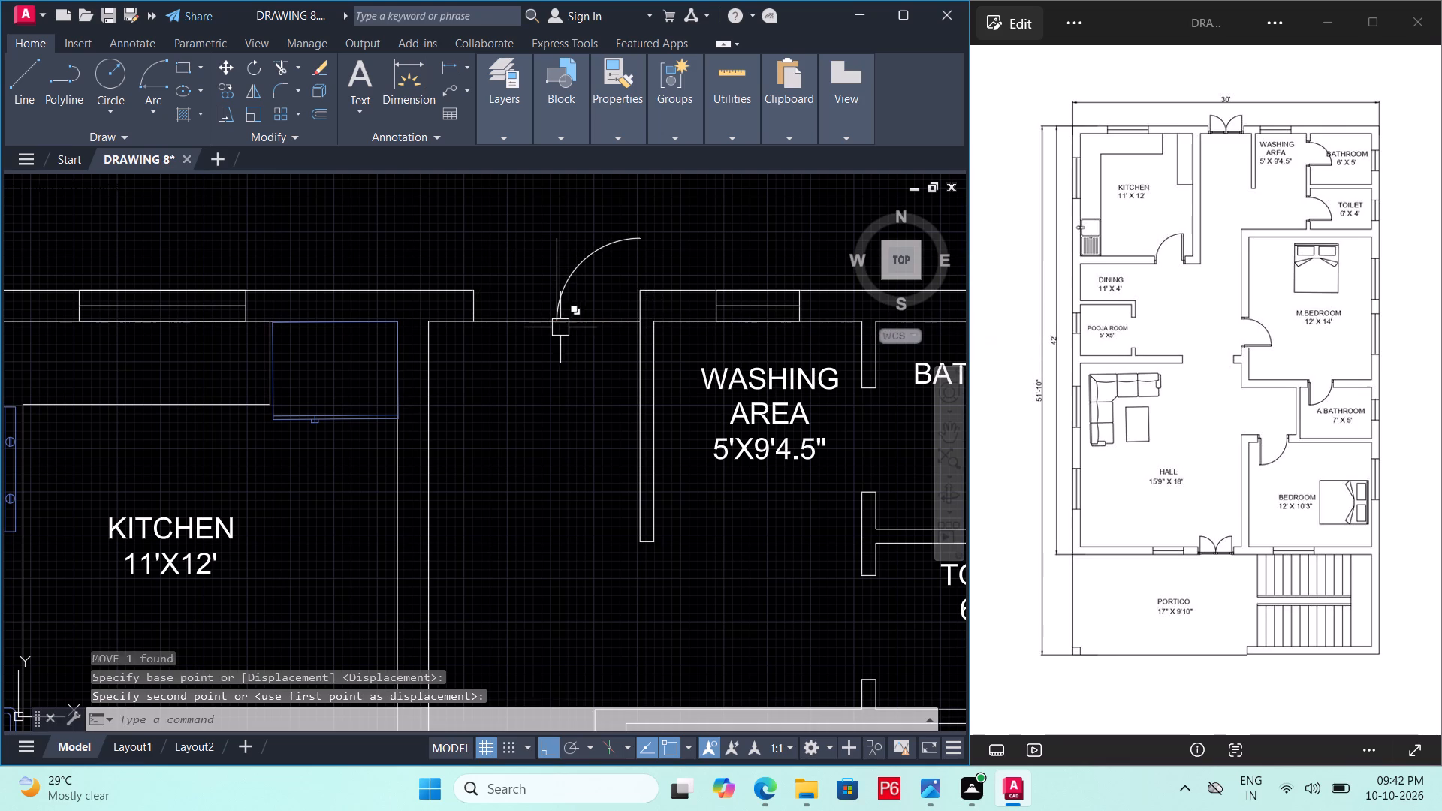
key(ctrl+s)
key(ctrl+s)
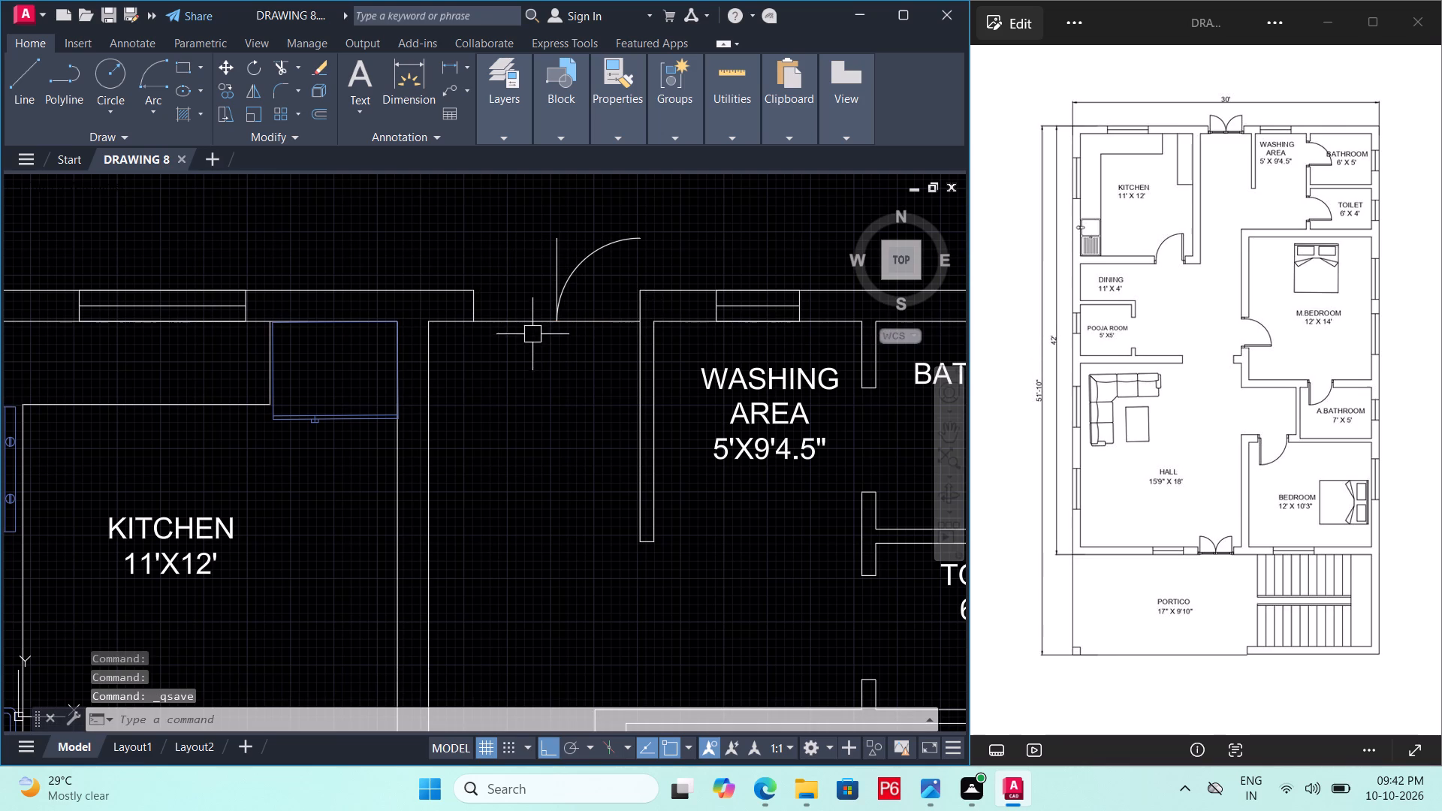
Delete the vertical 2' line at the middle of the opening.
click(556, 252)
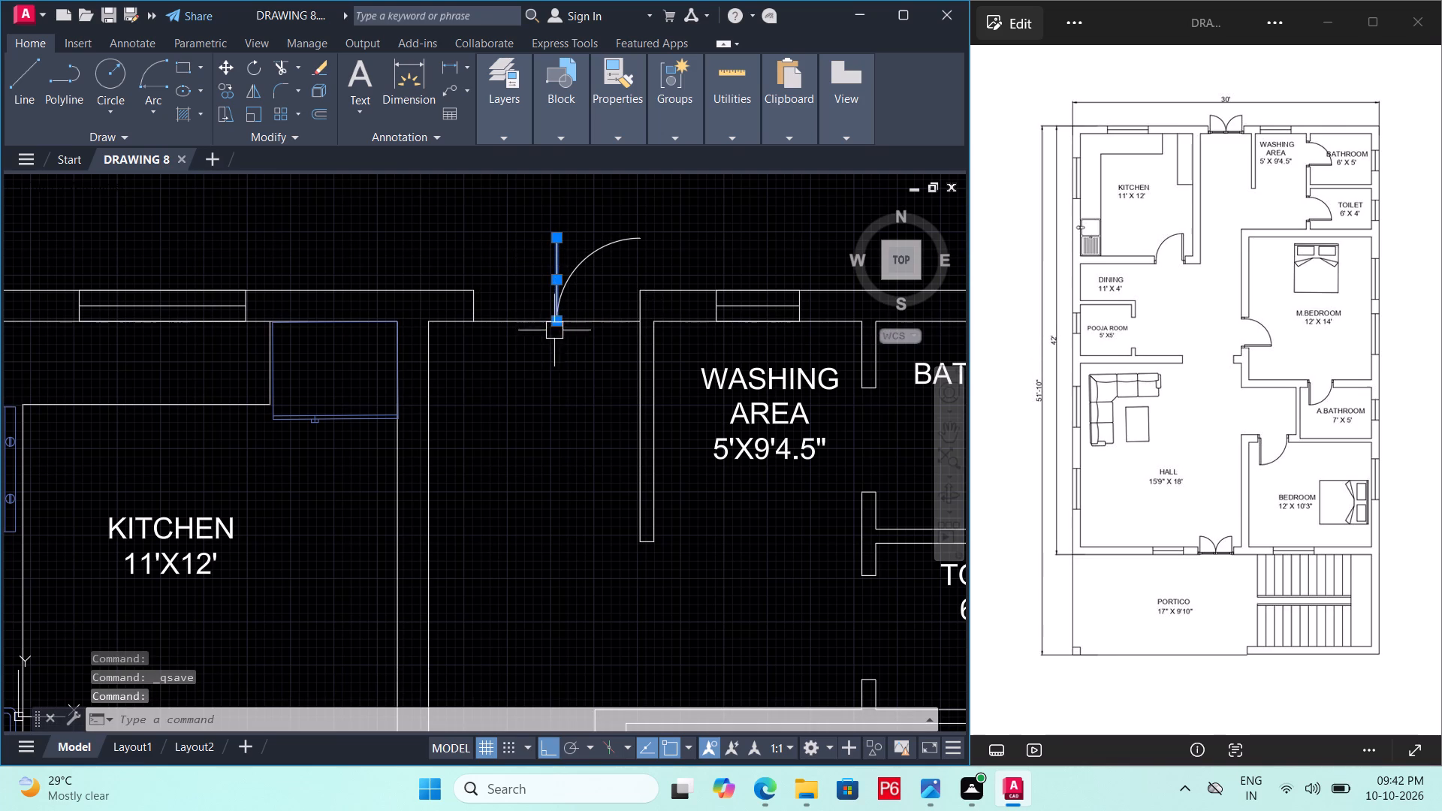
key(Delete)
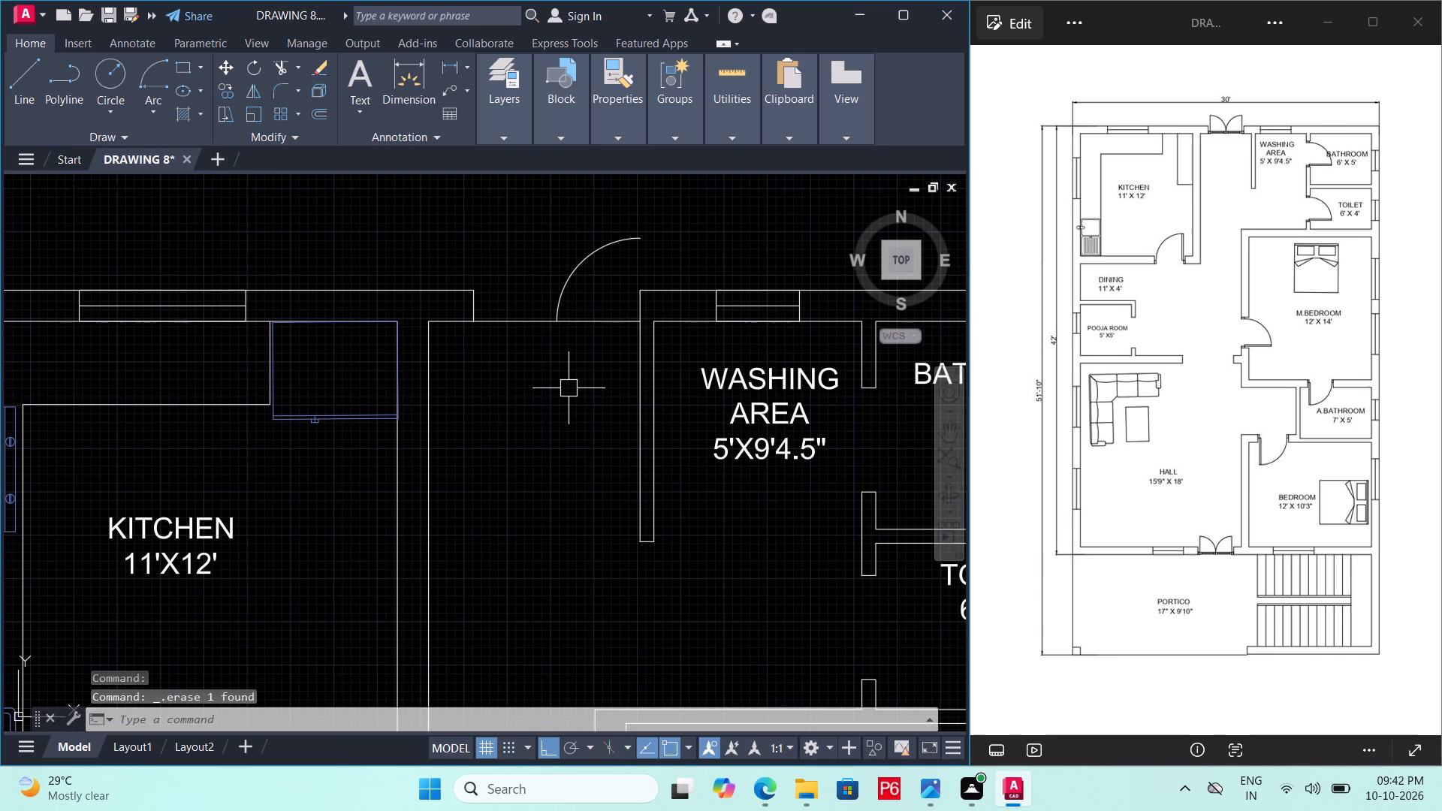
Mirror the door arc about a vertical line through the opening's midpoint, keeping the original arc.
click(574, 263)
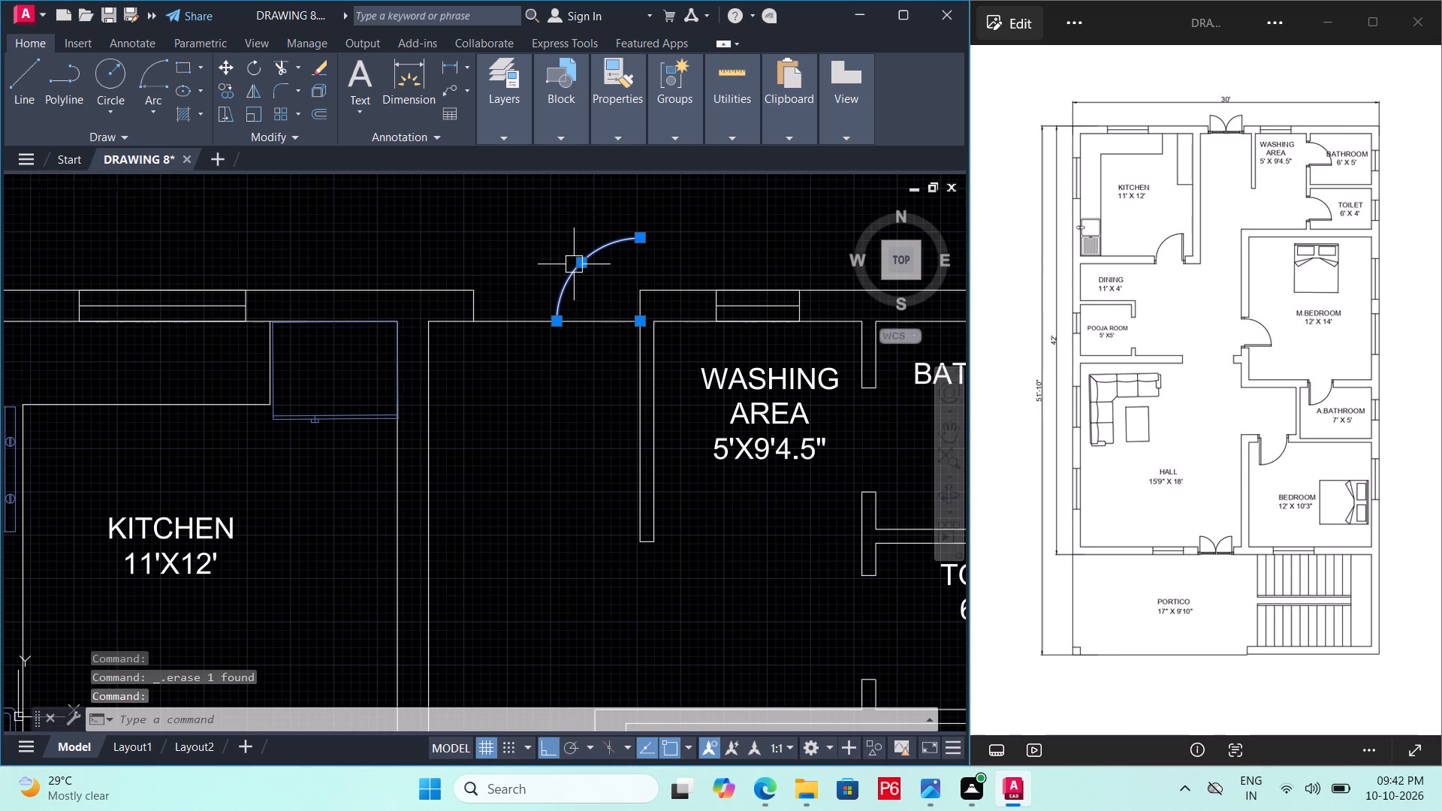
text(MI)
key(space)
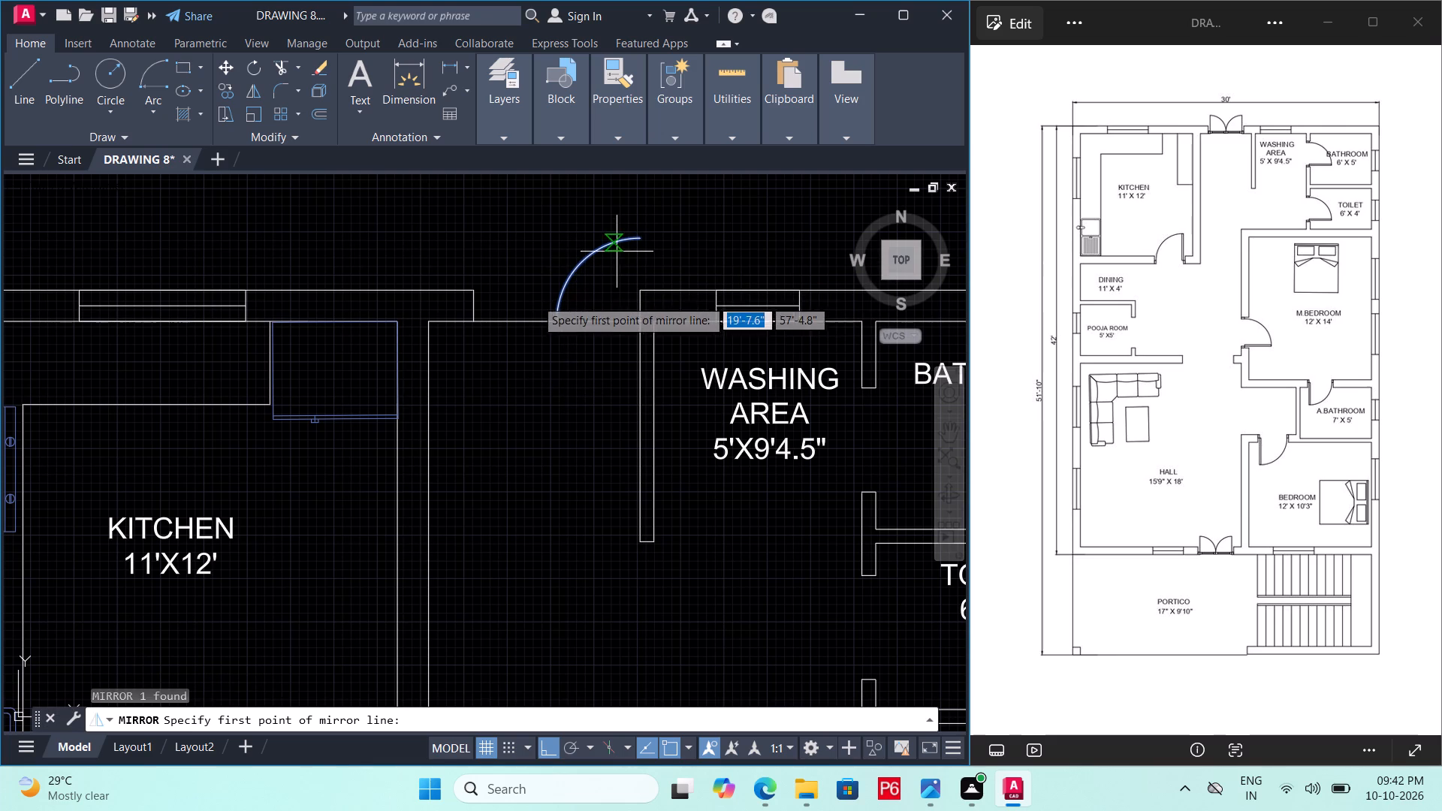
click(554, 321)
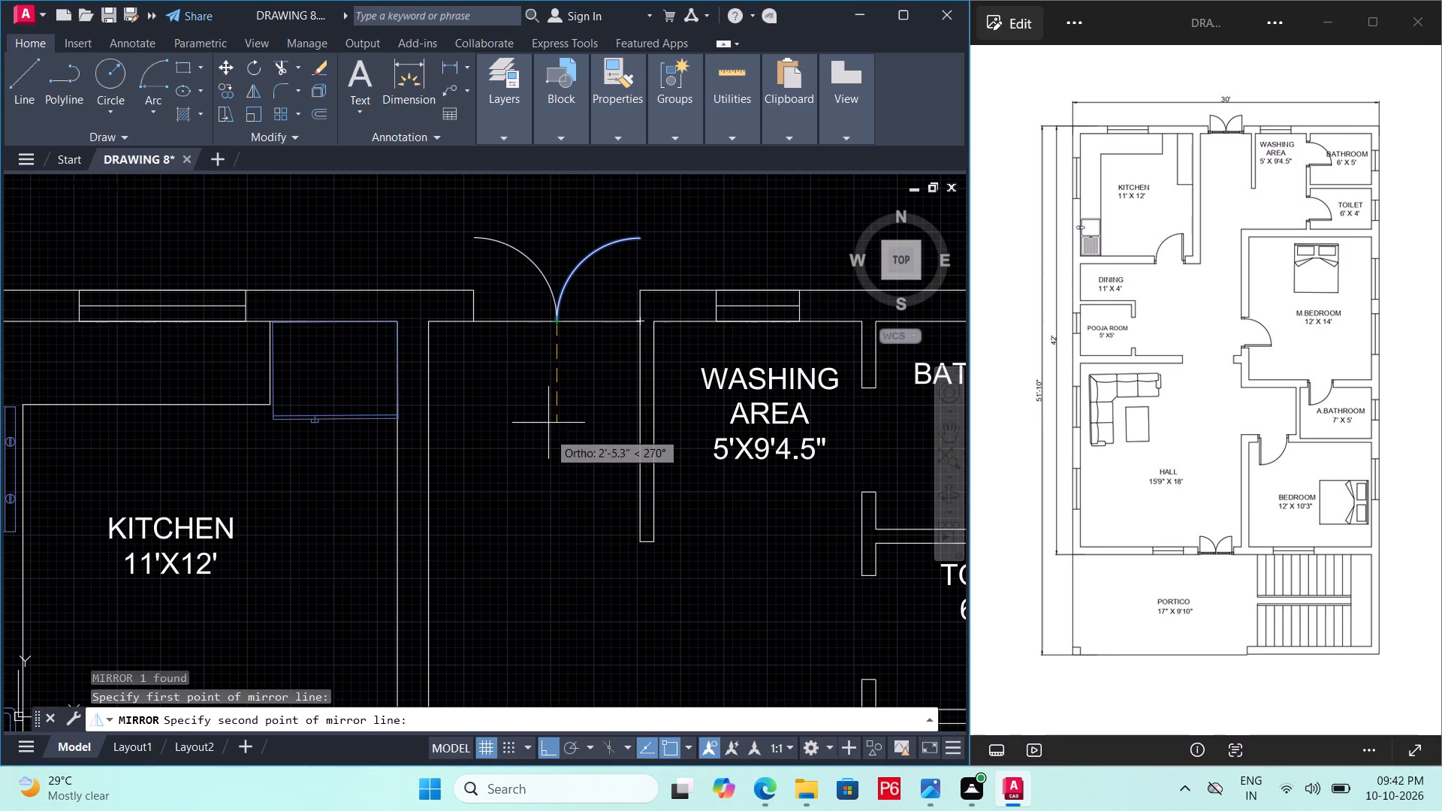
click(548, 433)
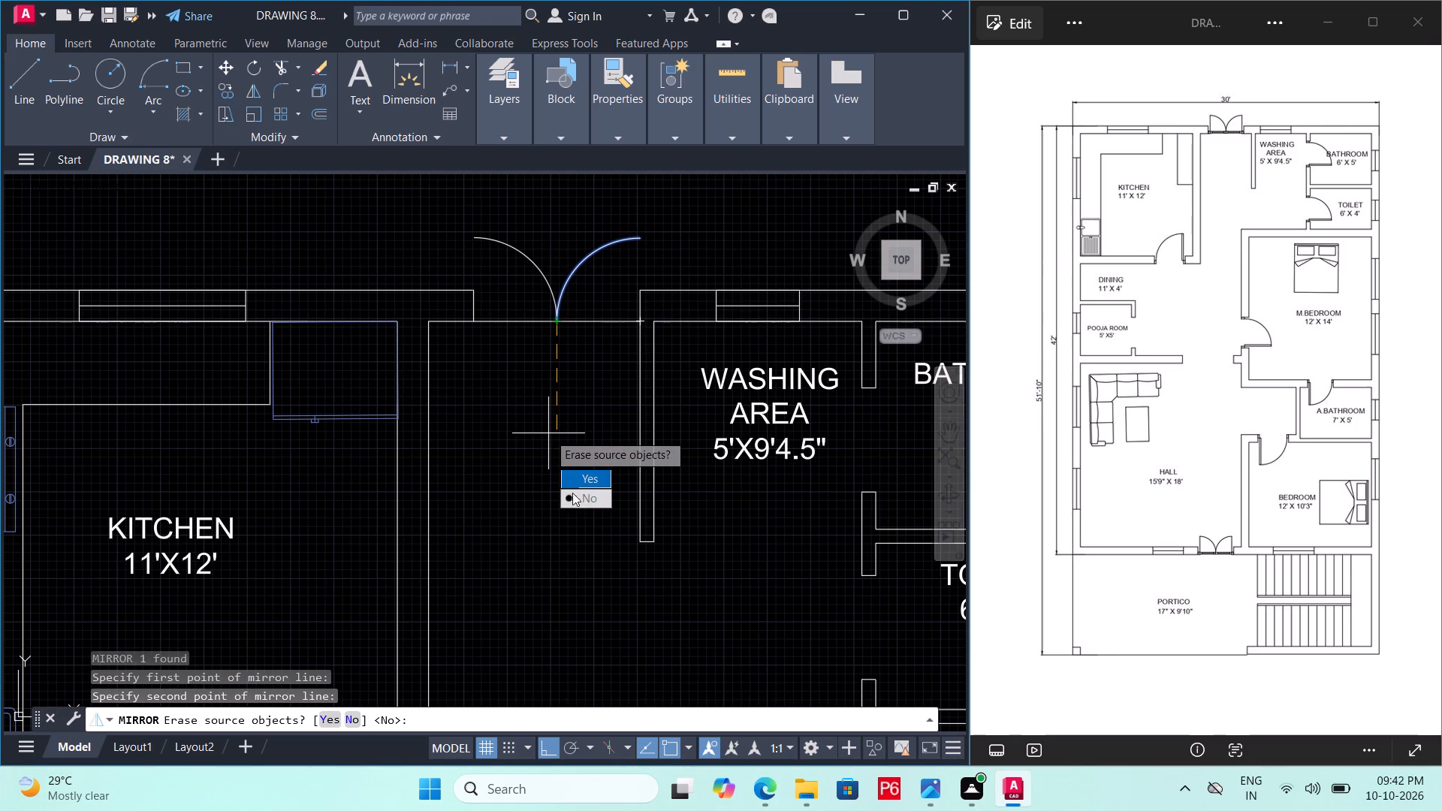
drag(573, 496, 548, 433)
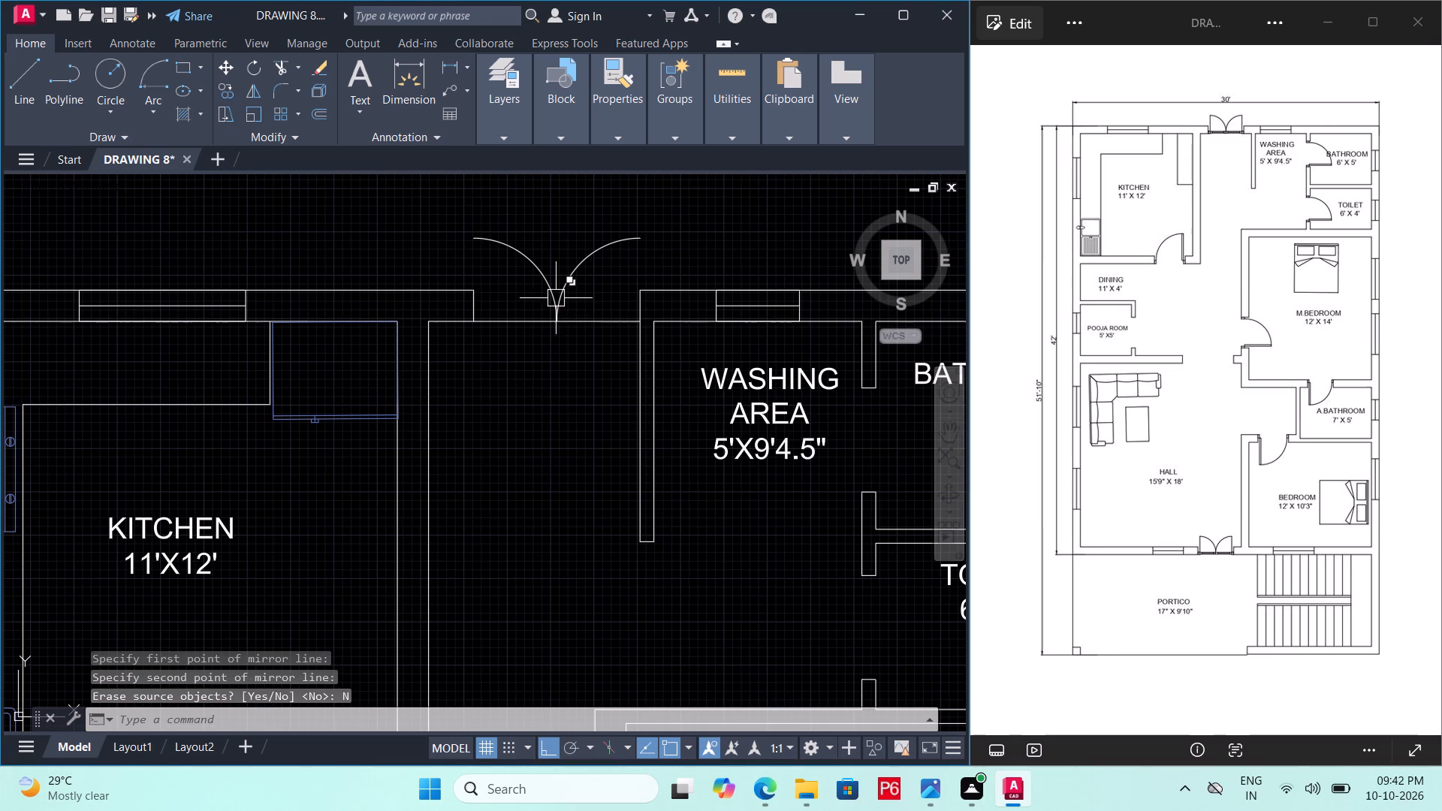
Draw a vertical door-leaf line at each end of the opening, from the inner wall face up to the outer ends of the arcs.
text(L)
key(space)
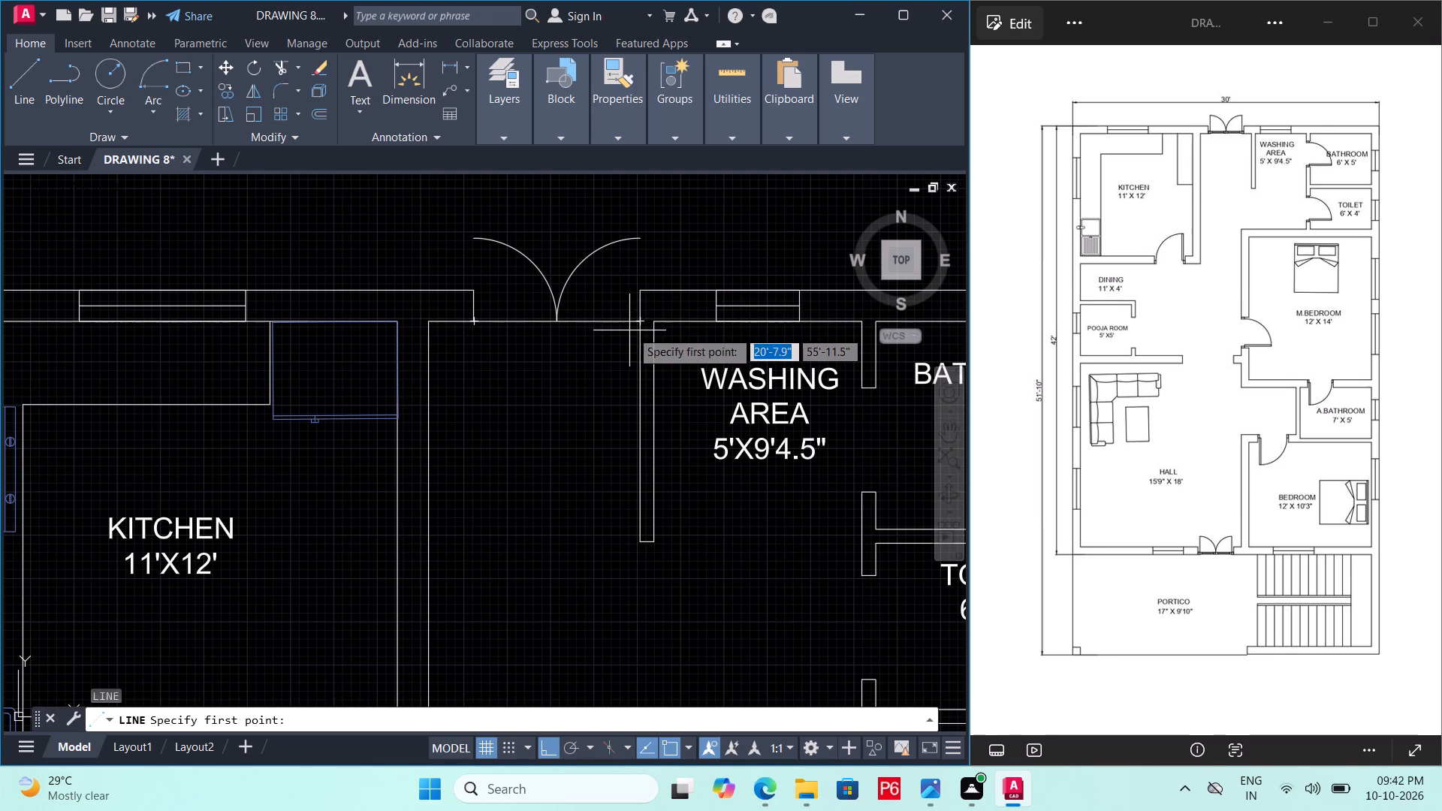
click(639, 320)
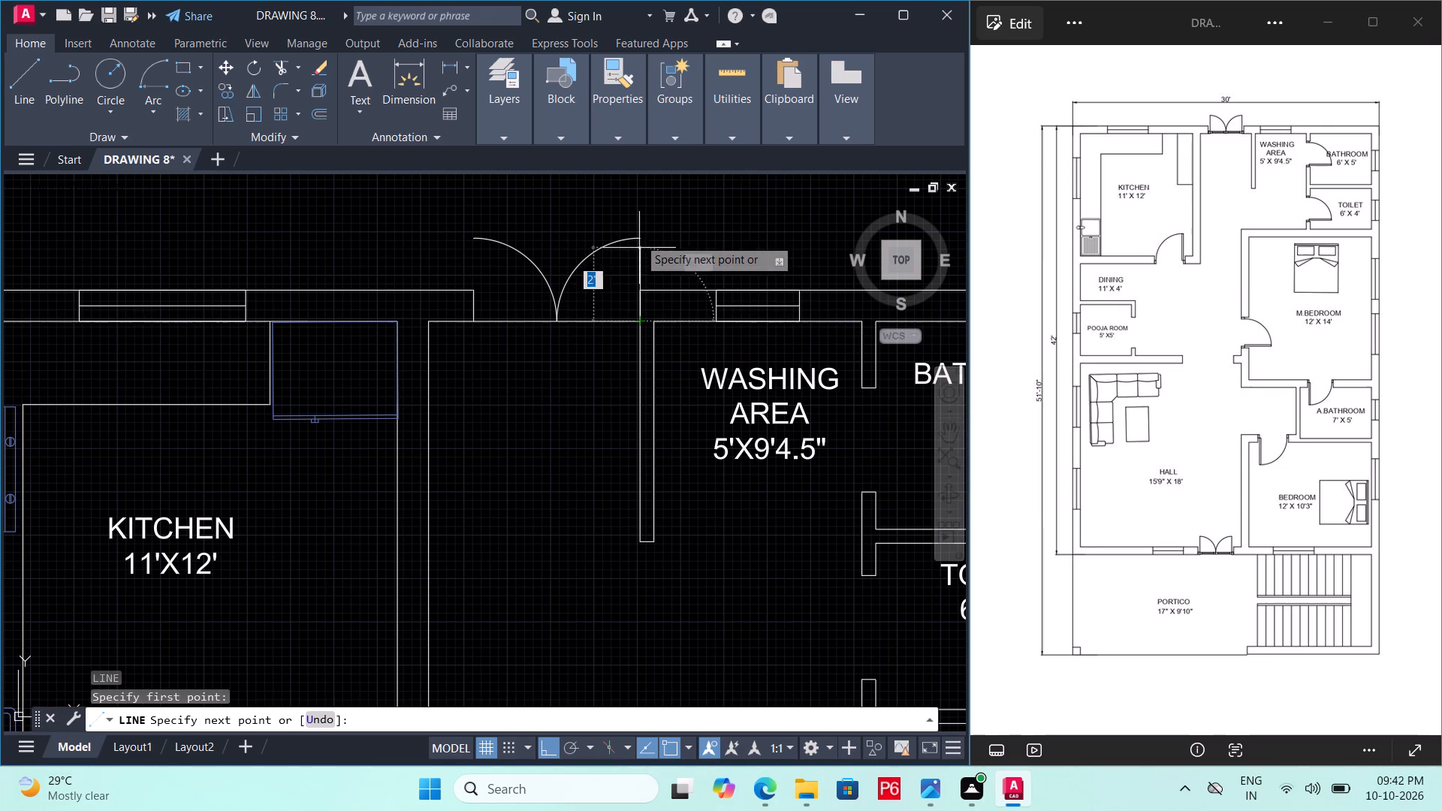
click(638, 236)
key(Escape)
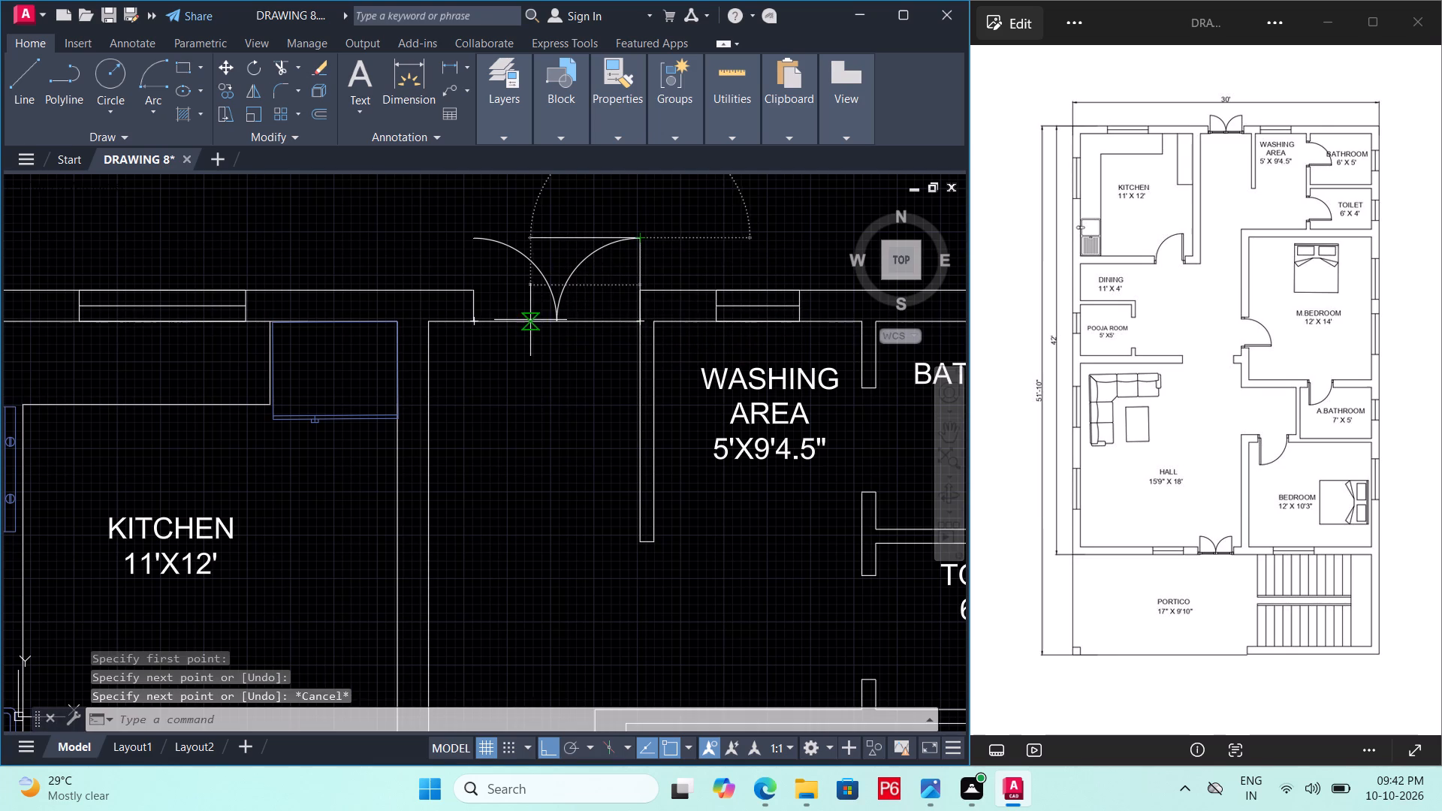
key(l)
key(space)
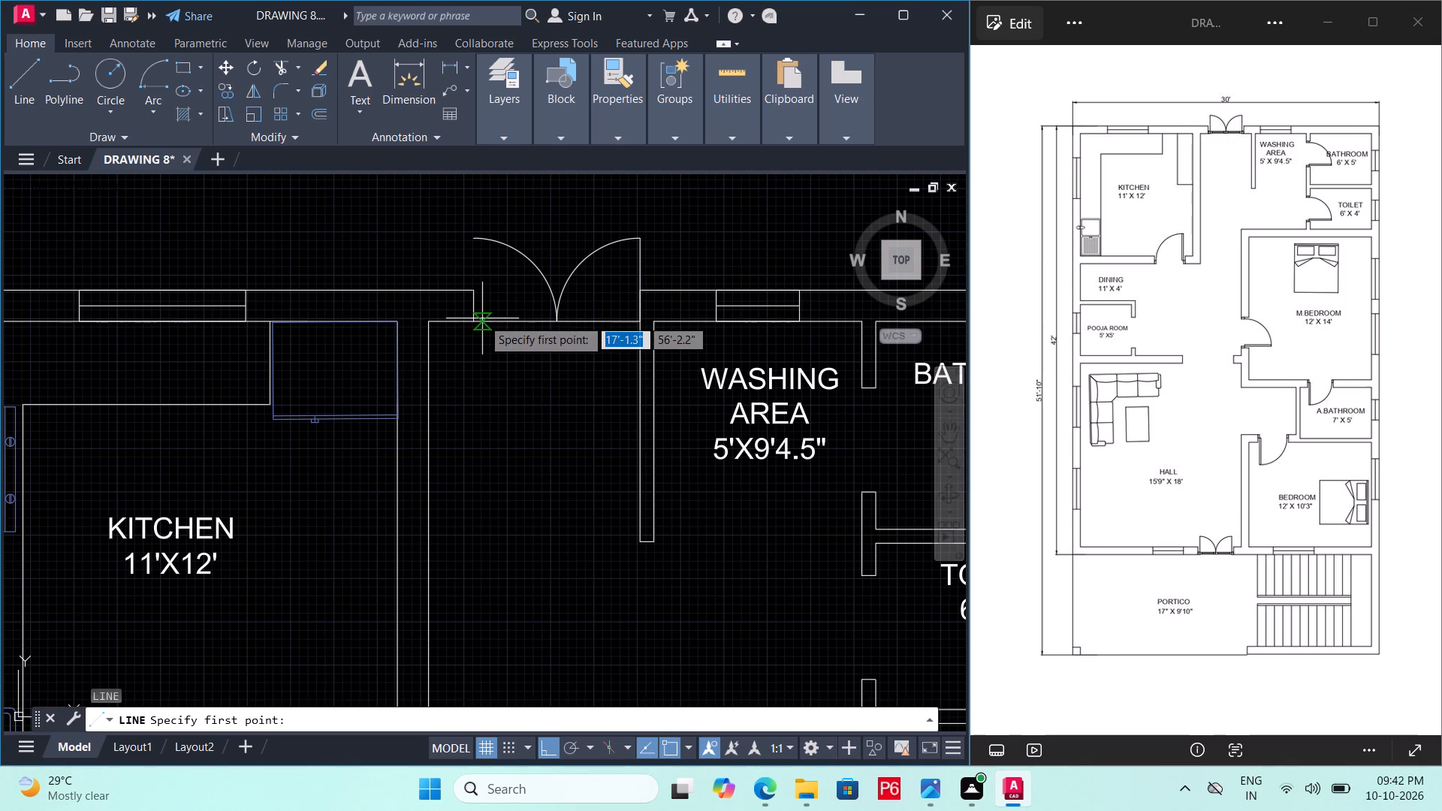
click(477, 315)
click(476, 228)
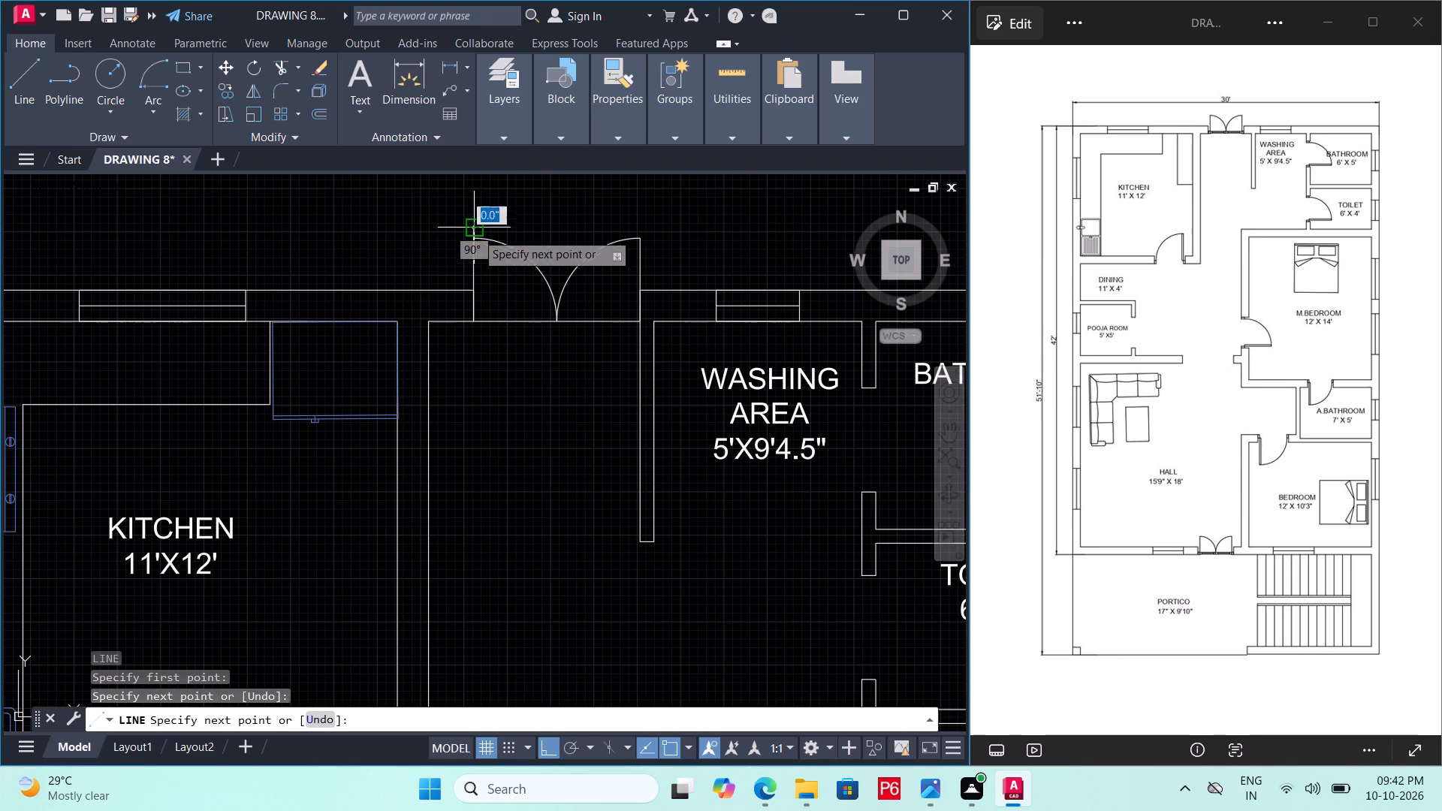
scroll(486, 349, down, 1)
key(Escape)
Trim the excess of the kitchen-side leaf line above the arc's end and save the drawing.
scroll(478, 282, up, 2)
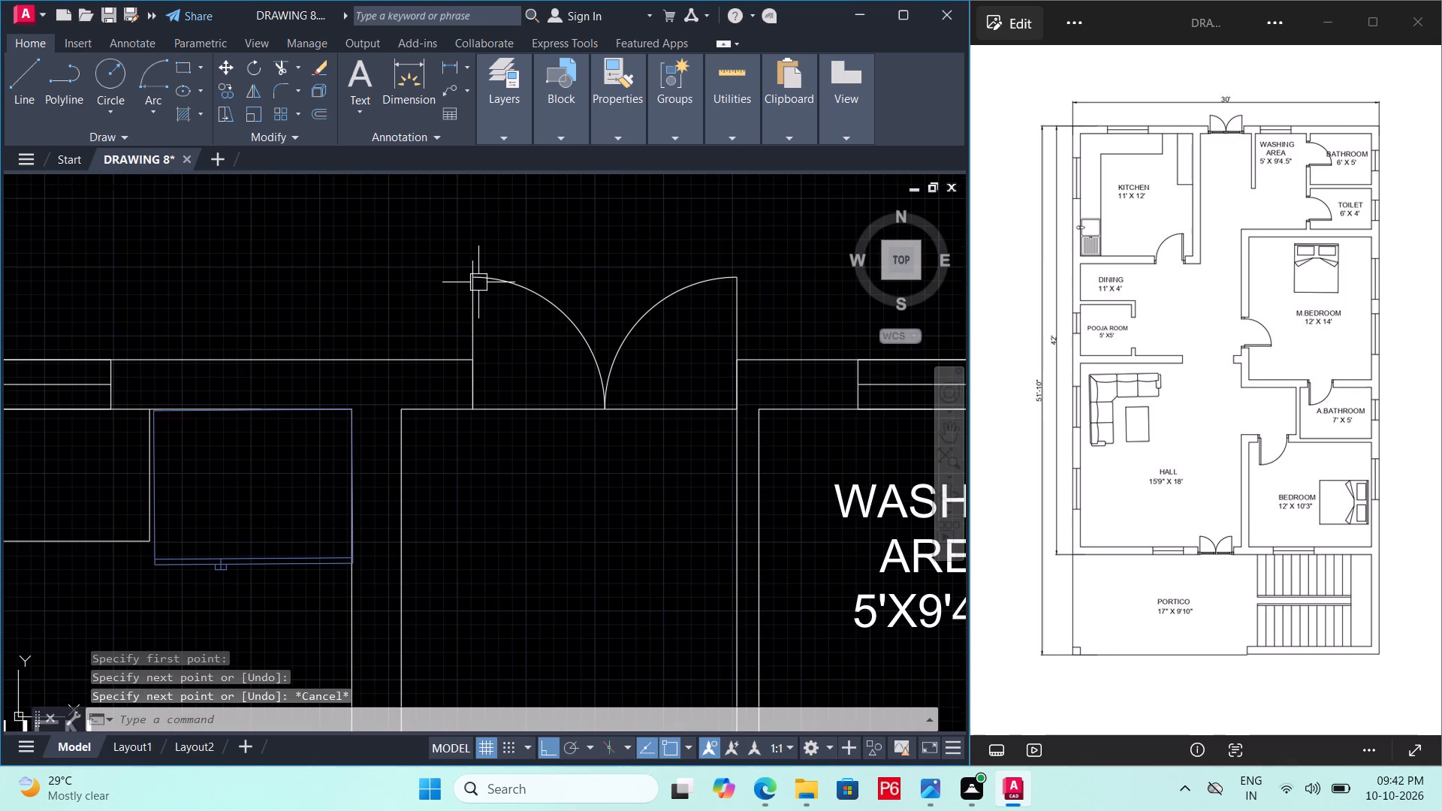
text(TR)
key(space)
key(space)
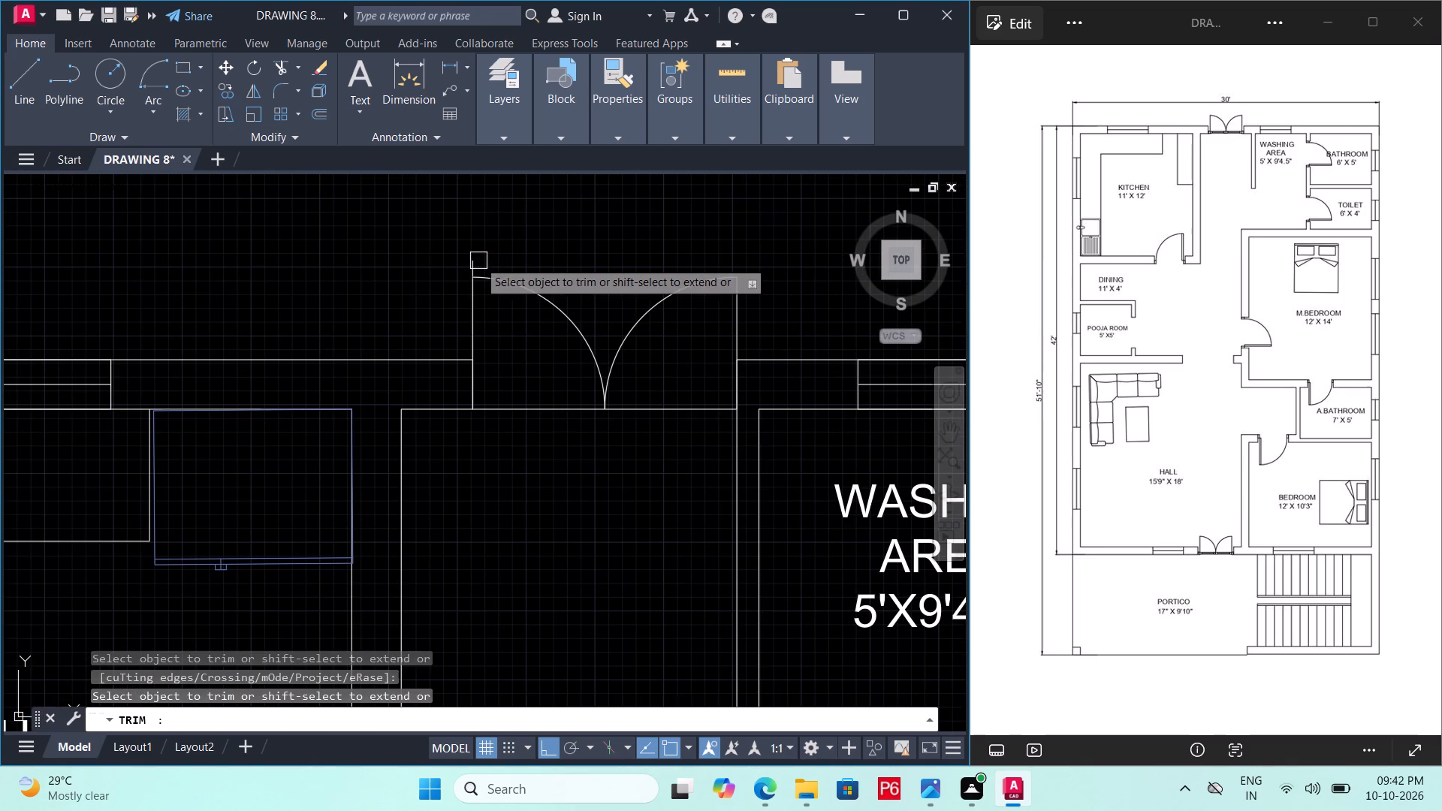
click(478, 261)
scroll(481, 266, down, 2)
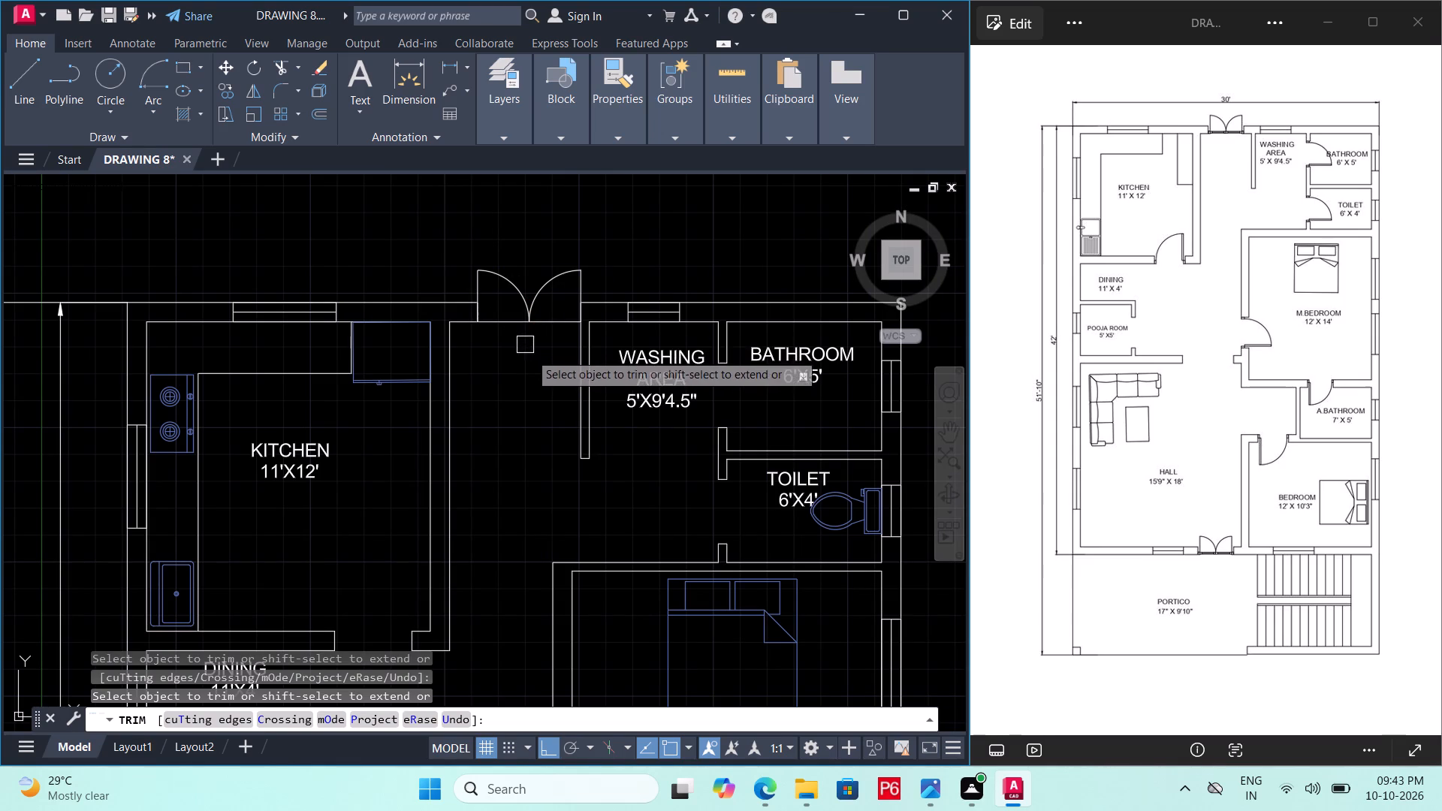
key(ctrl+s)
key(ctrl+s)
key(ctrl+s)
key(ctrl+s)
Offset the horizontal line across the door opening by 1" towards the door arcs.
middle_drag(532, 356, 523, 314)
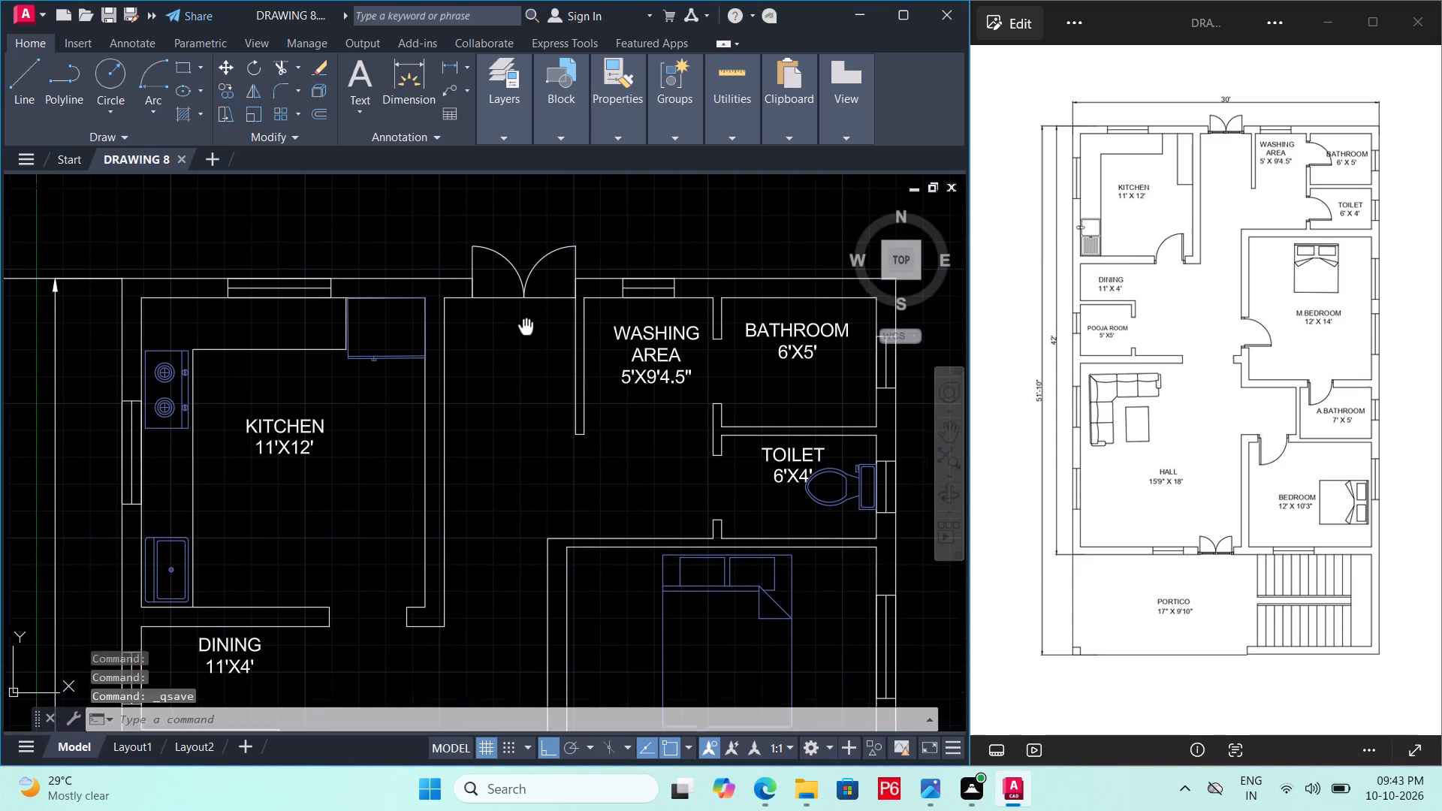
middle_drag(523, 314, 520, 308)
scroll(504, 274, up, 2)
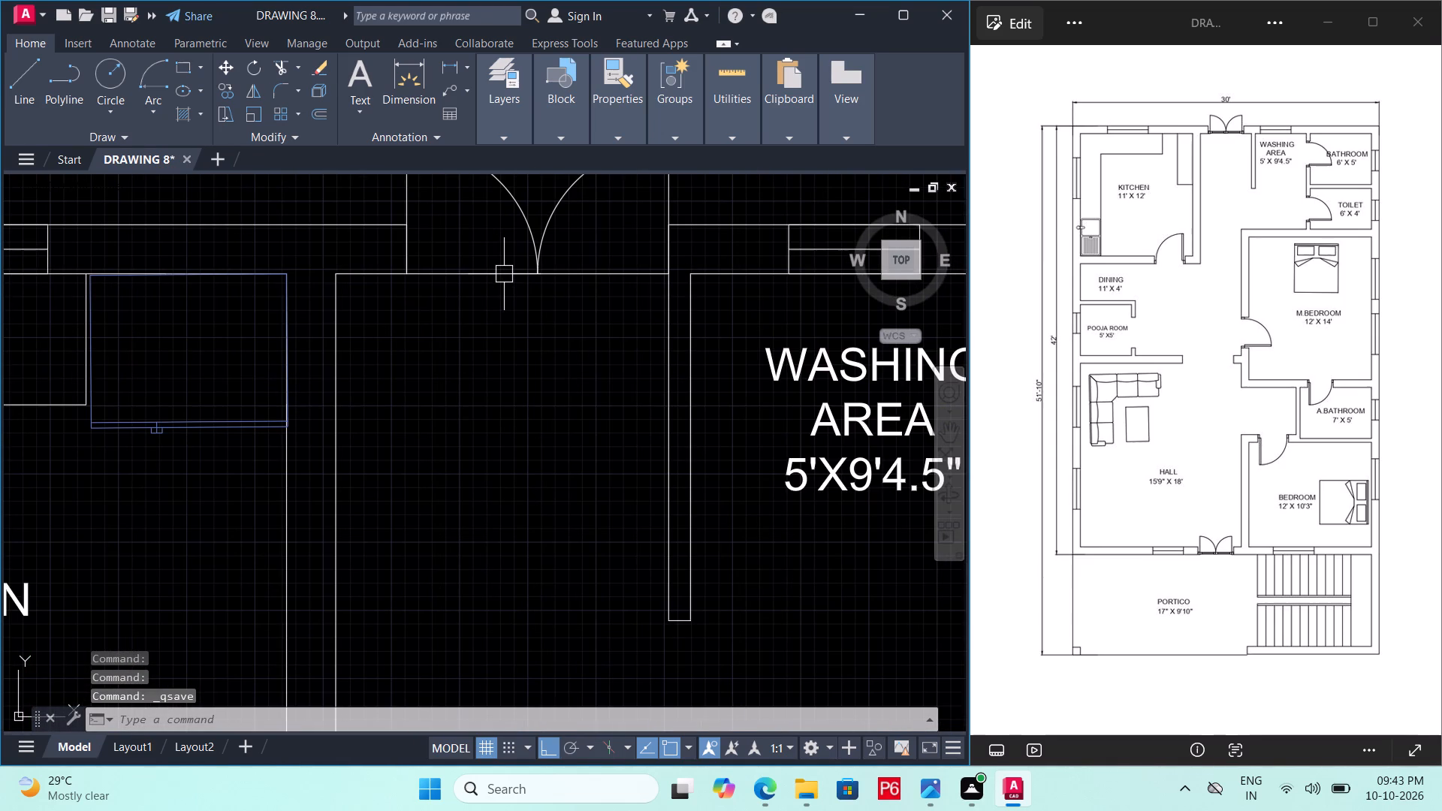
middle_drag(505, 274, 506, 315)
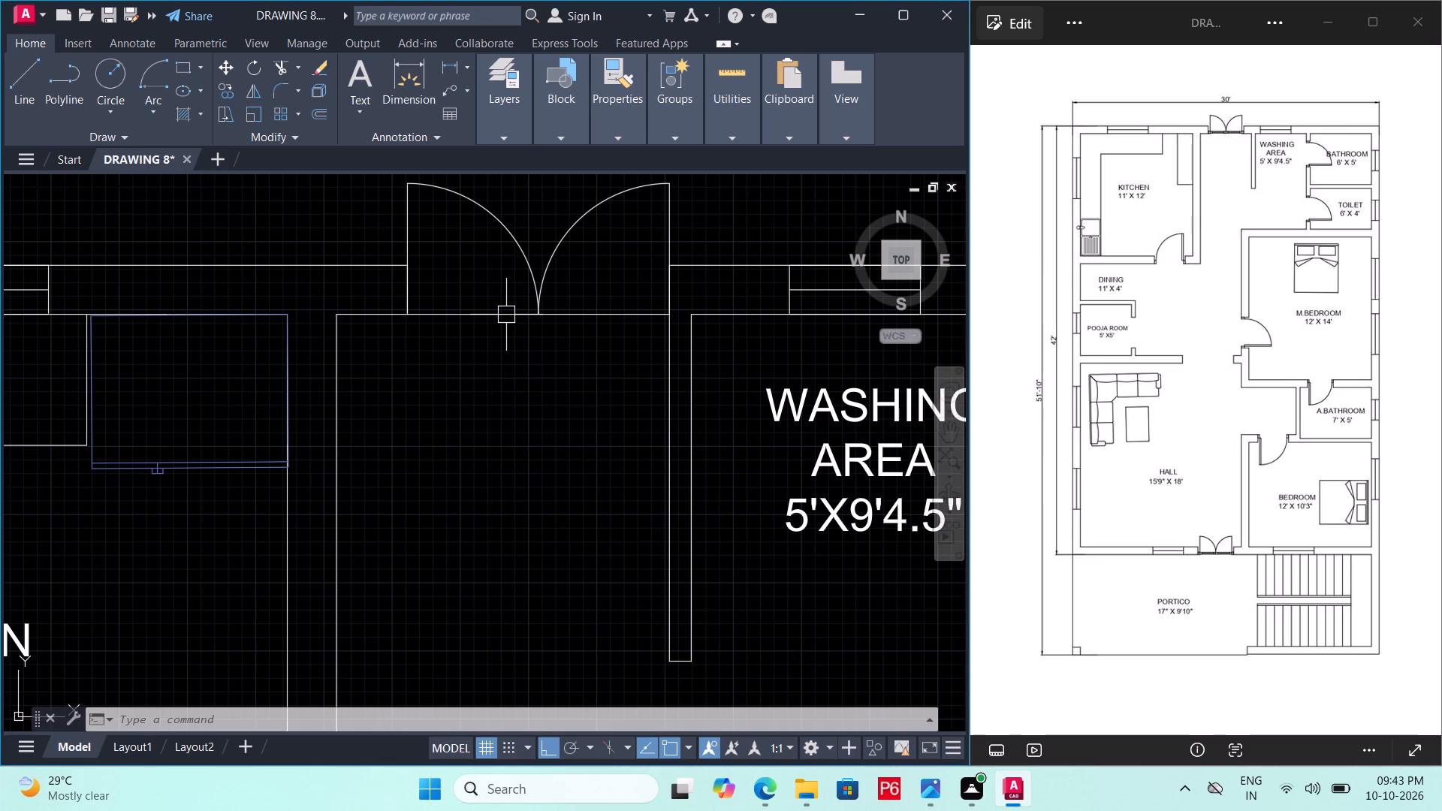
click(506, 315)
key(o)
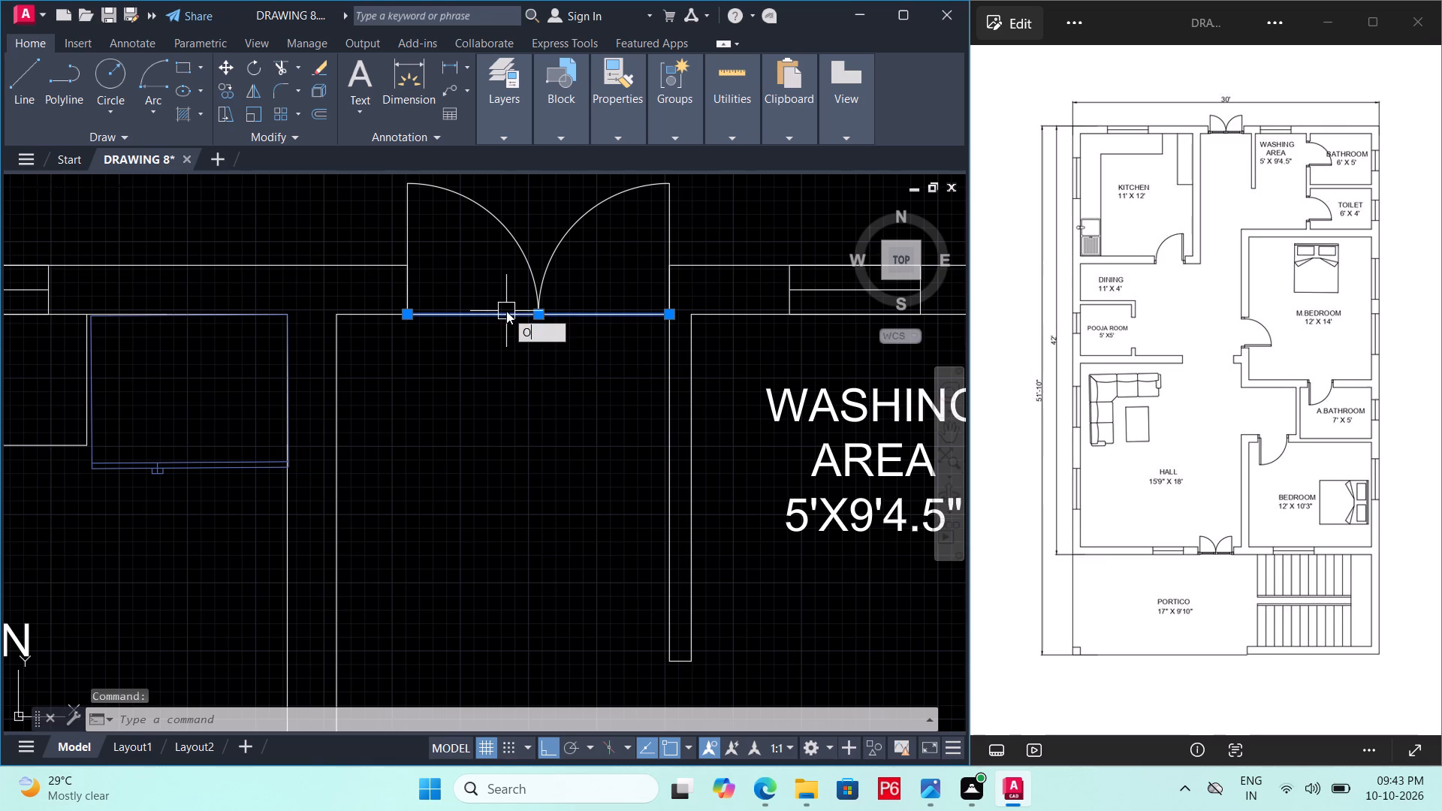
key(Return)
key(1)
key(shift+quotedbl)
key(Return)
click(506, 311)
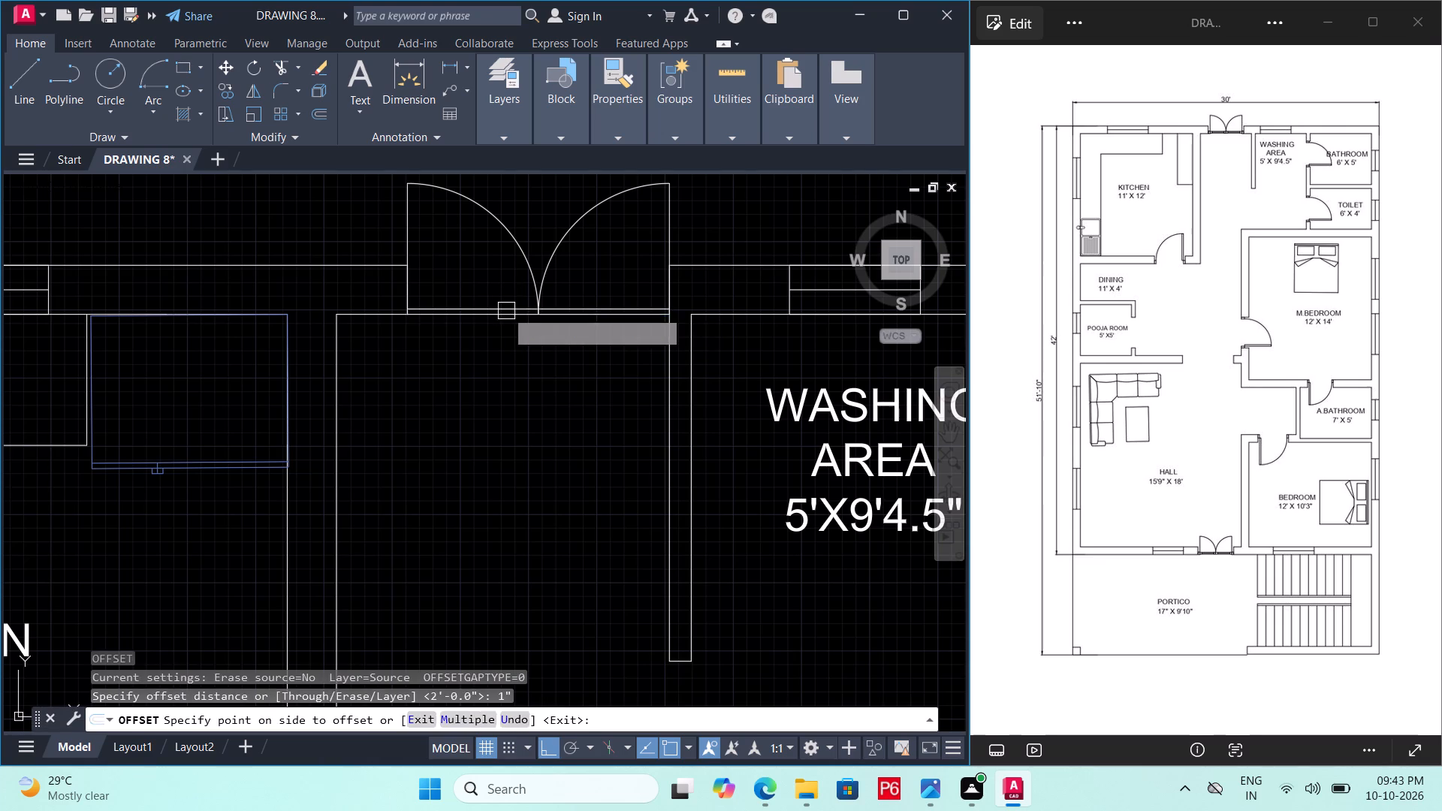
Trim both door arcs' lower ends between the two threshold lines and save the drawing.
scroll(544, 303, up, 4)
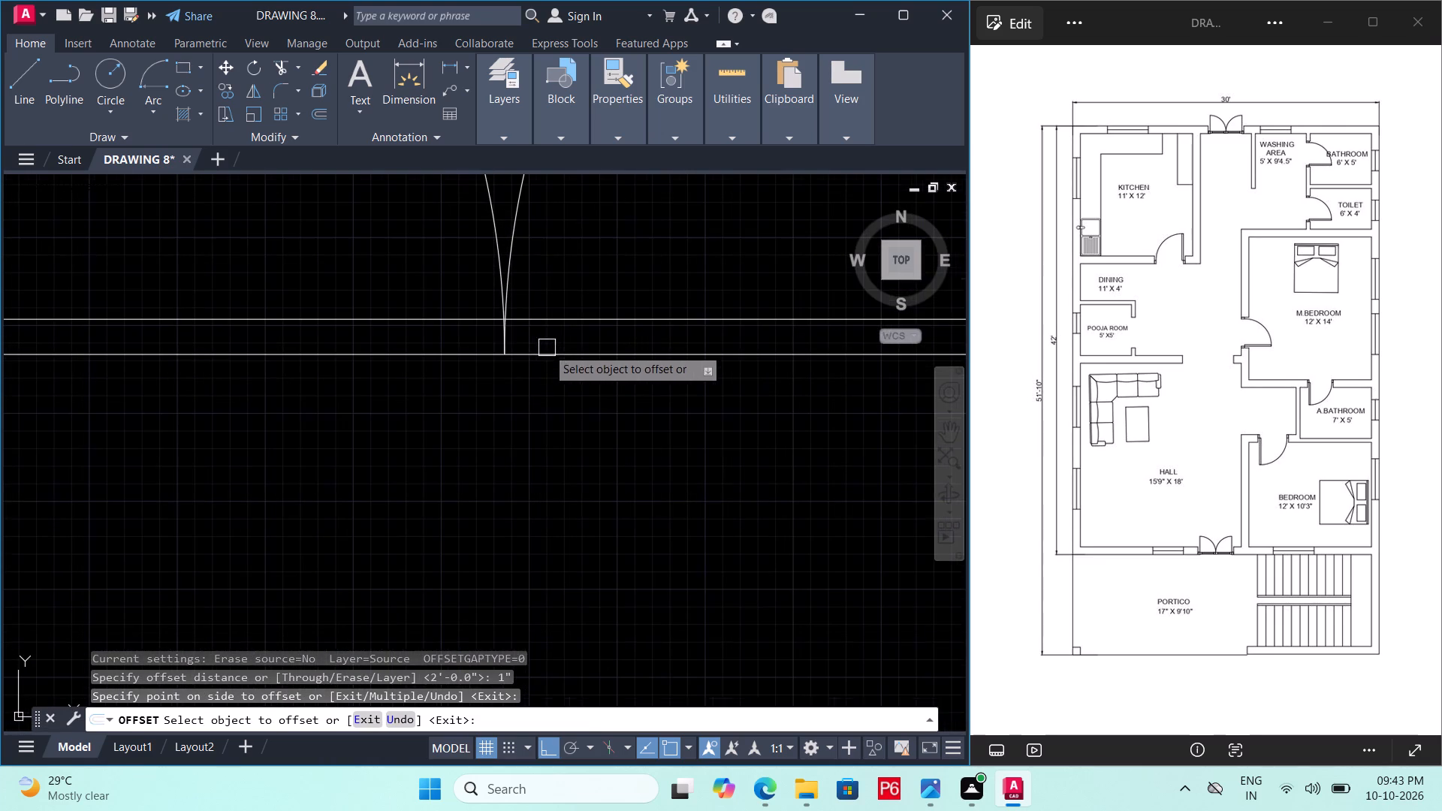
key(Escape)
key(t)
key(r)
key(space)
key(space)
double_click(504, 337)
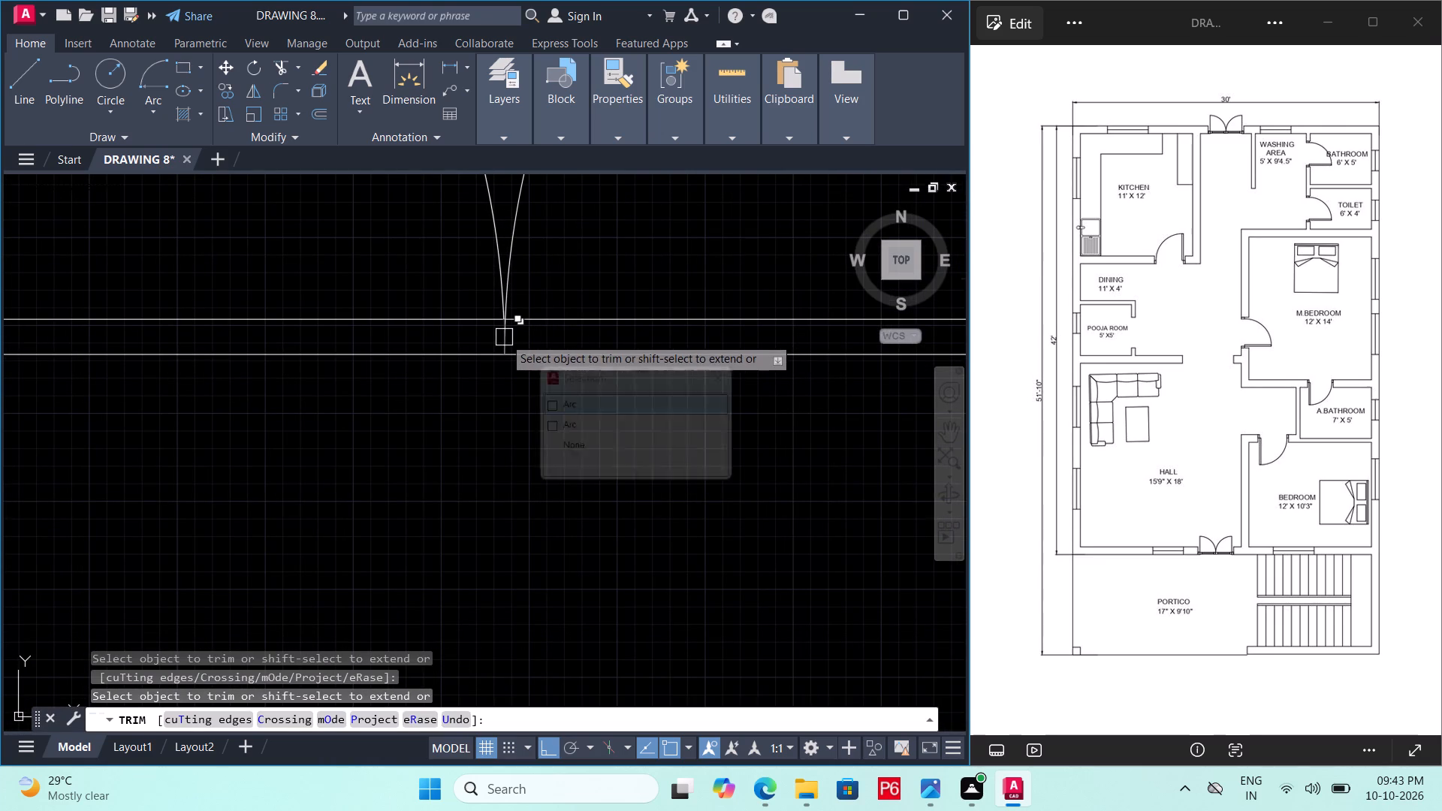
click(507, 340)
click(507, 340)
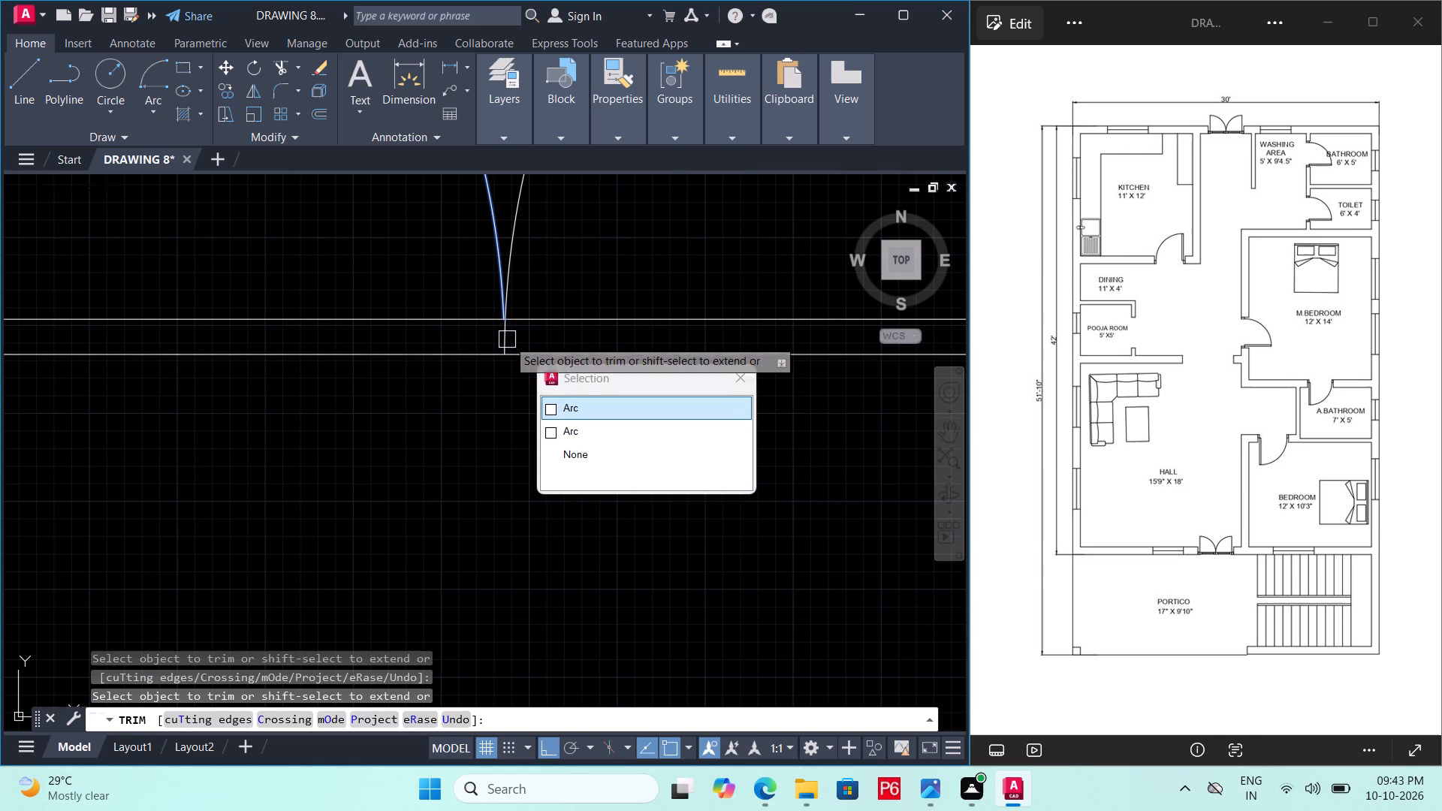
click(561, 407)
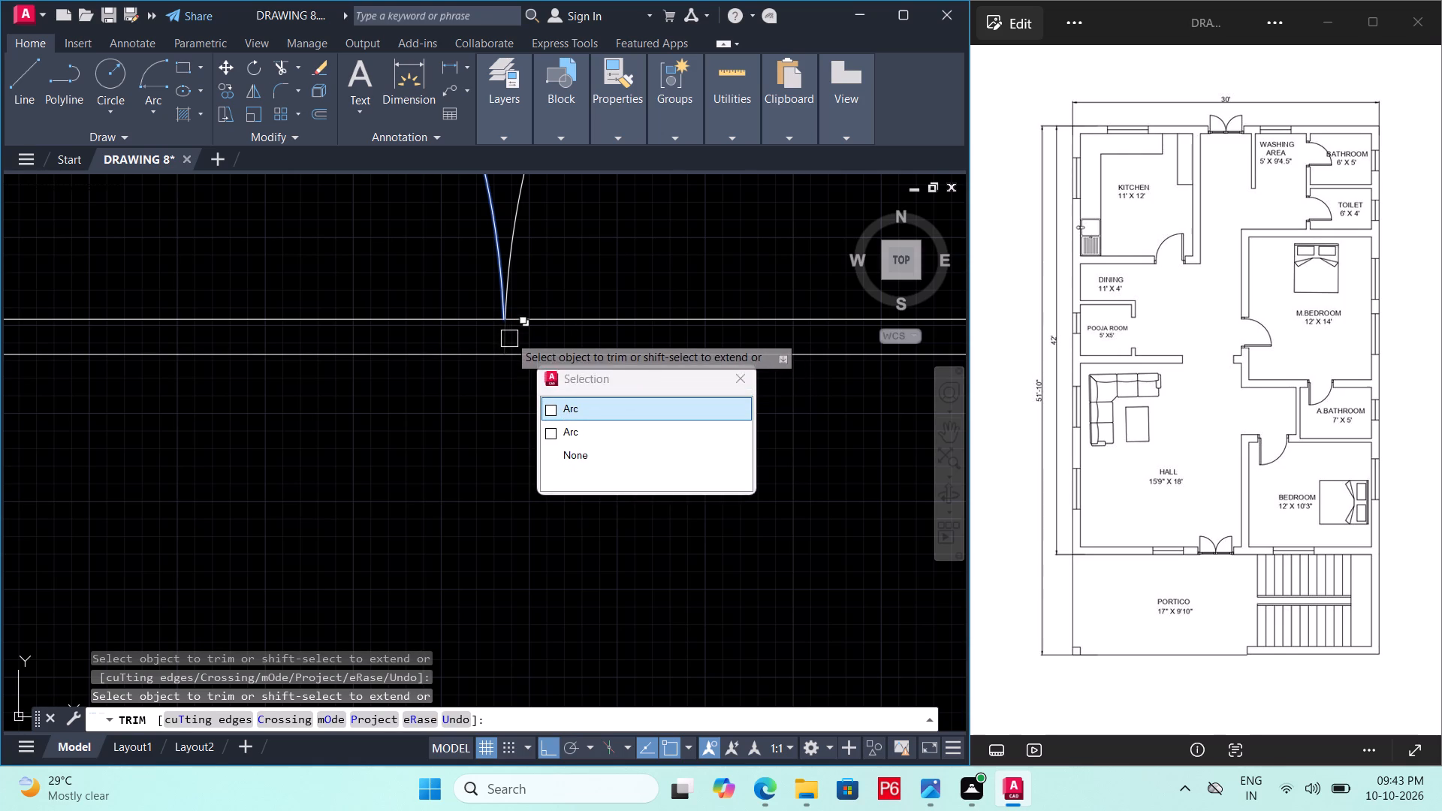
click(509, 336)
scroll(524, 367, down, 1)
scroll(498, 357, up, 2)
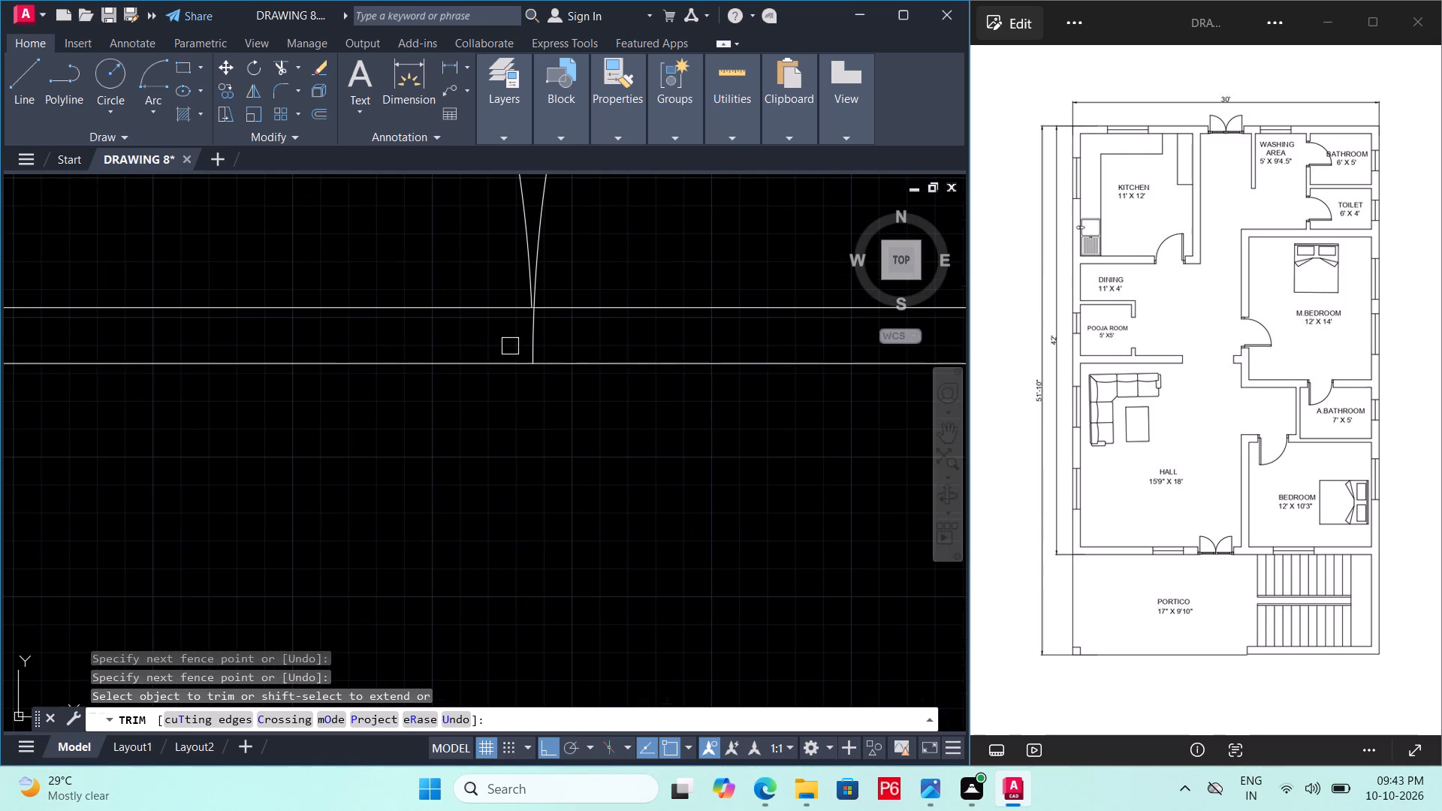
click(534, 331)
scroll(468, 402, down, 1)
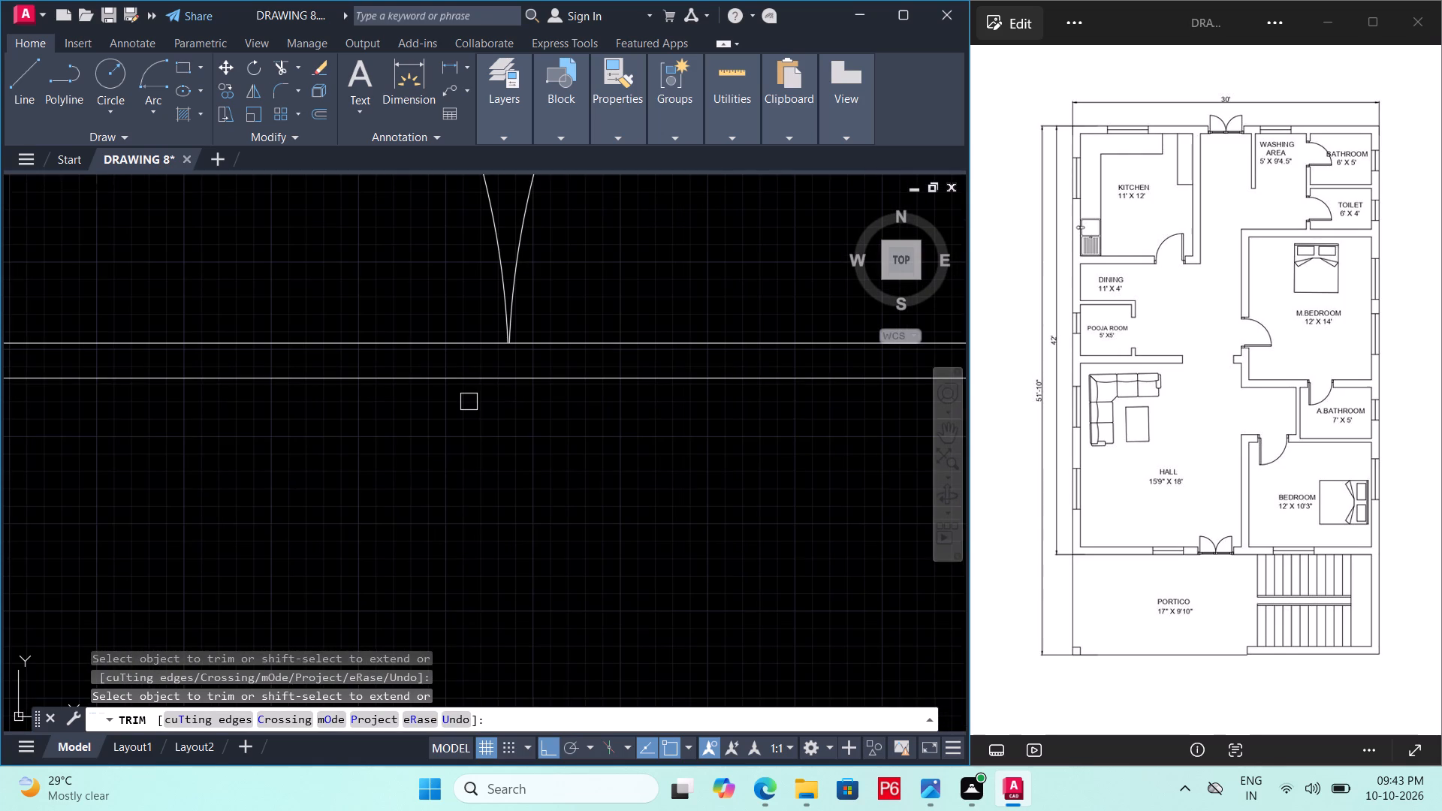
key(ctrl+s)
key(ctrl+s)
Look over the floor plan from the double door down to the hall and portico openings.
scroll(466, 391, down, 3)
middle_drag(457, 364, 454, 333)
scroll(454, 333, down, 1)
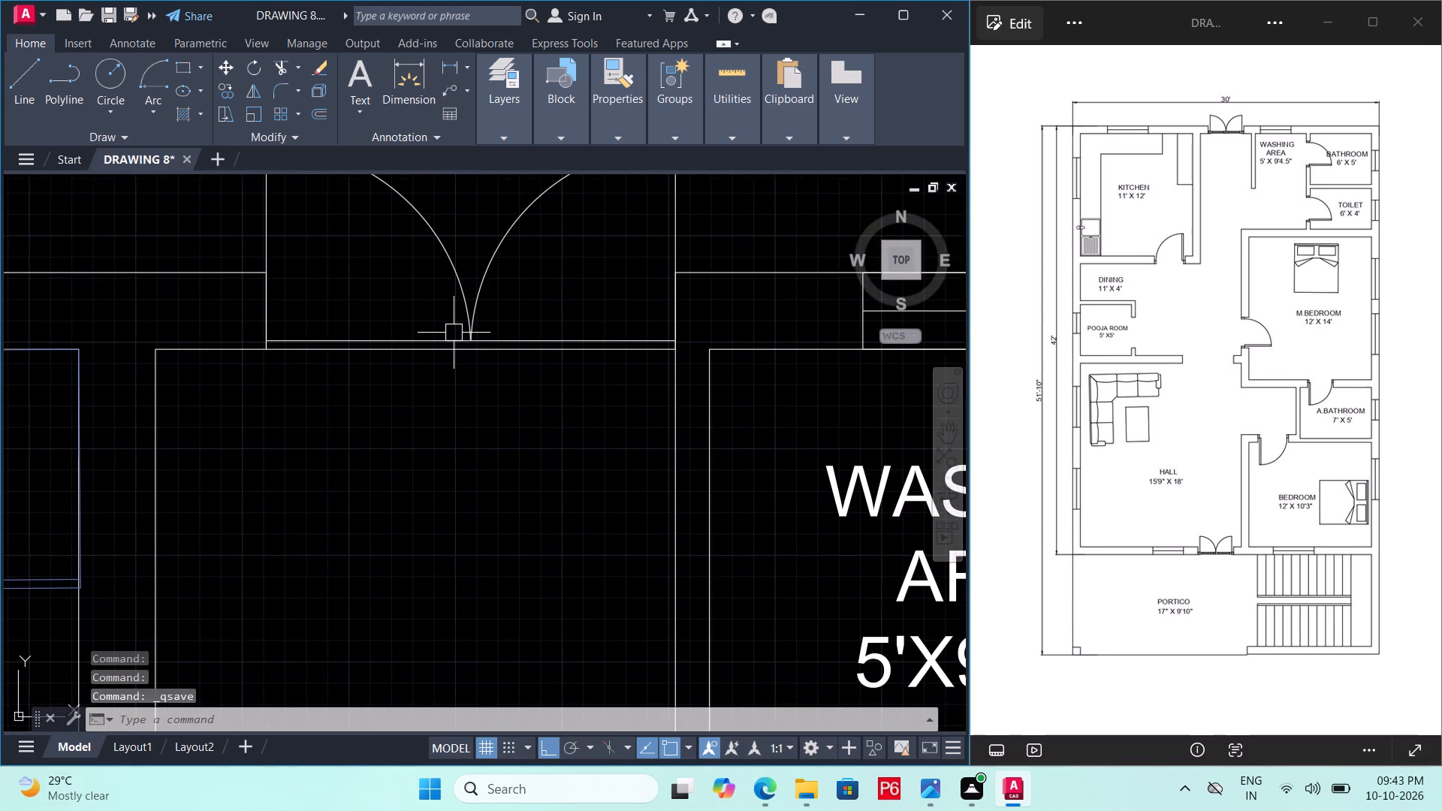
middle_drag(478, 398, 490, 333)
scroll(478, 398, down, 3)
middle_drag(486, 418, 485, 372)
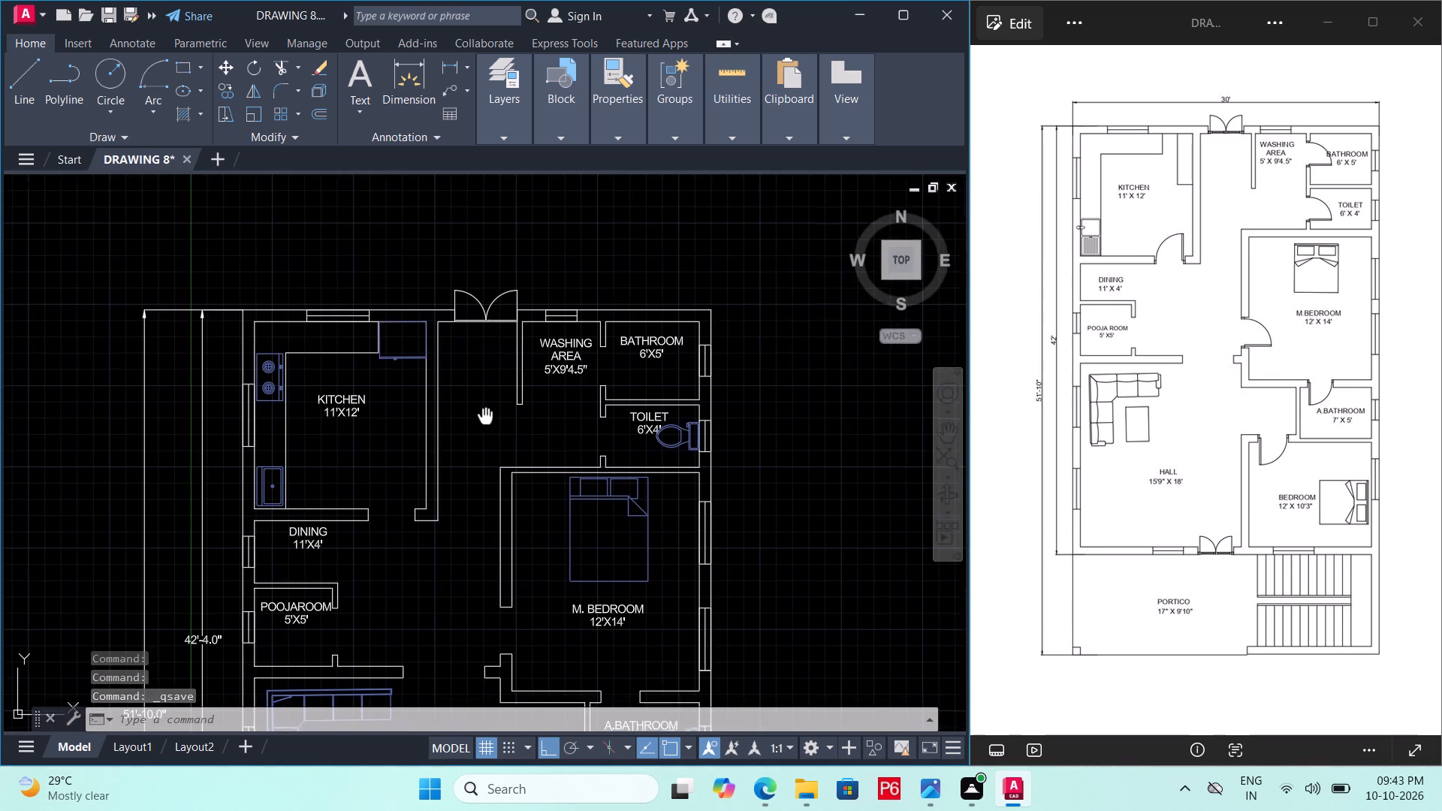
middle_drag(485, 372, 489, 261)
middle_drag(514, 450, 547, 268)
middle_drag(545, 481, 577, 228)
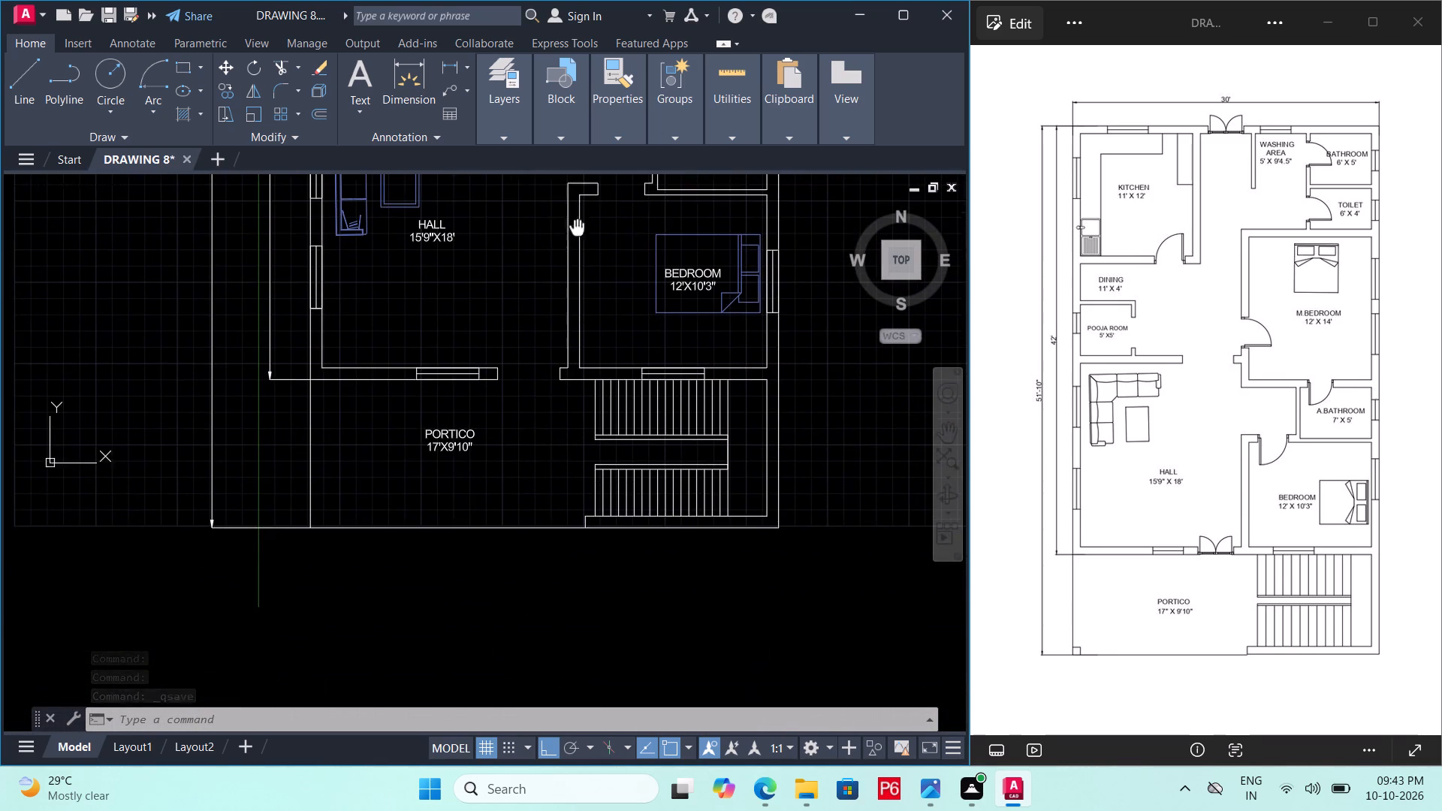
middle_drag(529, 490, 530, 464)
scroll(546, 368, up, 2)
middle_drag(546, 371, 555, 496)
scroll(546, 372, down, 2)
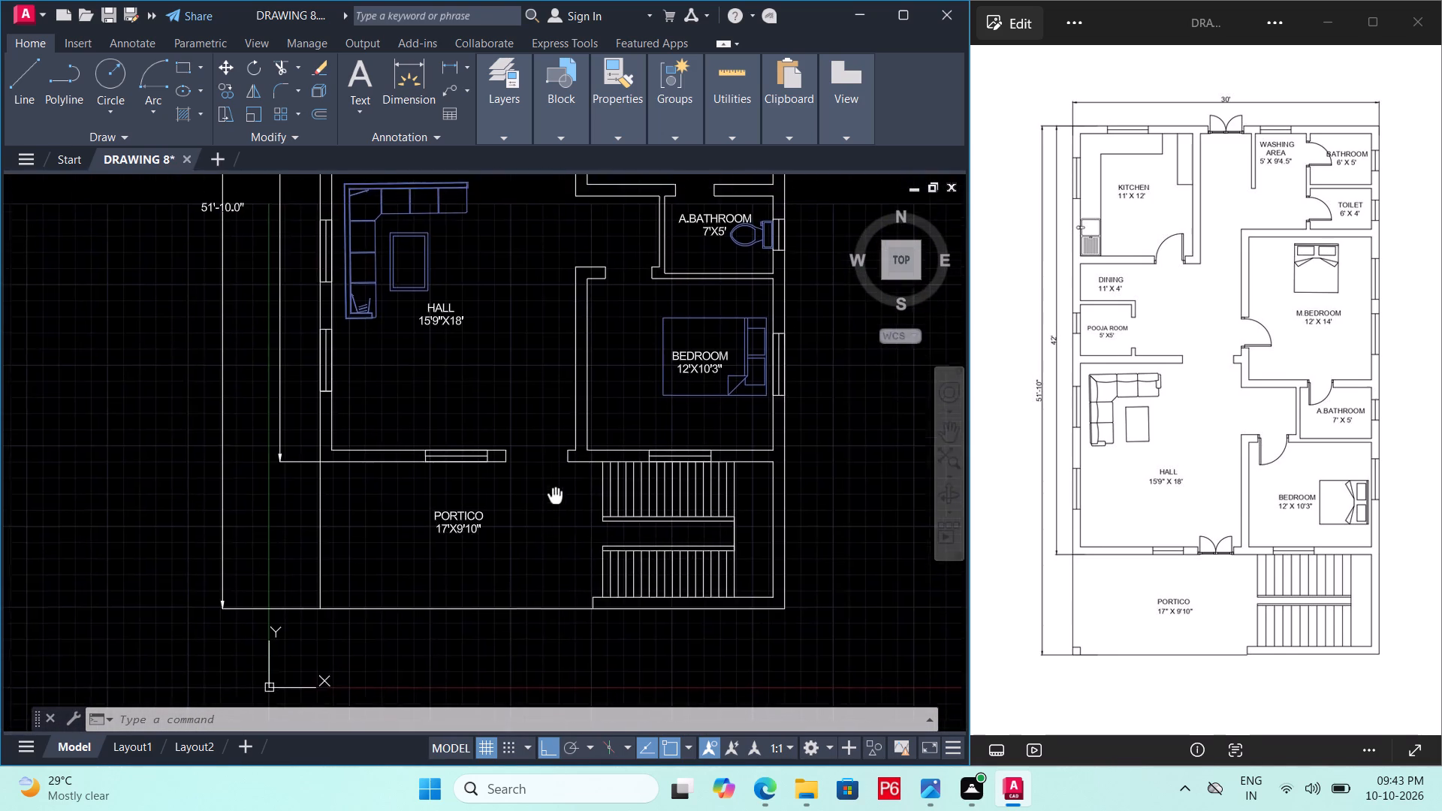
Convert the double door's arcs, leaf lines and threshold lines into a block named MD.
scroll(556, 495, down, 2)
middle_drag(538, 321, 538, 388)
scroll(553, 267, up, 3)
scroll(592, 420, up, 3)
middle_drag(592, 420, 592, 412)
click(581, 277)
click(442, 372)
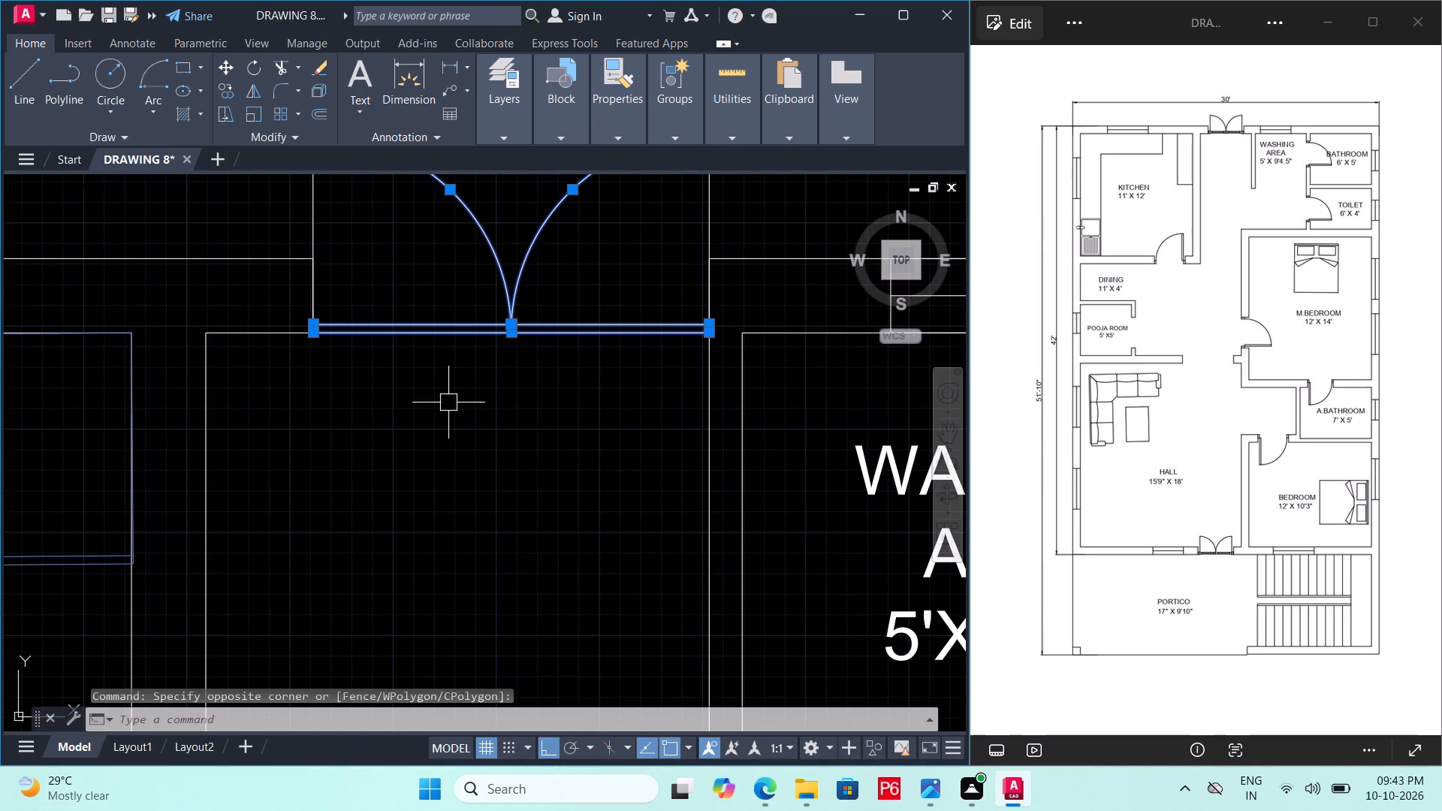
click(311, 190)
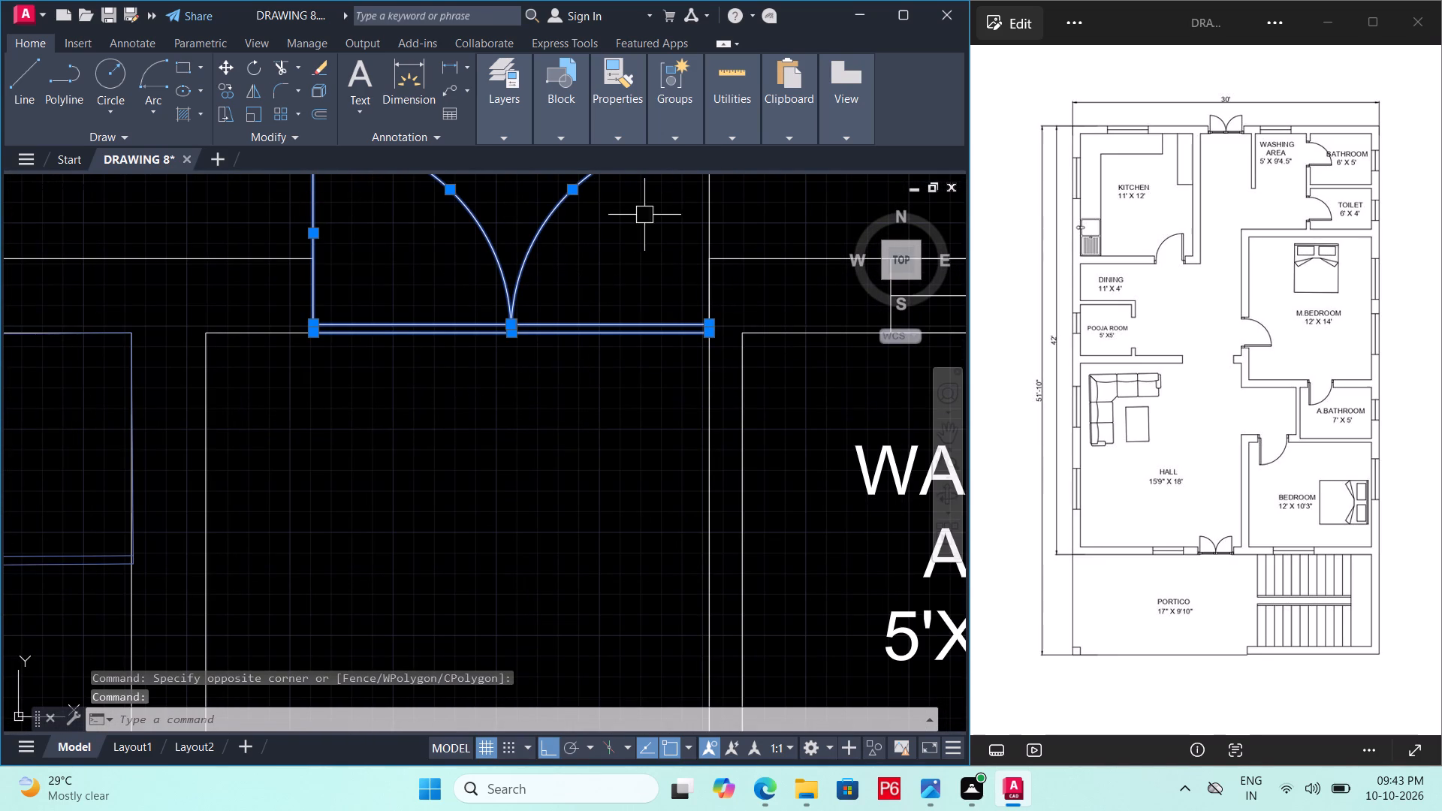
click(713, 228)
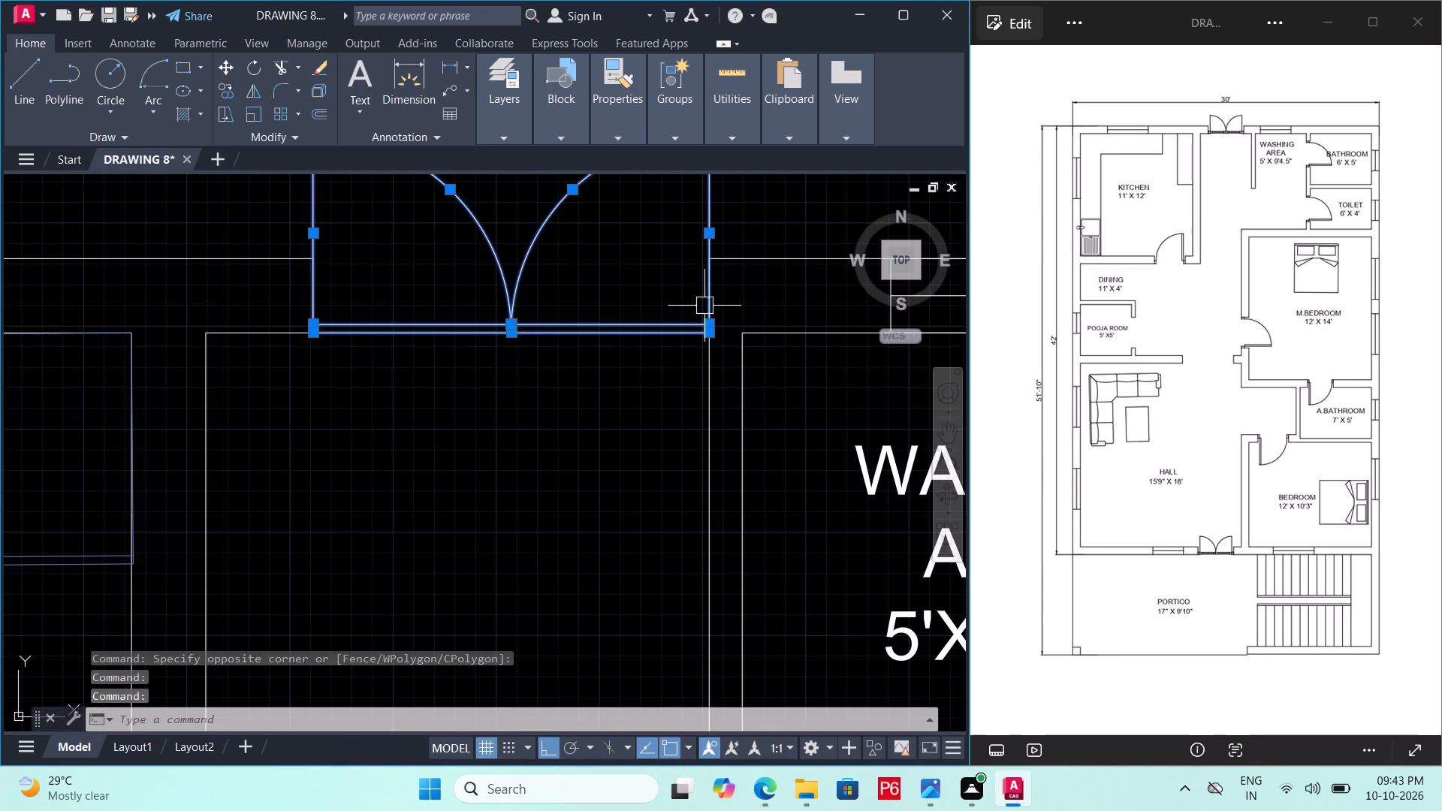
text(B)
key(space)
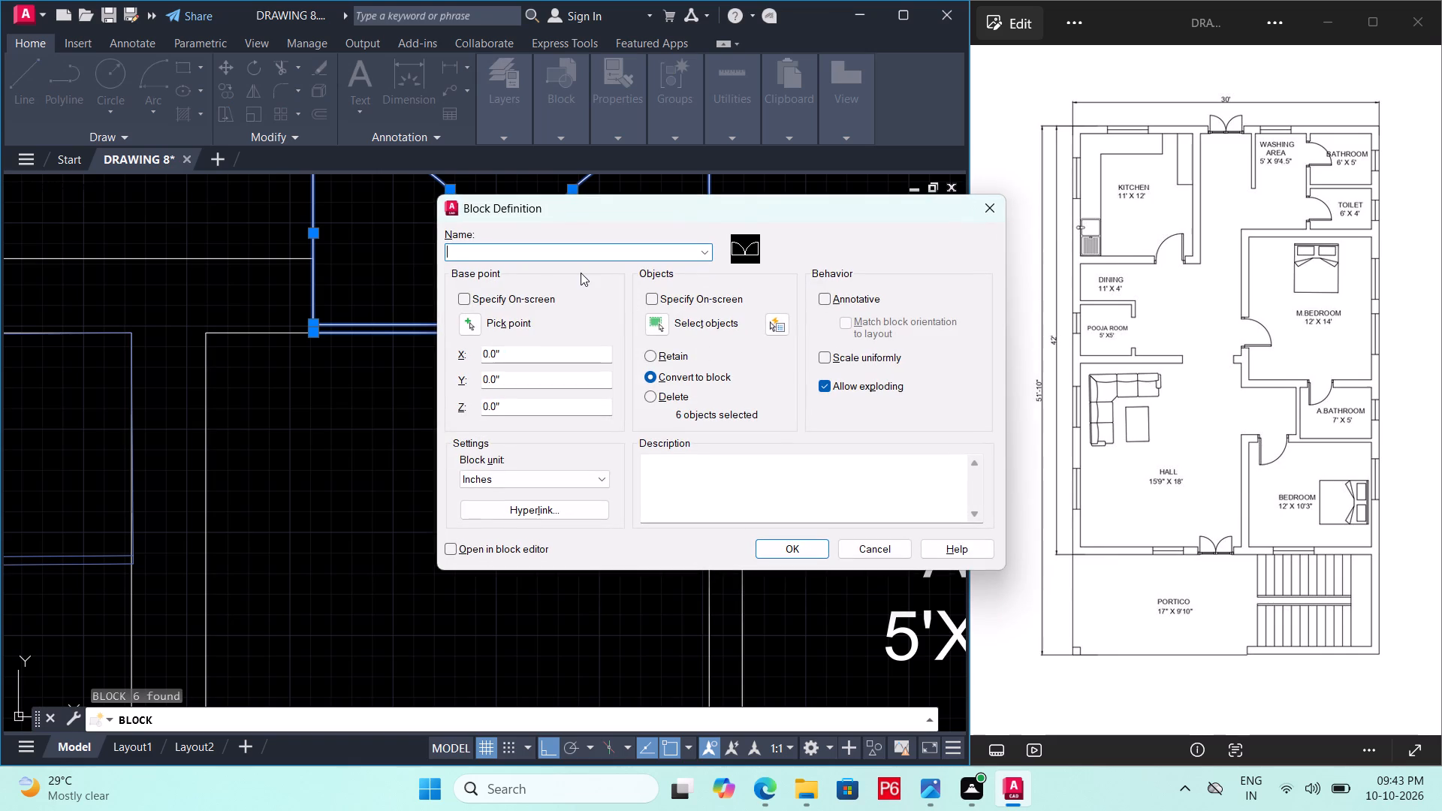
click(582, 252)
key(m)
key(d)
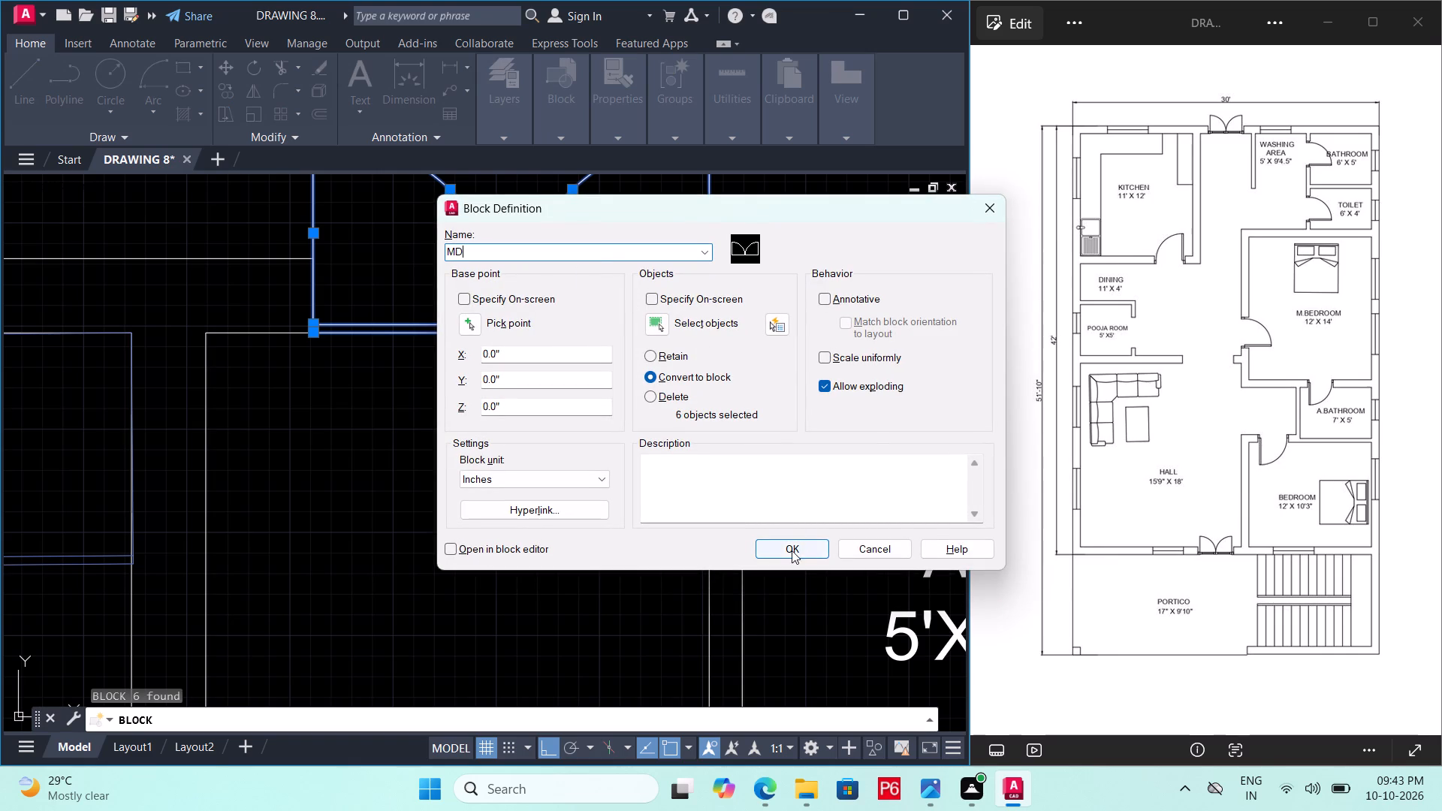
click(792, 550)
click(541, 318)
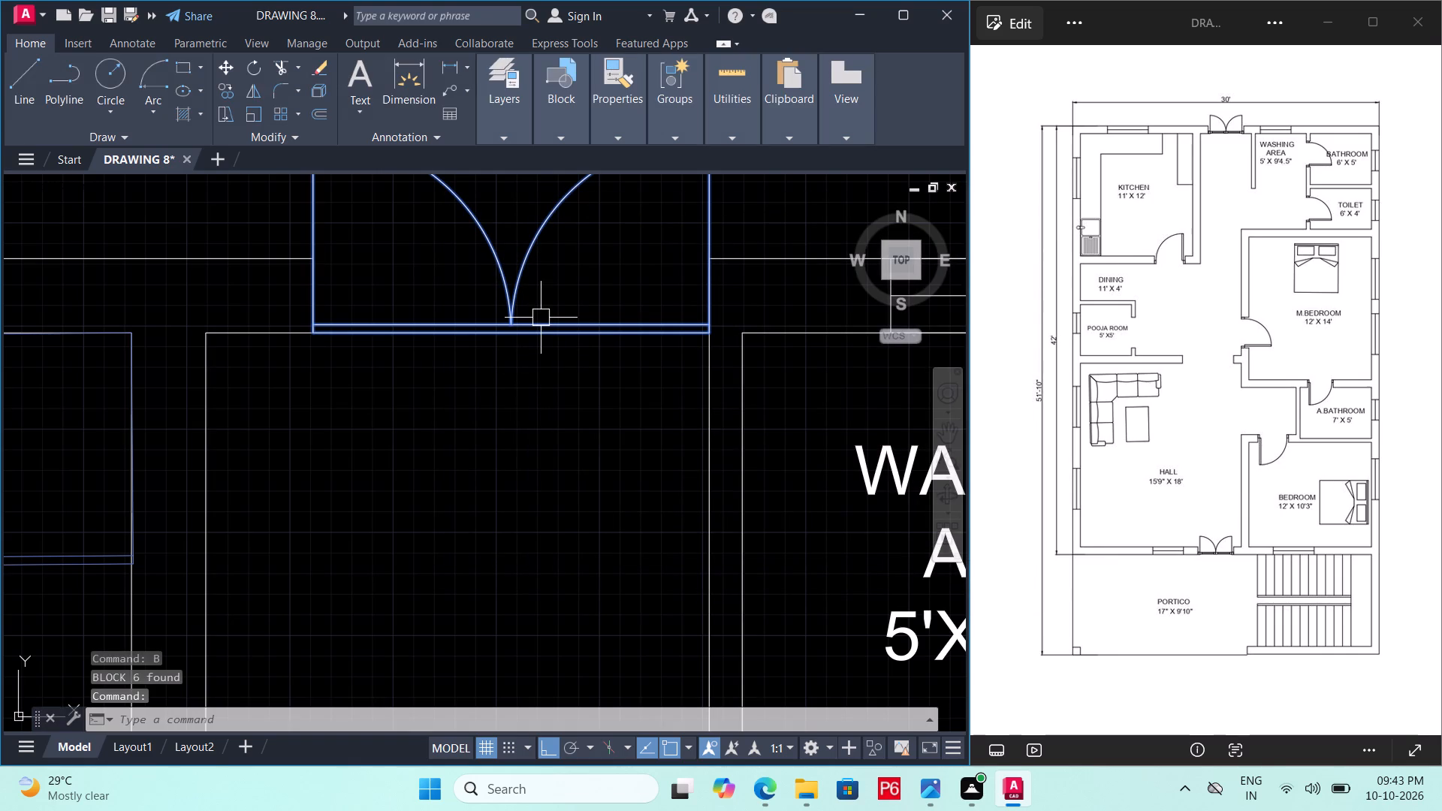
Copy the MD double door block from the rear opening to the portico, just below the hall's entrance opening.
text(CO)
key(space)
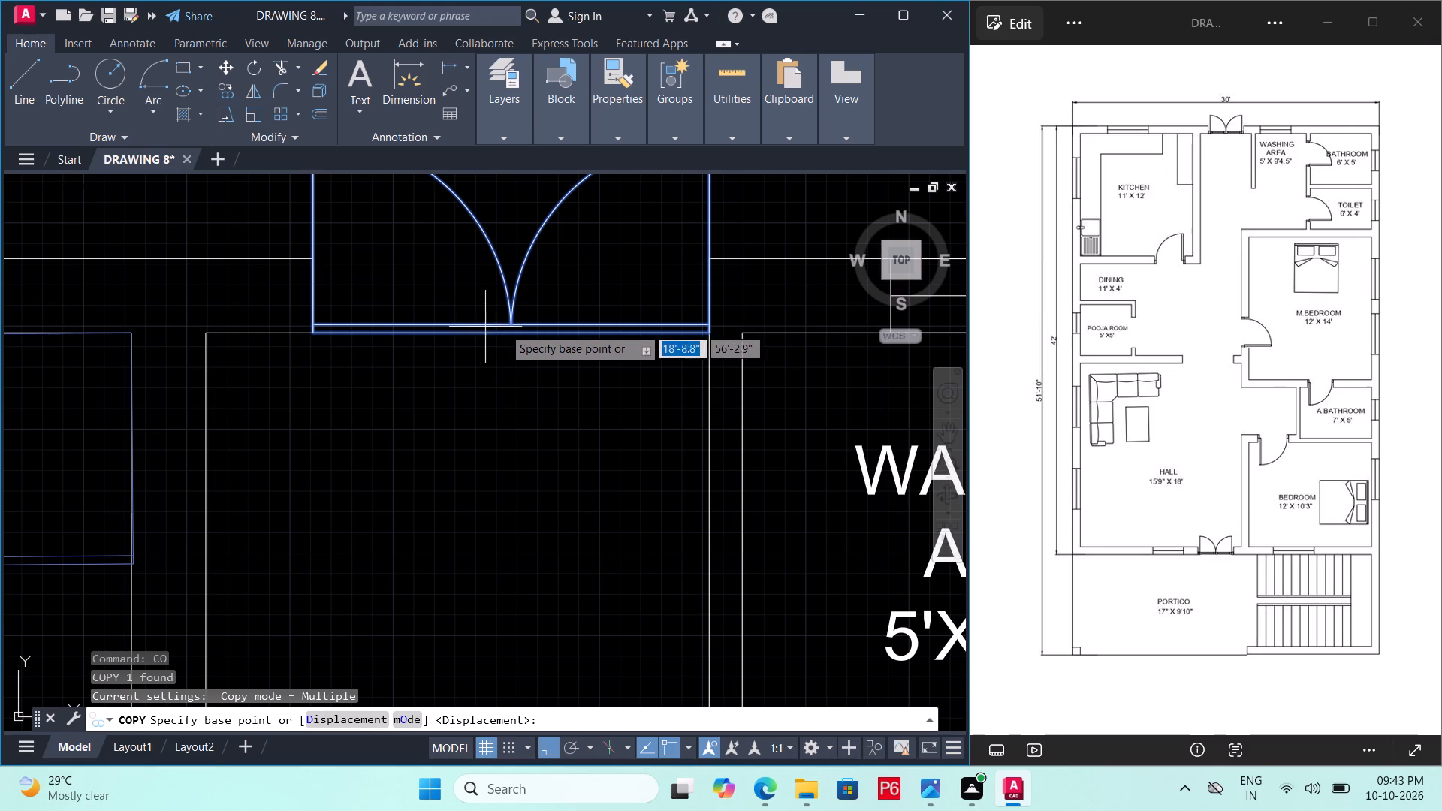
click(509, 326)
scroll(442, 367, down, 5)
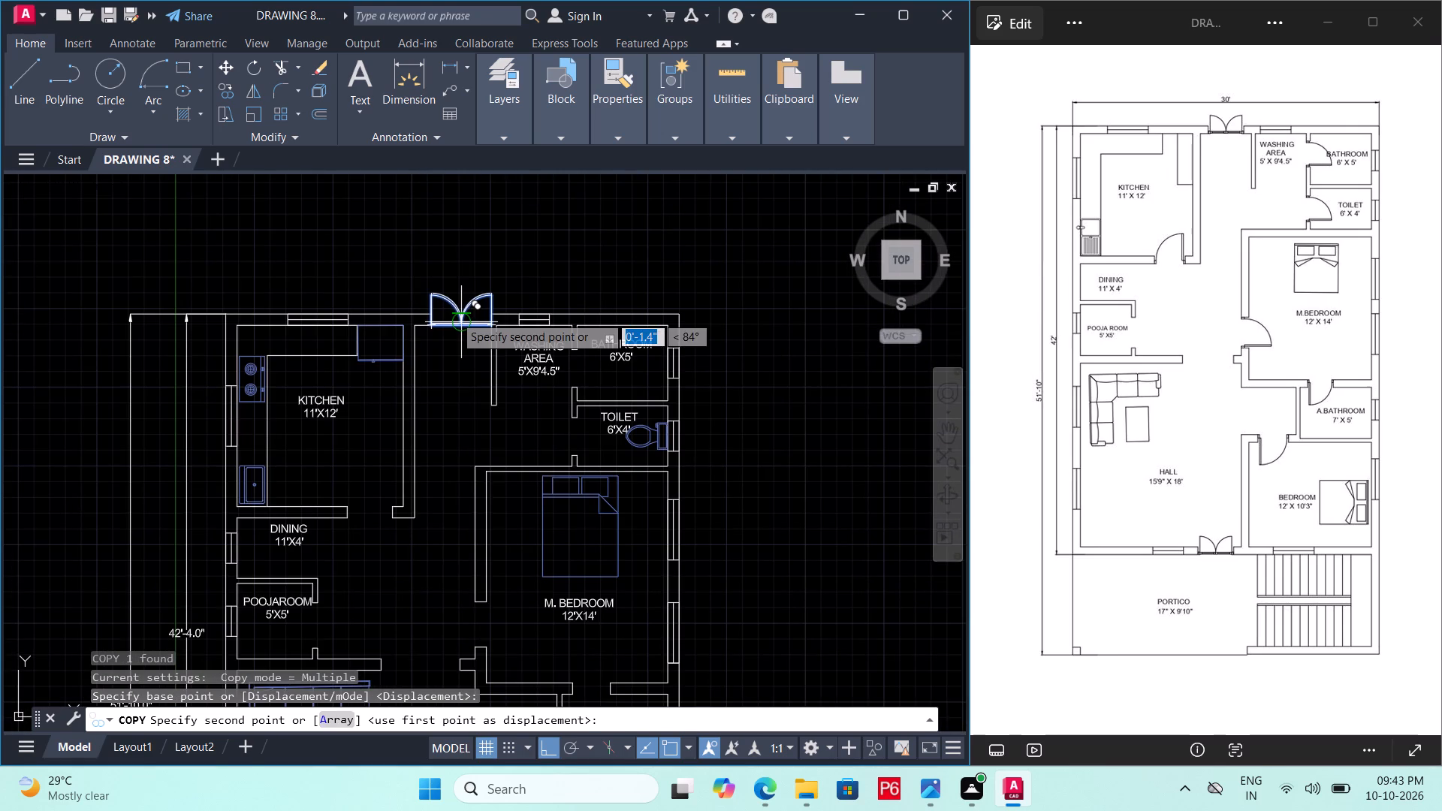
key(F8)
middle_drag(443, 283, 451, 253)
scroll(443, 276, down, 1)
middle_drag(444, 483, 474, 274)
scroll(456, 450, up, 2)
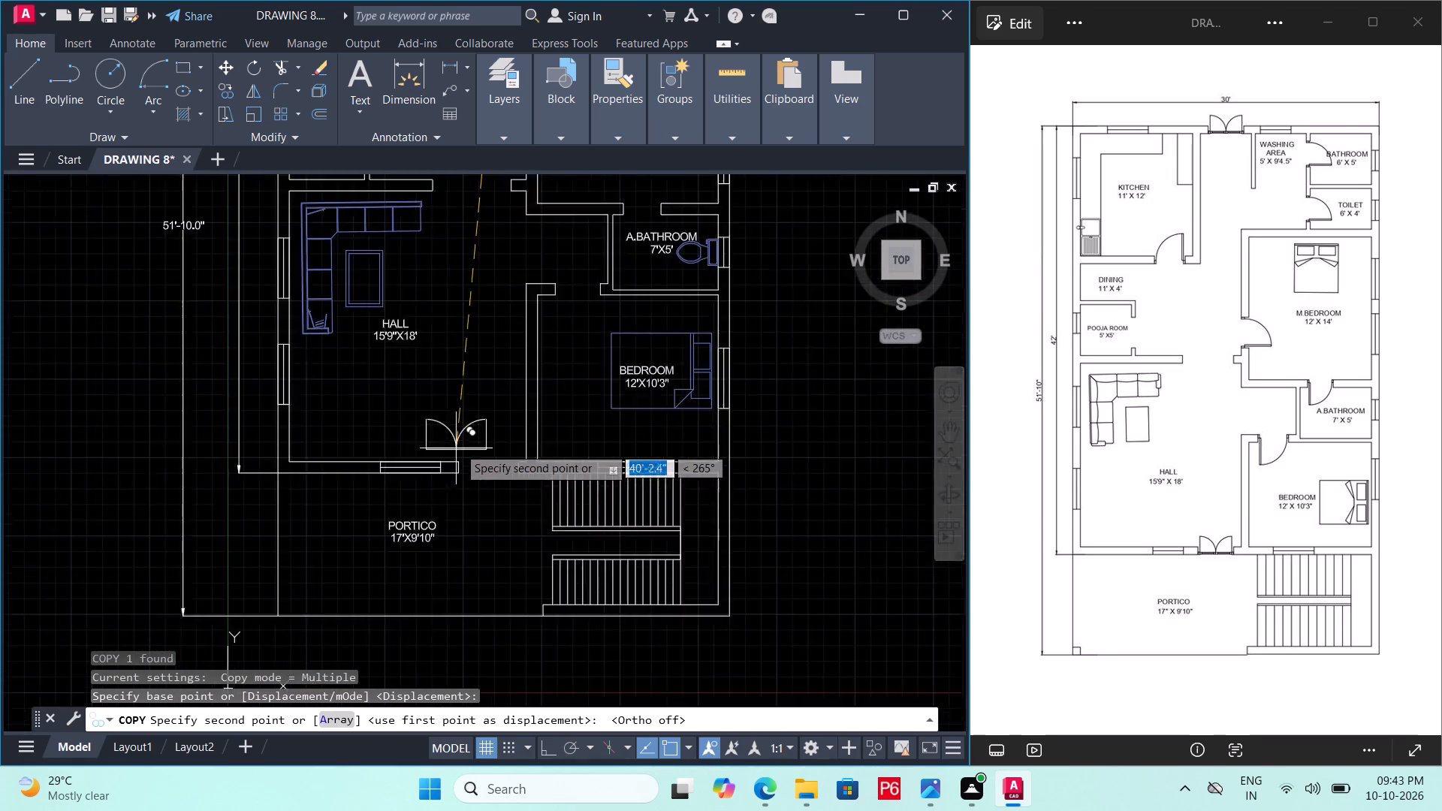
scroll(460, 445, up, 1)
scroll(526, 507, up, 1)
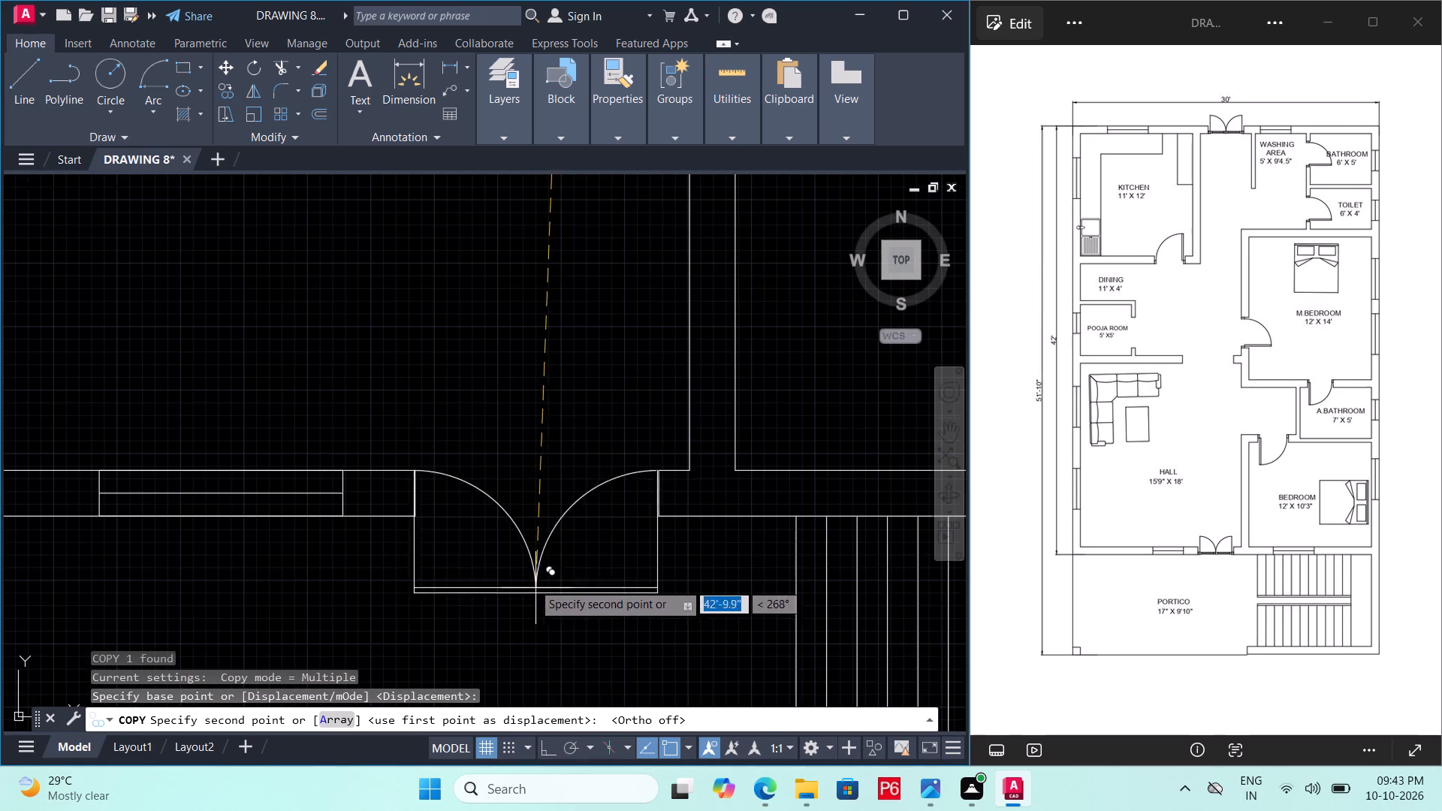
middle_drag(530, 580, 529, 296)
click(535, 399)
key(Escape)
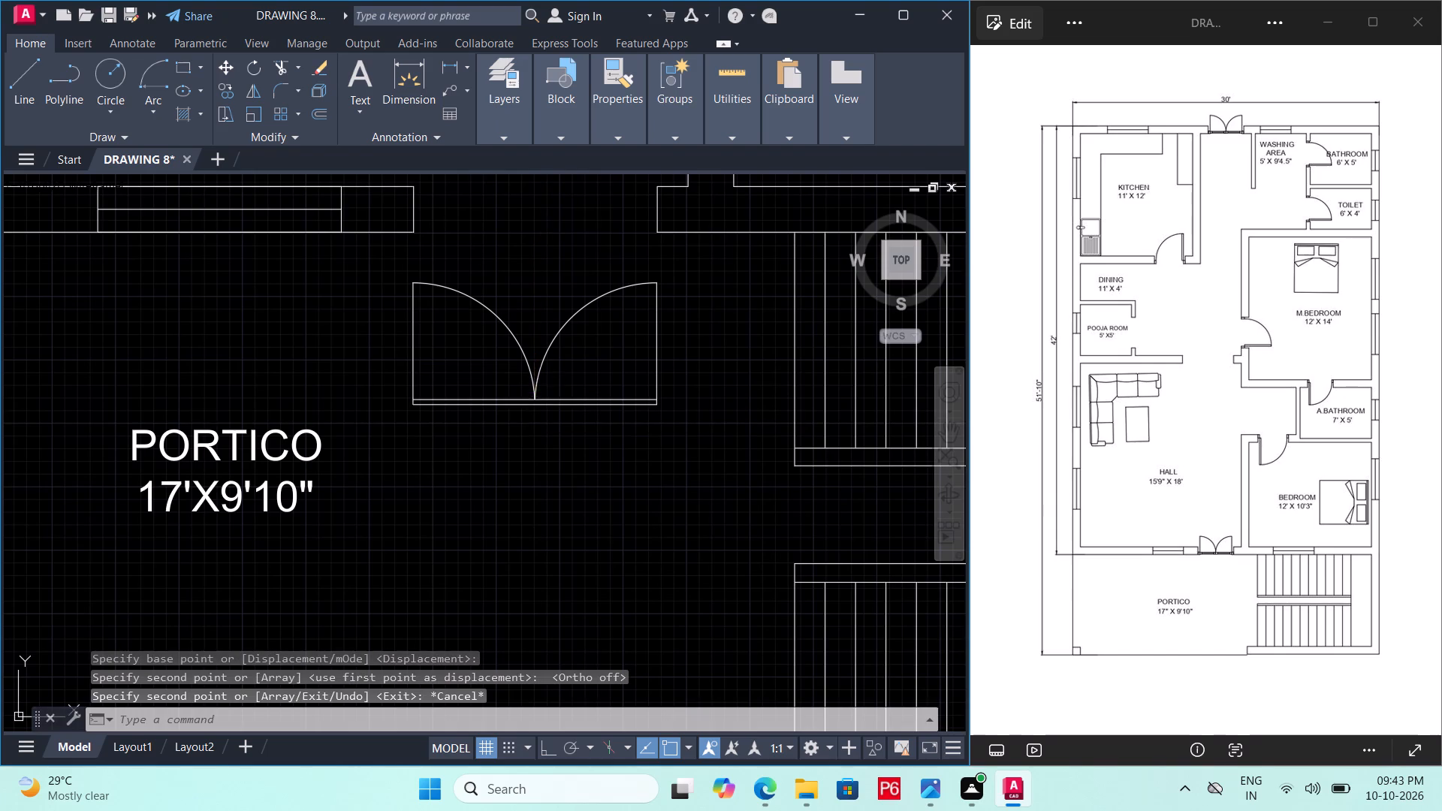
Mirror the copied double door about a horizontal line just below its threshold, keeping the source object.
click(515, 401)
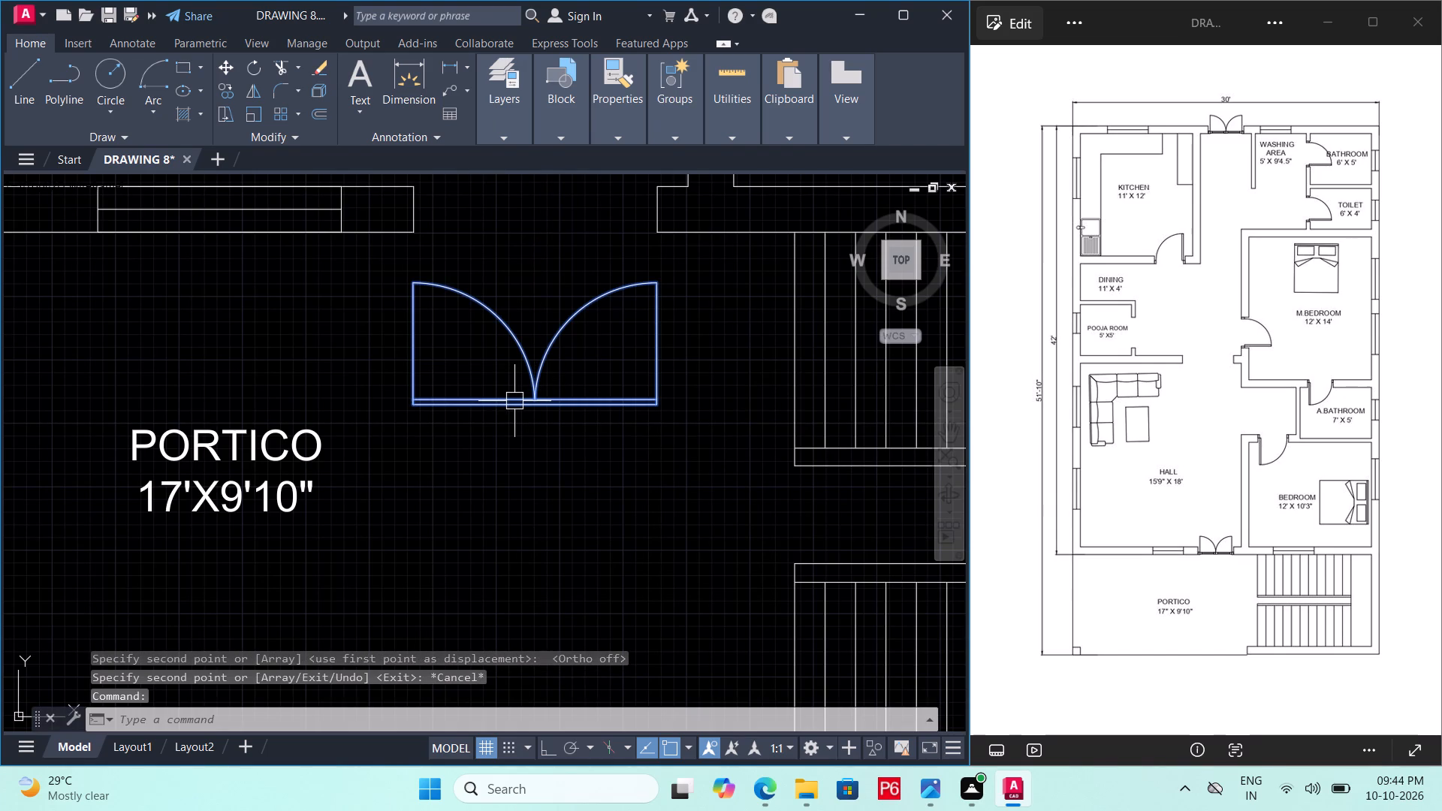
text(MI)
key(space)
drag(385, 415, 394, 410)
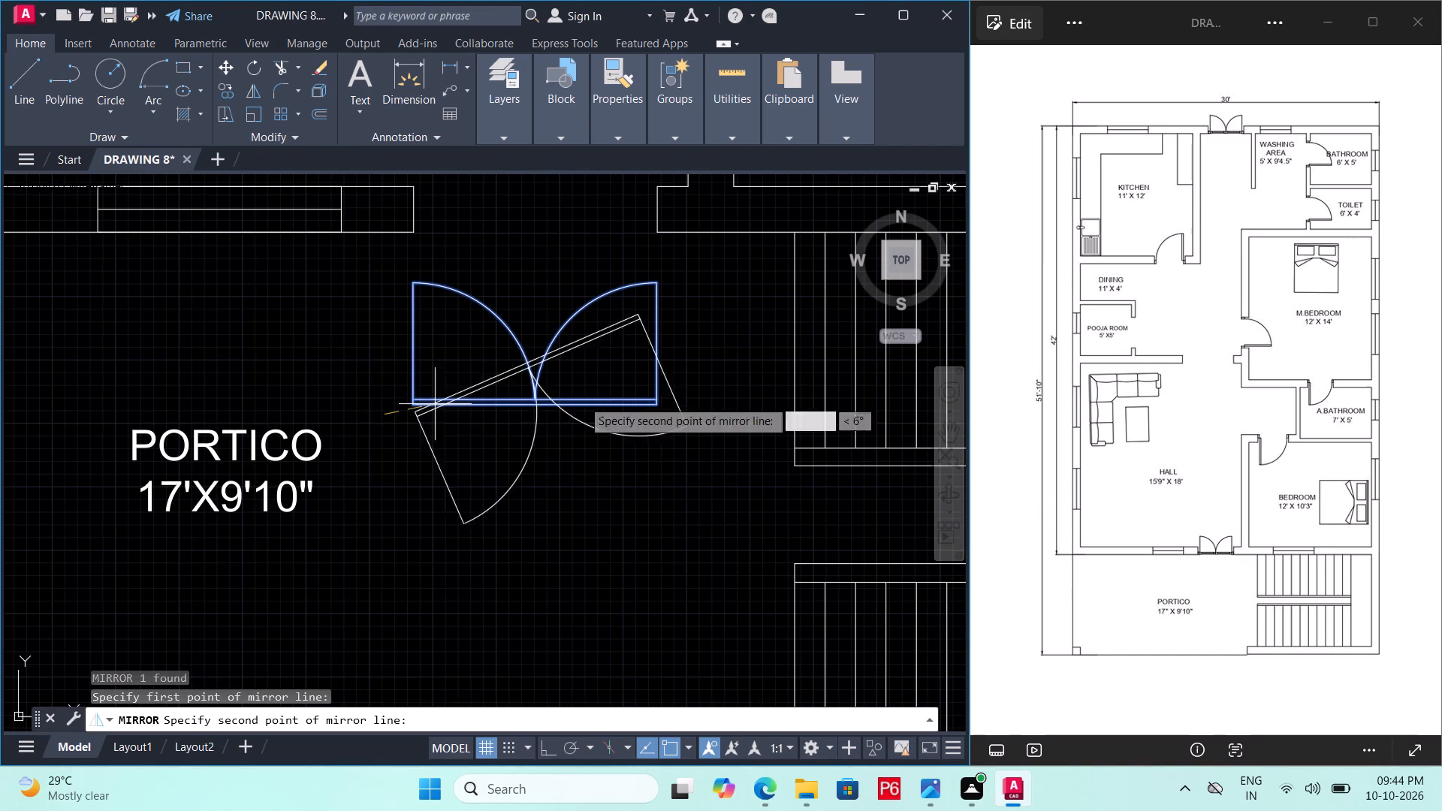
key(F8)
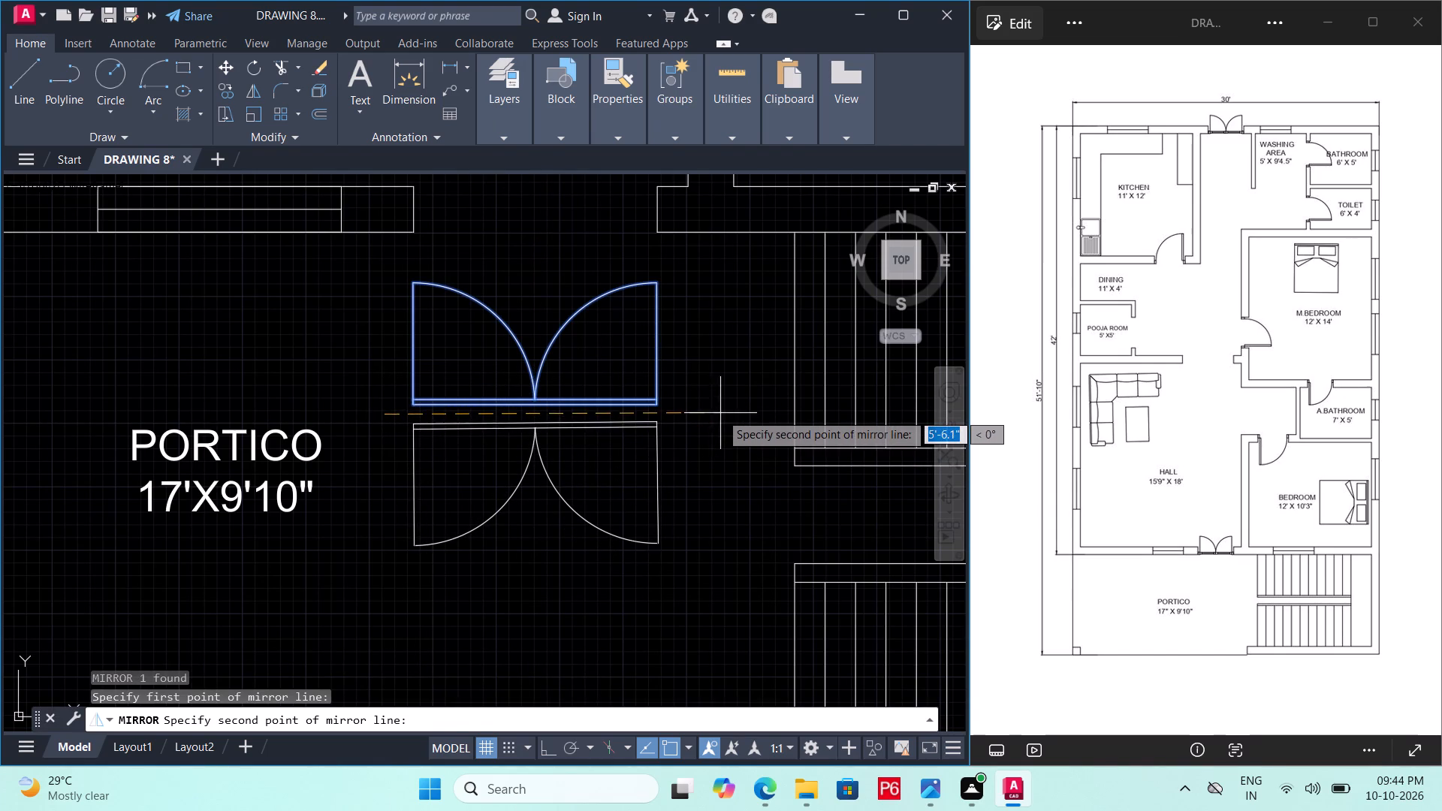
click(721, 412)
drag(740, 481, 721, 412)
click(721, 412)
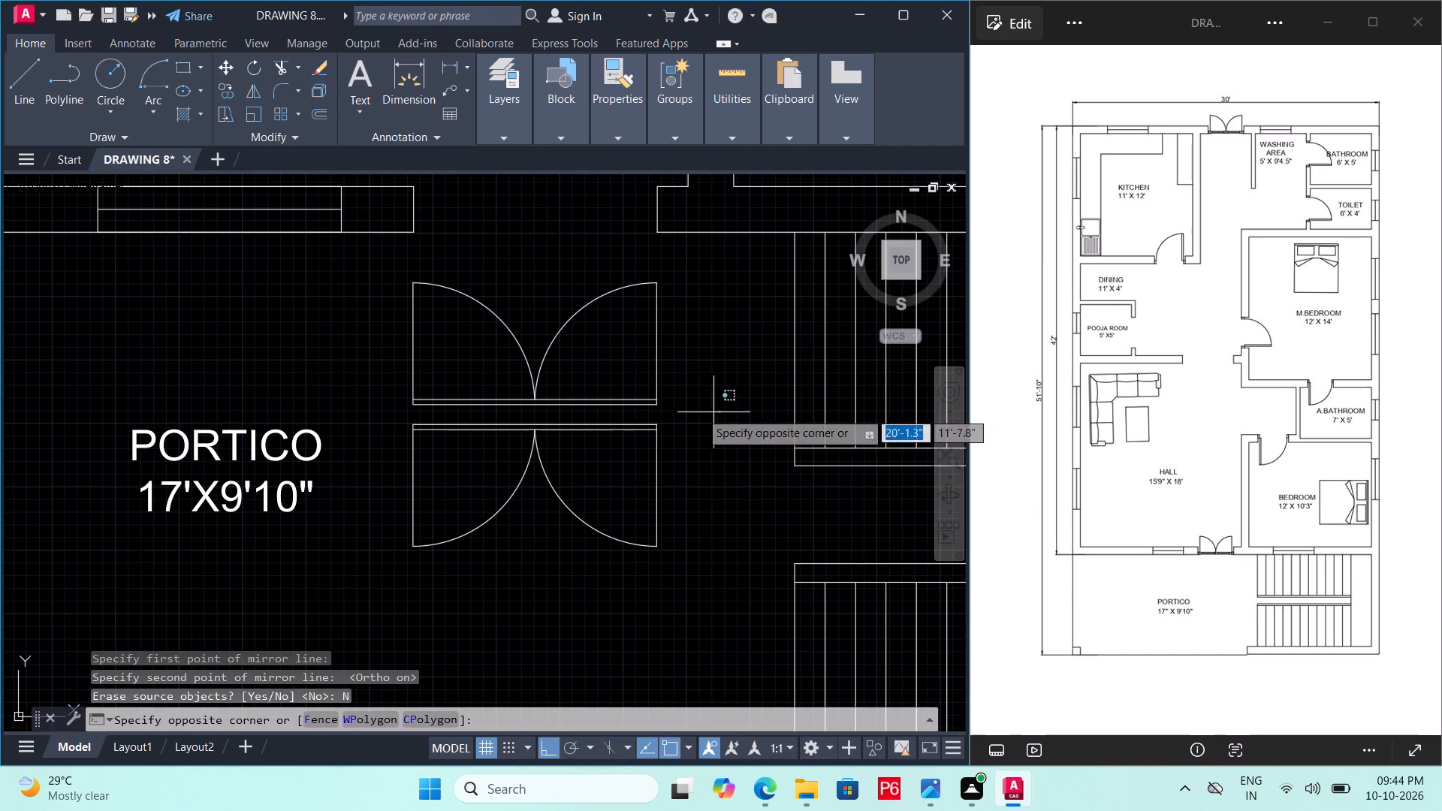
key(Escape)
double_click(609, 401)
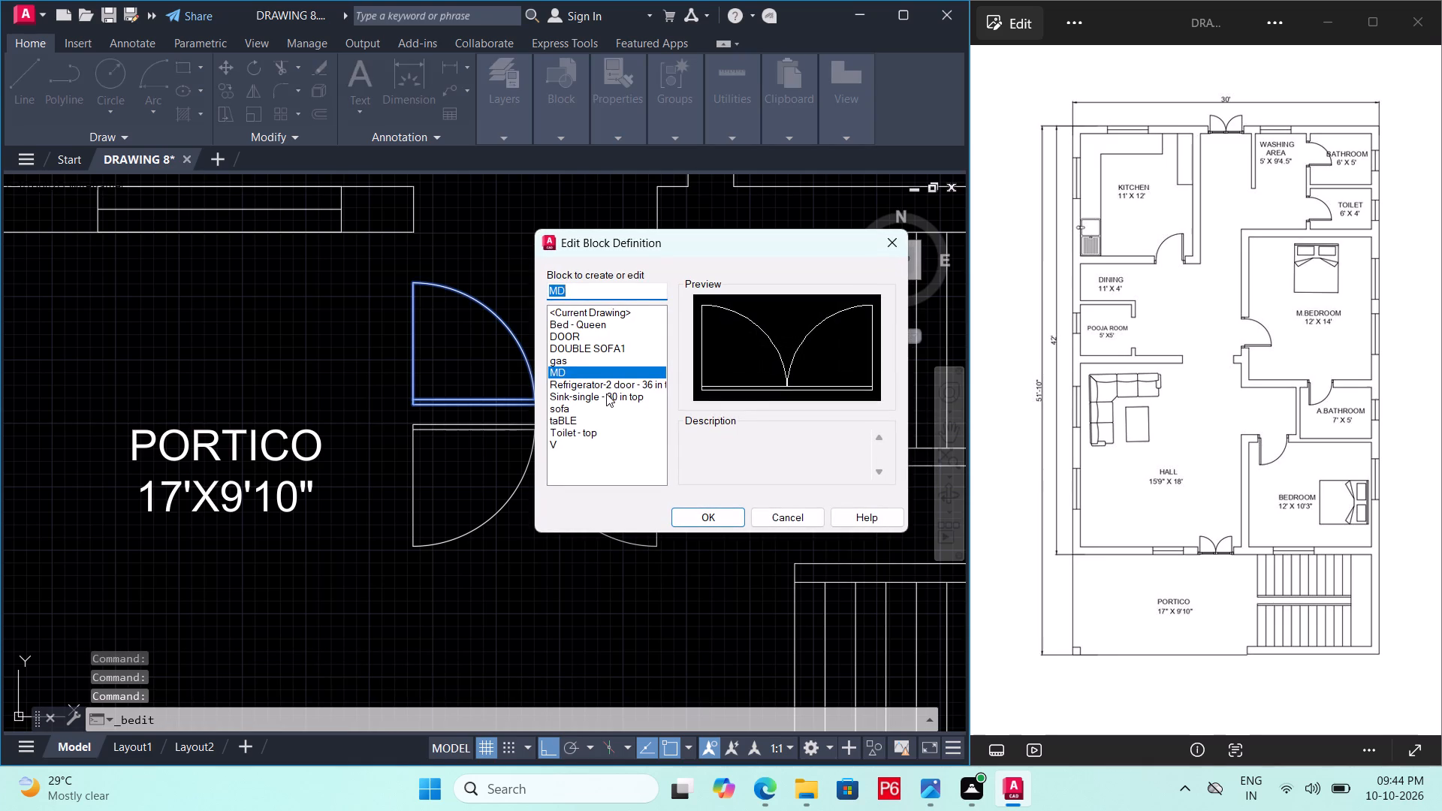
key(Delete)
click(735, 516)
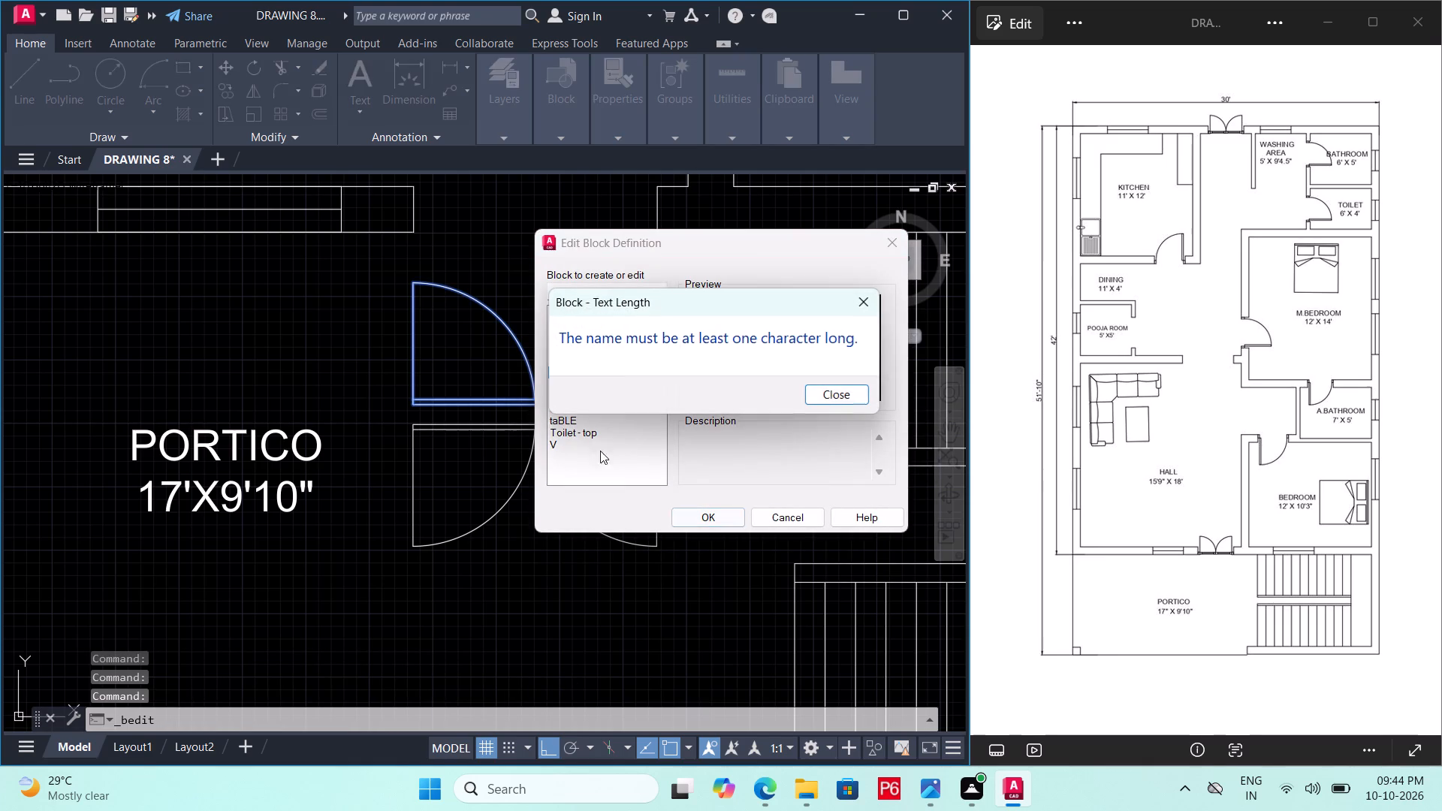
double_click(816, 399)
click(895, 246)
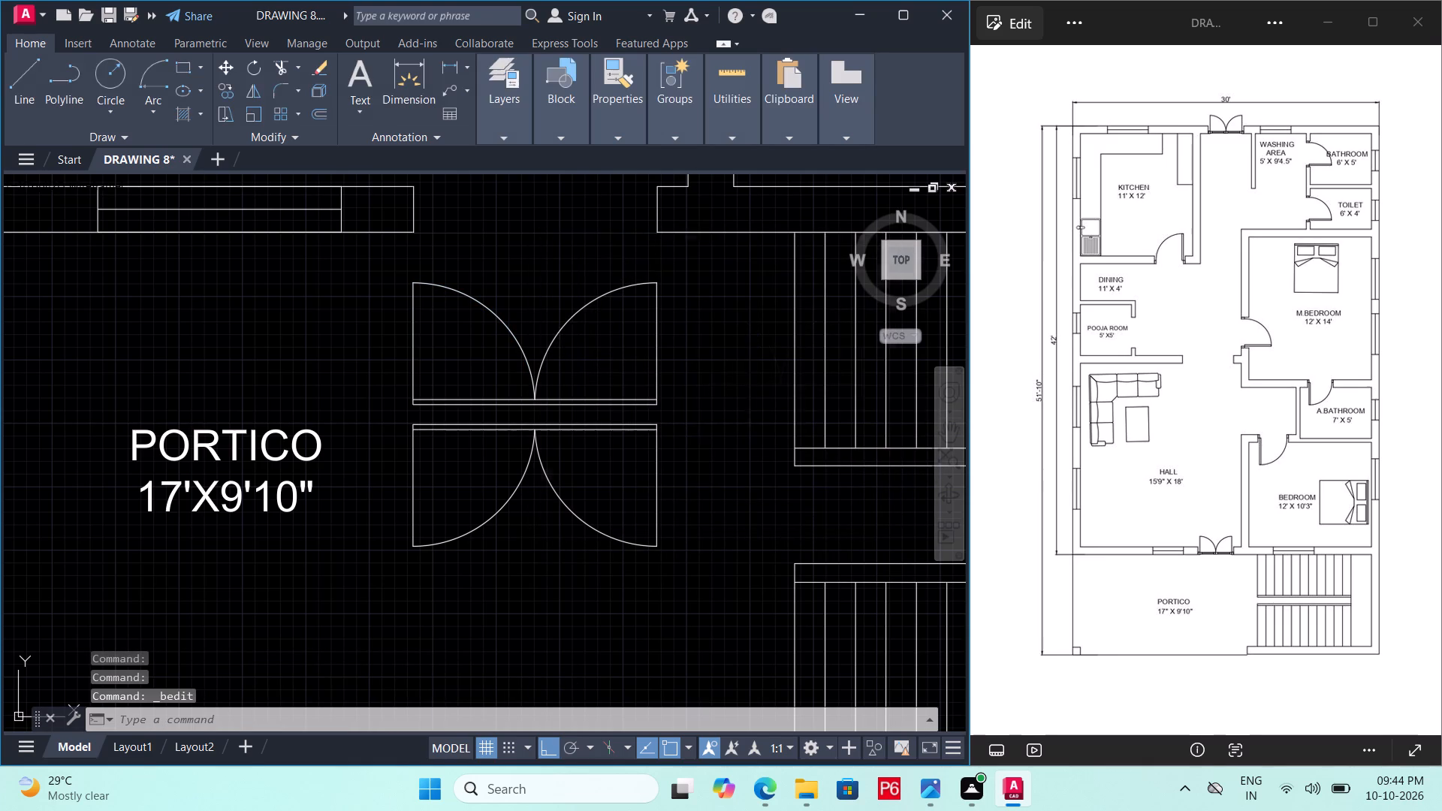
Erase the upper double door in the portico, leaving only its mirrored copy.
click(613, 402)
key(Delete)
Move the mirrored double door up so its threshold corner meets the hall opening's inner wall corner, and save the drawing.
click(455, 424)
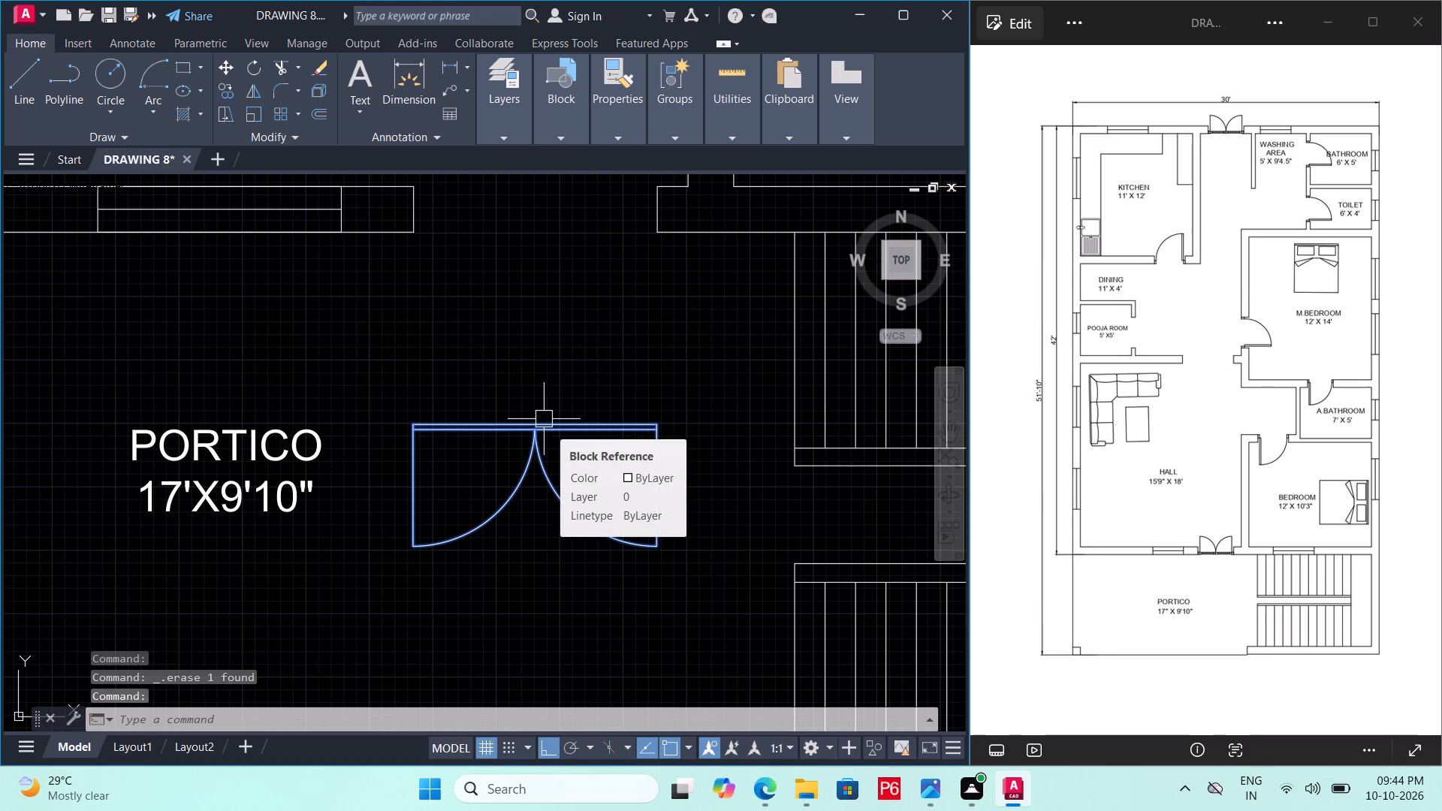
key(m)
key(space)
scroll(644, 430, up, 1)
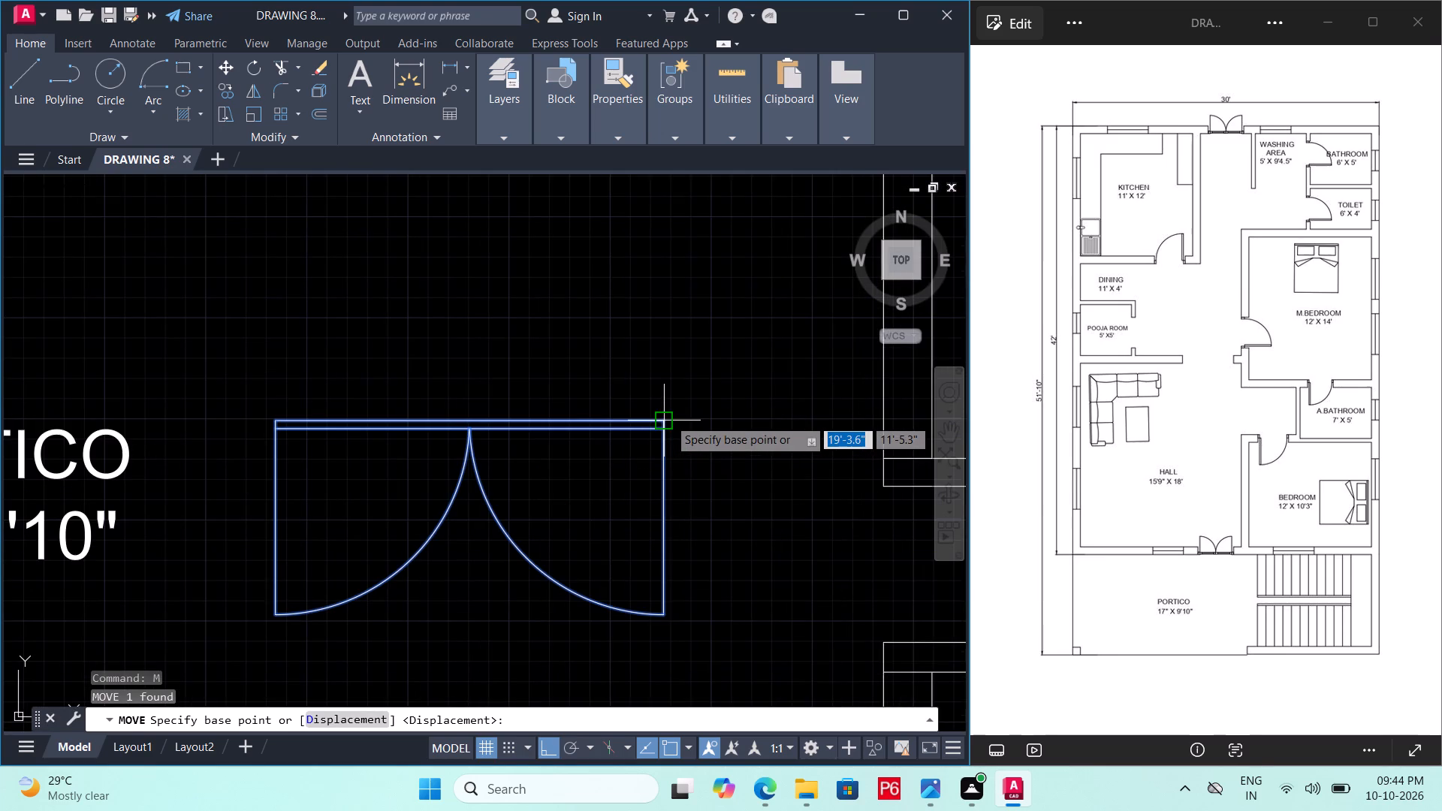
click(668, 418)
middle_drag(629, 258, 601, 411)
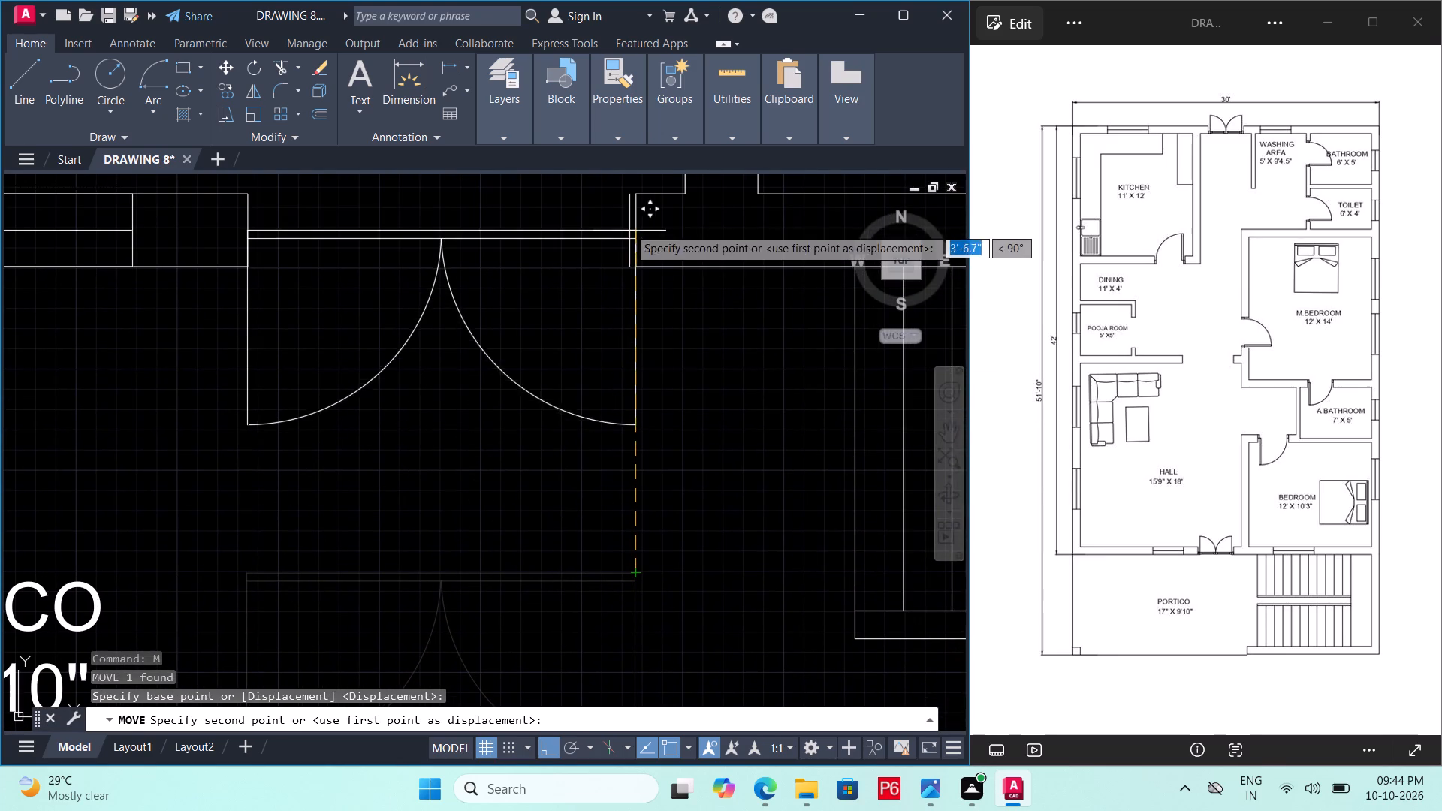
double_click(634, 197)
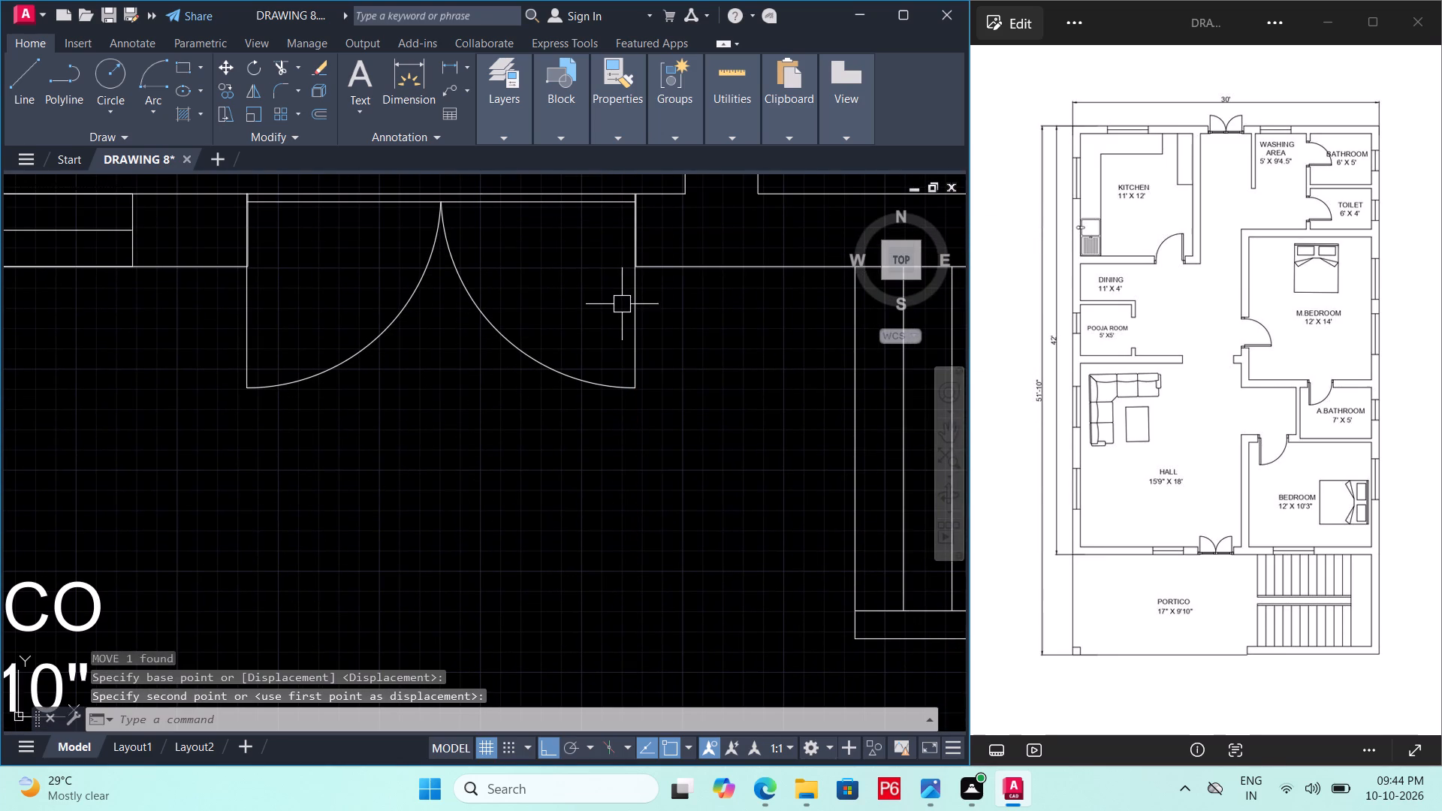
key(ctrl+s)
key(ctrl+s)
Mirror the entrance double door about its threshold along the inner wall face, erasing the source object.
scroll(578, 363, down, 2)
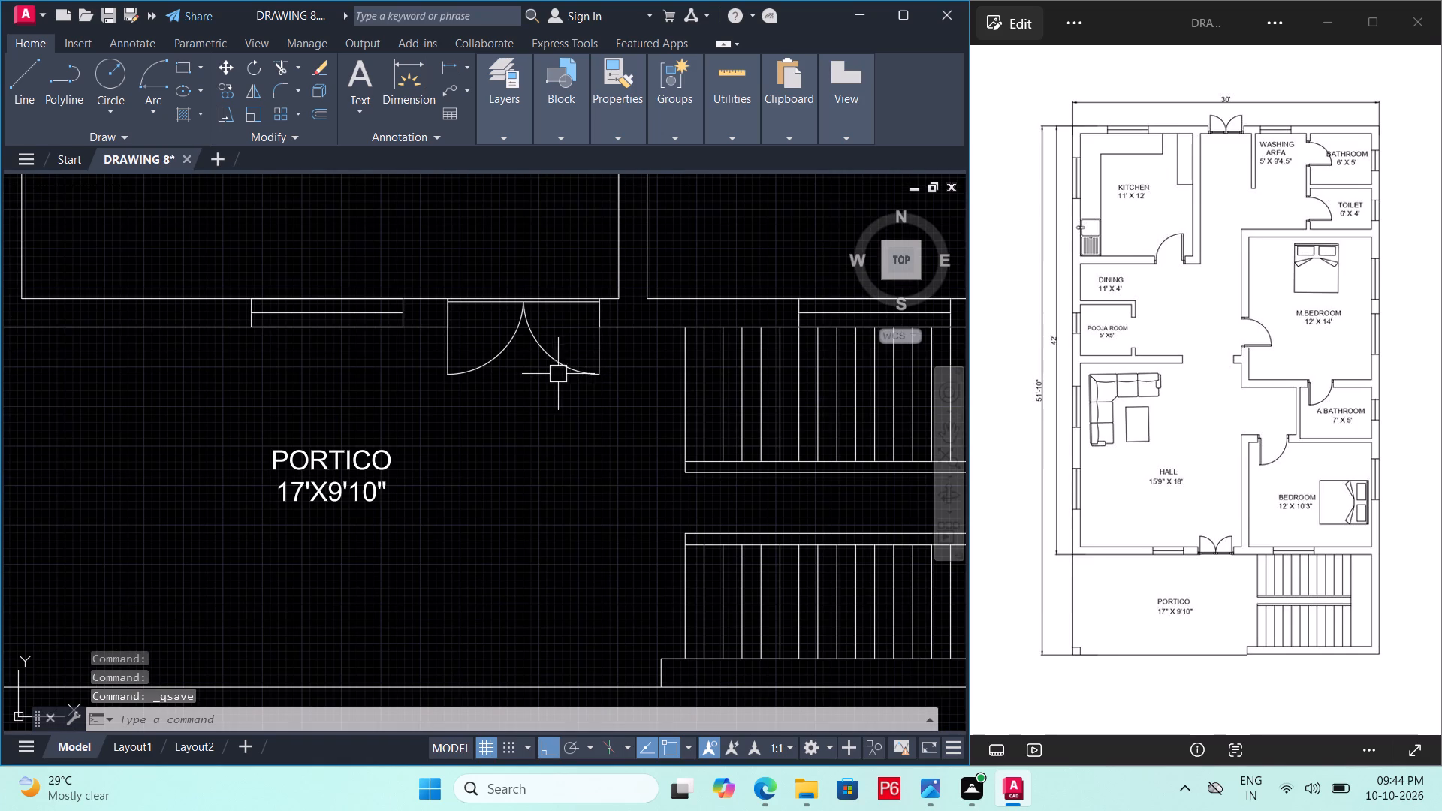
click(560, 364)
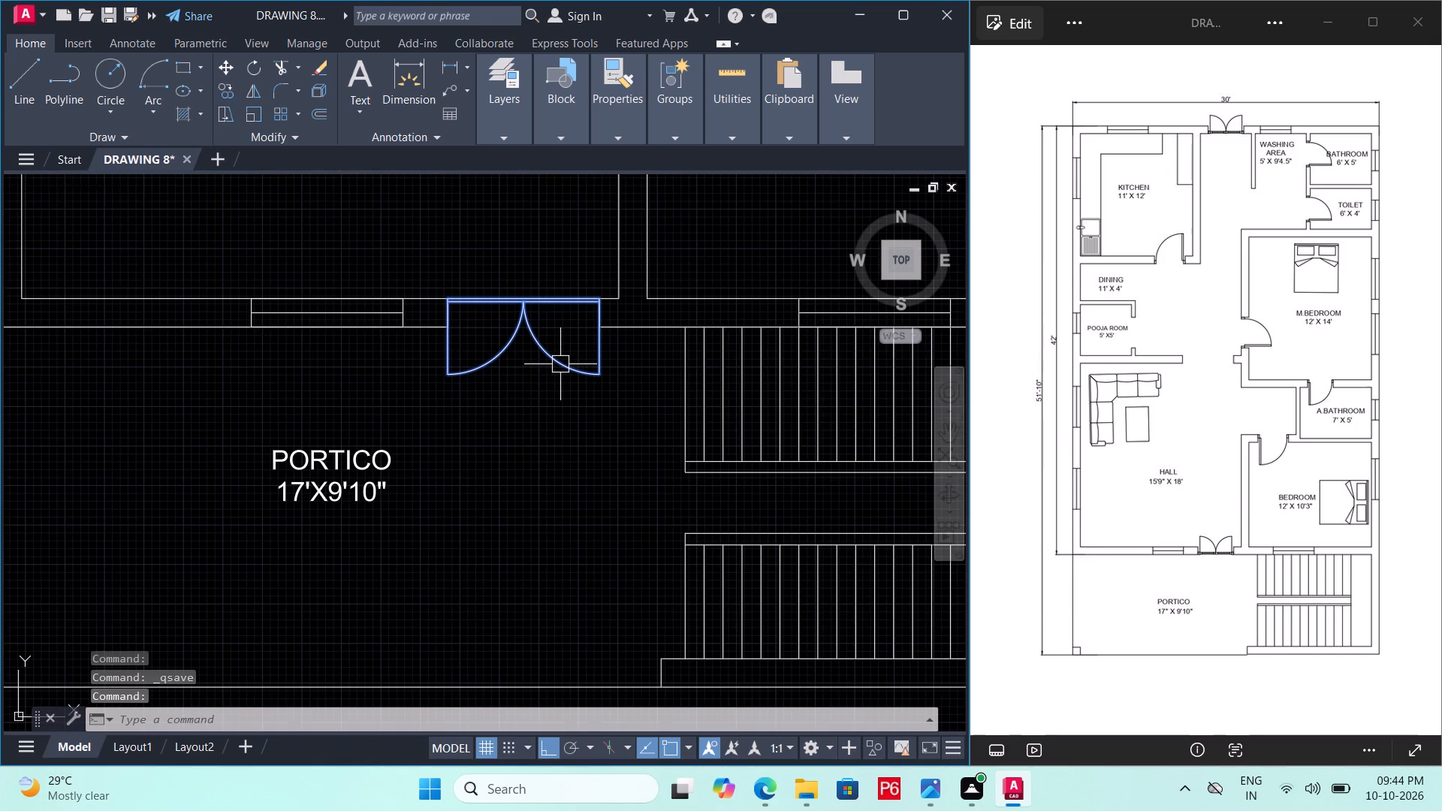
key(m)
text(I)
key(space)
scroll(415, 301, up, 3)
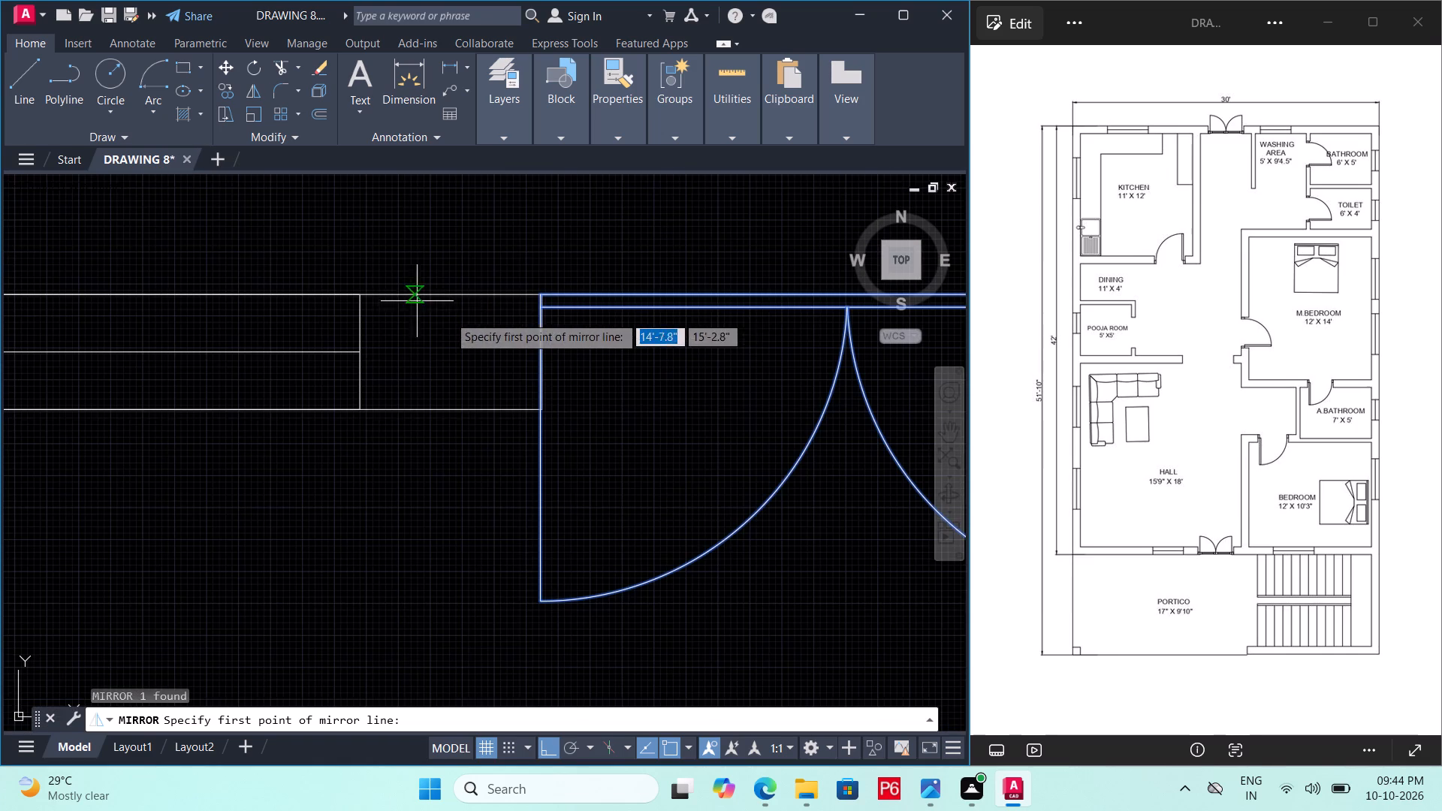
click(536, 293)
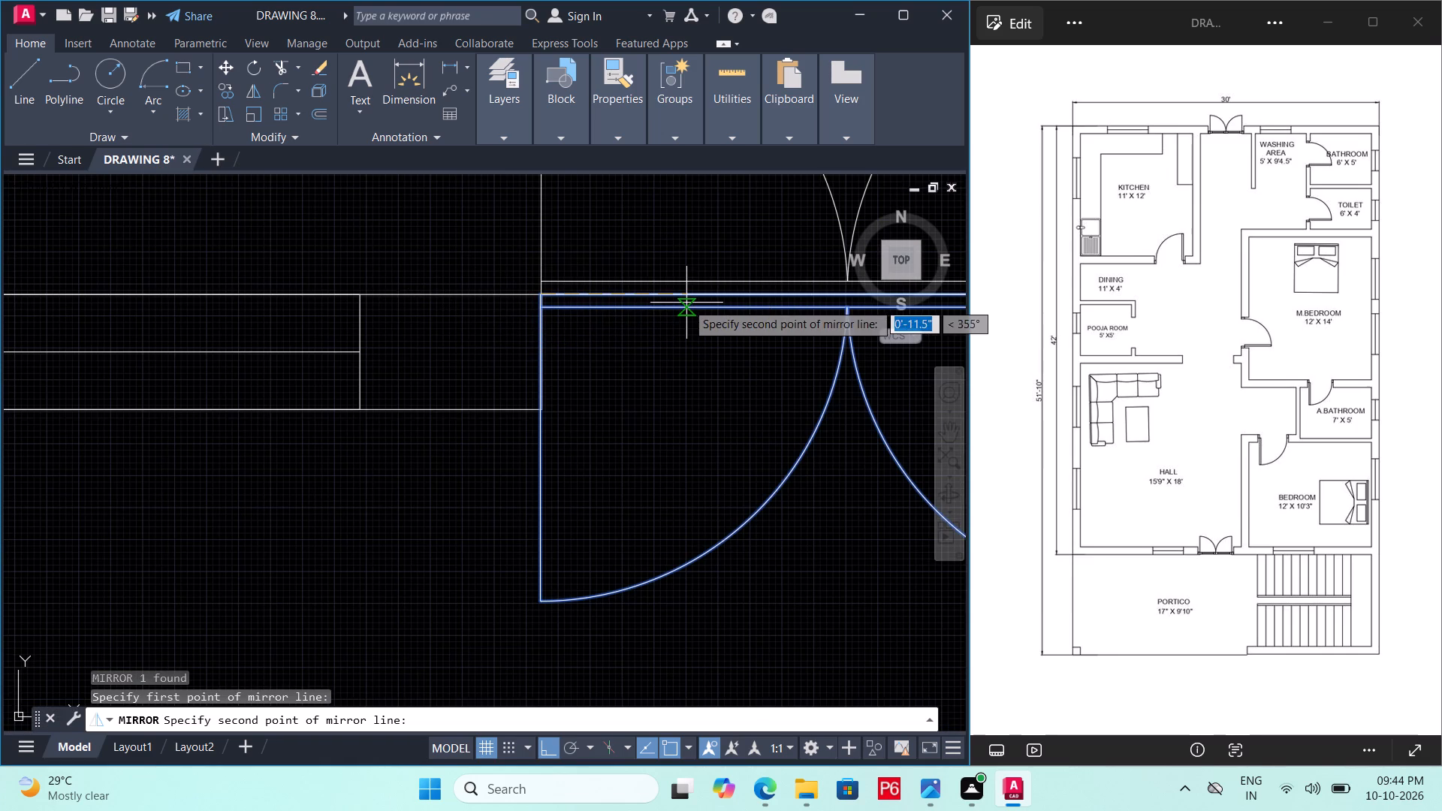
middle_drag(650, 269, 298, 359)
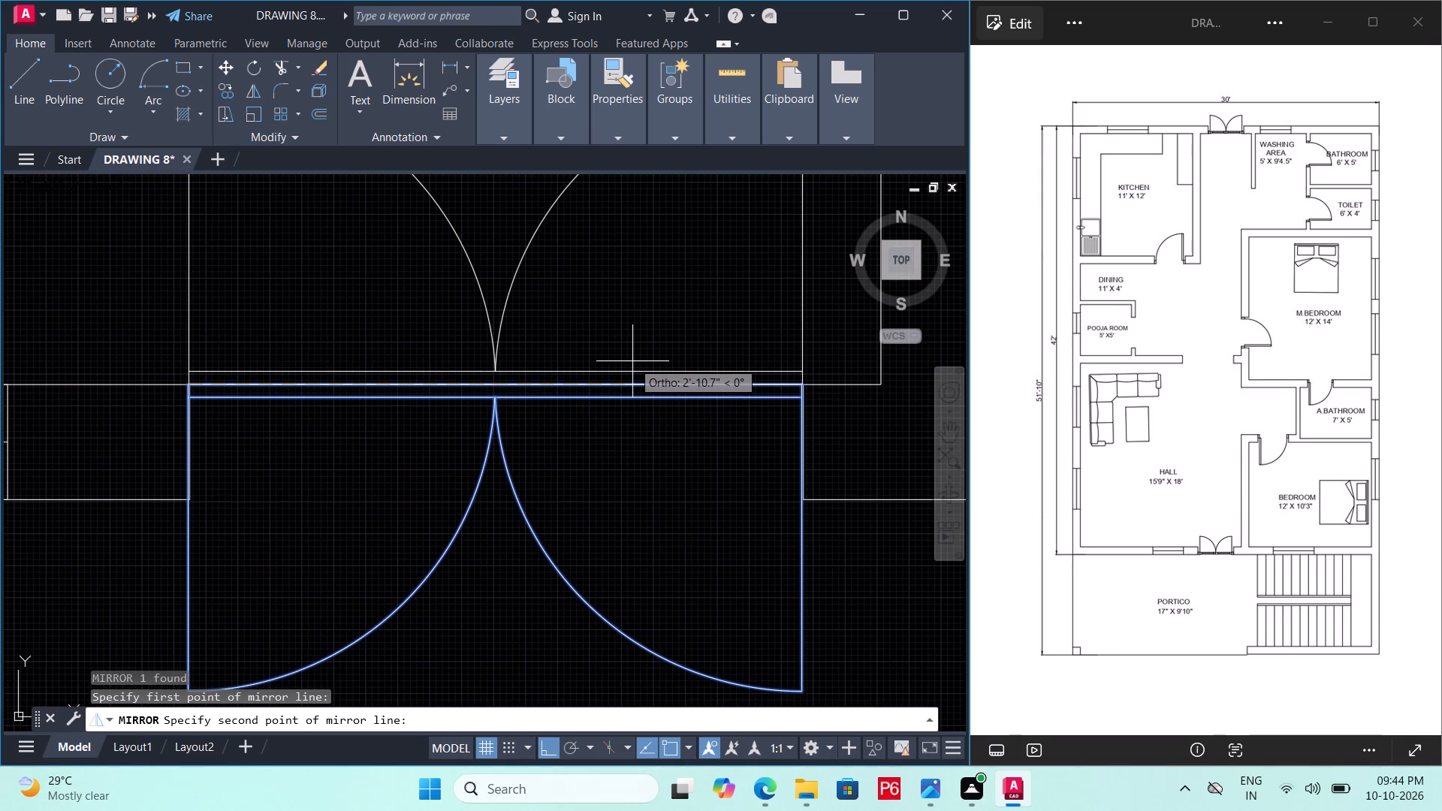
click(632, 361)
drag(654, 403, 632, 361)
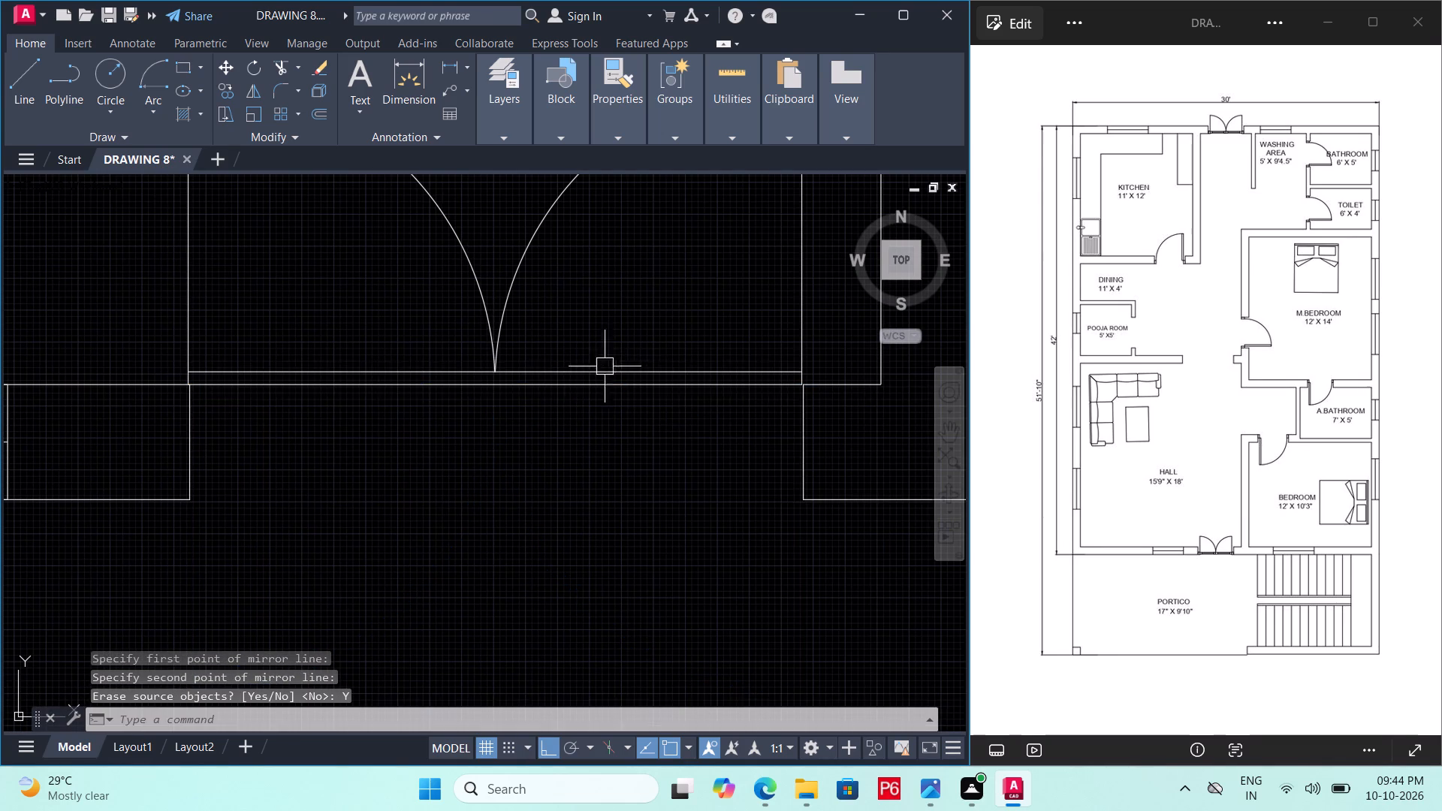
Move the double door so its threshold corner meets the entrance opening's outer wall corner on the portico side, and save the drawing.
scroll(559, 368, down, 1)
click(559, 370)
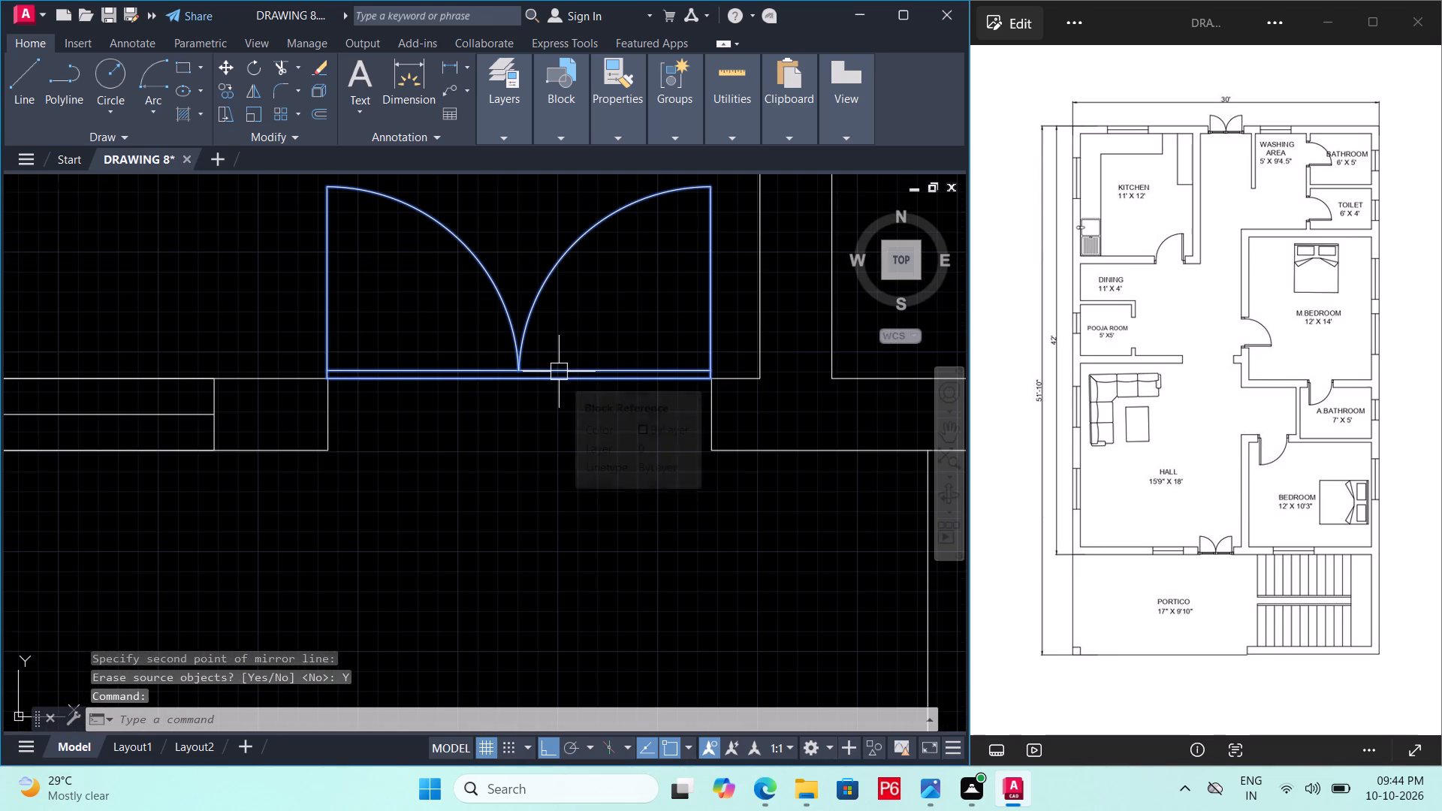
key(m)
key(space)
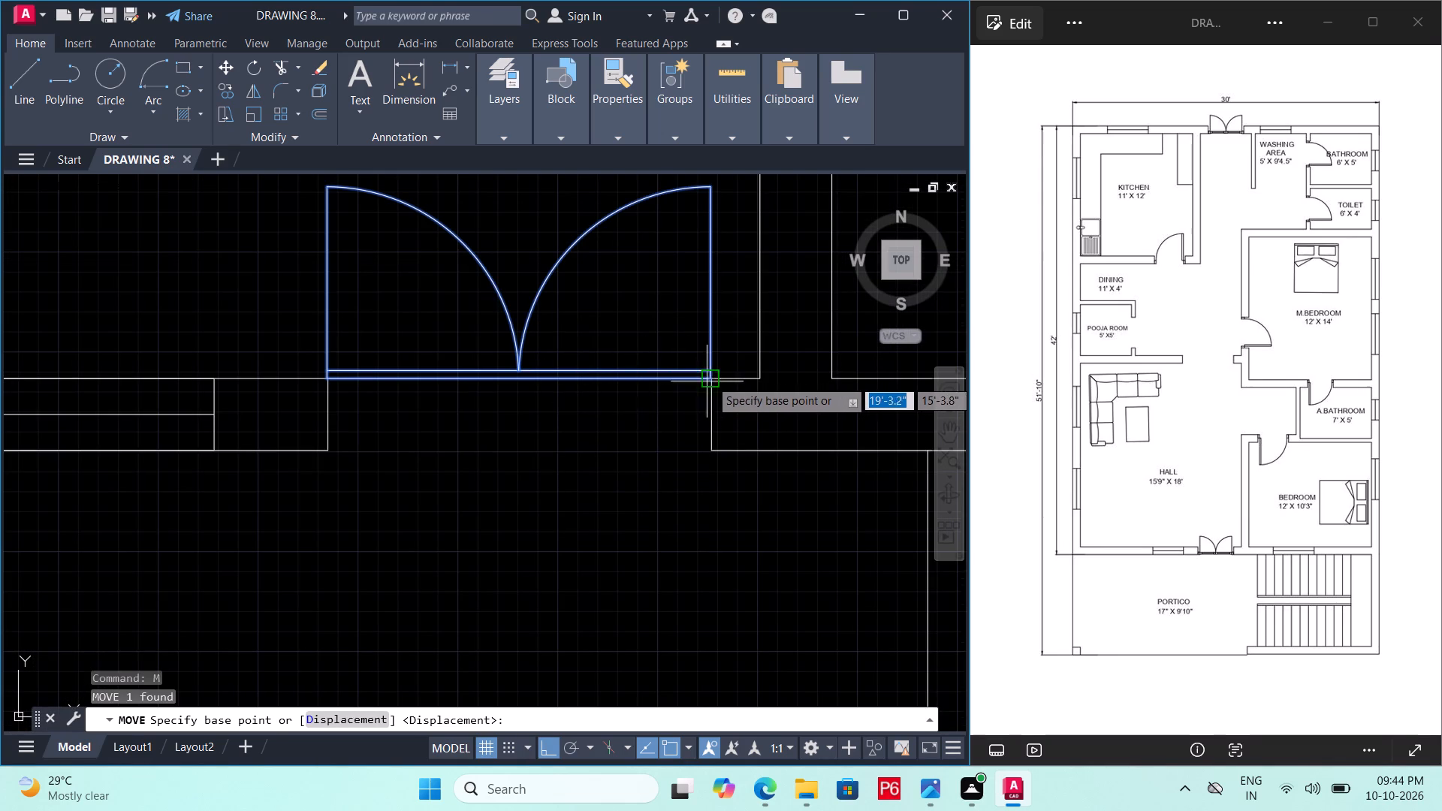
click(710, 379)
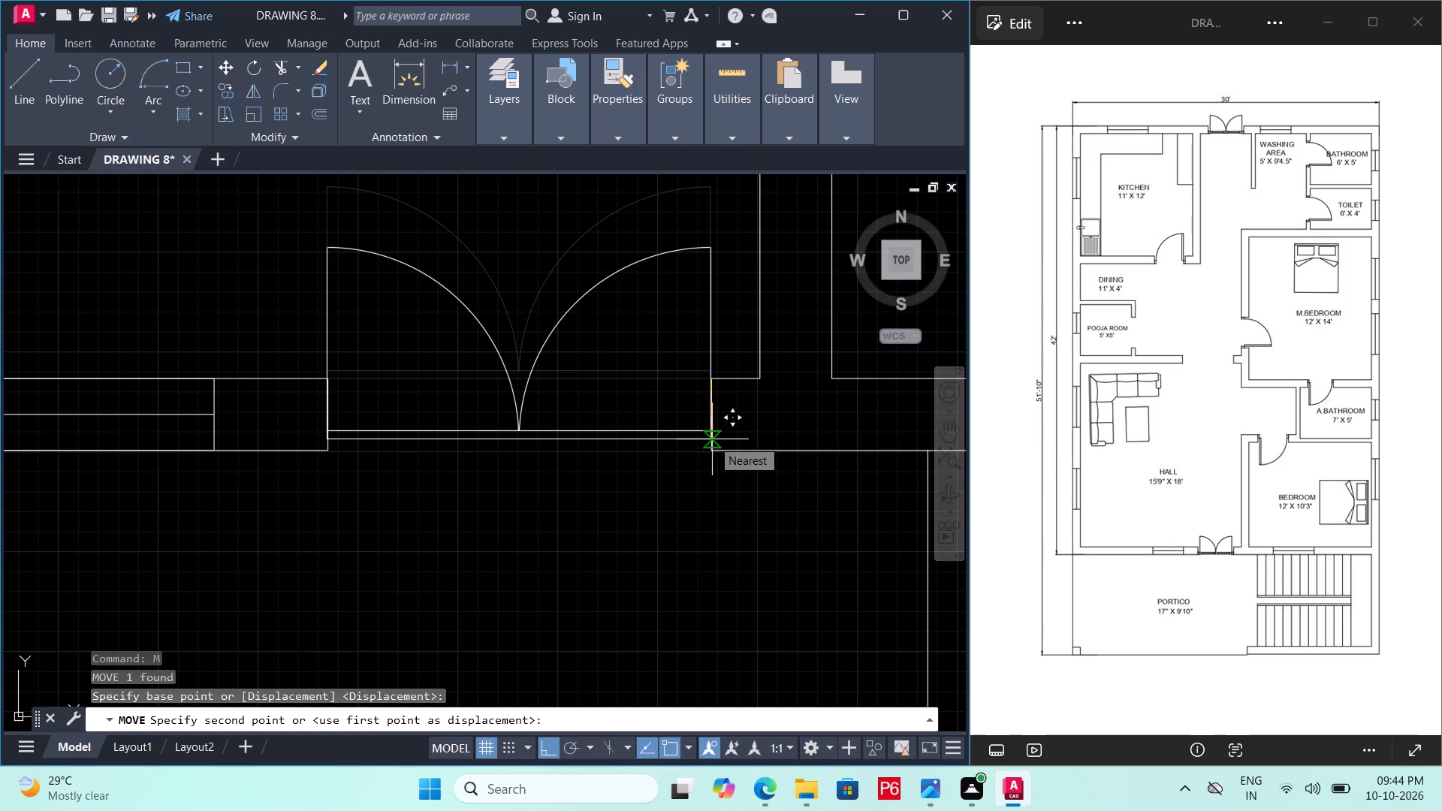
click(712, 451)
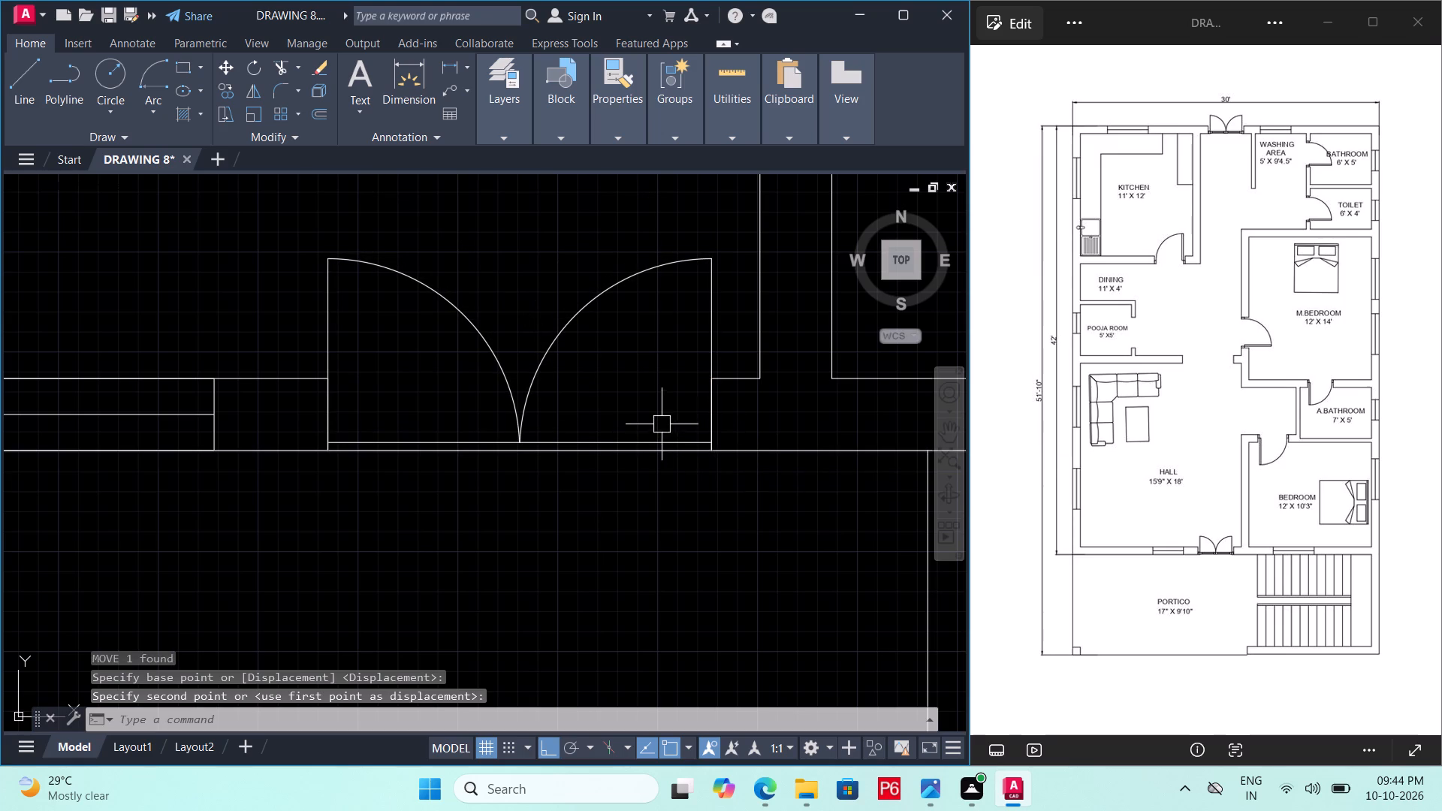
key(ctrl+s)
key(ctrl+s)
Insert the Door - Imperial block from the architectural tool palette into the hall's empty floor area.
scroll(612, 435, down, 3)
middle_drag(577, 463, 447, 487)
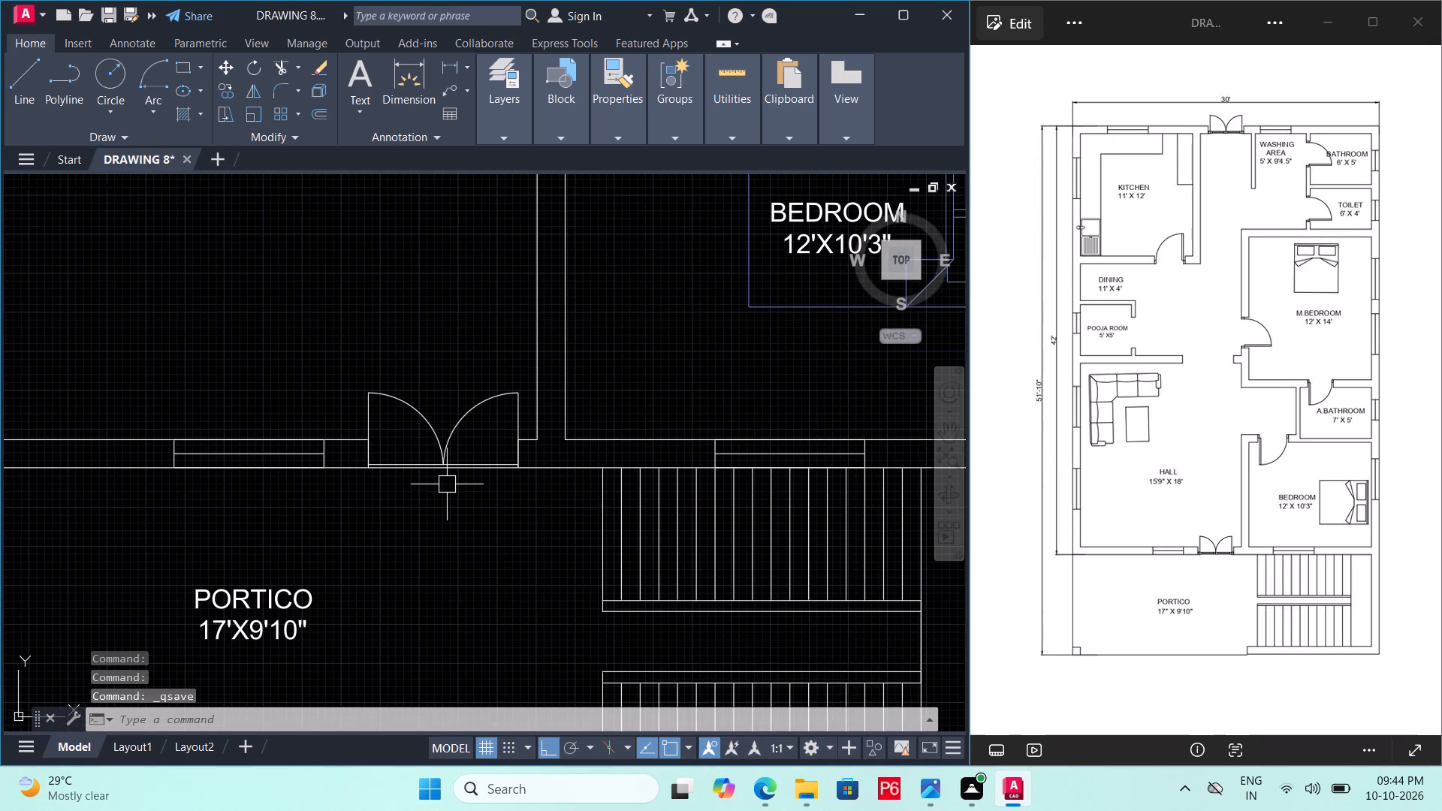
middle_drag(493, 442, 435, 681)
scroll(565, 415, down, 1)
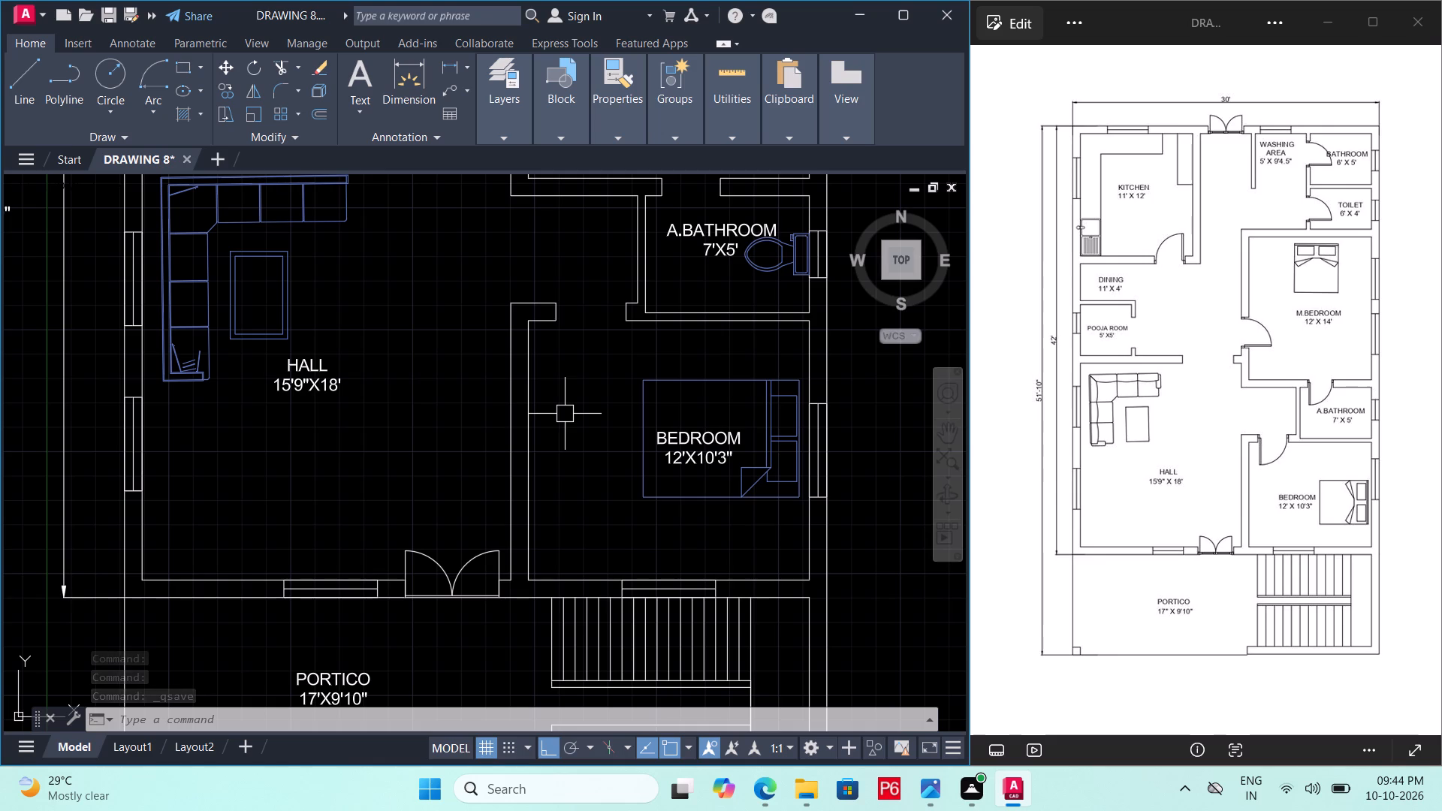
text(TP)
key(space)
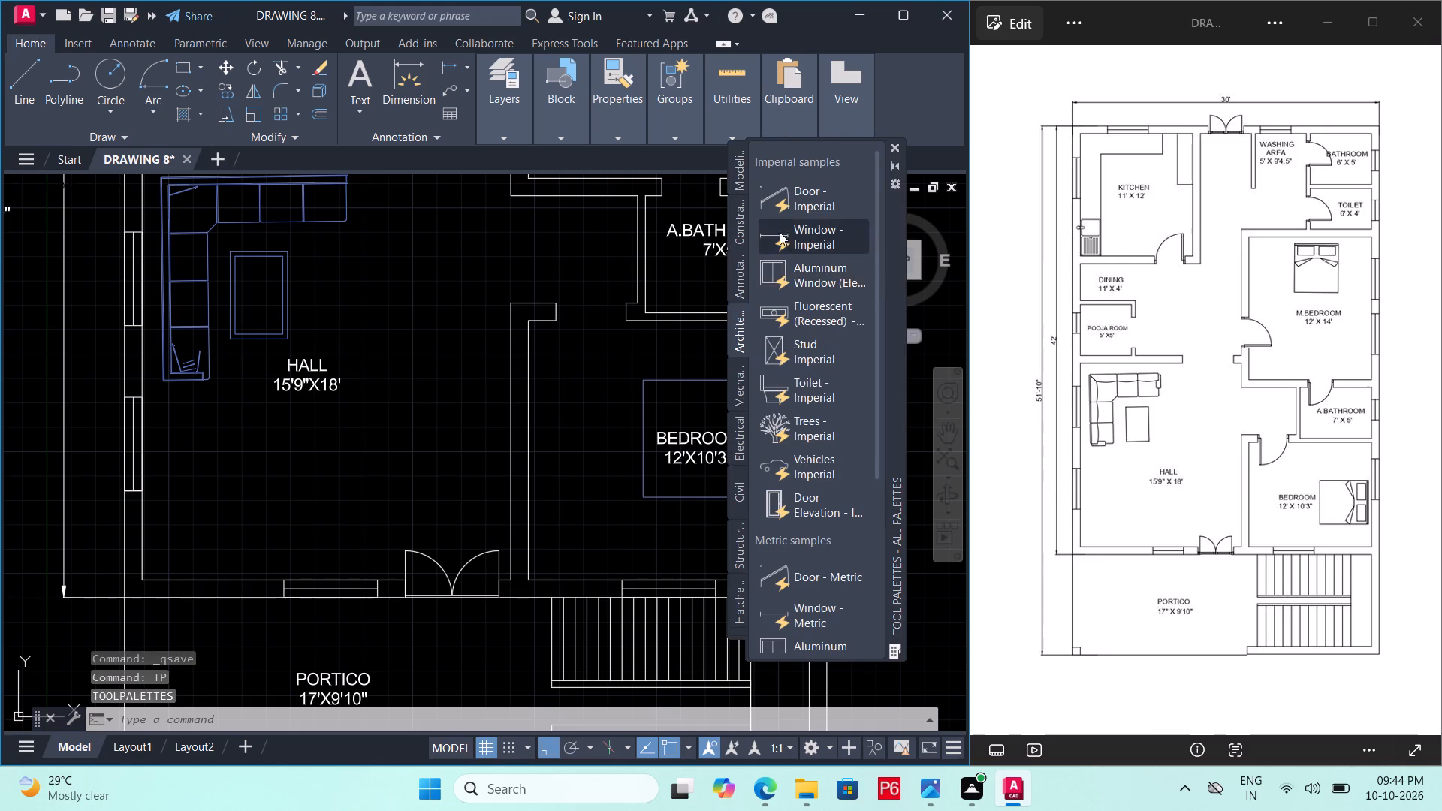
click(791, 196)
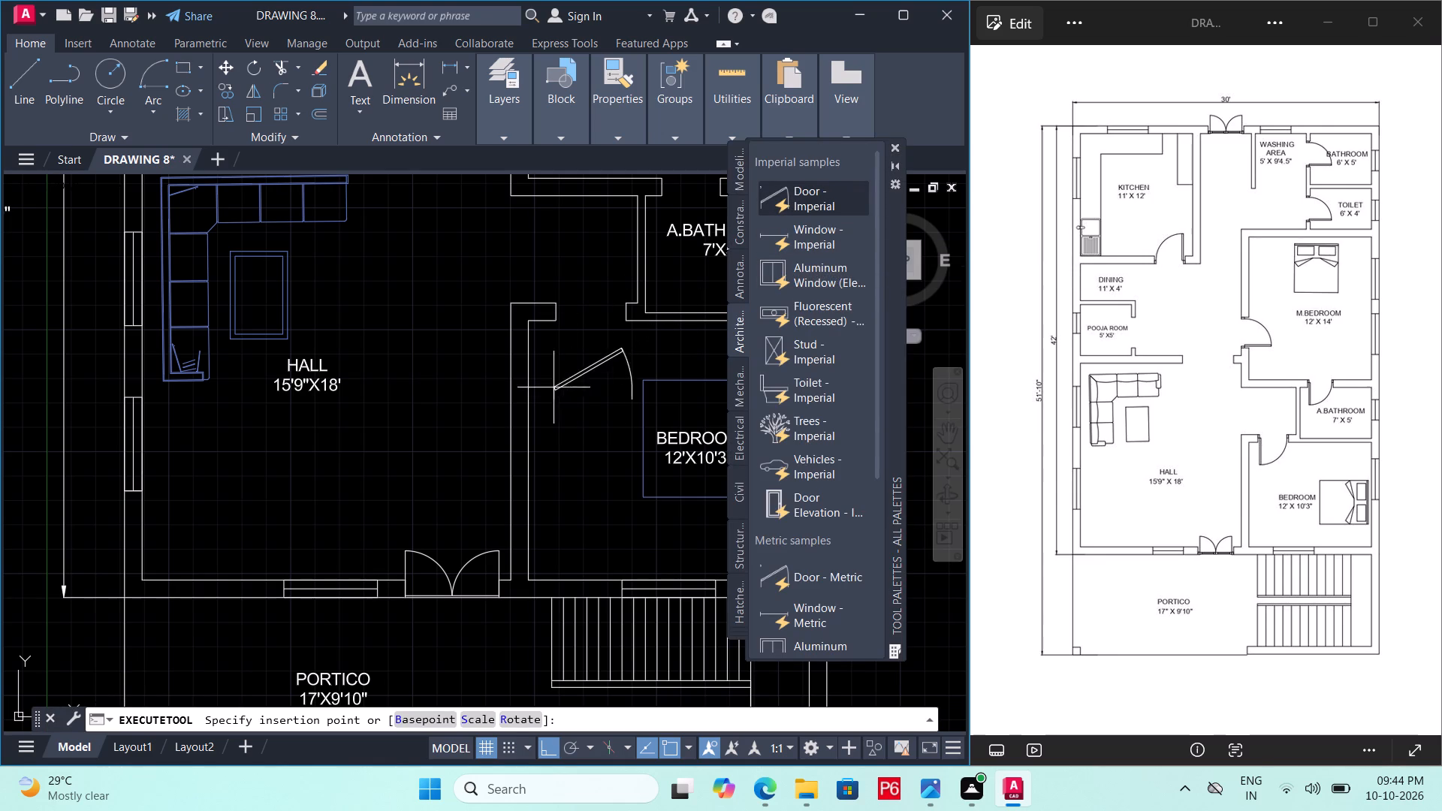
click(381, 426)
key(Escape)
Set the inserted hall door's opening angle to Open 90º and save the drawing.
click(380, 426)
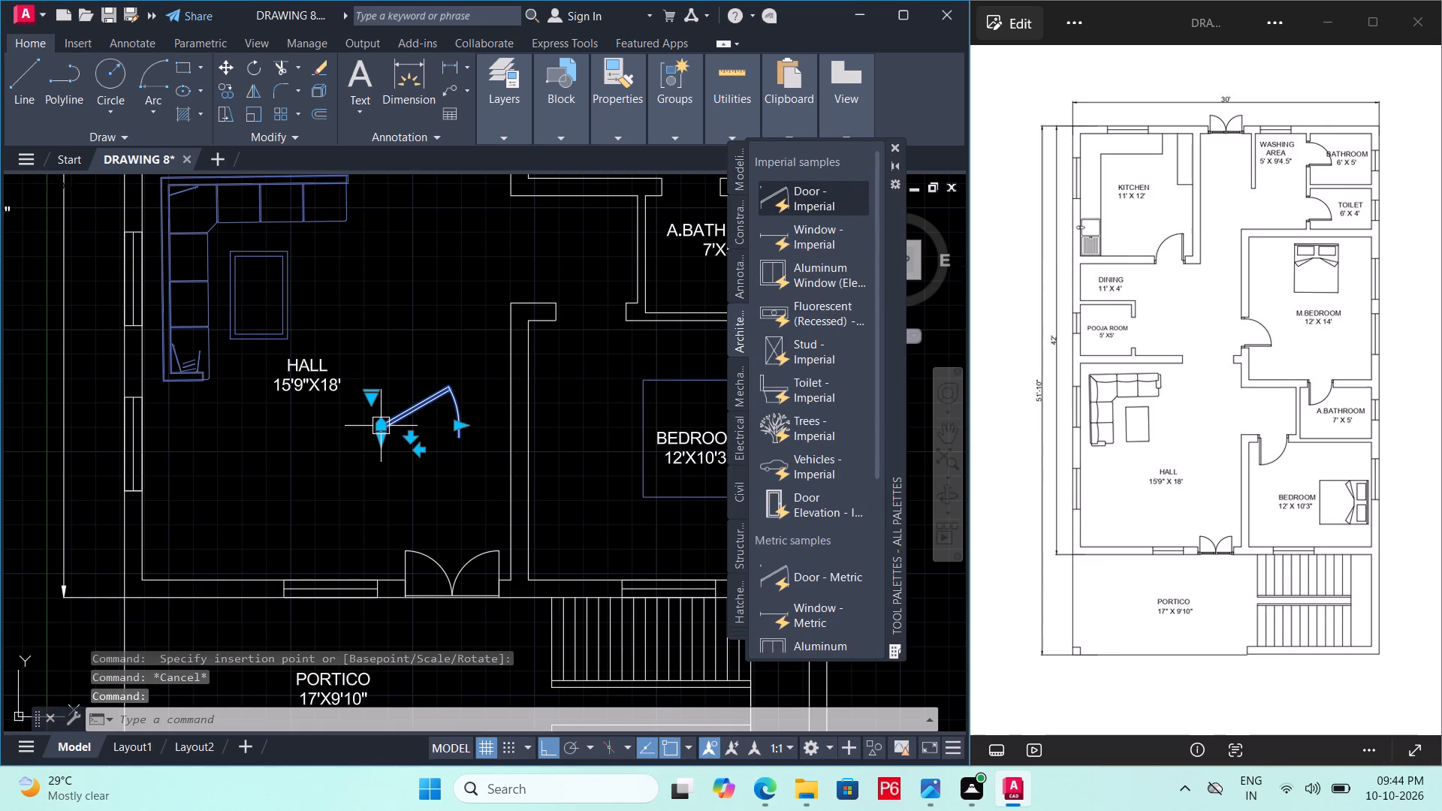
click(369, 396)
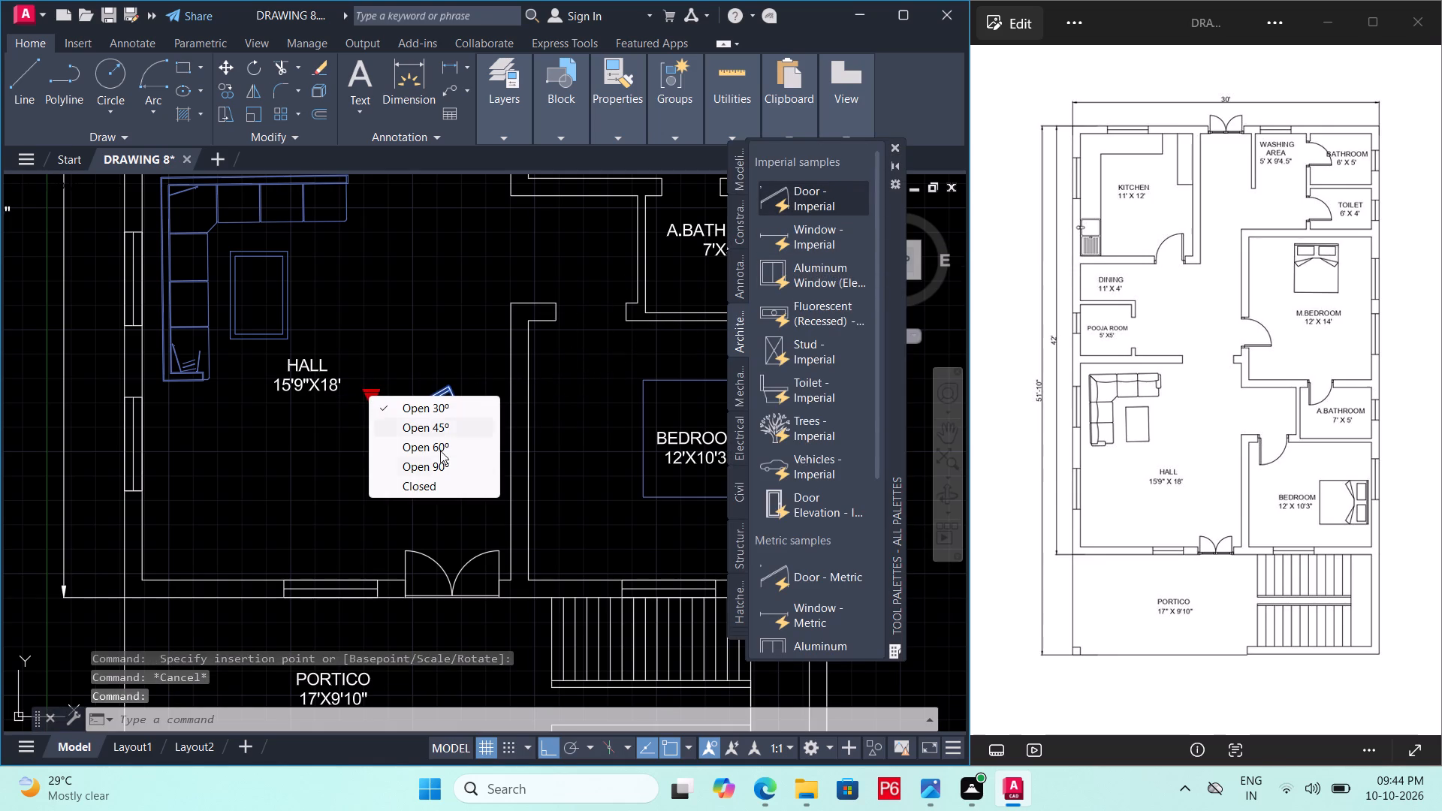
click(442, 470)
key(Escape)
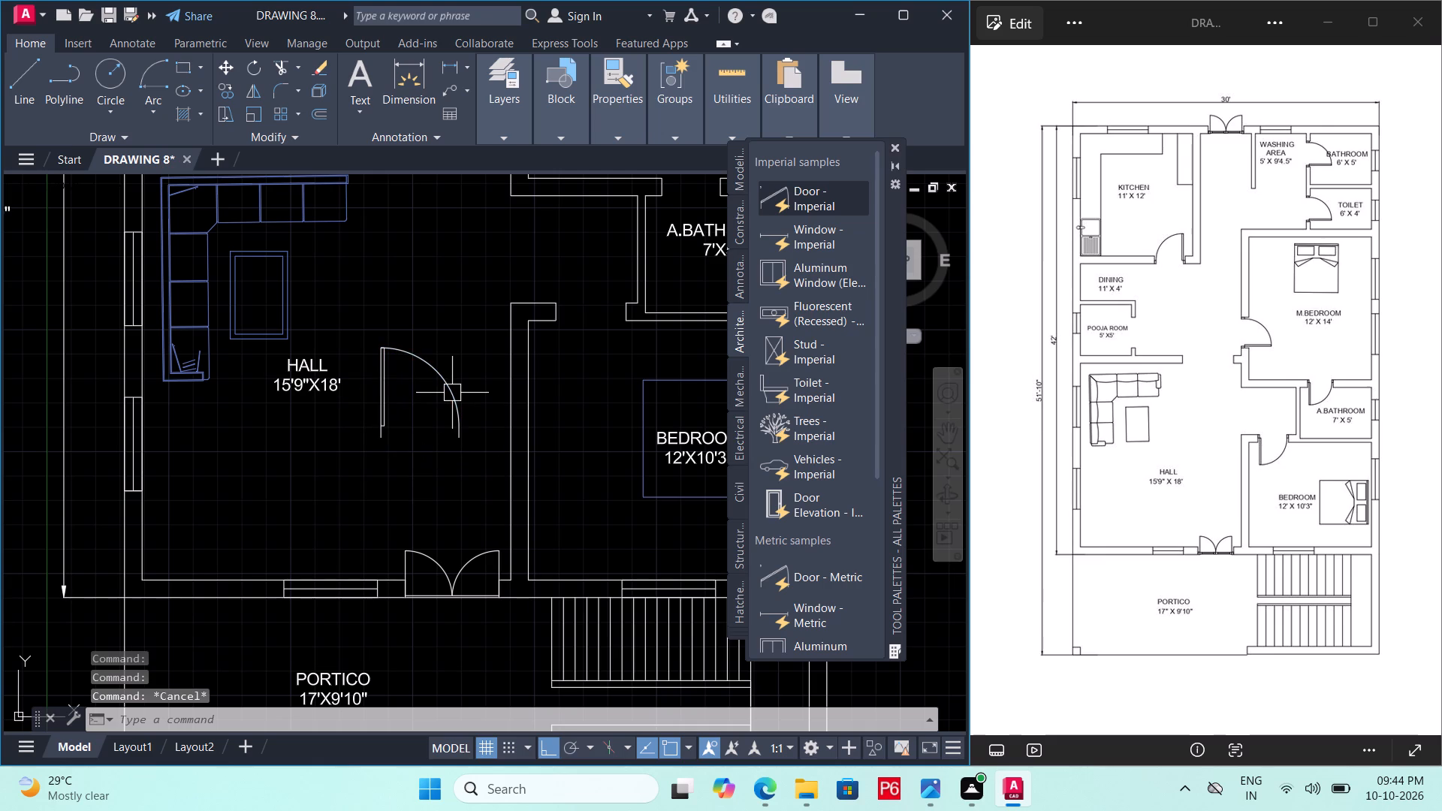
key(ctrl+s)
key(ctrl+s)
Move the imperial single door from the hall to the empty area outside the plan, beyond the 51'-10" dimension line.
click(453, 387)
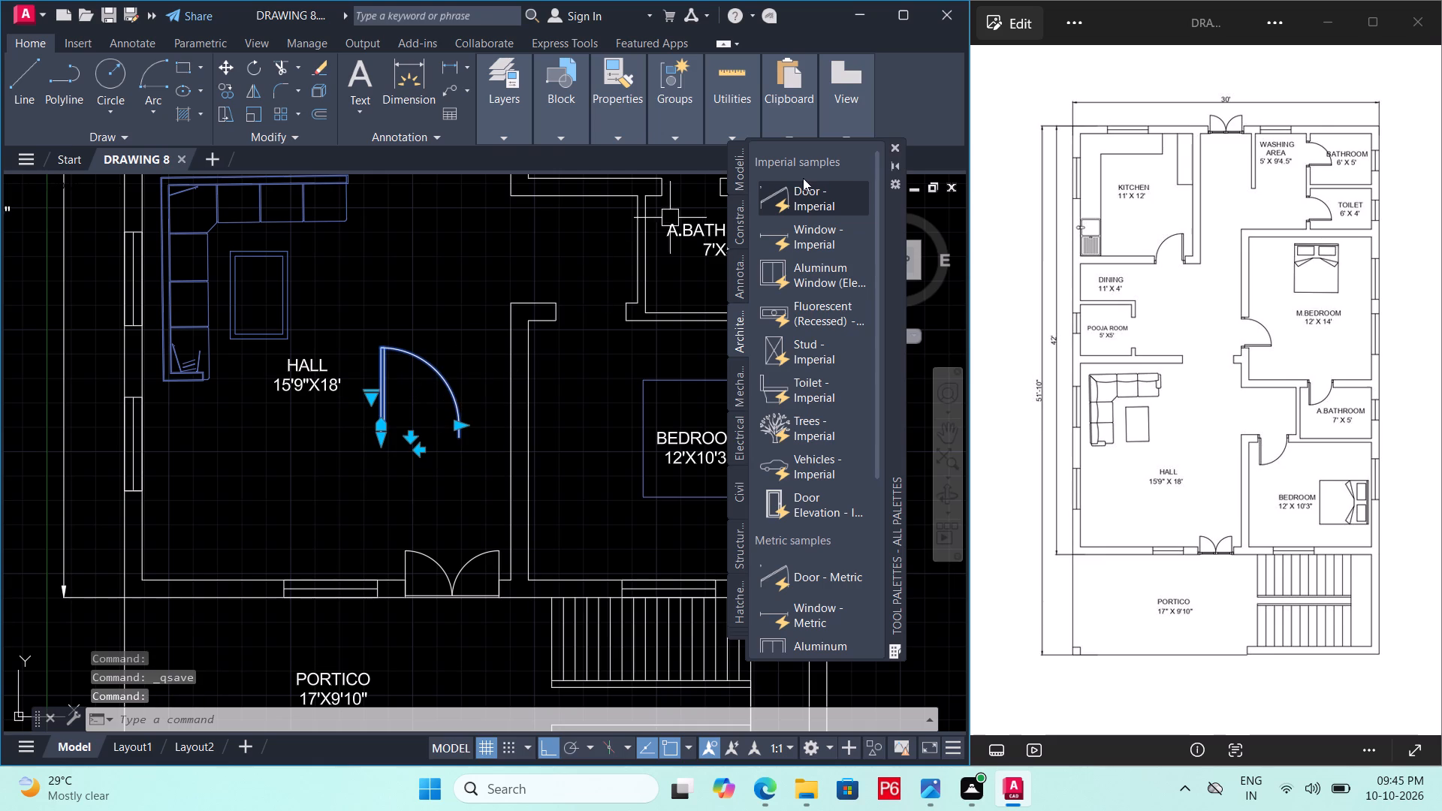
click(894, 149)
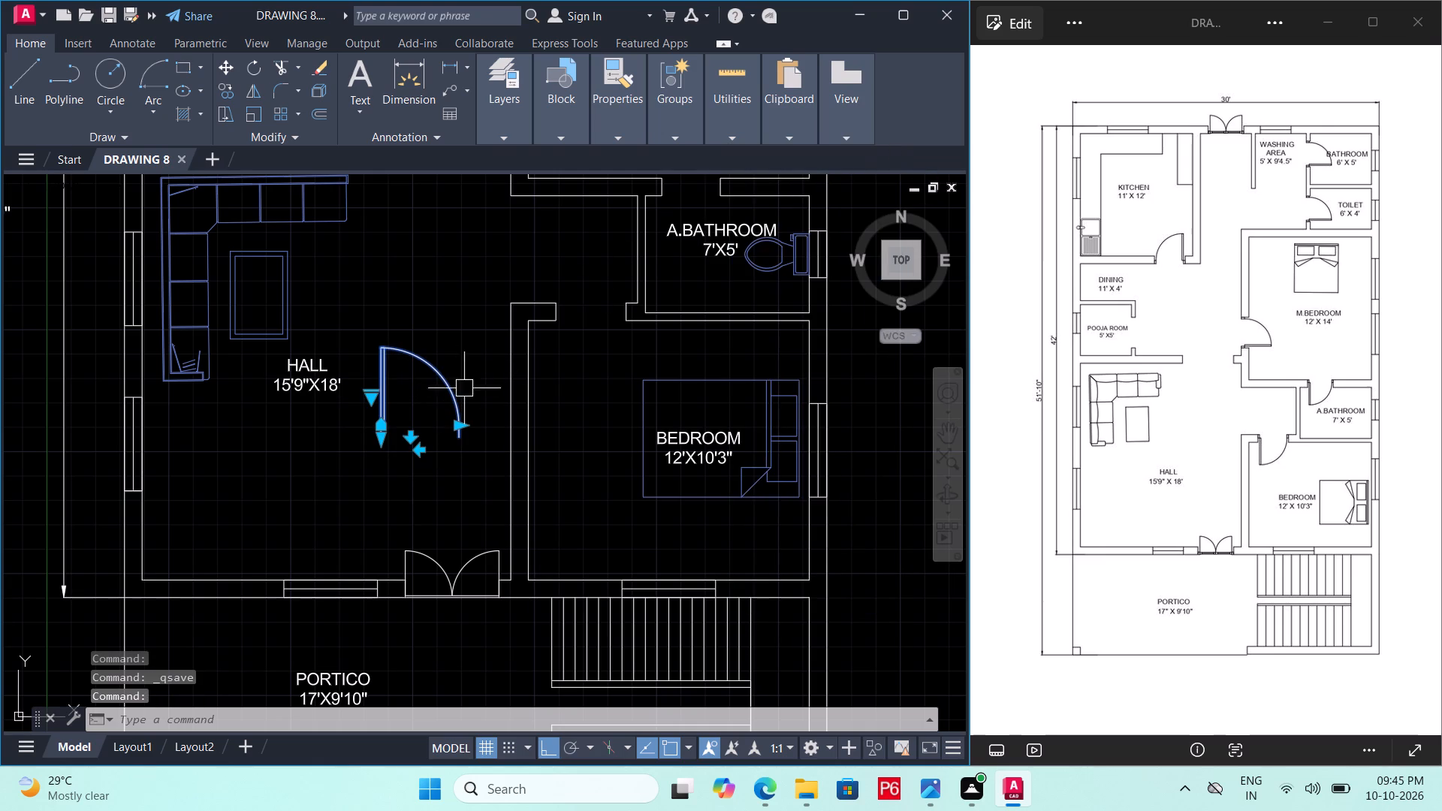
middle_drag(387, 437, 400, 460)
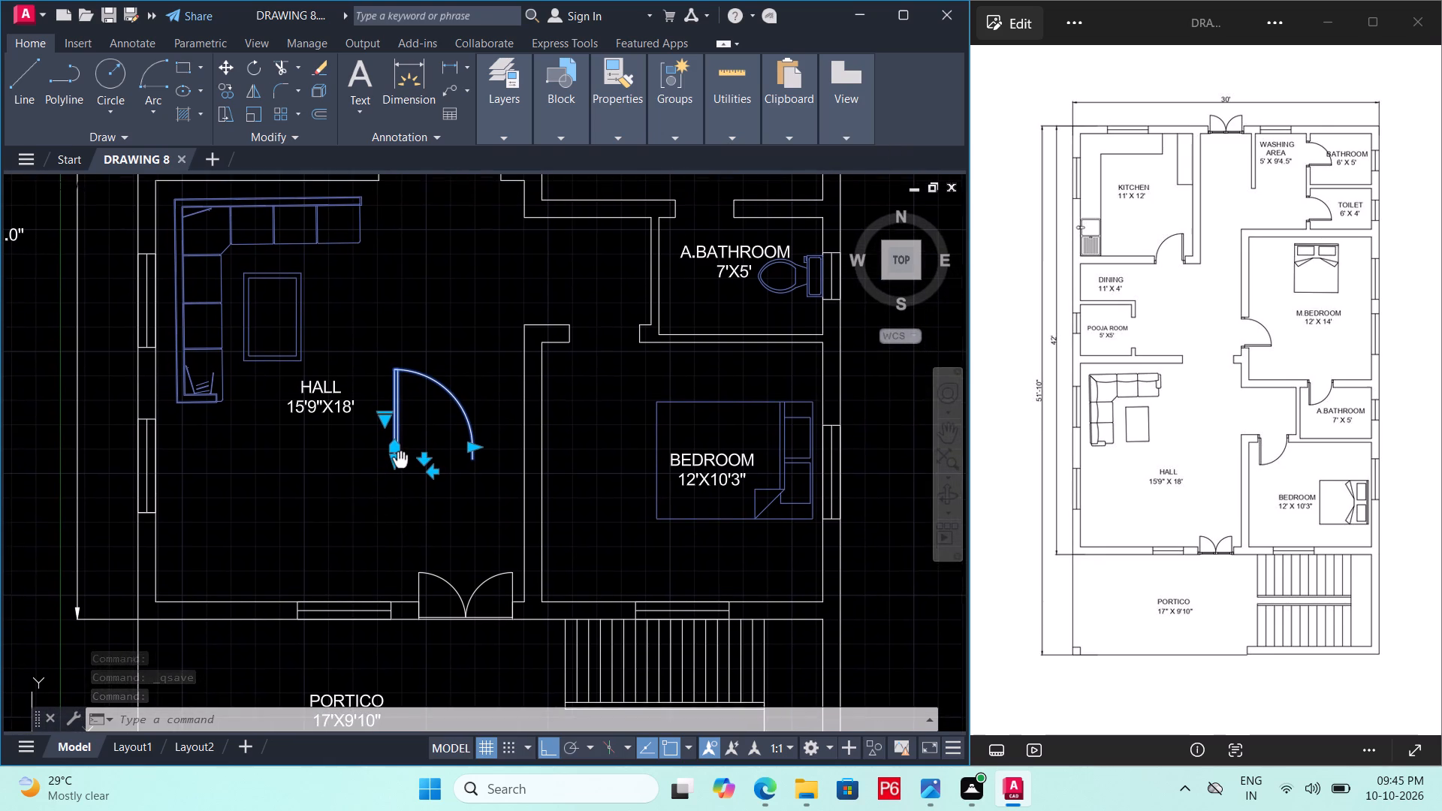
middle_drag(400, 460, 400, 463)
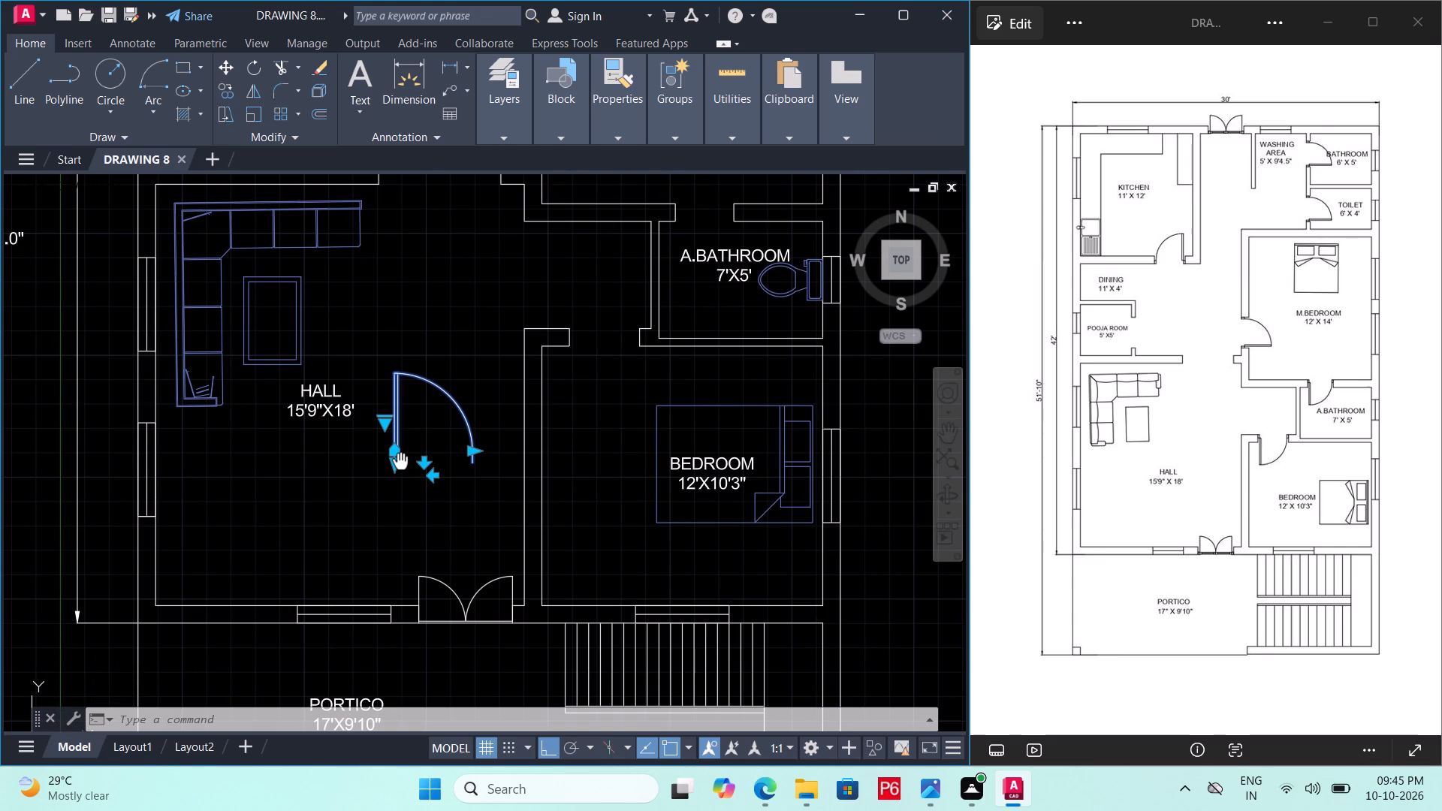
middle_drag(400, 463, 400, 463)
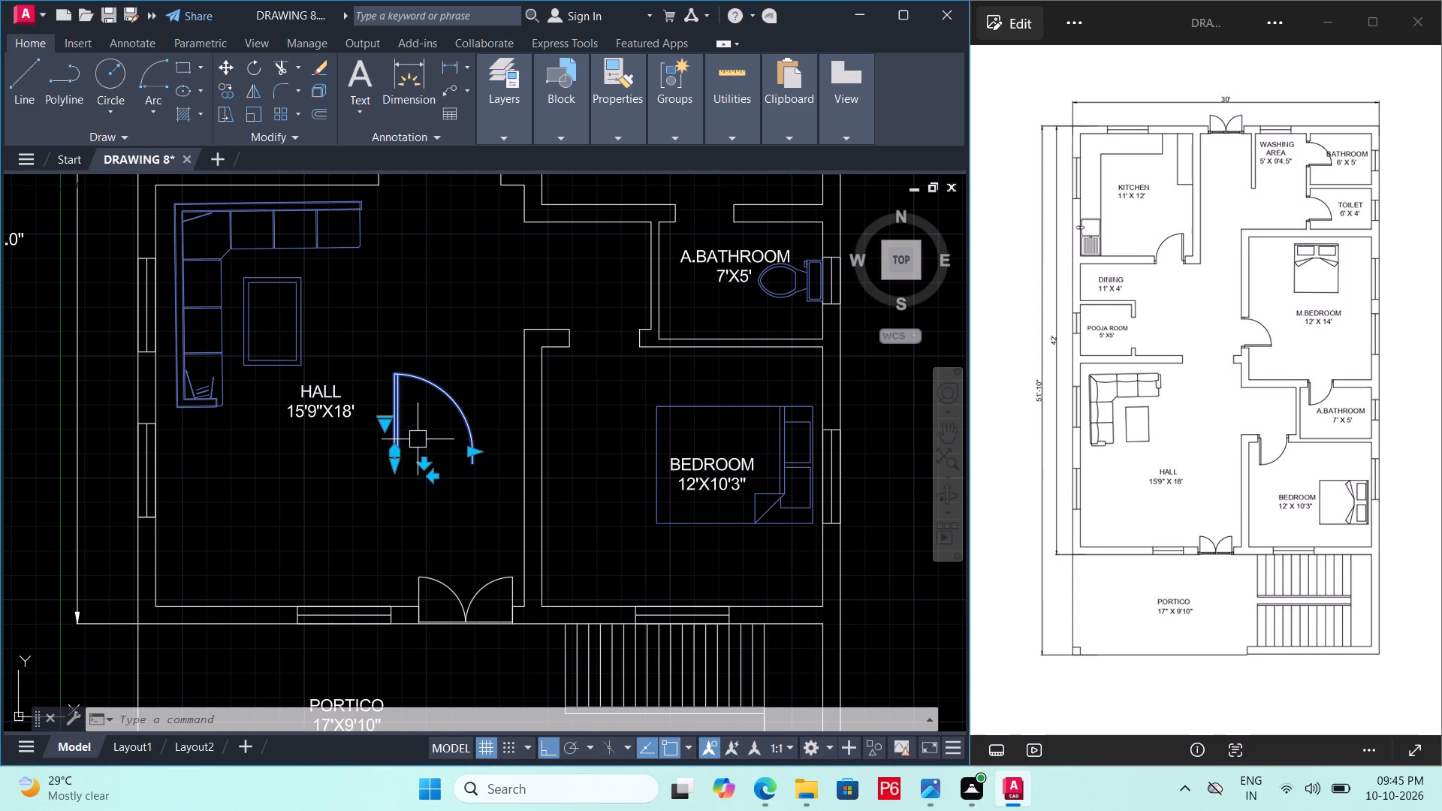
text(M)
key(space)
click(394, 427)
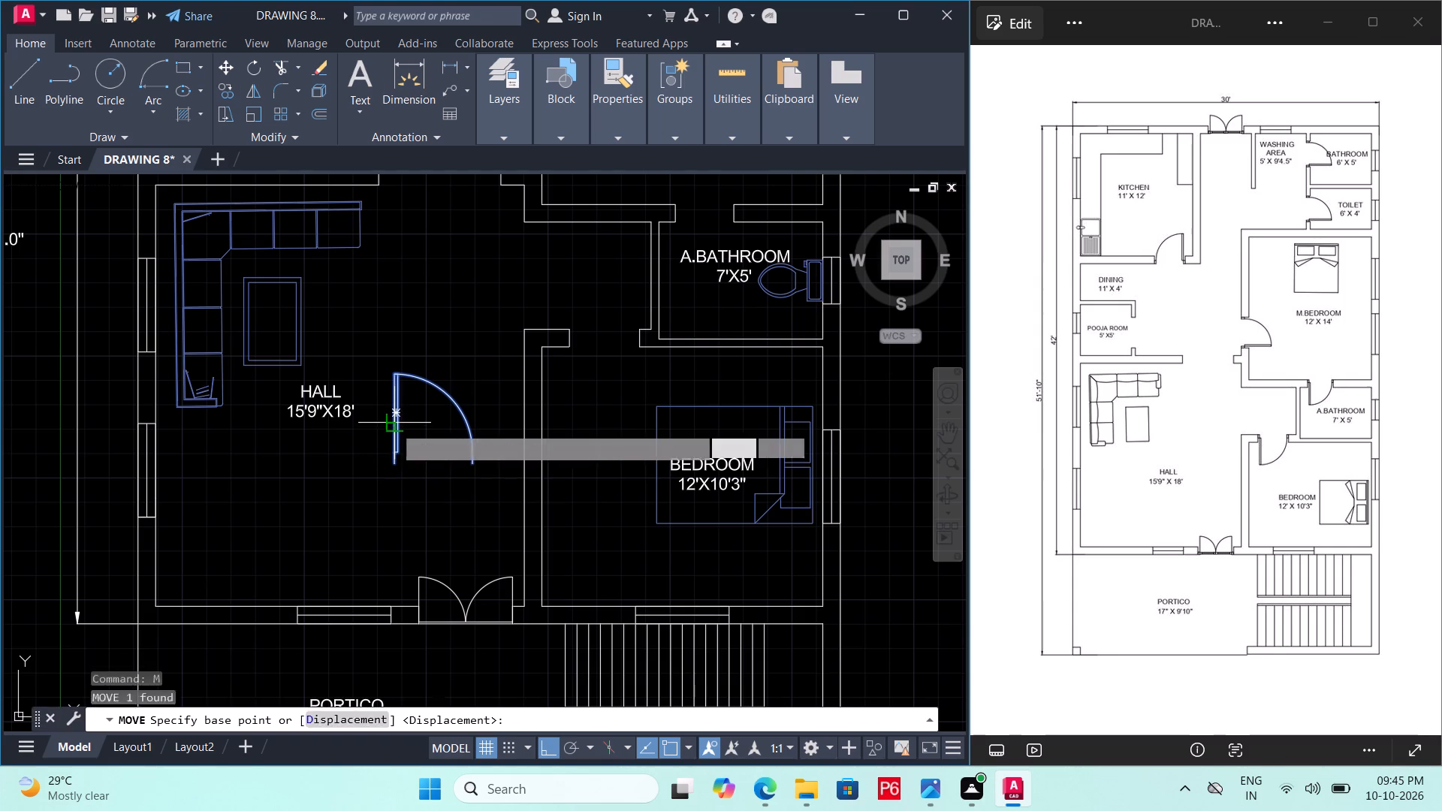
middle_drag(273, 449, 561, 403)
scroll(554, 403, down, 1)
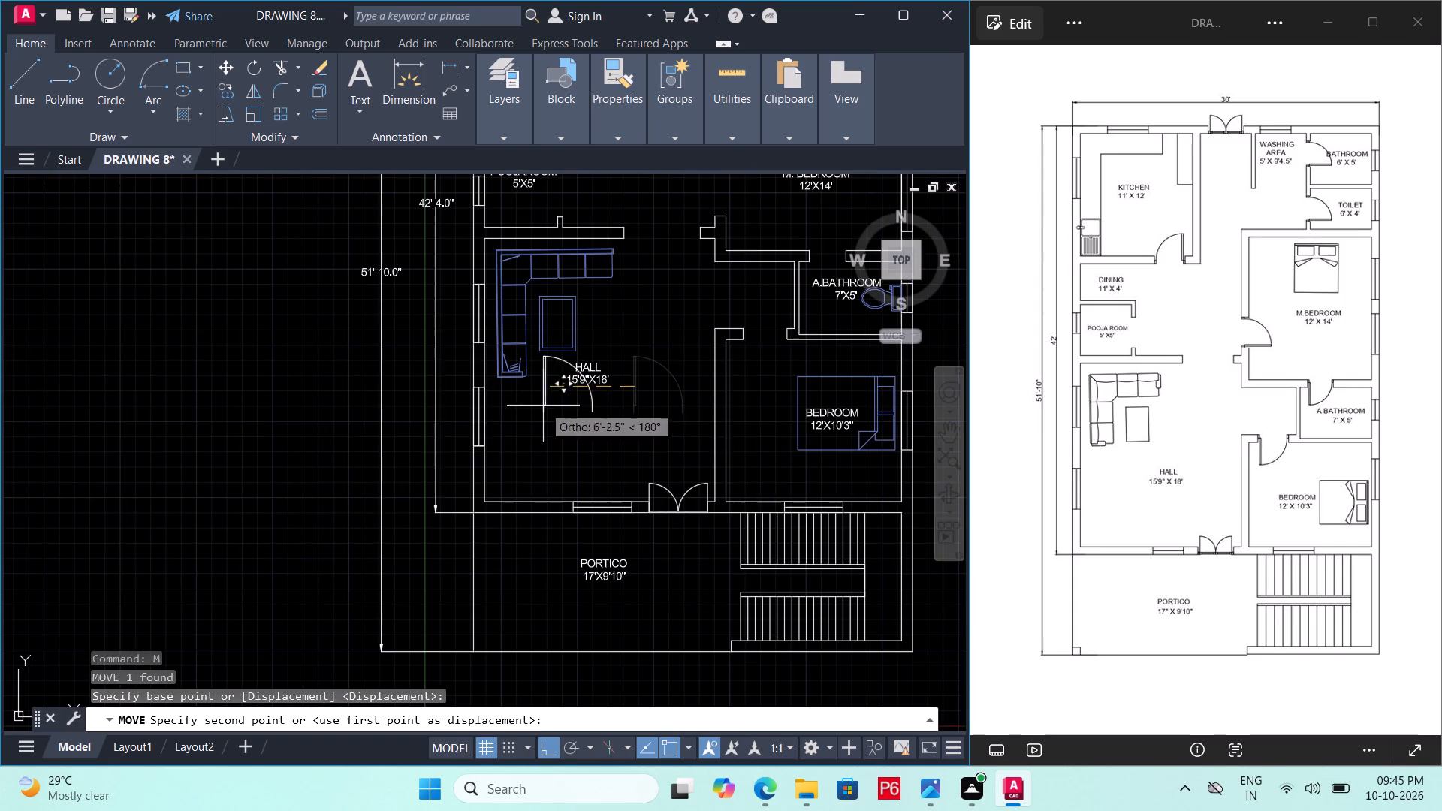
double_click(231, 447)
key(Escape)
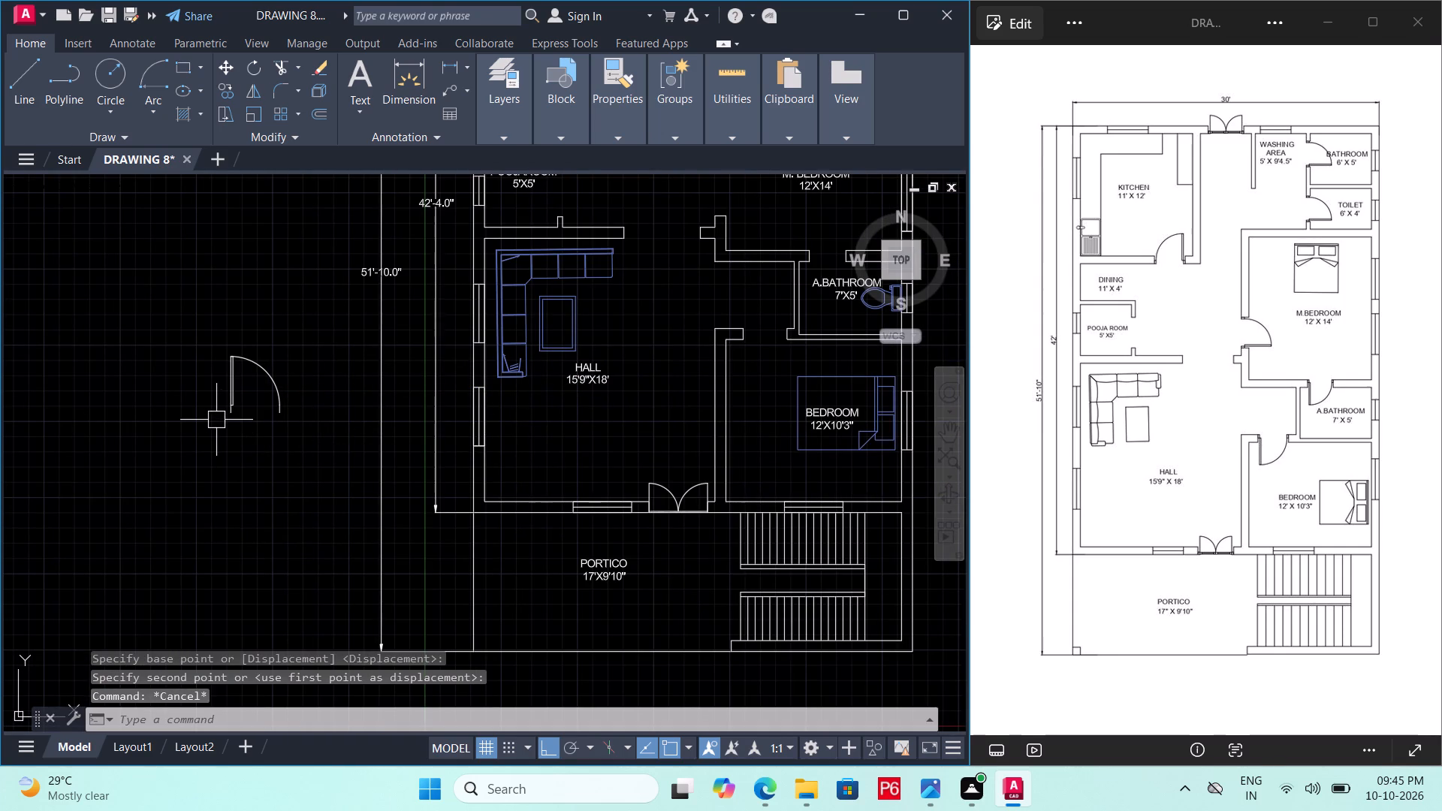
Mirror the single door about a vertical line just beside its leaf, erasing the source object, and save the drawing.
scroll(217, 409, up, 1)
text(MI)
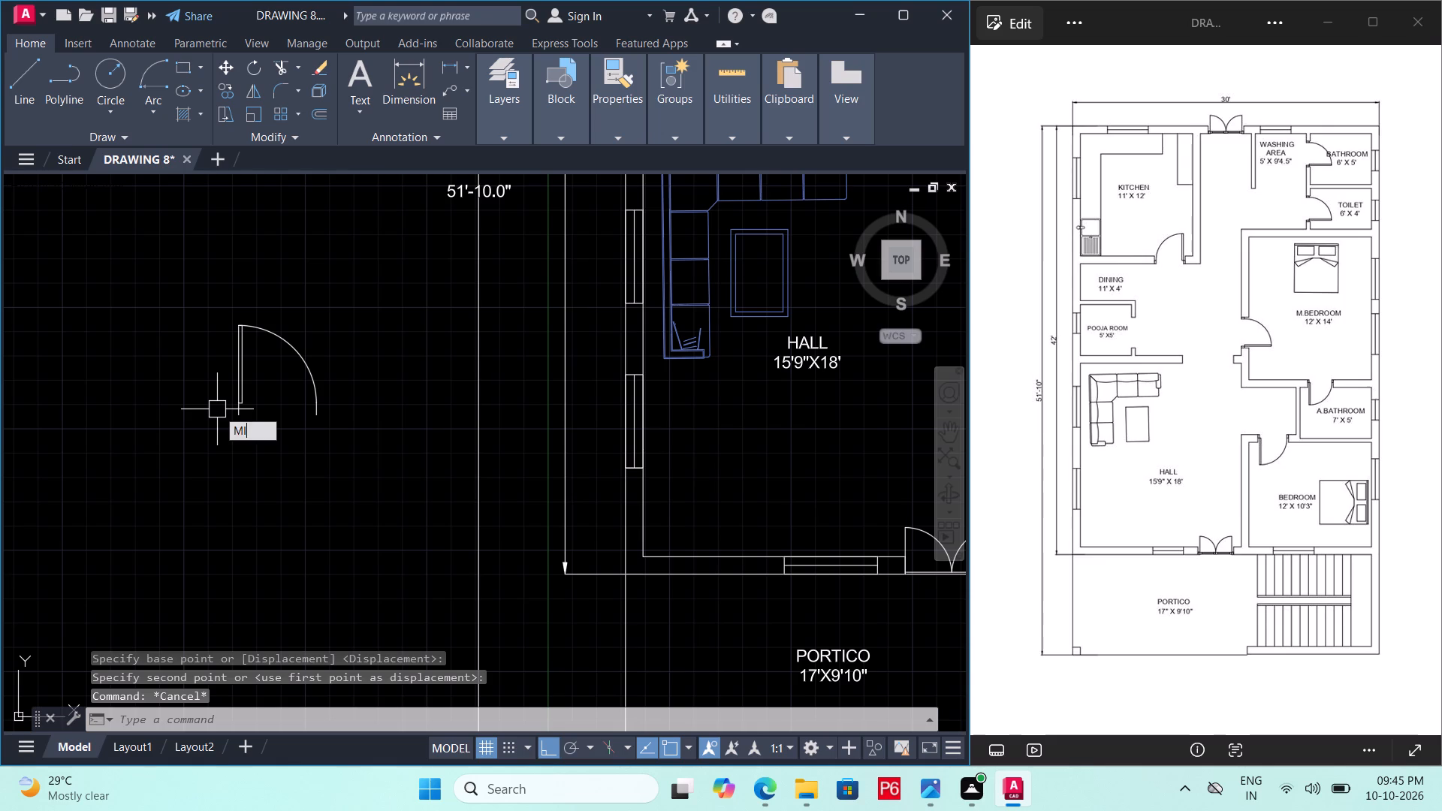
key(space)
click(237, 357)
right_click(237, 357)
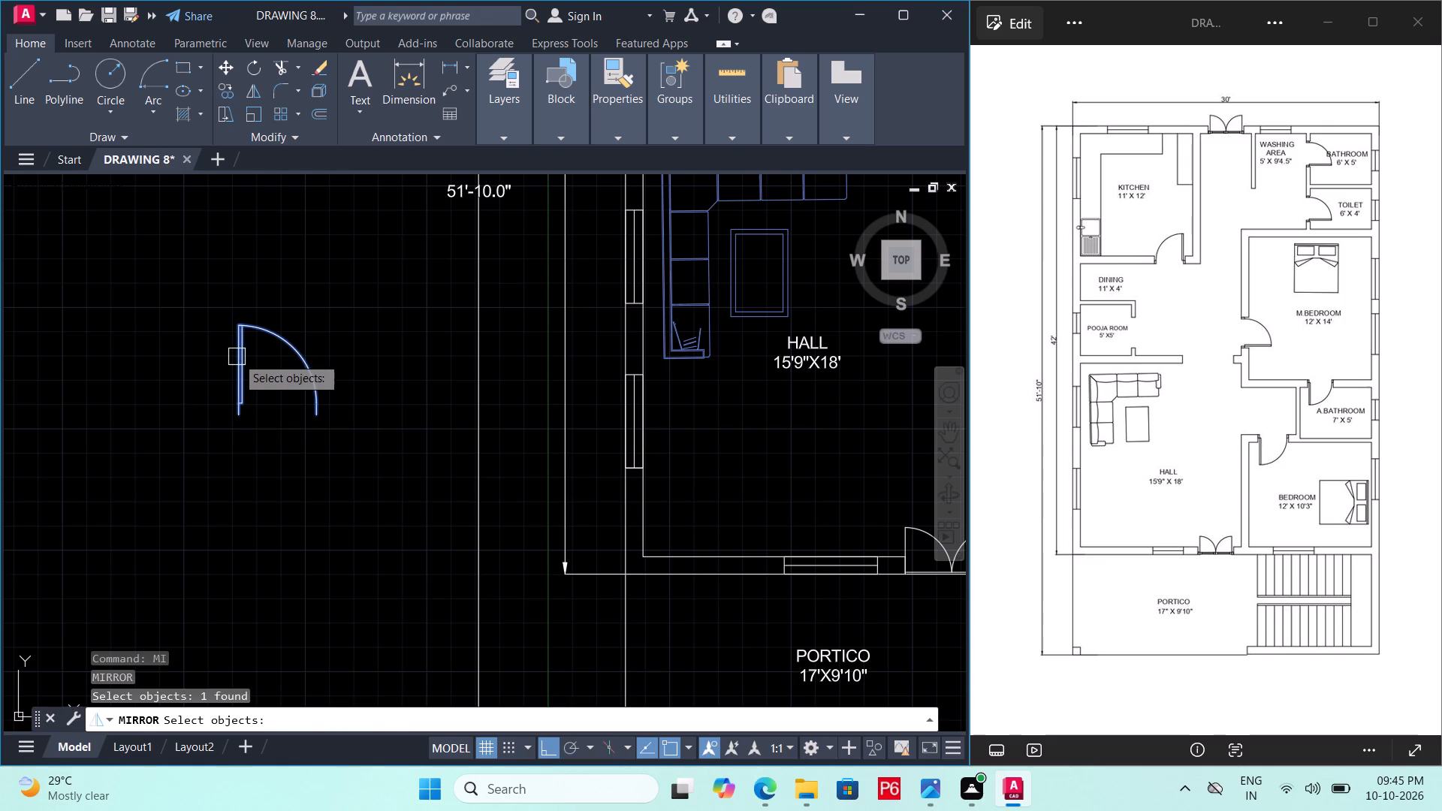
click(228, 303)
click(223, 469)
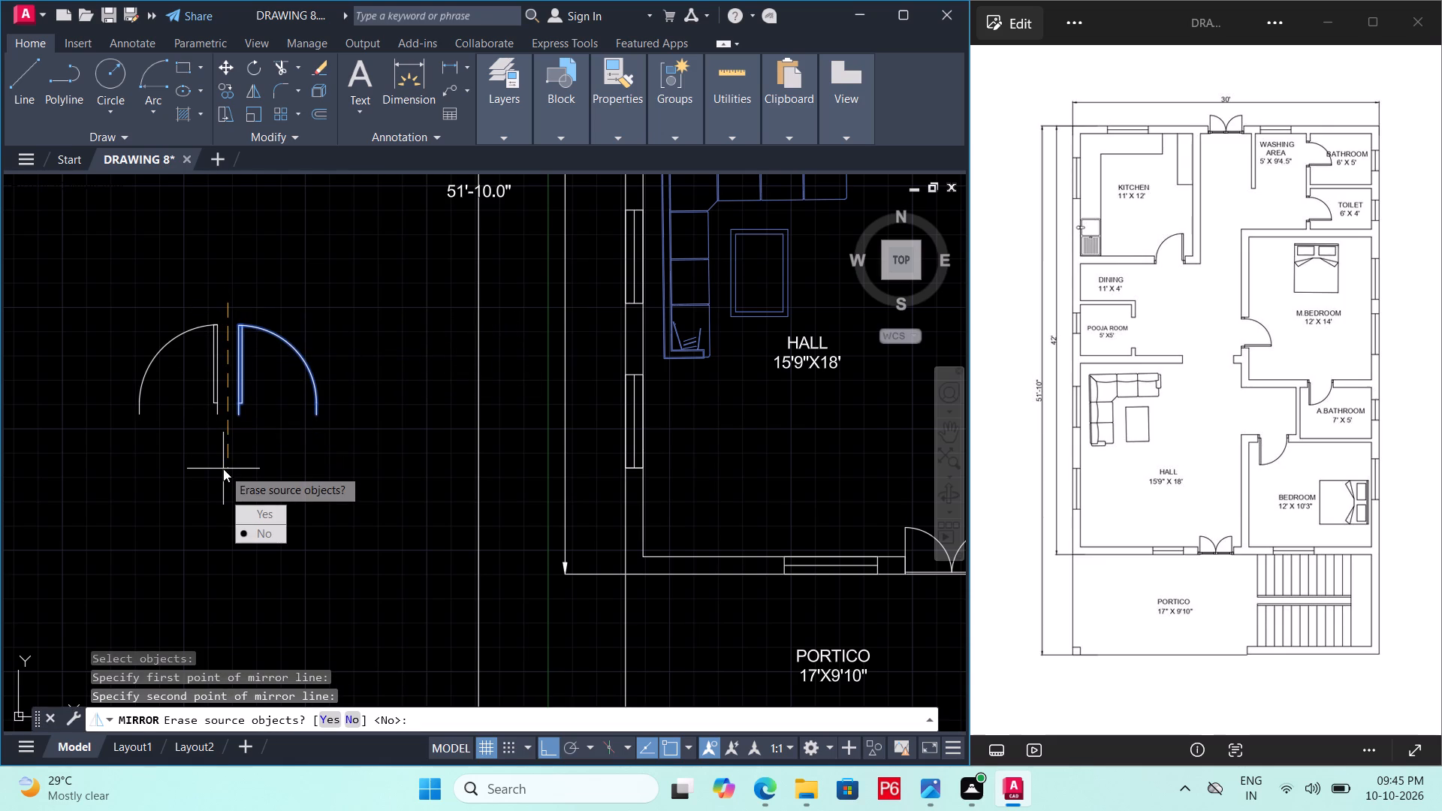
drag(268, 514, 223, 469)
key(Escape)
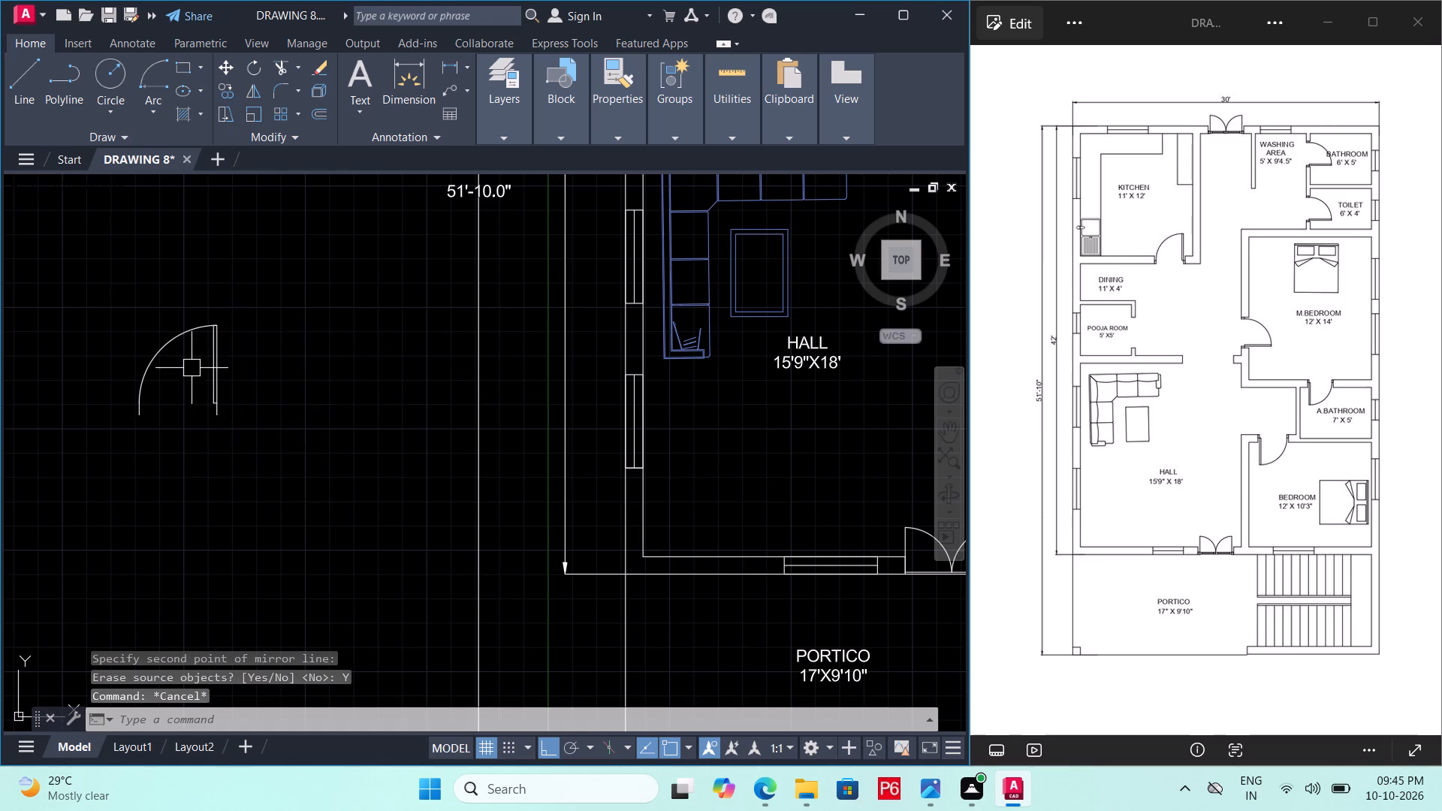
click(217, 402)
key(ctrl+s)
key(ctrl+s)
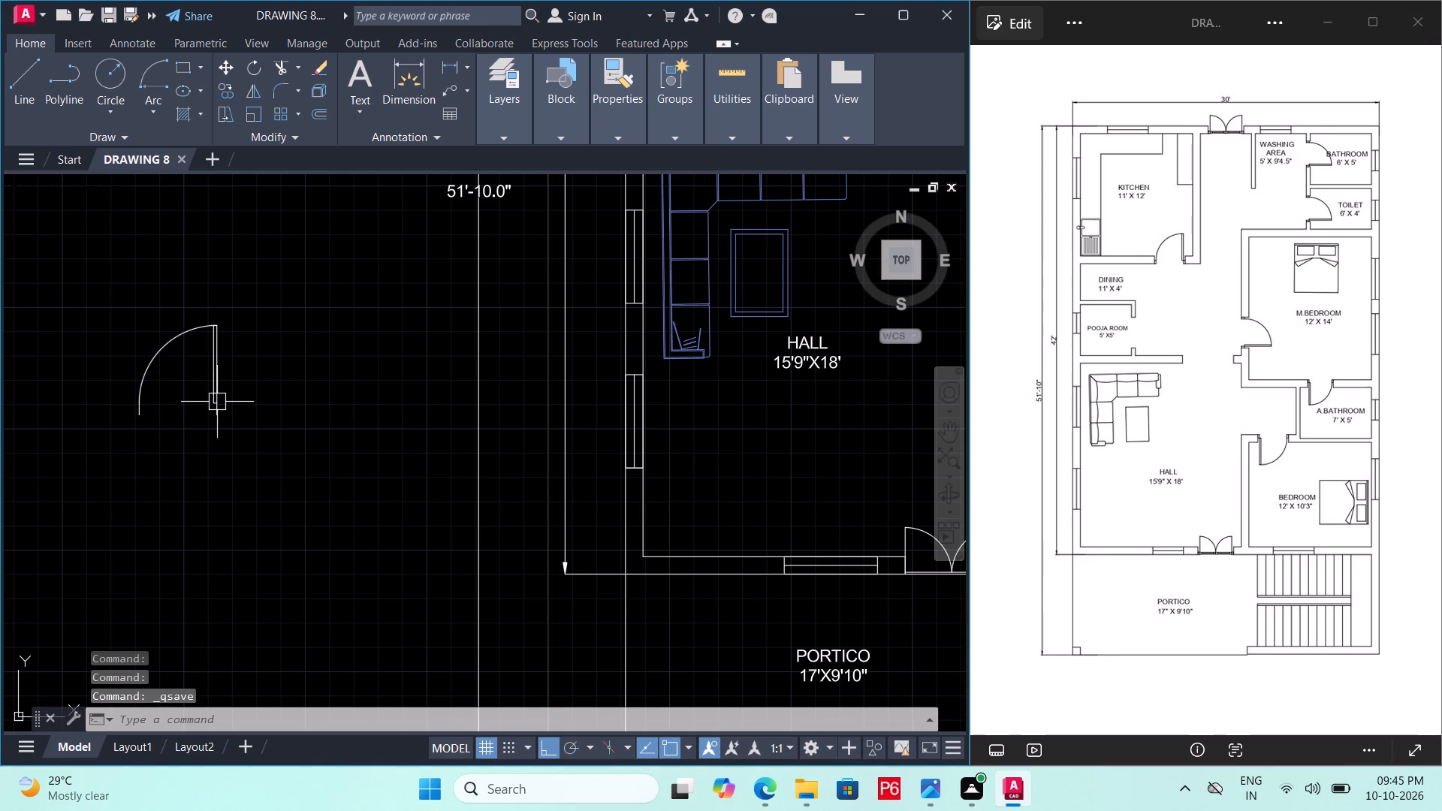
Copy the mirrored door from its hinge-side end to the kitchen opening's dining-side wall corner nearest the passage.
click(217, 402)
text(CO)
key(space)
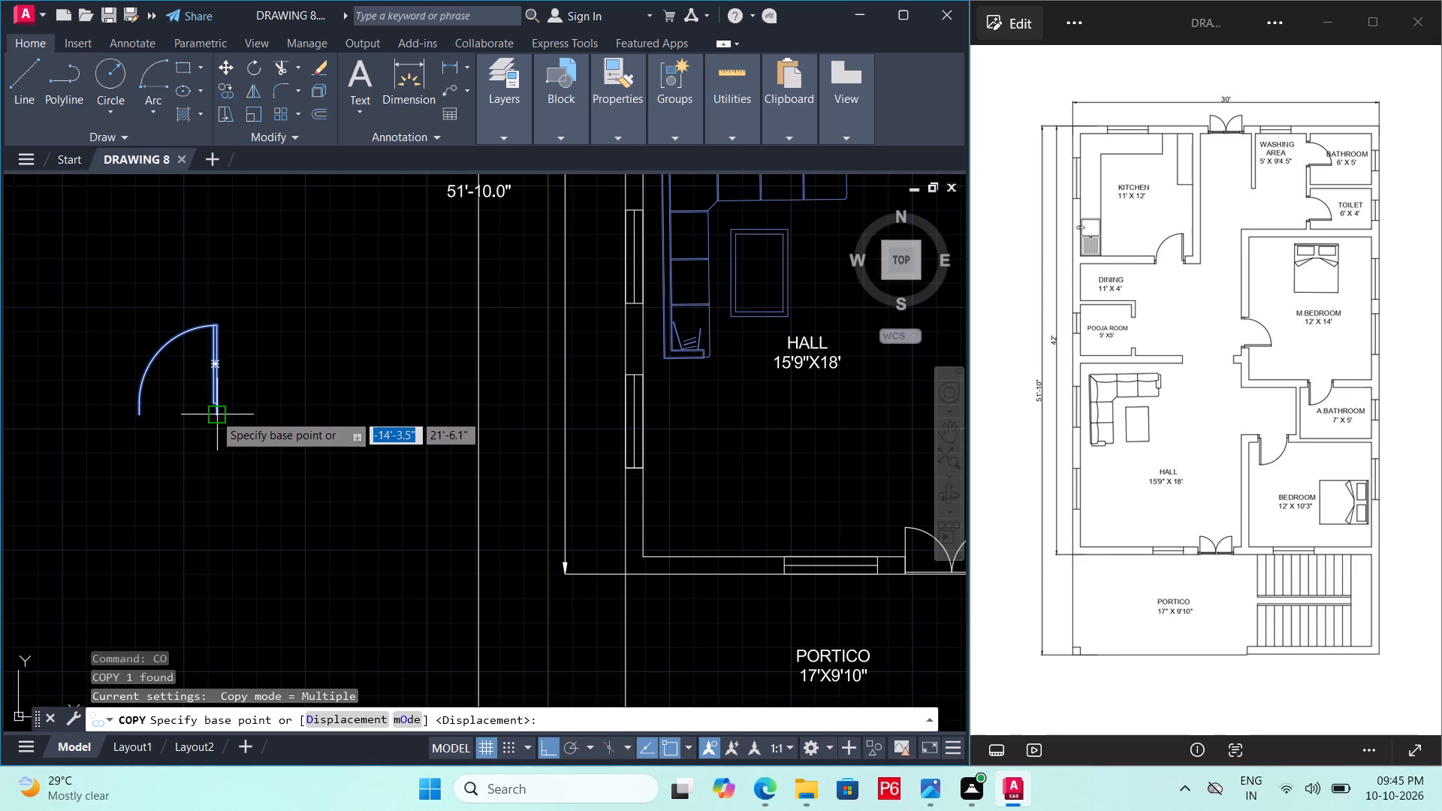
click(214, 414)
middle_drag(460, 424, 192, 476)
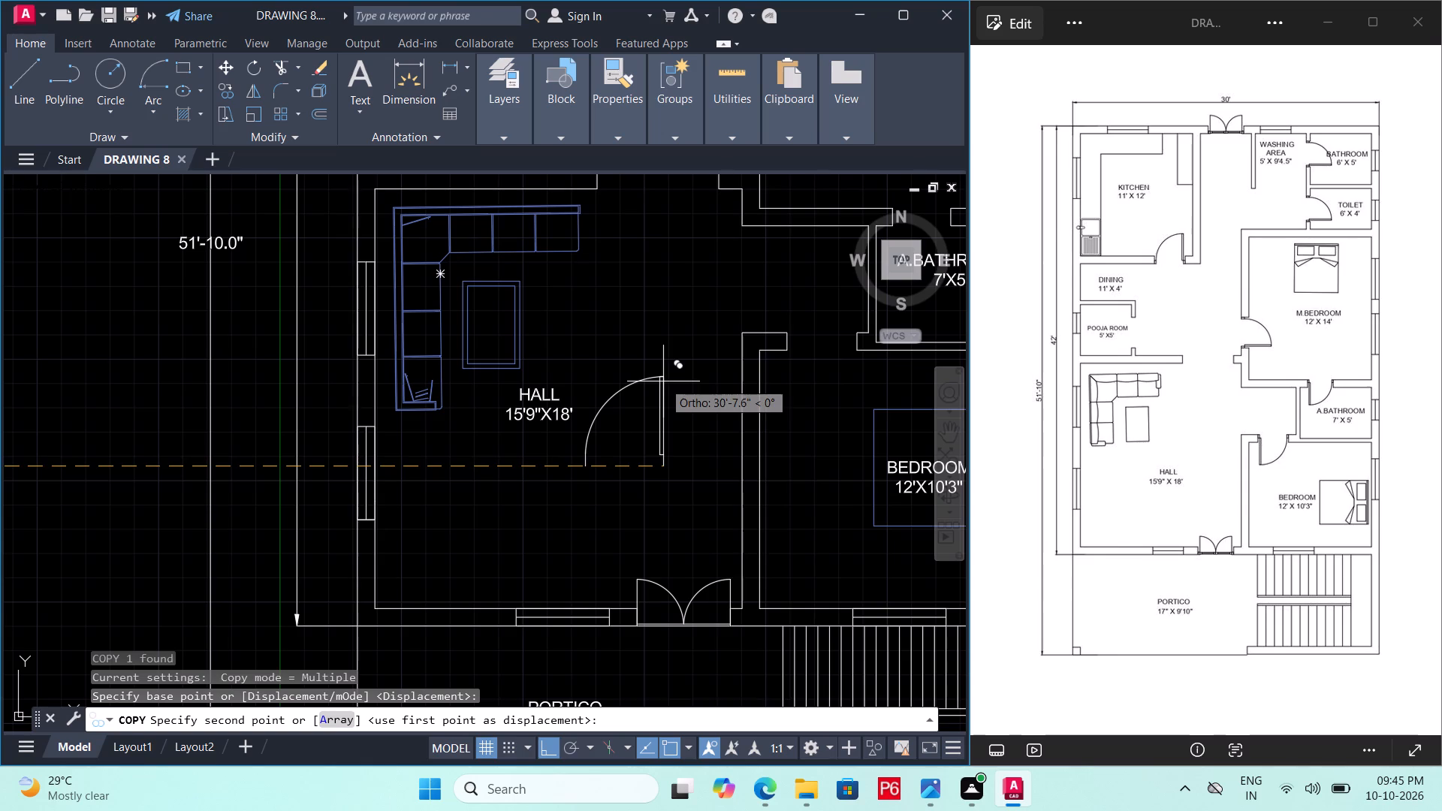
middle_drag(578, 236, 609, 441)
key(F8)
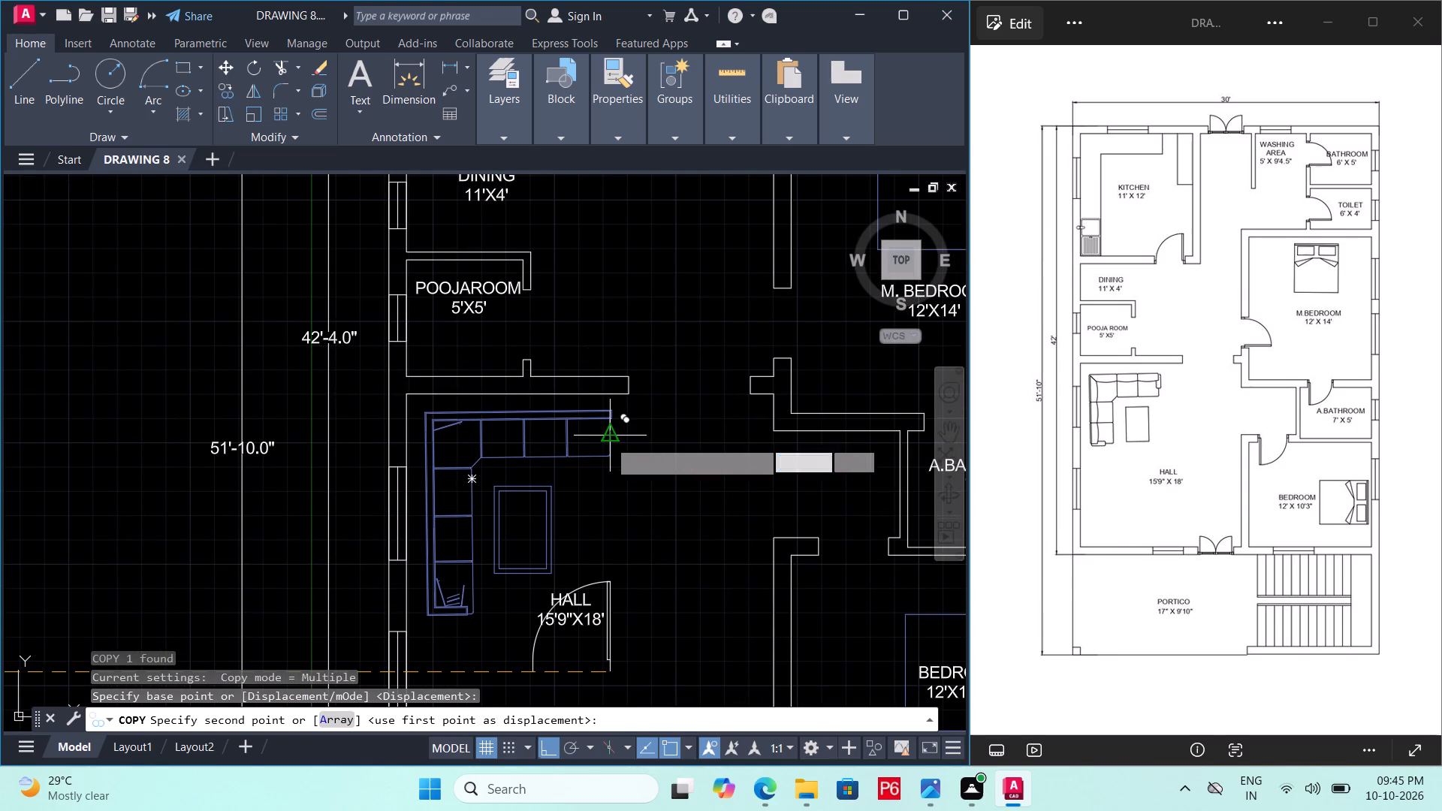
middle_drag(591, 400, 589, 473)
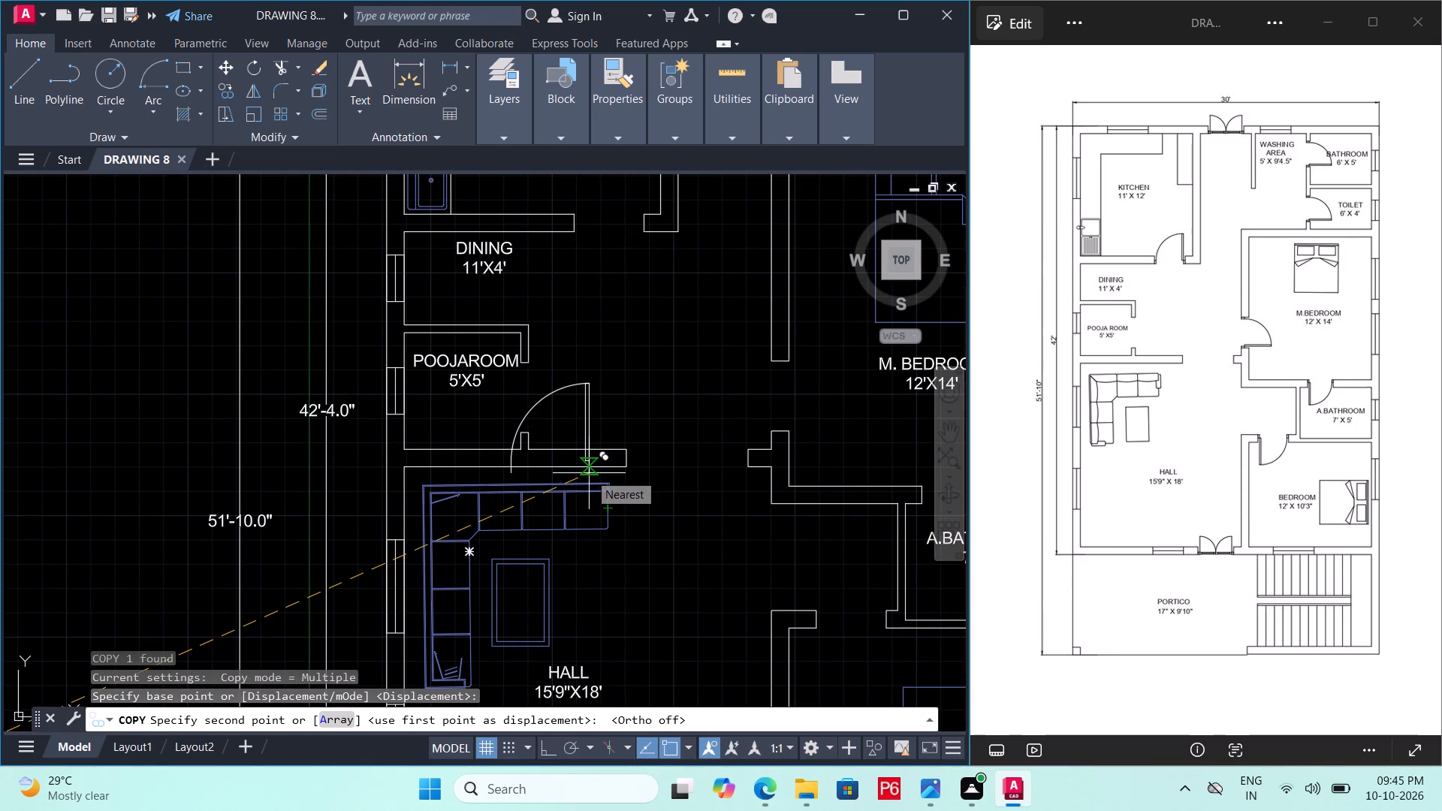
middle_drag(618, 330, 606, 473)
scroll(645, 372, up, 1)
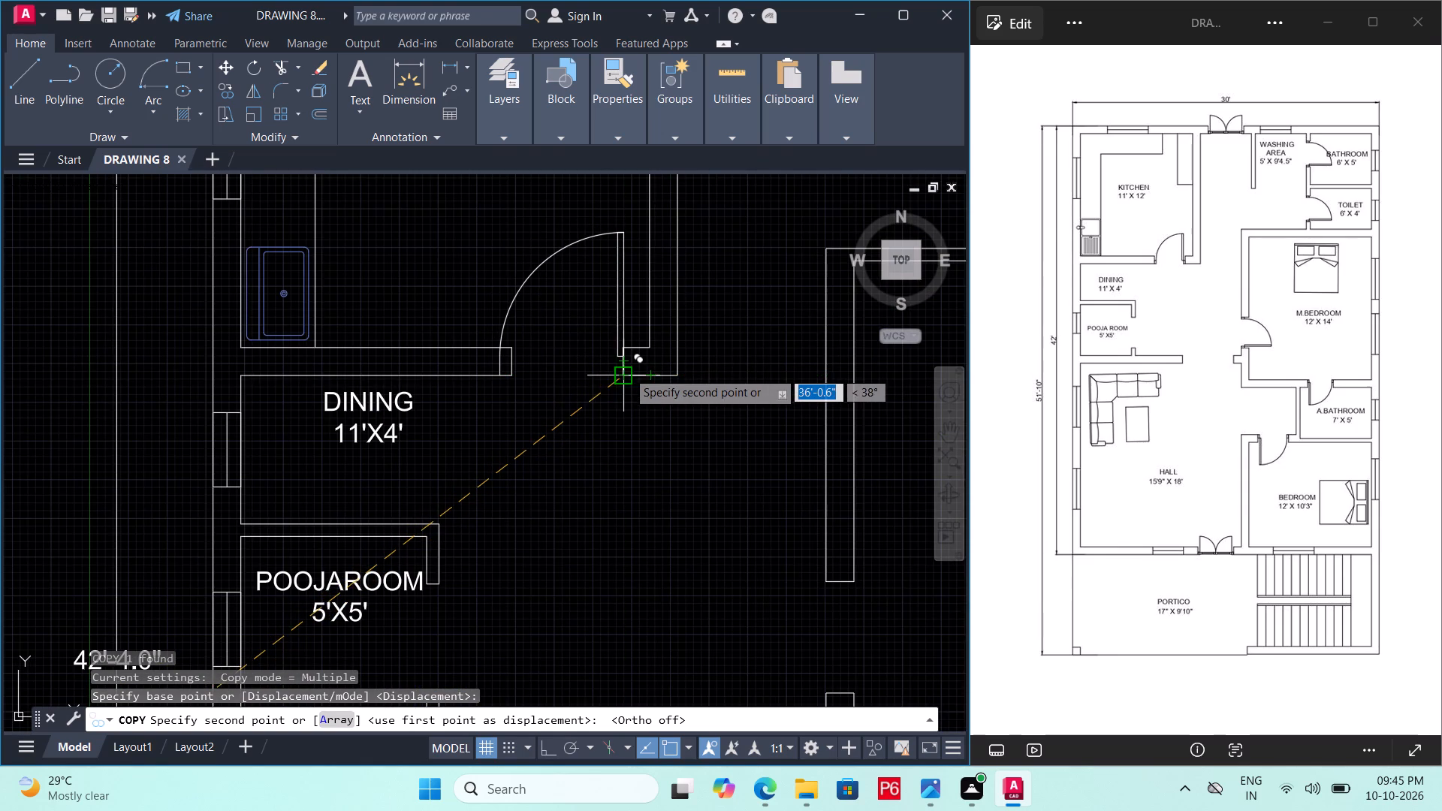
click(627, 371)
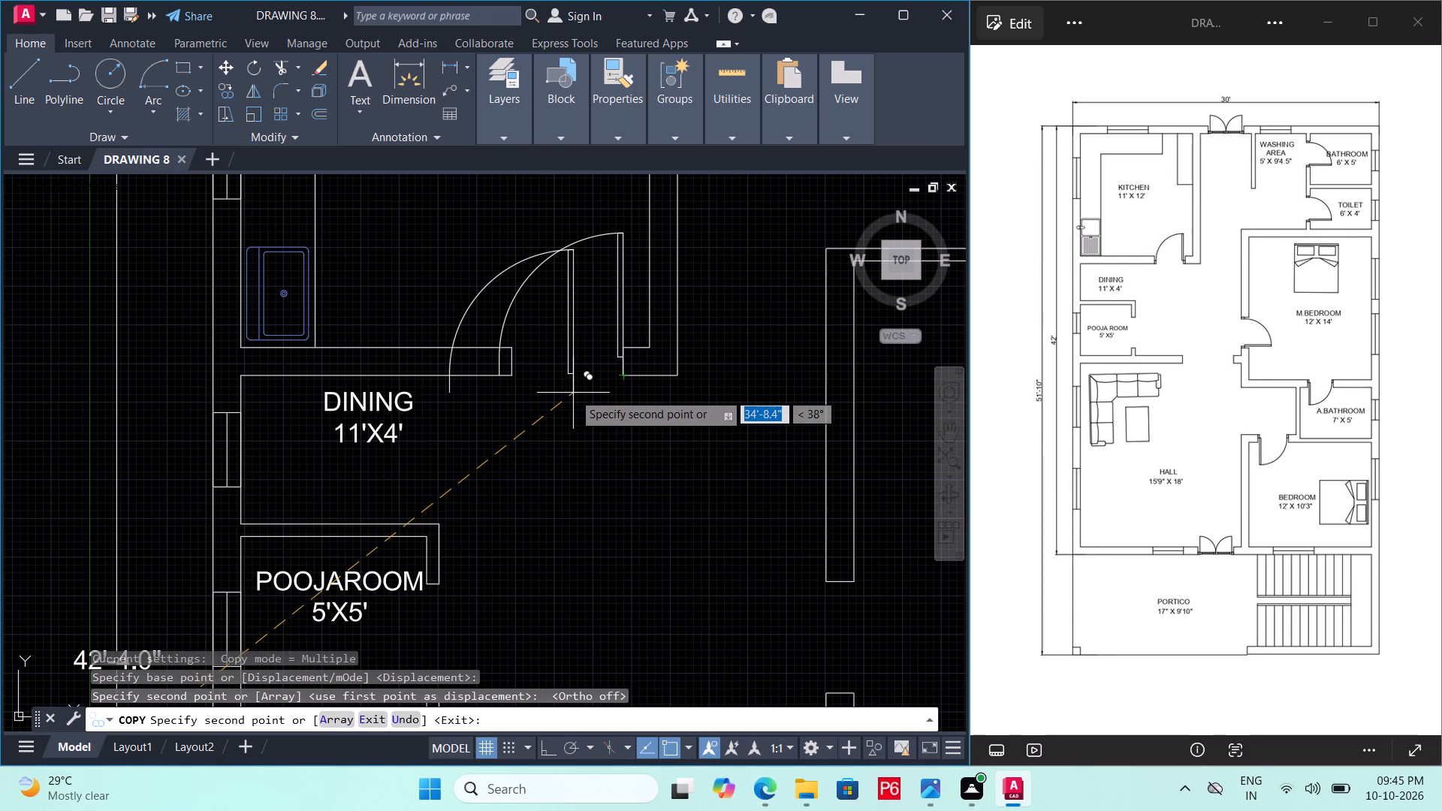
Place another copy of the door in the open passage beside the washing area and finish copying.
middle_drag(722, 402, 511, 574)
scroll(702, 420, down, 1)
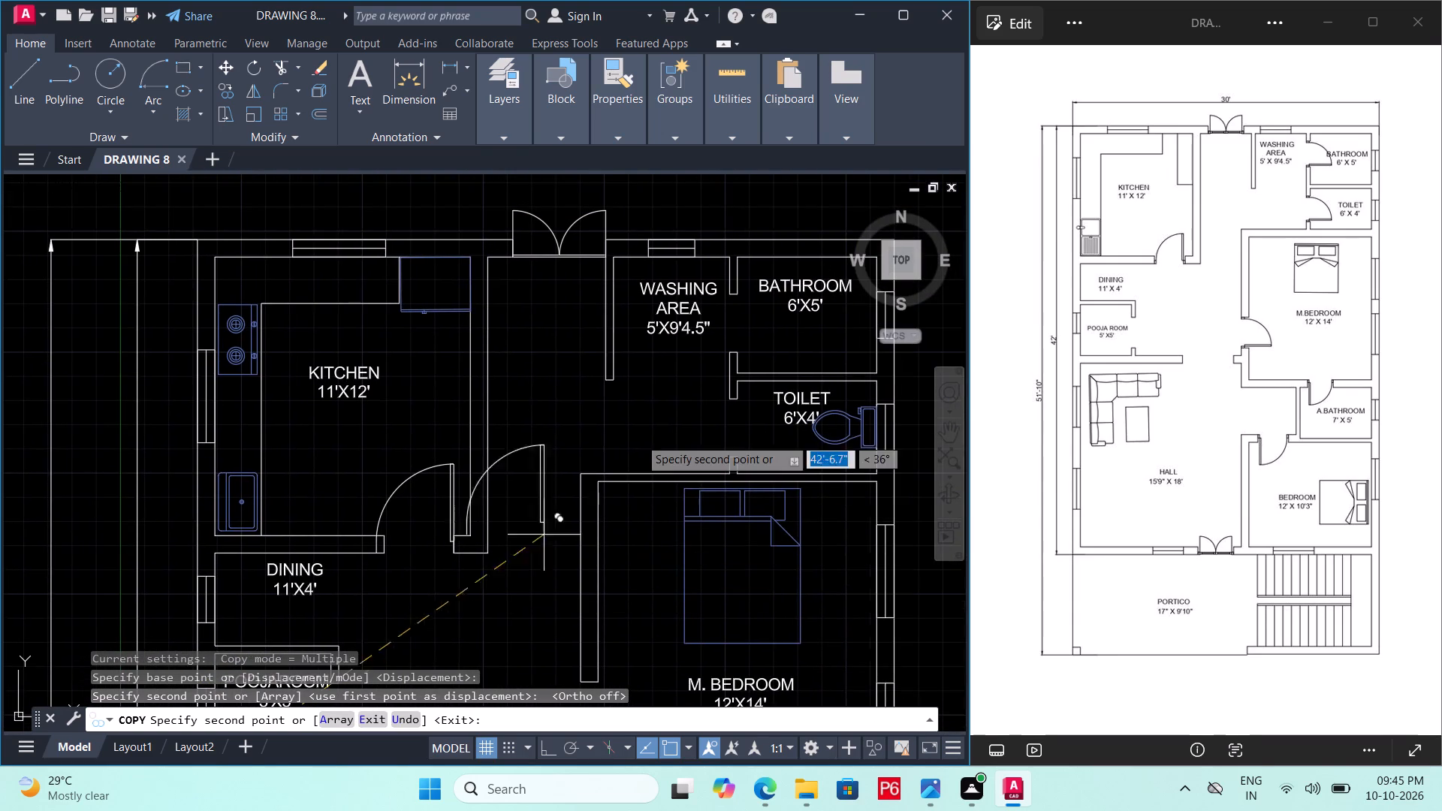
click(595, 427)
key(Escape)
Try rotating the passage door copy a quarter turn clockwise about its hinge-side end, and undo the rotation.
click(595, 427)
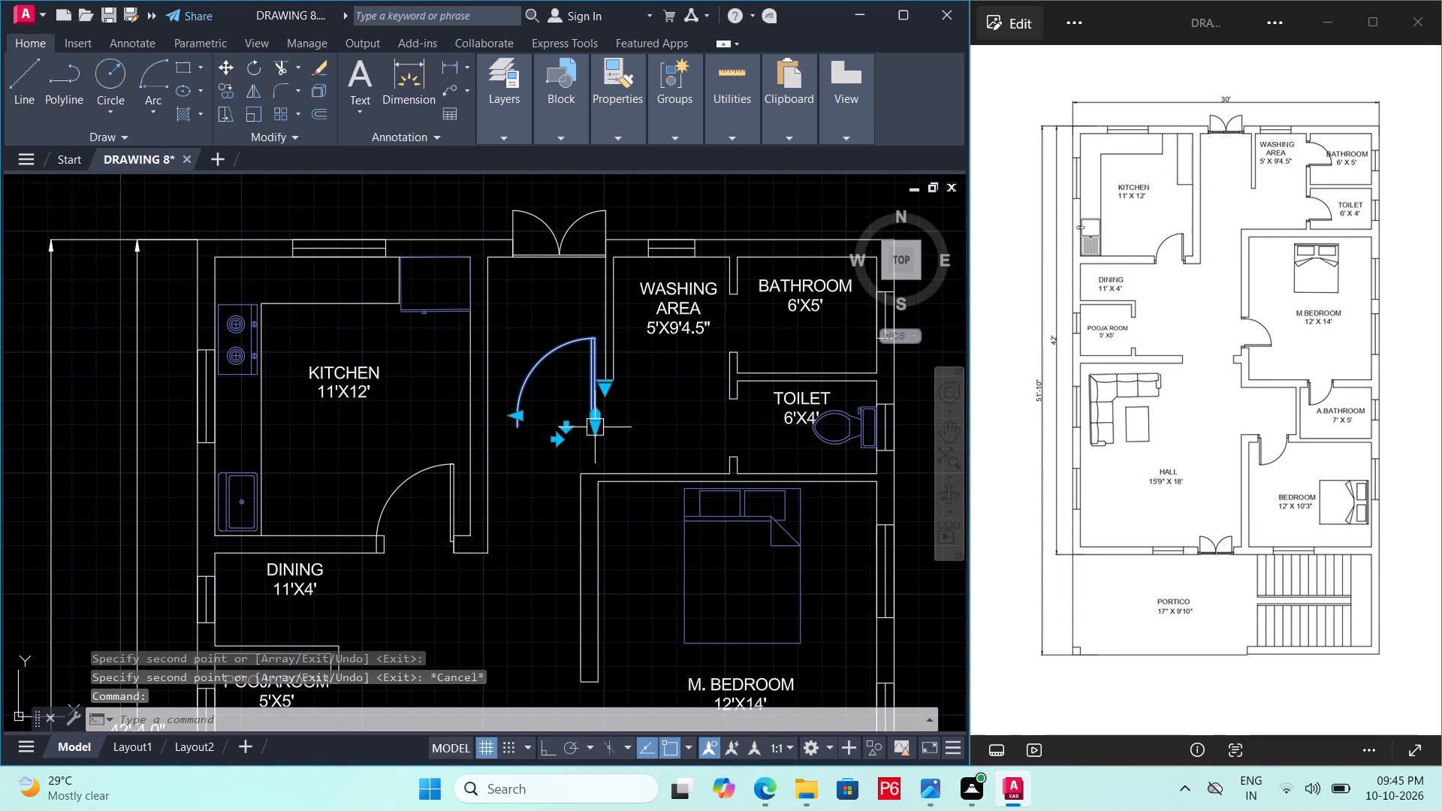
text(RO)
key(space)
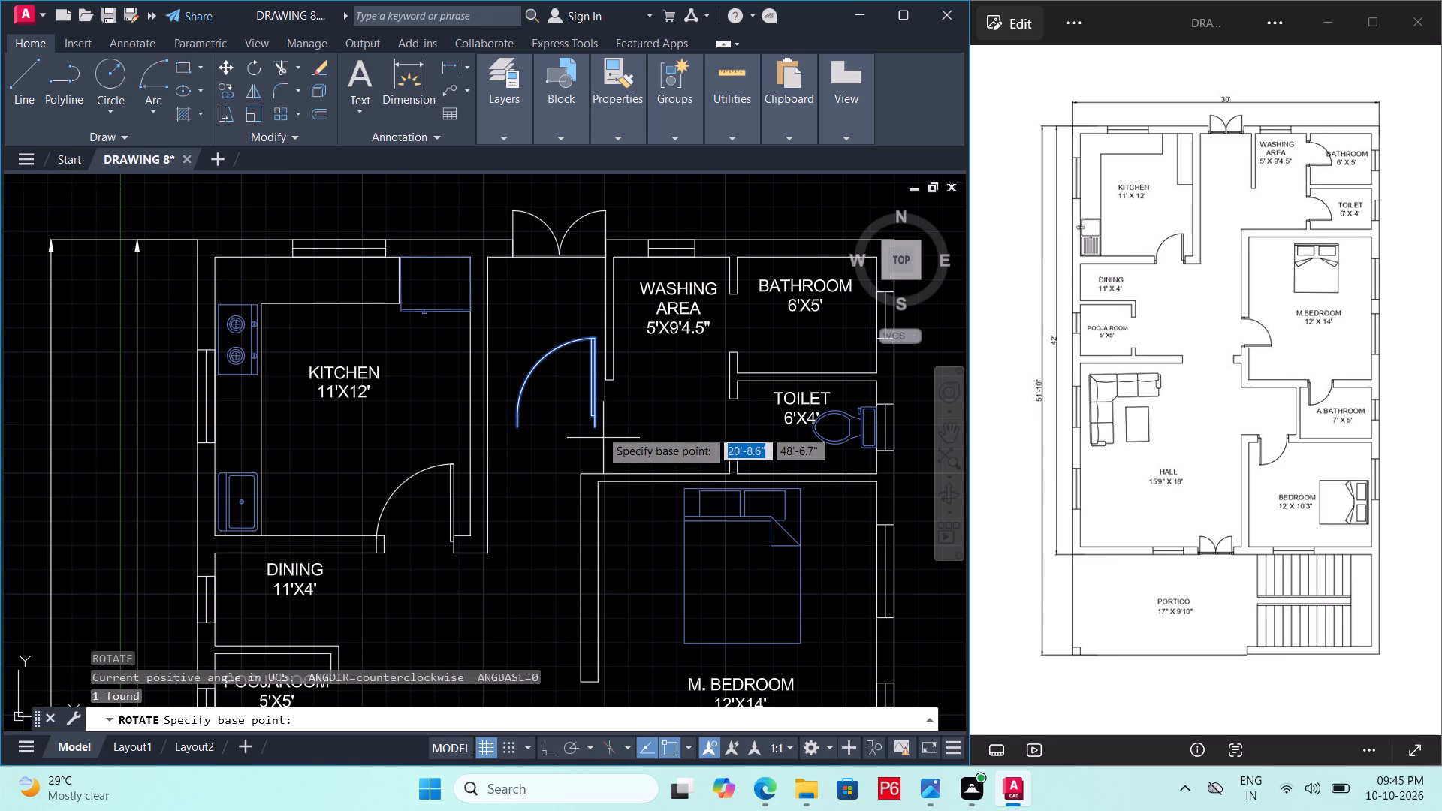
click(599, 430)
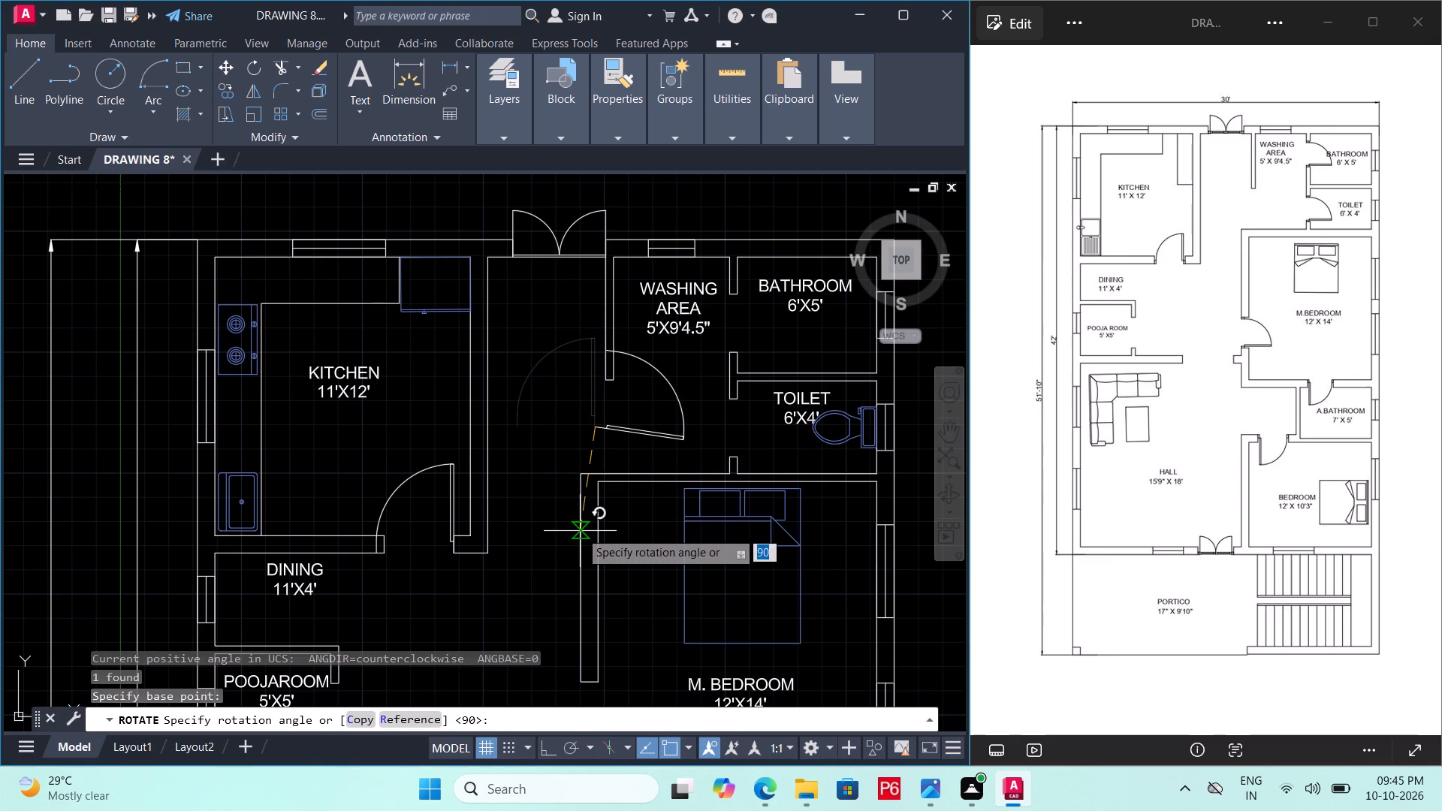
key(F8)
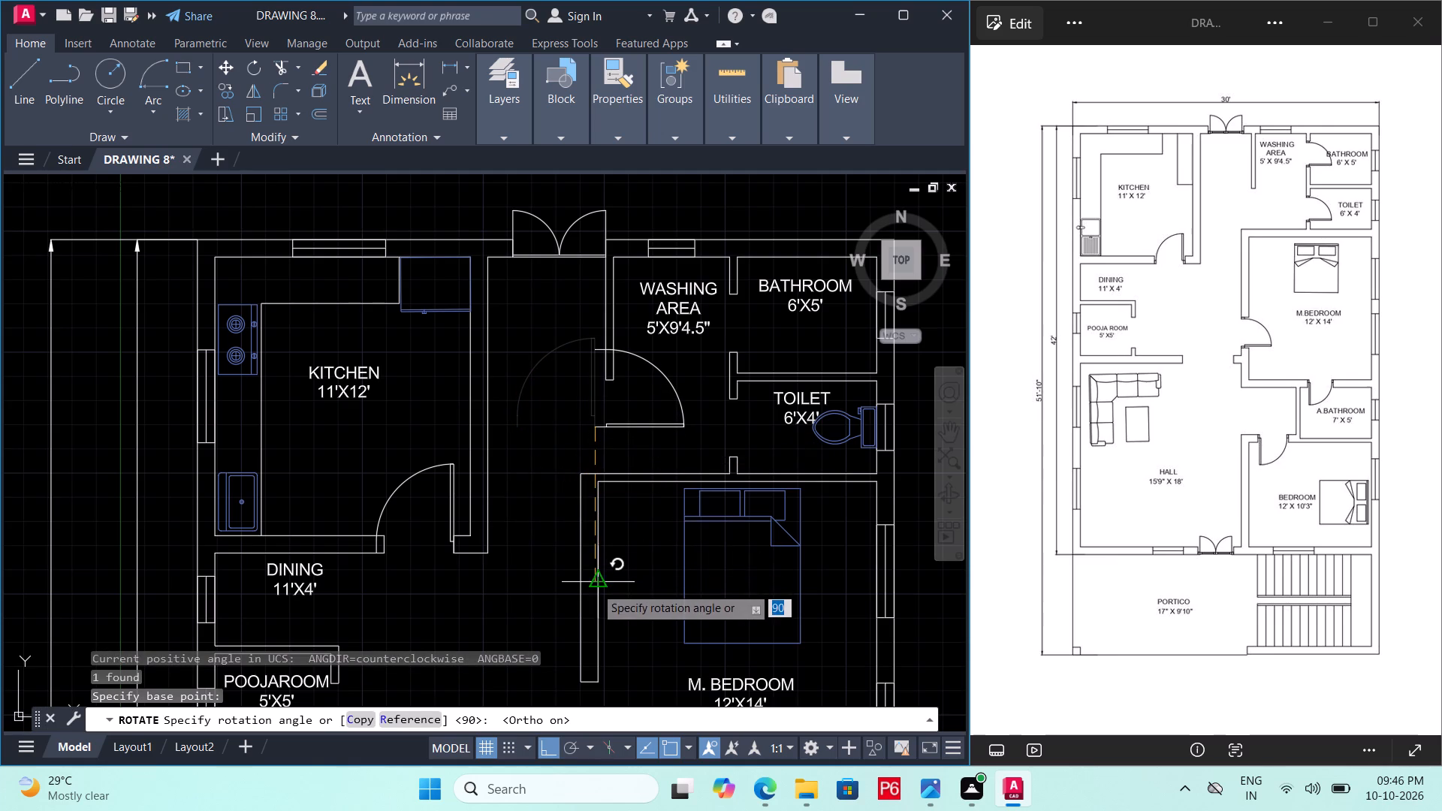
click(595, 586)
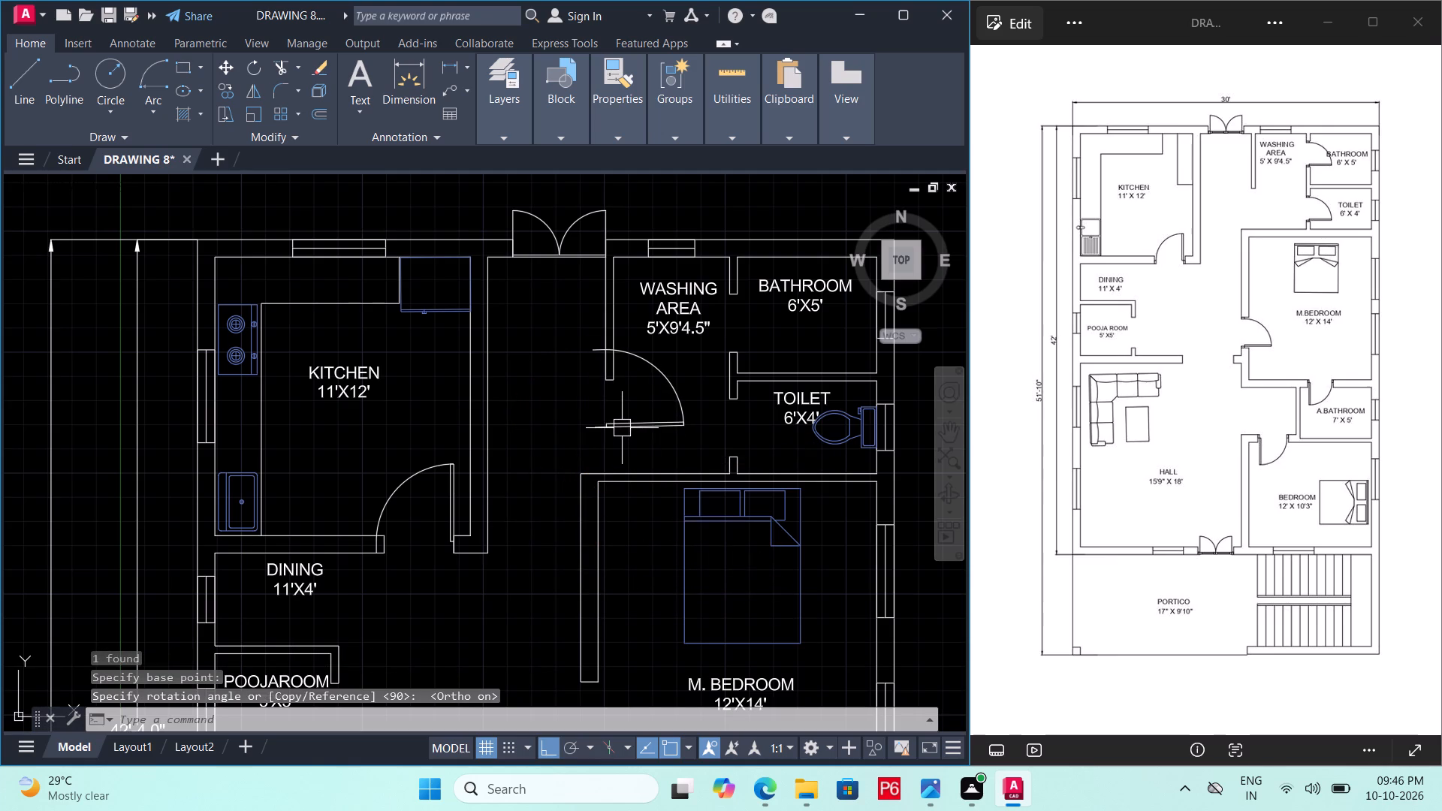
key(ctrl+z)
Rotate the passage door copy 270° about its hinge-side end so its leaf lies horizontal, extending toward the toilet.
click(594, 421)
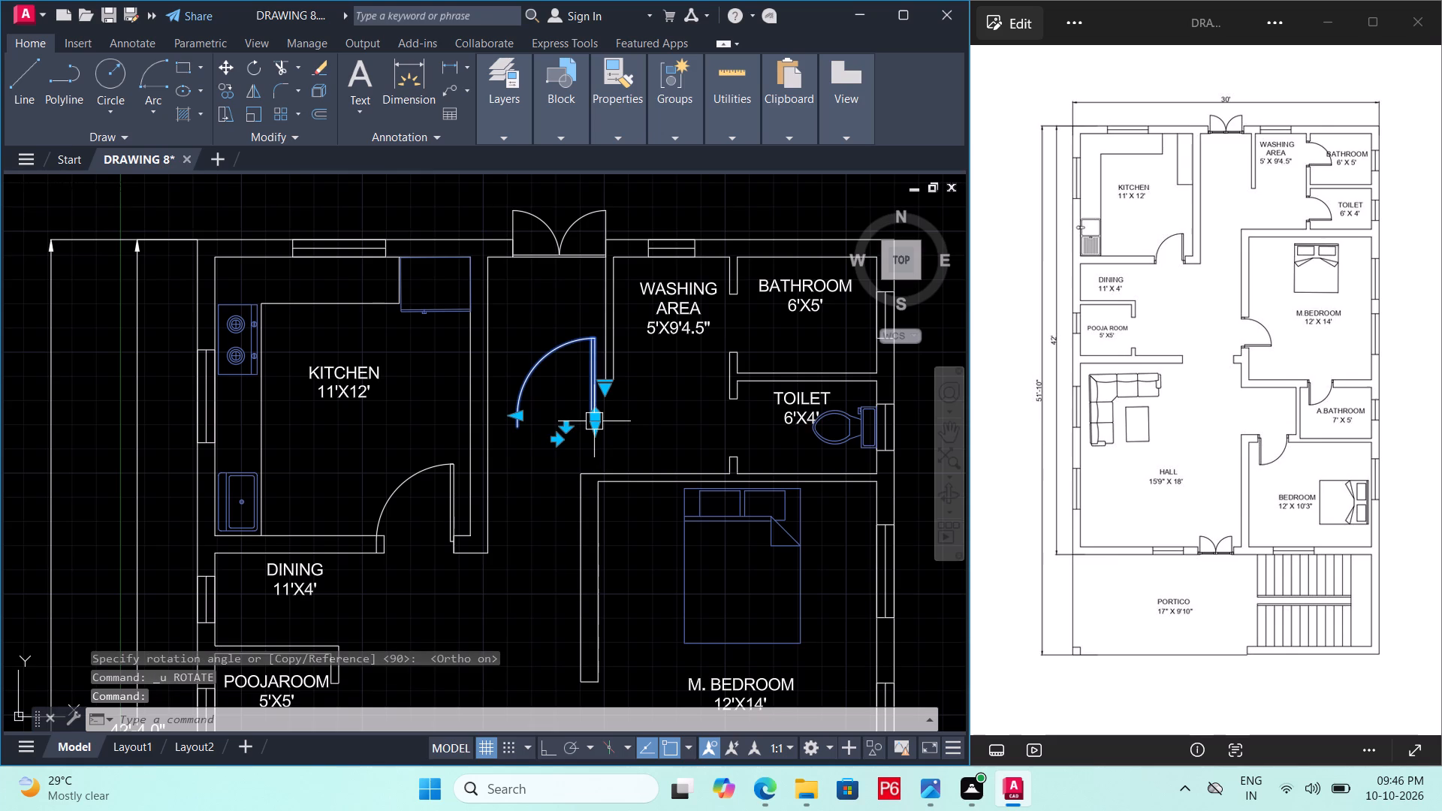
key(r)
text(O)
key(space)
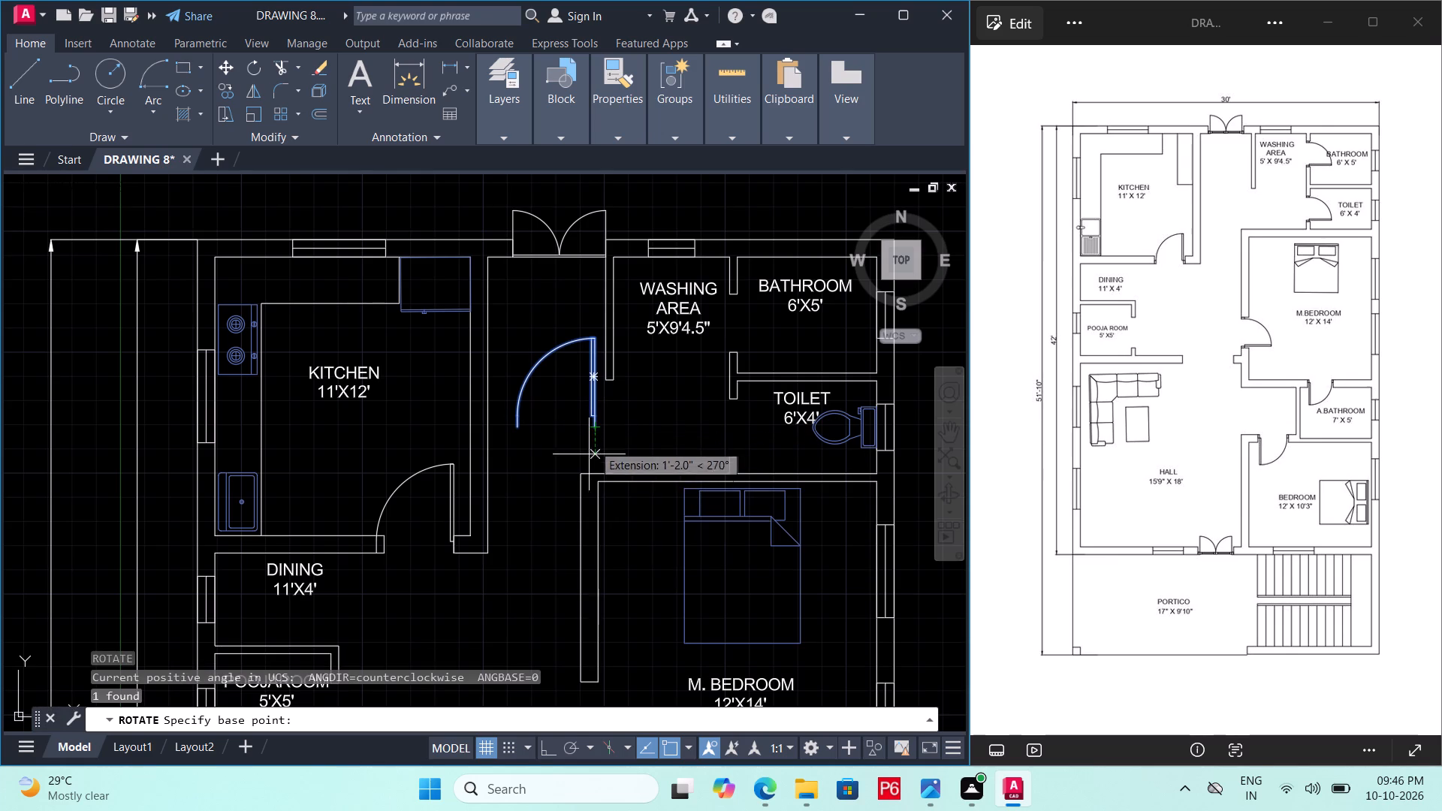
click(599, 428)
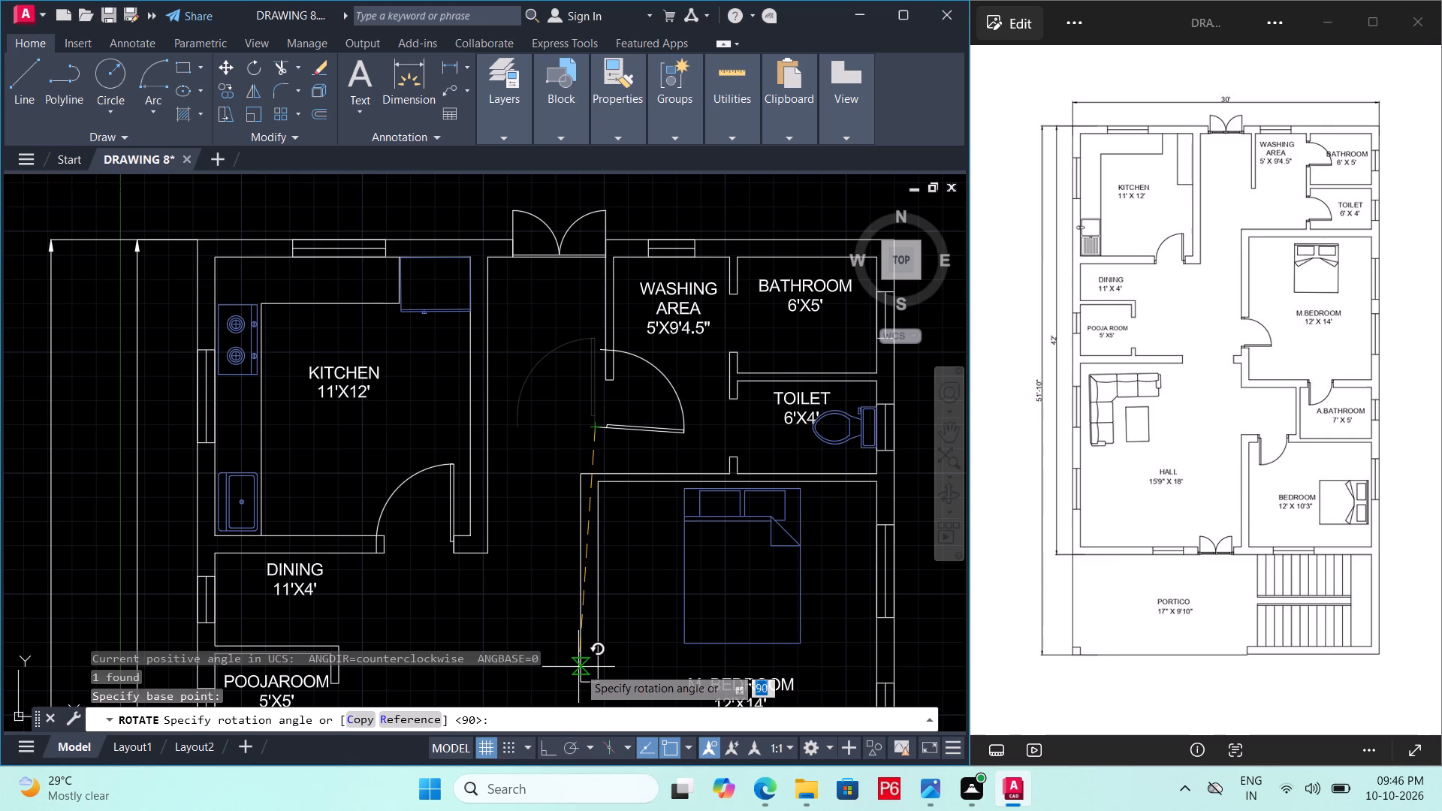
key(F8)
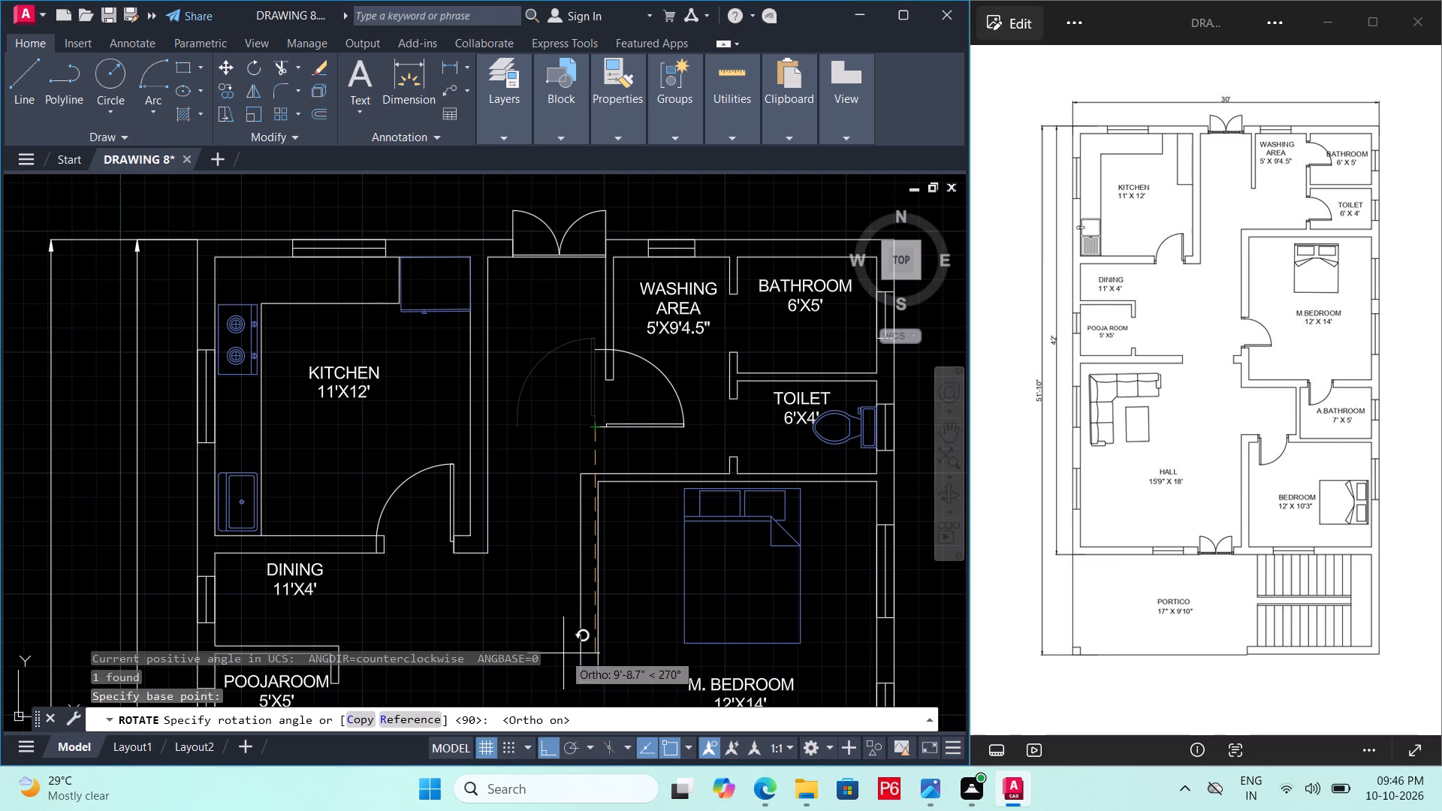
click(563, 653)
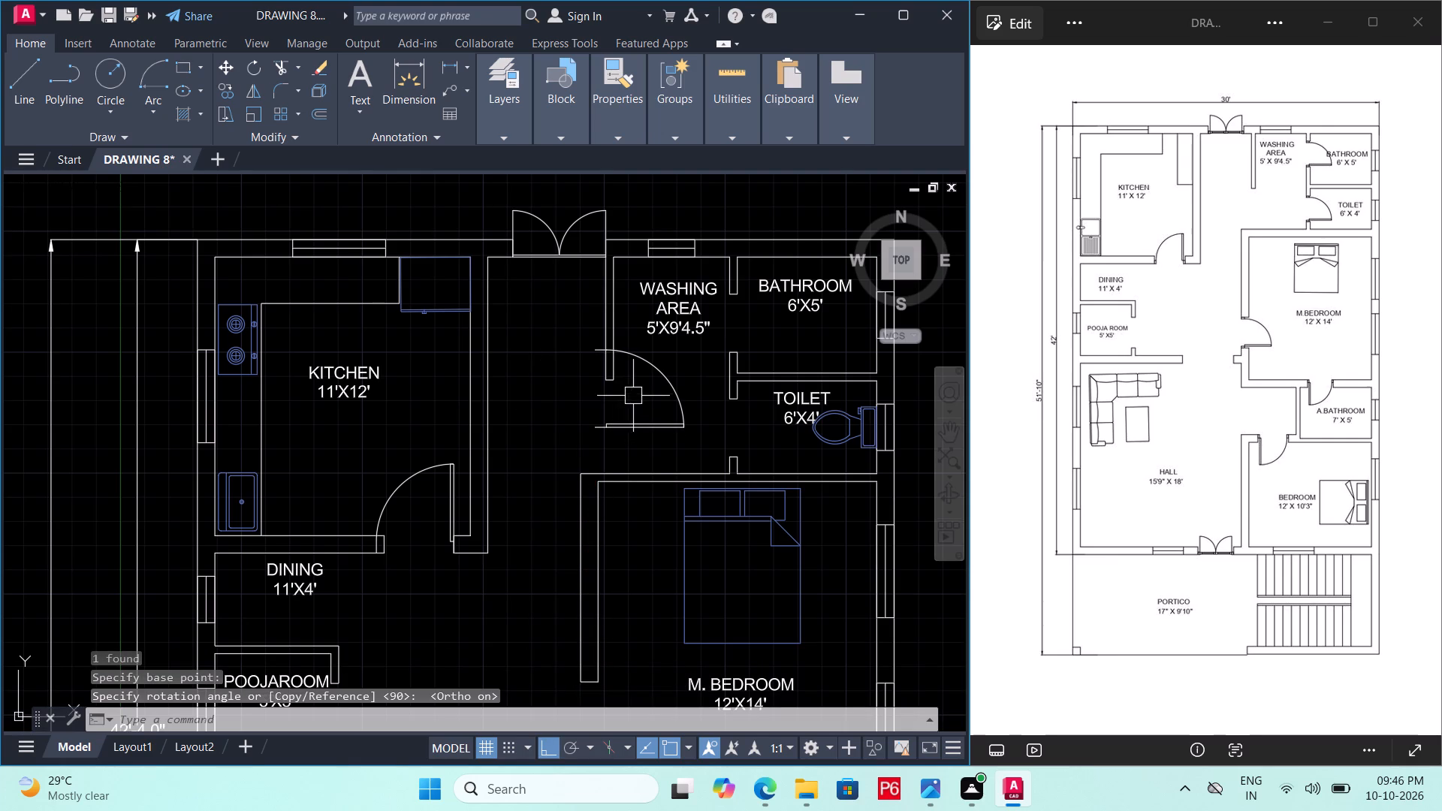
Copy the horizontal passage door from its hinge-side end to the lower wall corners of the bathroom and toilet openings.
click(626, 434)
text(CO)
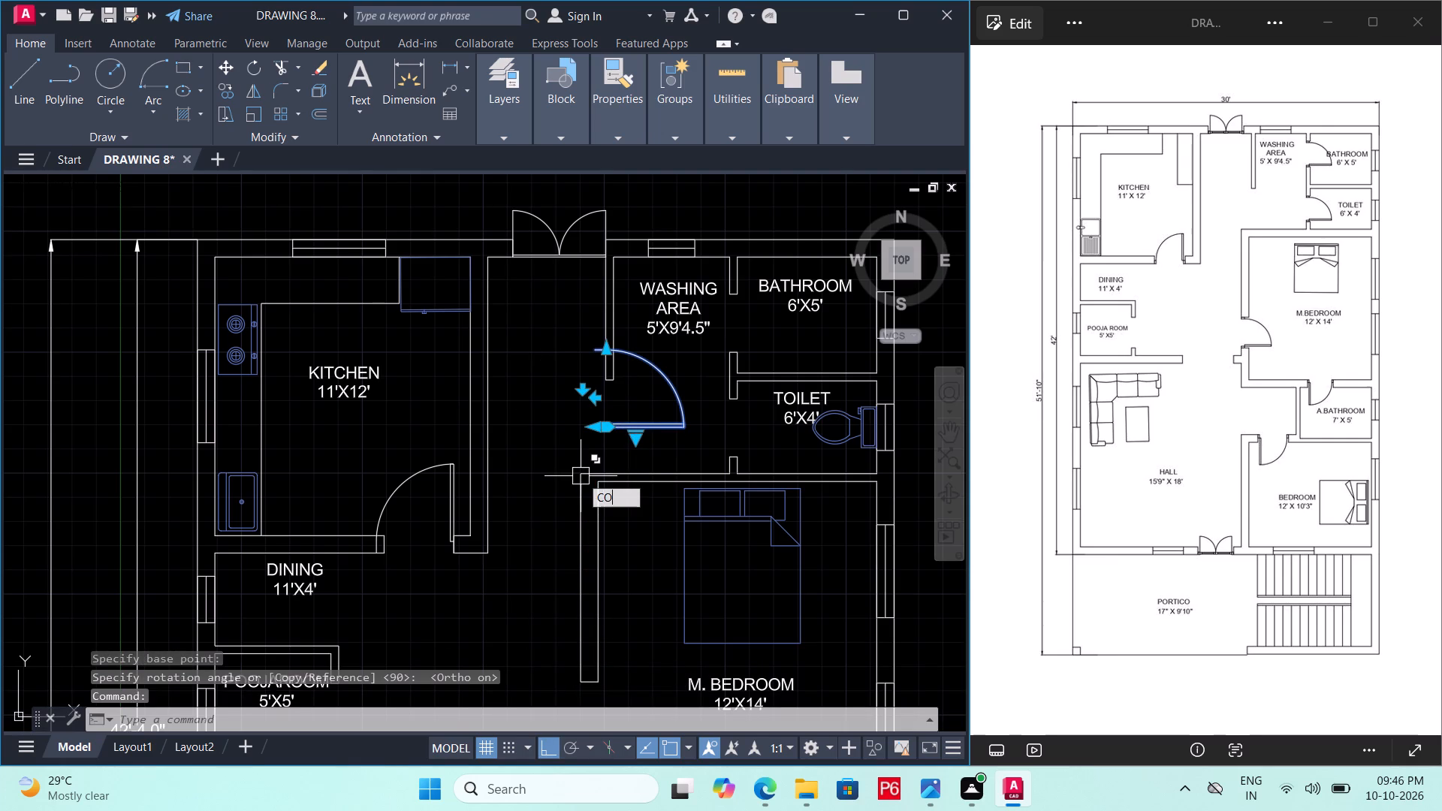
key(space)
scroll(606, 450, up, 2)
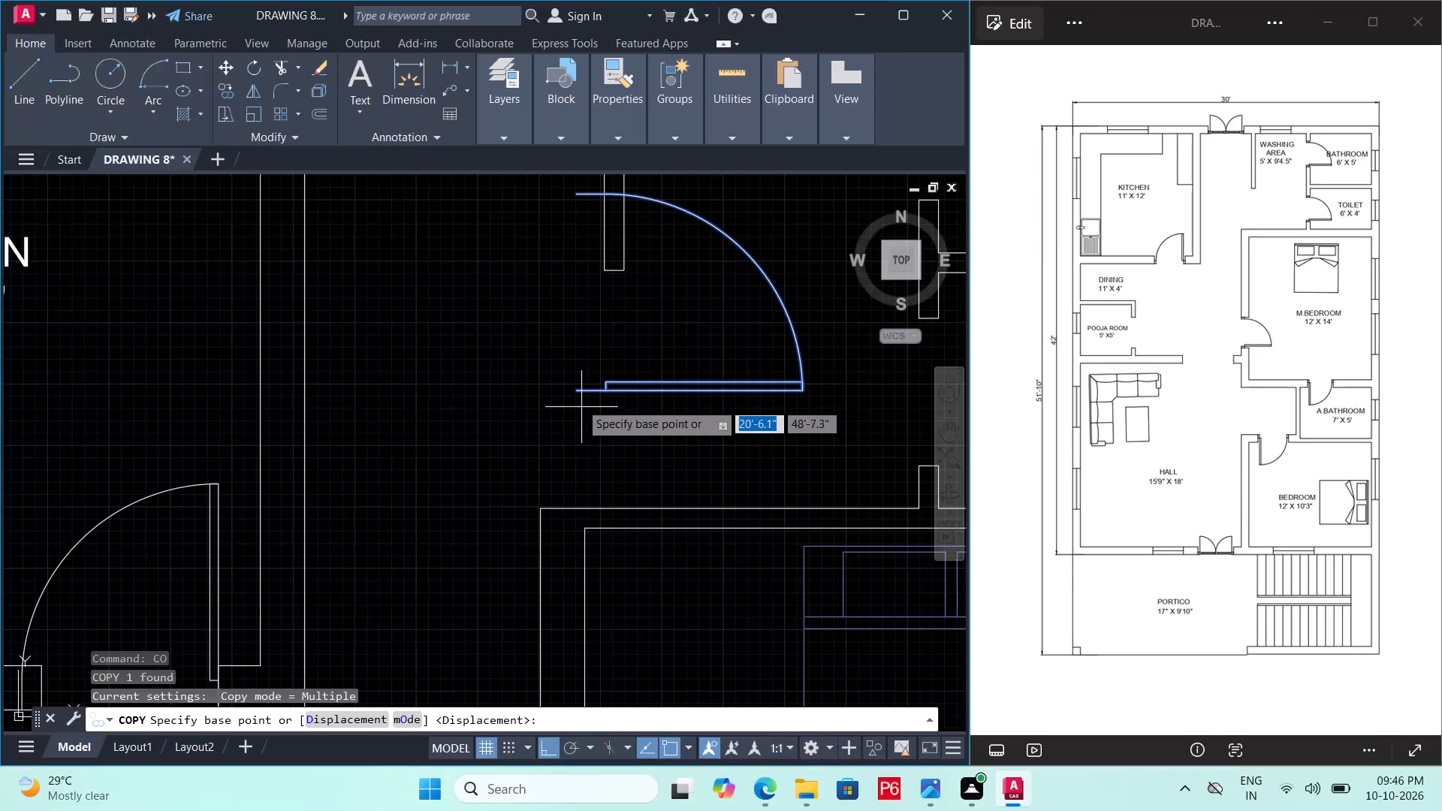
click(579, 395)
middle_drag(648, 372, 467, 574)
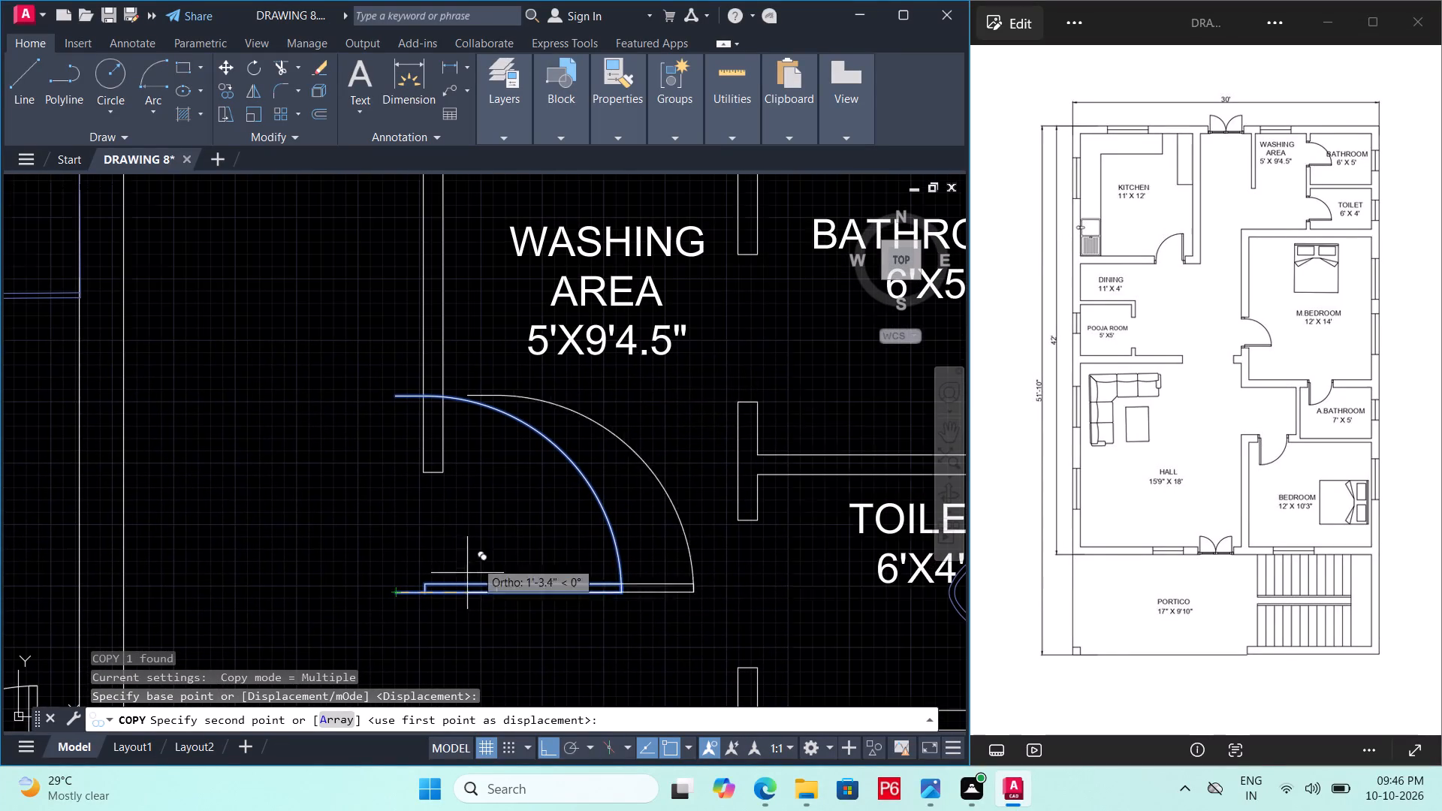
key(F8)
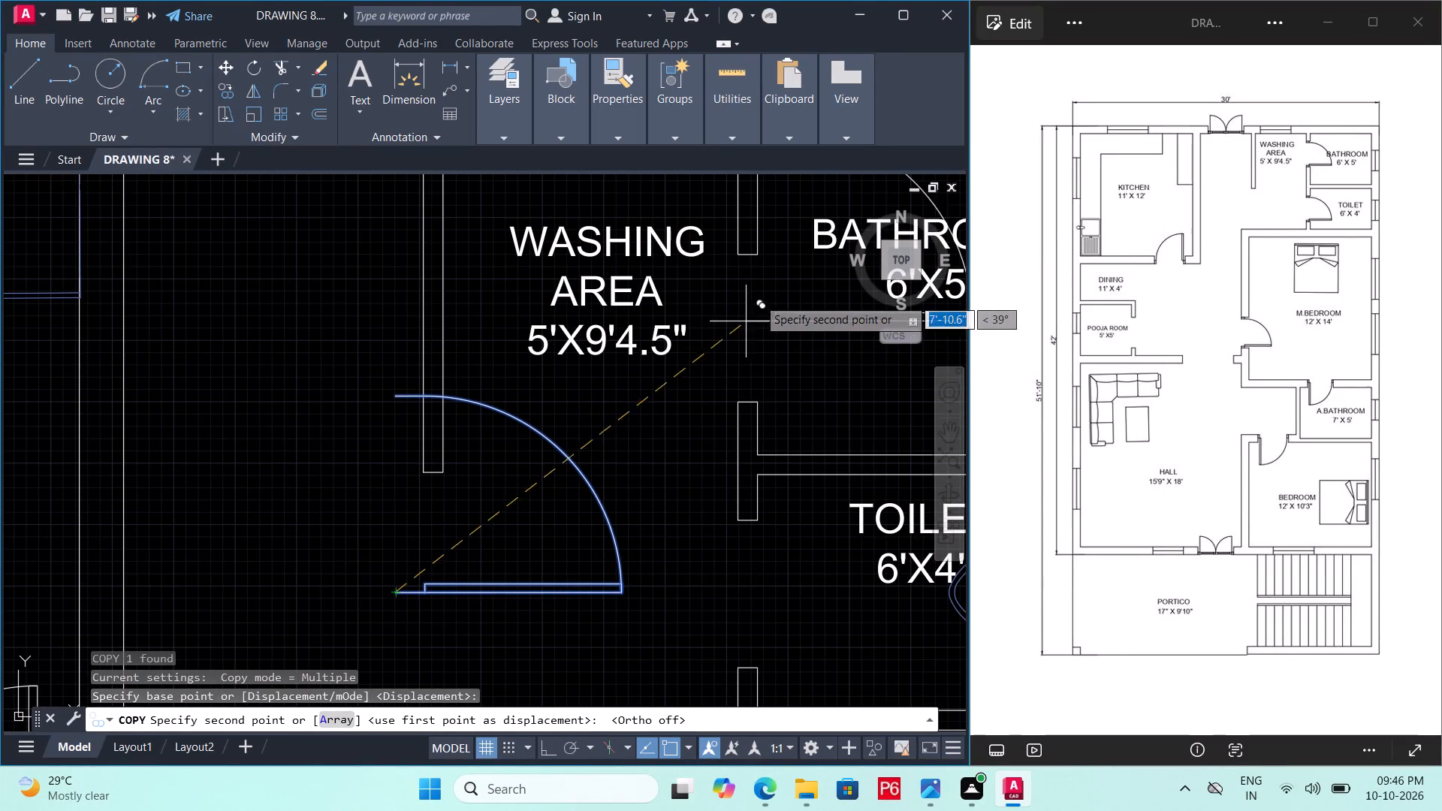
middle_drag(744, 303, 628, 419)
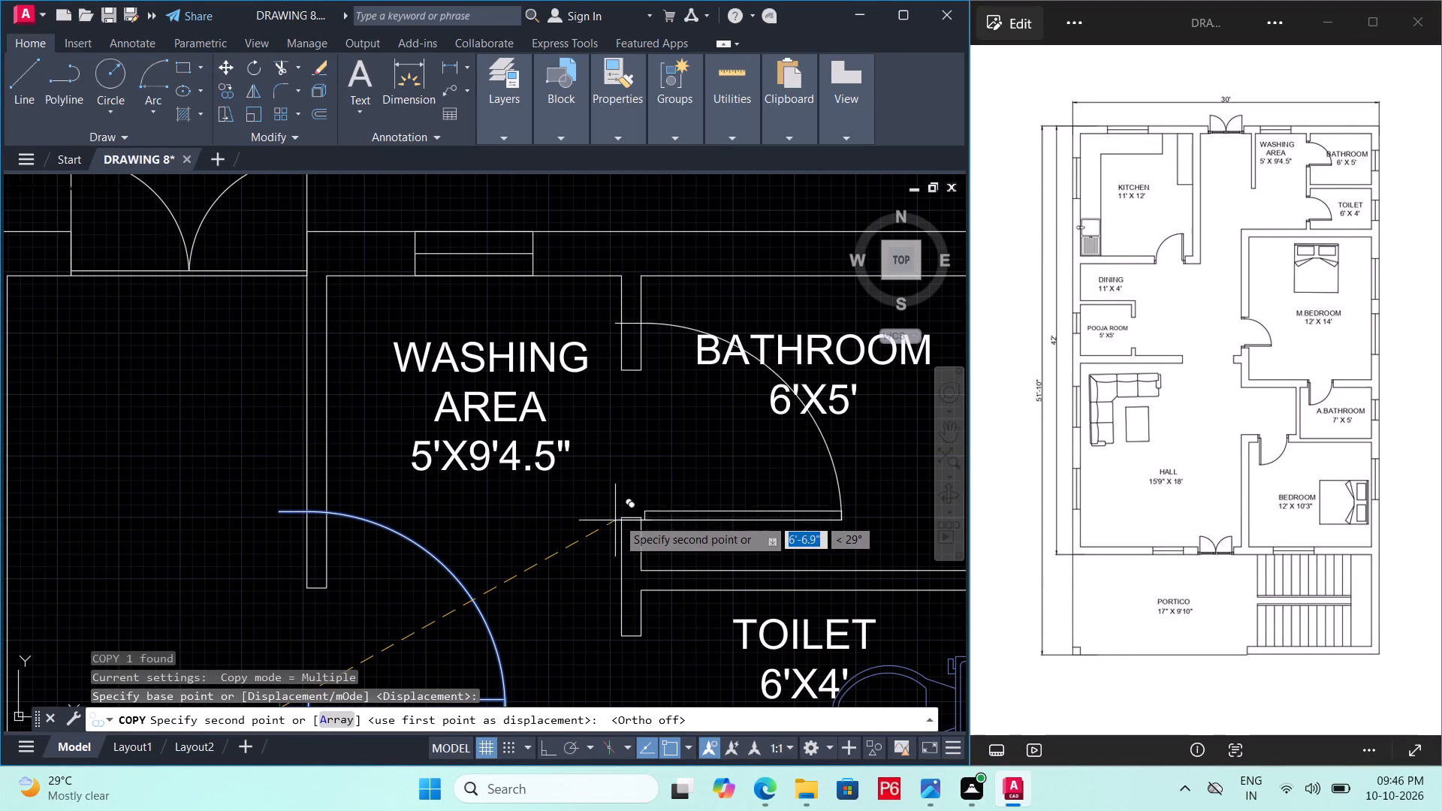
click(618, 517)
middle_drag(613, 540, 639, 369)
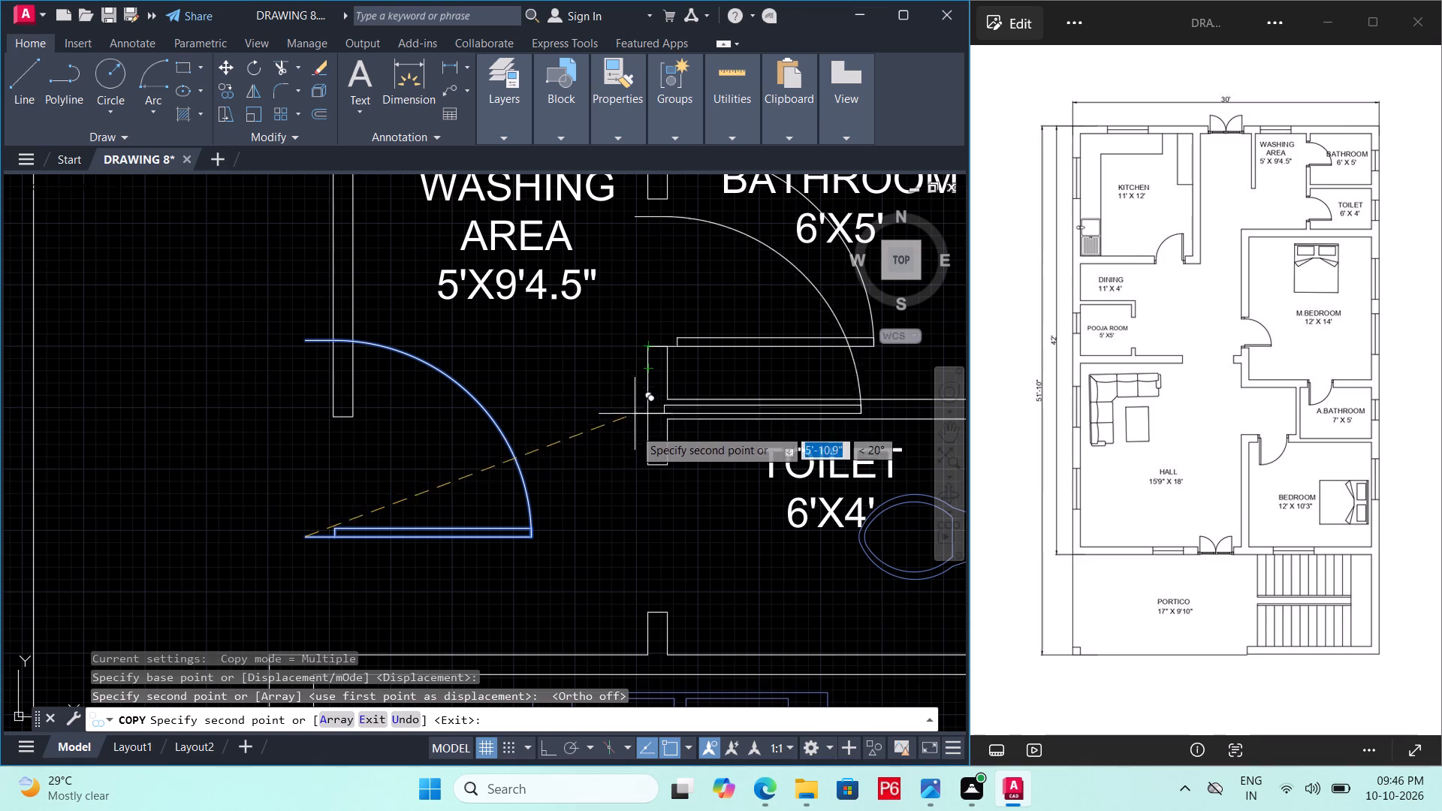
middle_drag(652, 554, 654, 409)
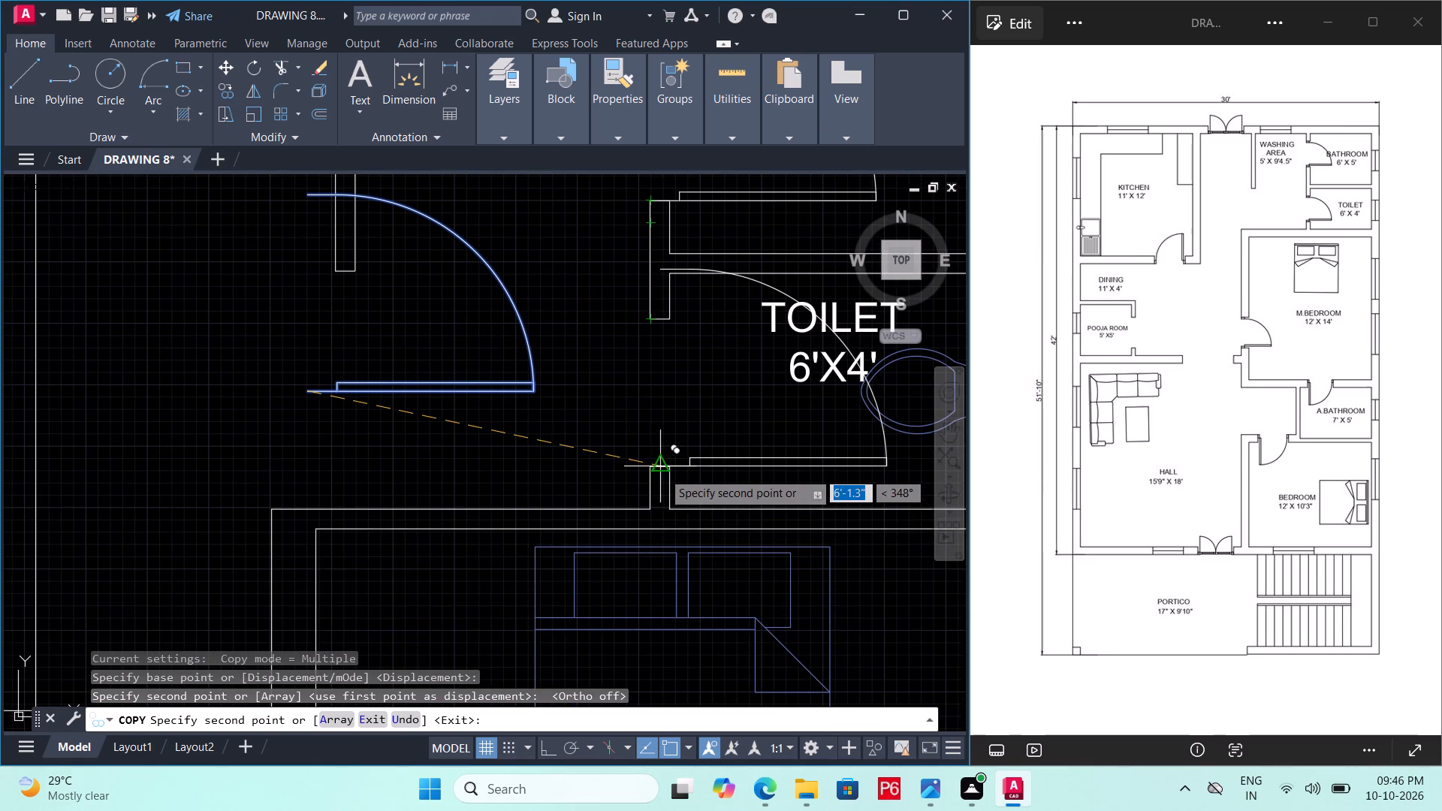
click(647, 471)
Place another copy of the door at the M. Bedroom opening's lower wall corner, finish copying and save the drawing.
middle_drag(671, 529, 650, 317)
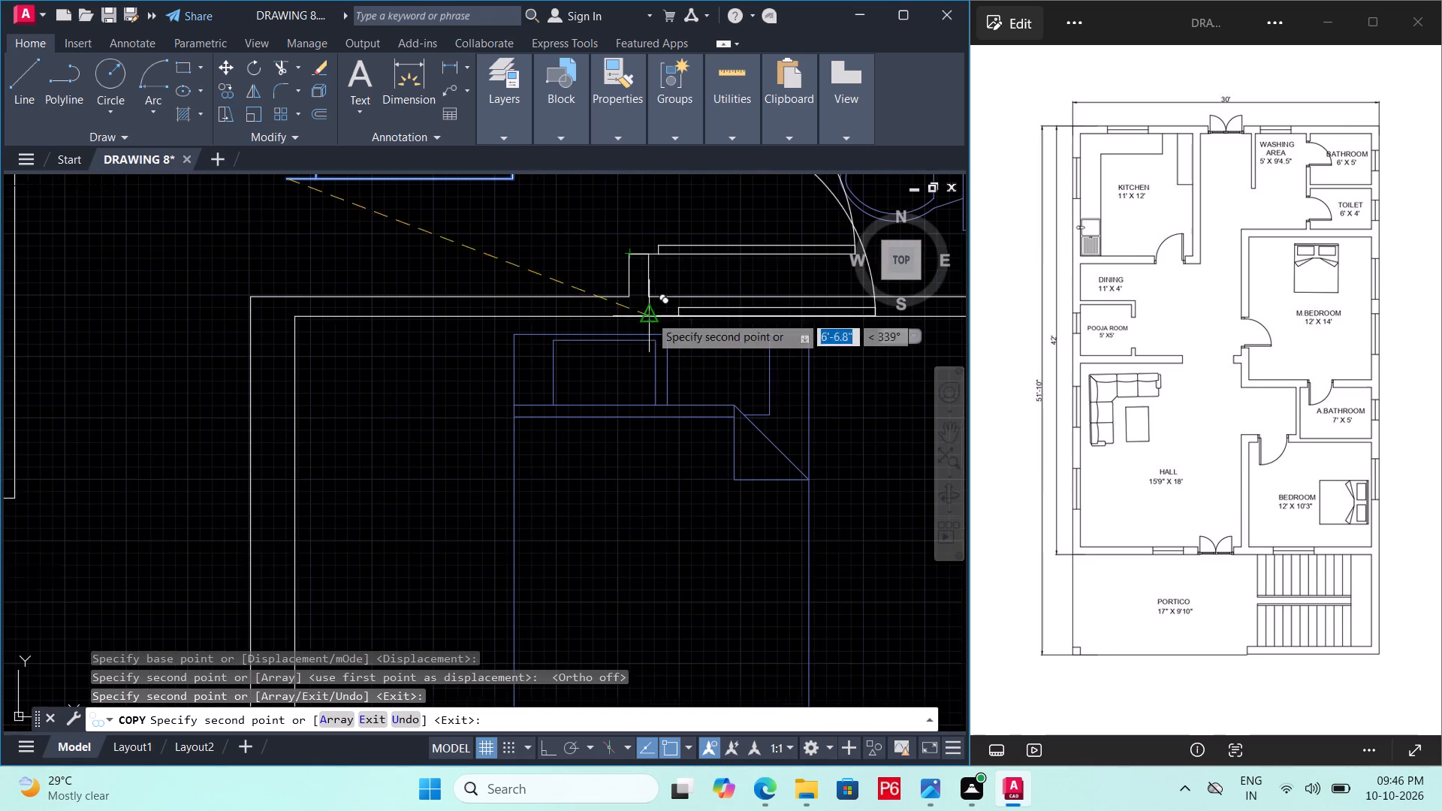
scroll(689, 389, down, 1)
middle_drag(676, 453, 695, 381)
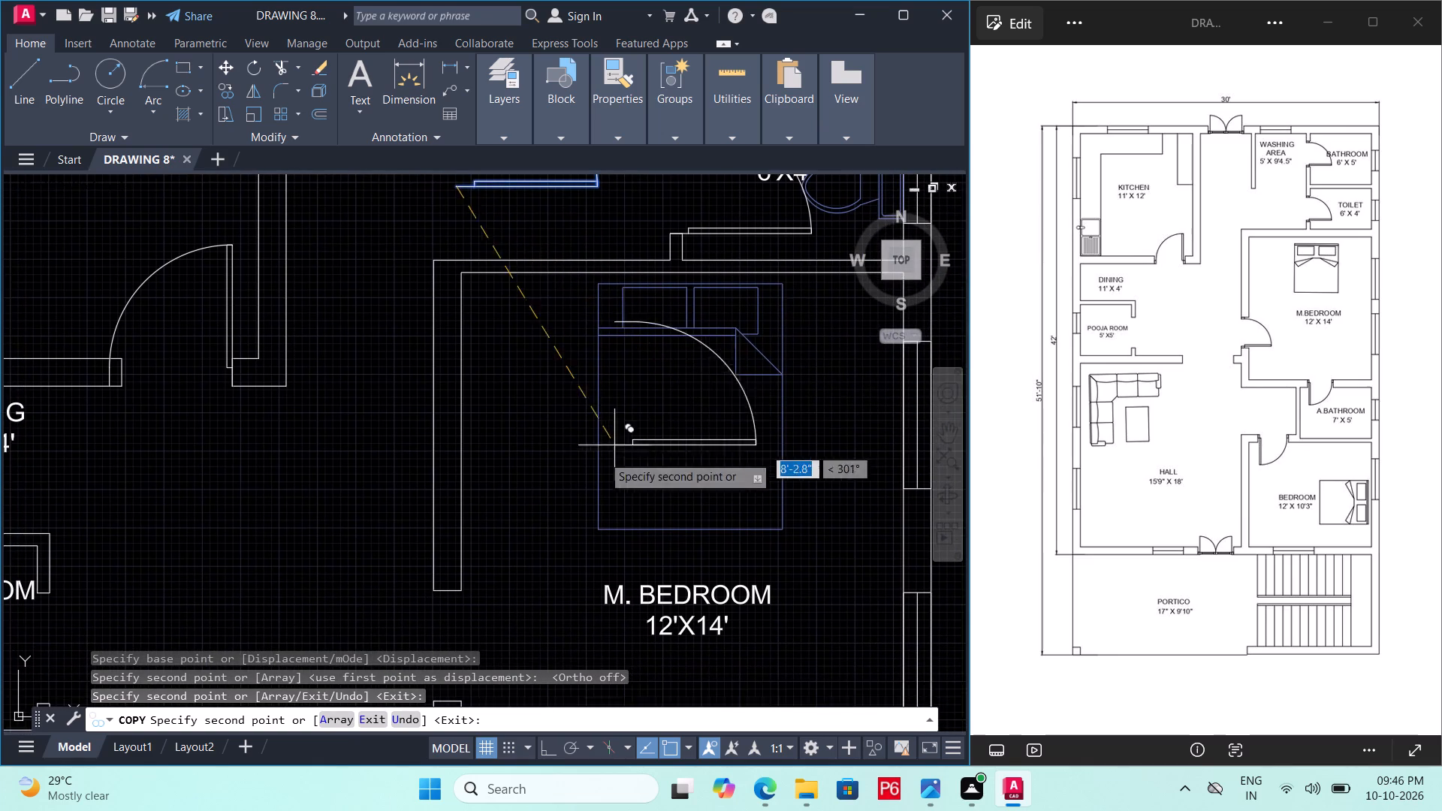
middle_drag(588, 474, 683, 224)
click(529, 455)
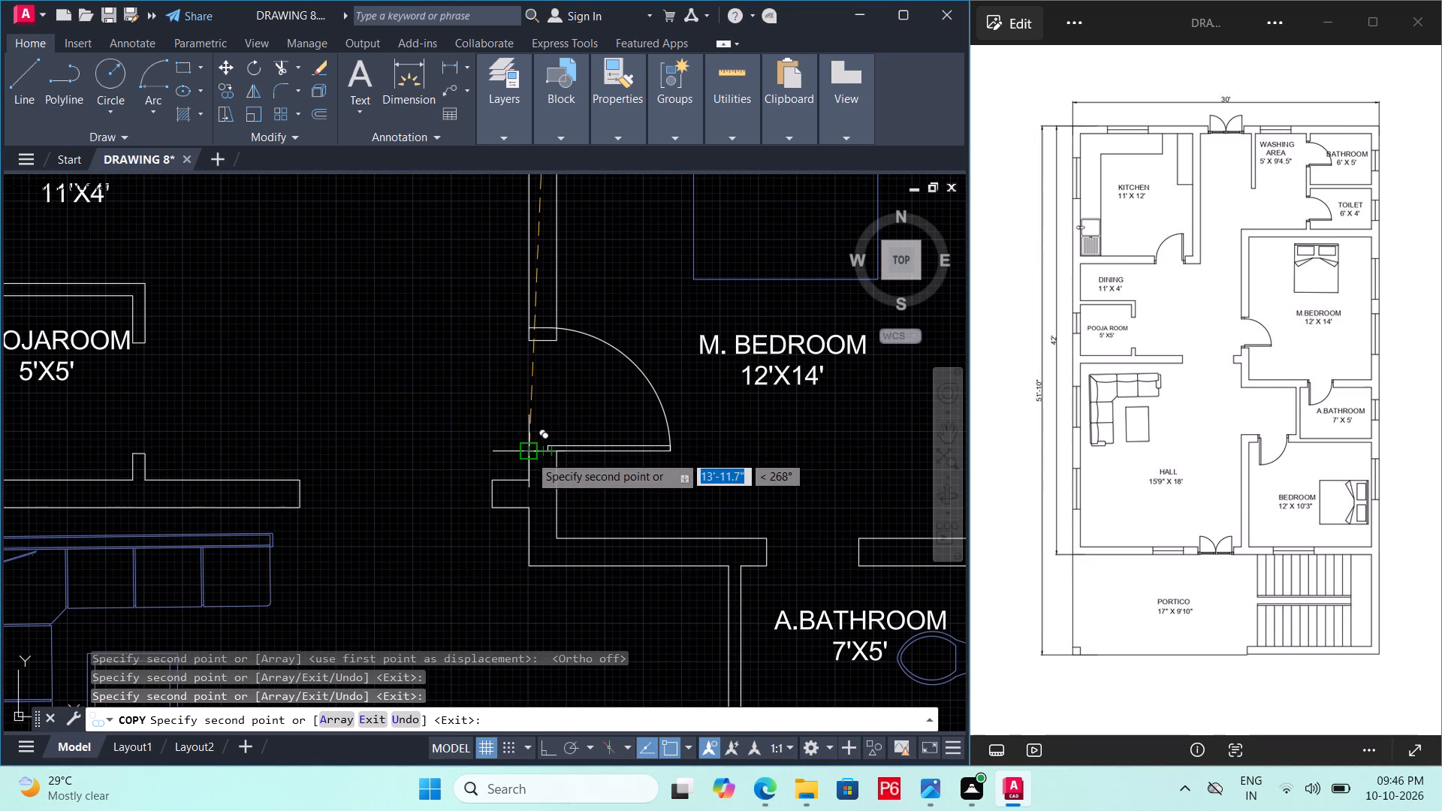
scroll(620, 400, down, 1)
key(ctrl+s)
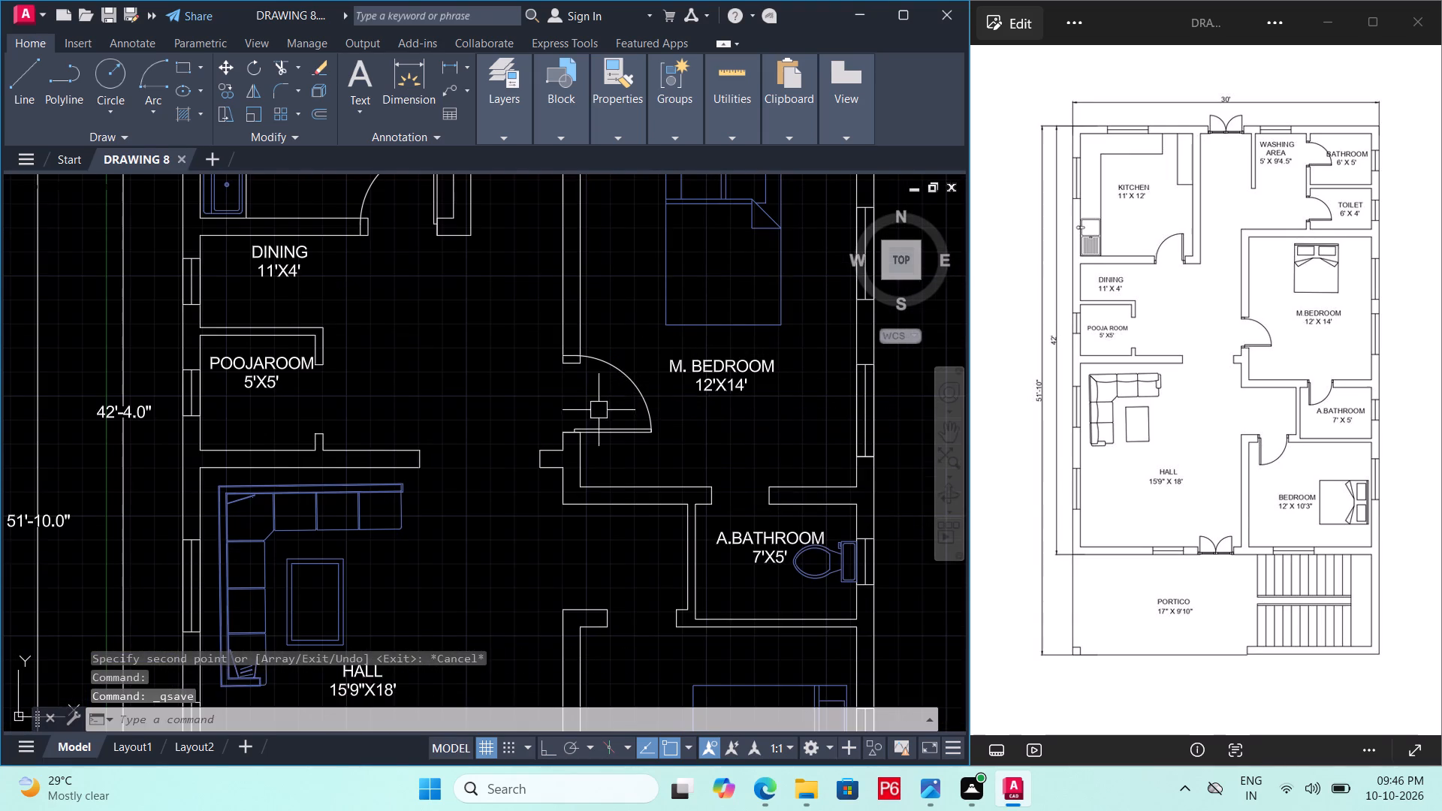
Move the leftover passage door beside the washing area into the open hall space near the bedroom opening.
scroll(598, 410, down, 1)
middle_drag(596, 409, 588, 511)
click(626, 310)
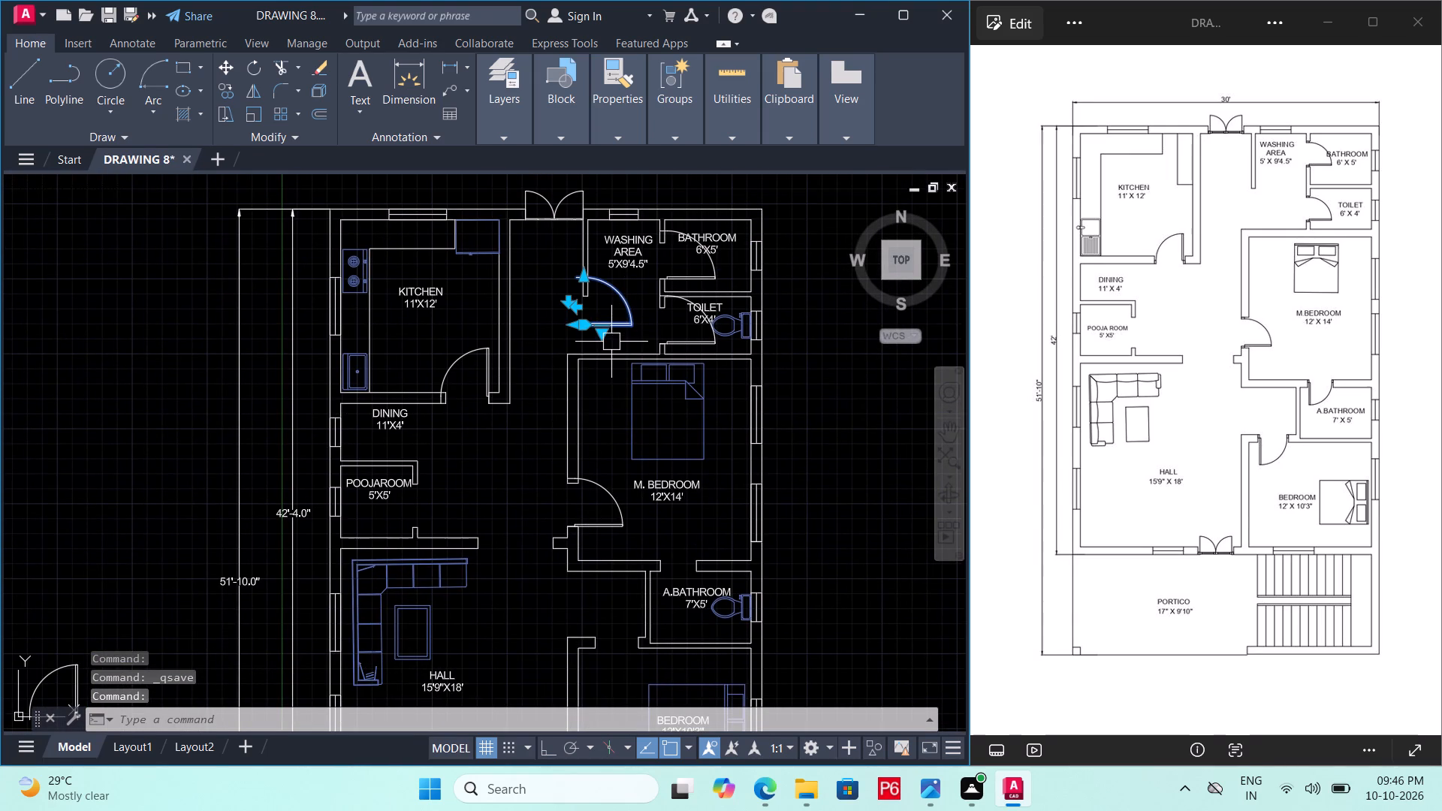
key(m)
key(space)
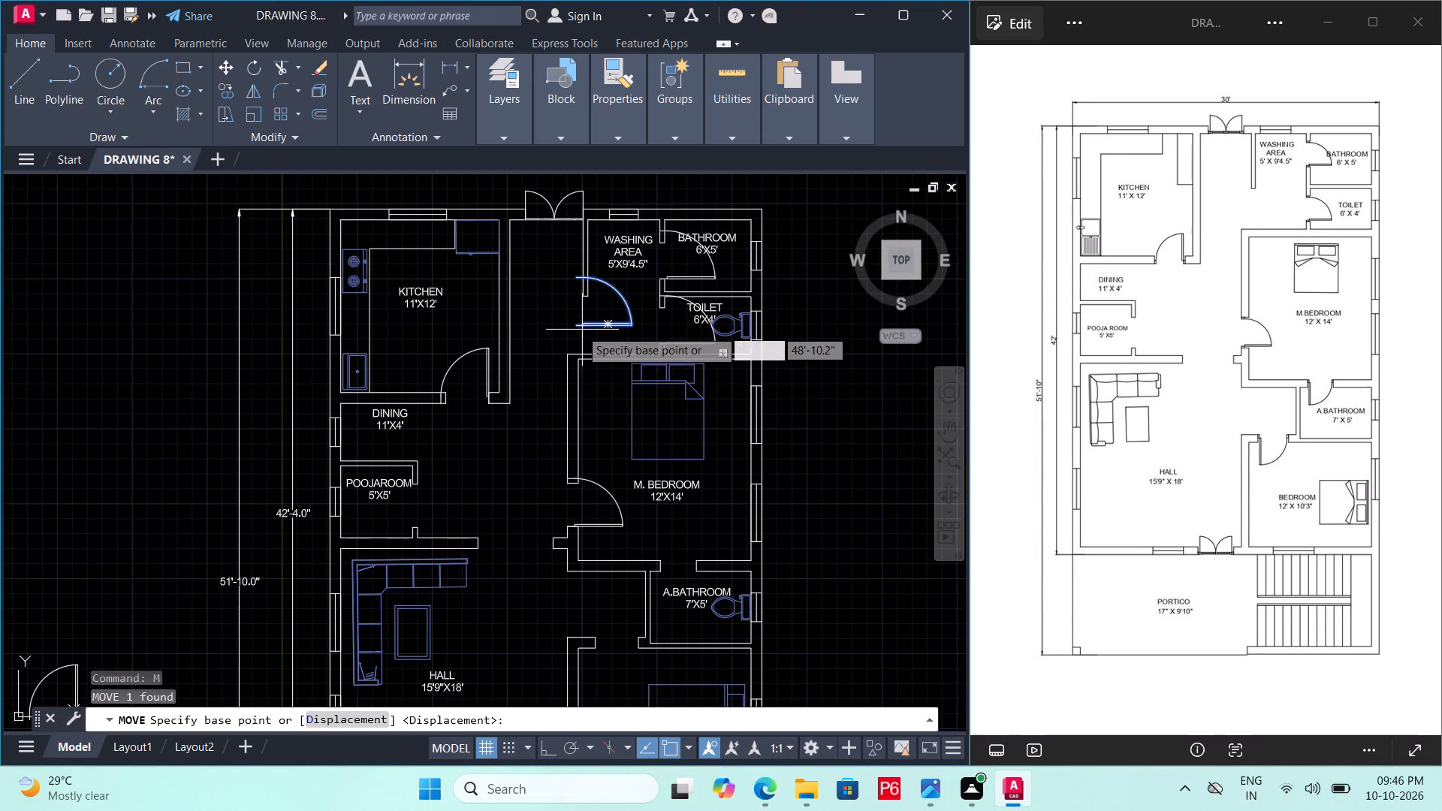
click(580, 329)
middle_drag(610, 493, 598, 249)
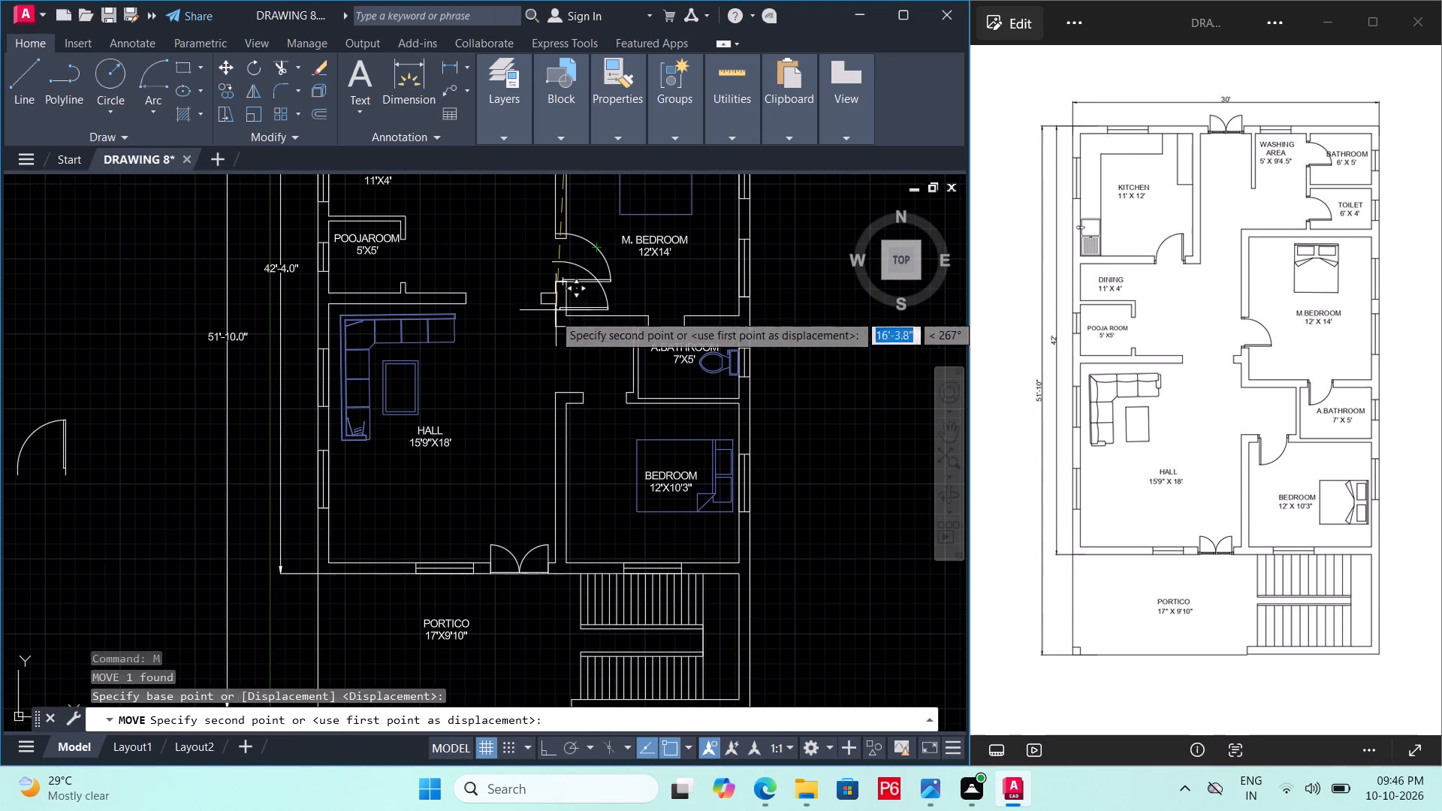
click(505, 384)
key(Escape)
Rotate the hall door 270° about its hinge-side end so its leaf points straight down.
click(505, 384)
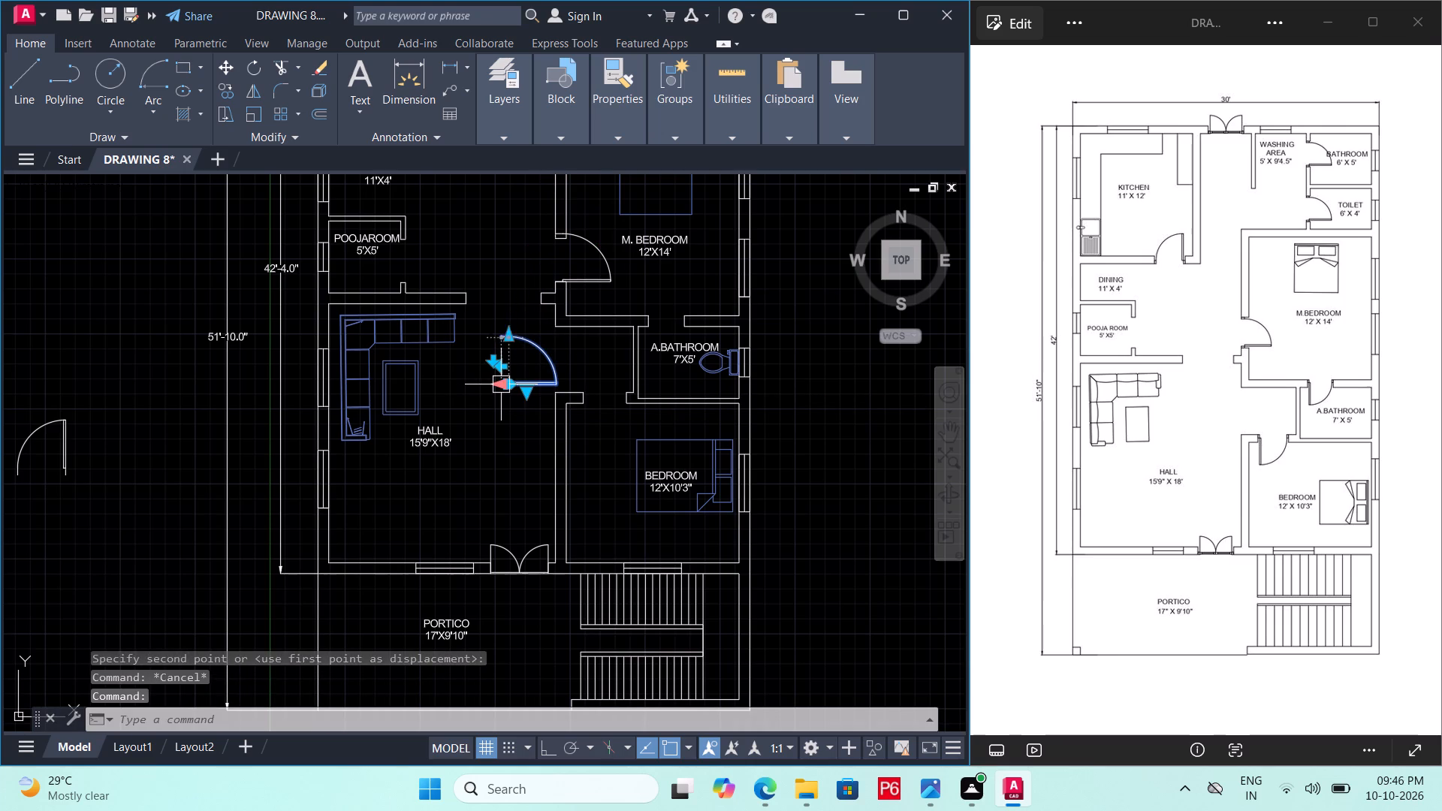
text(RO)
key(space)
scroll(501, 394, up, 2)
click(498, 374)
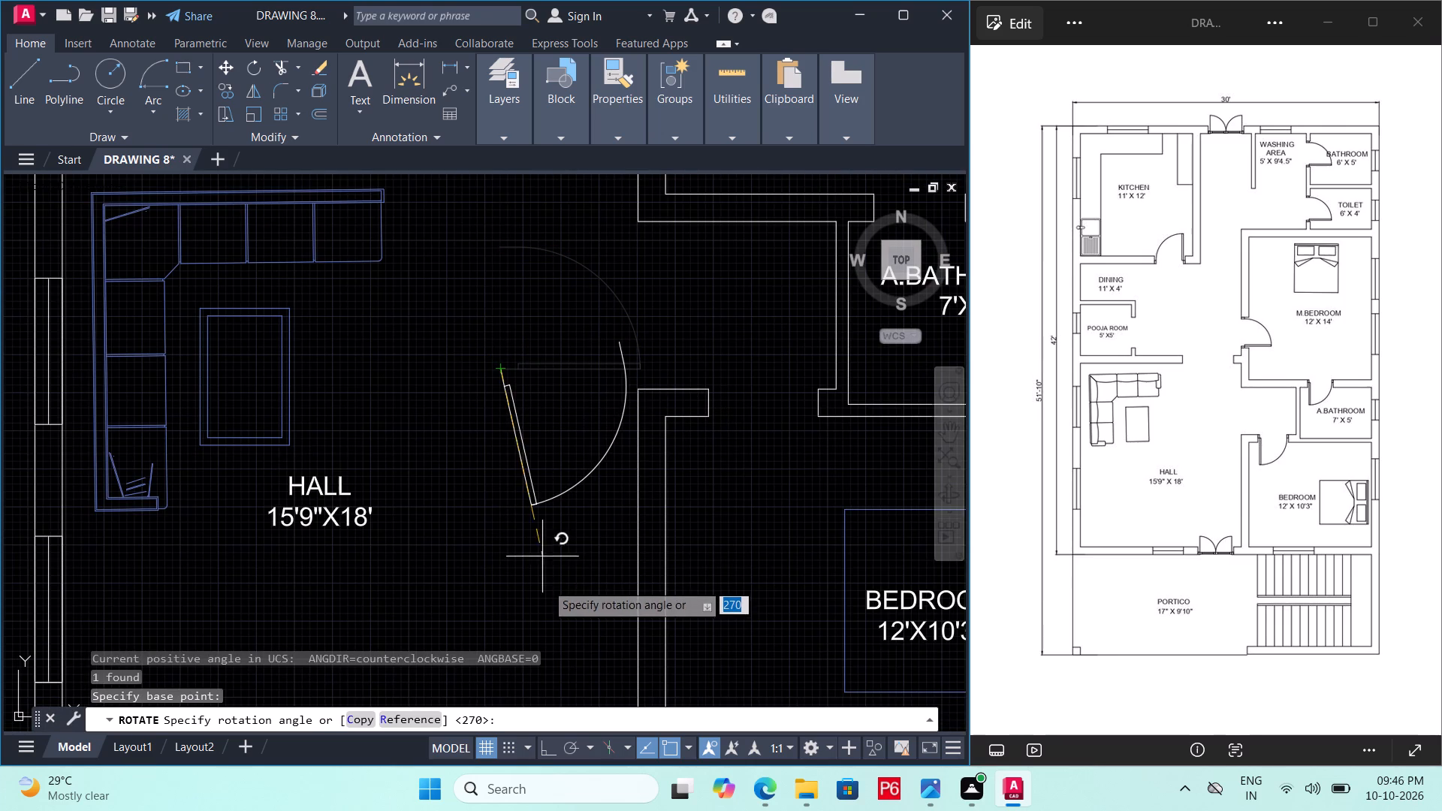
key(F8)
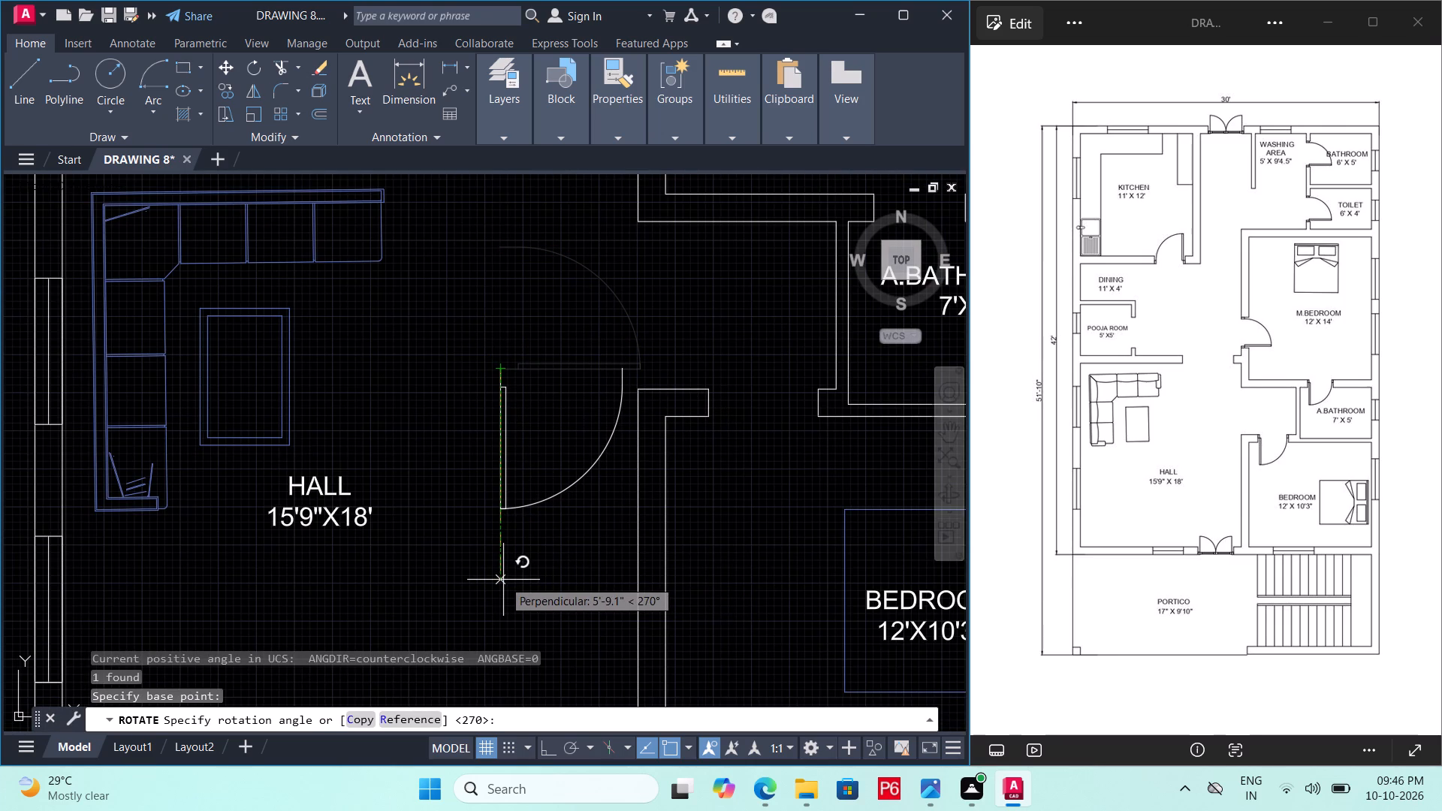
click(526, 604)
Copy the rotated hall door from its hinge-side end to the hall-side wall corner of the bedroom opening.
click(538, 502)
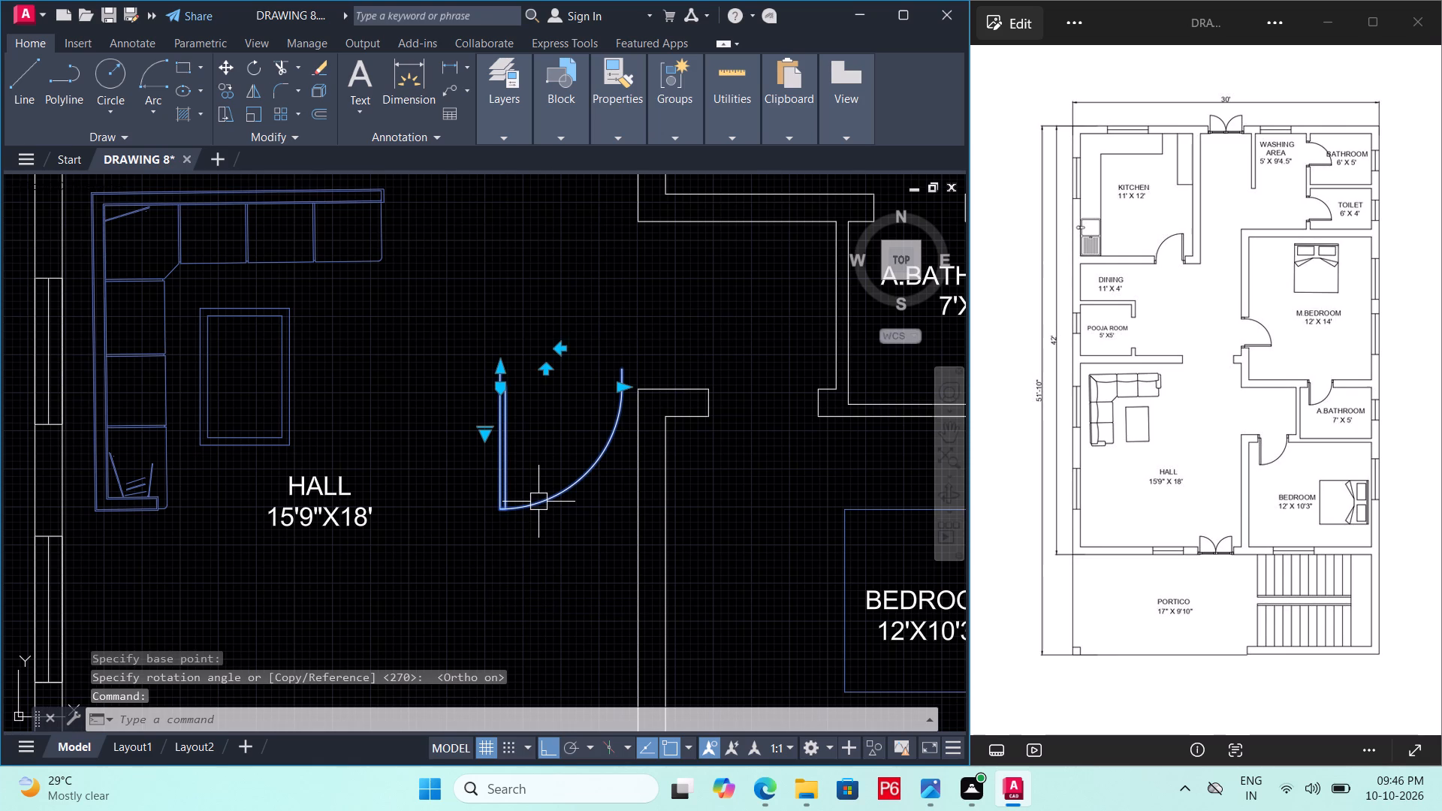
text(CO)
key(space)
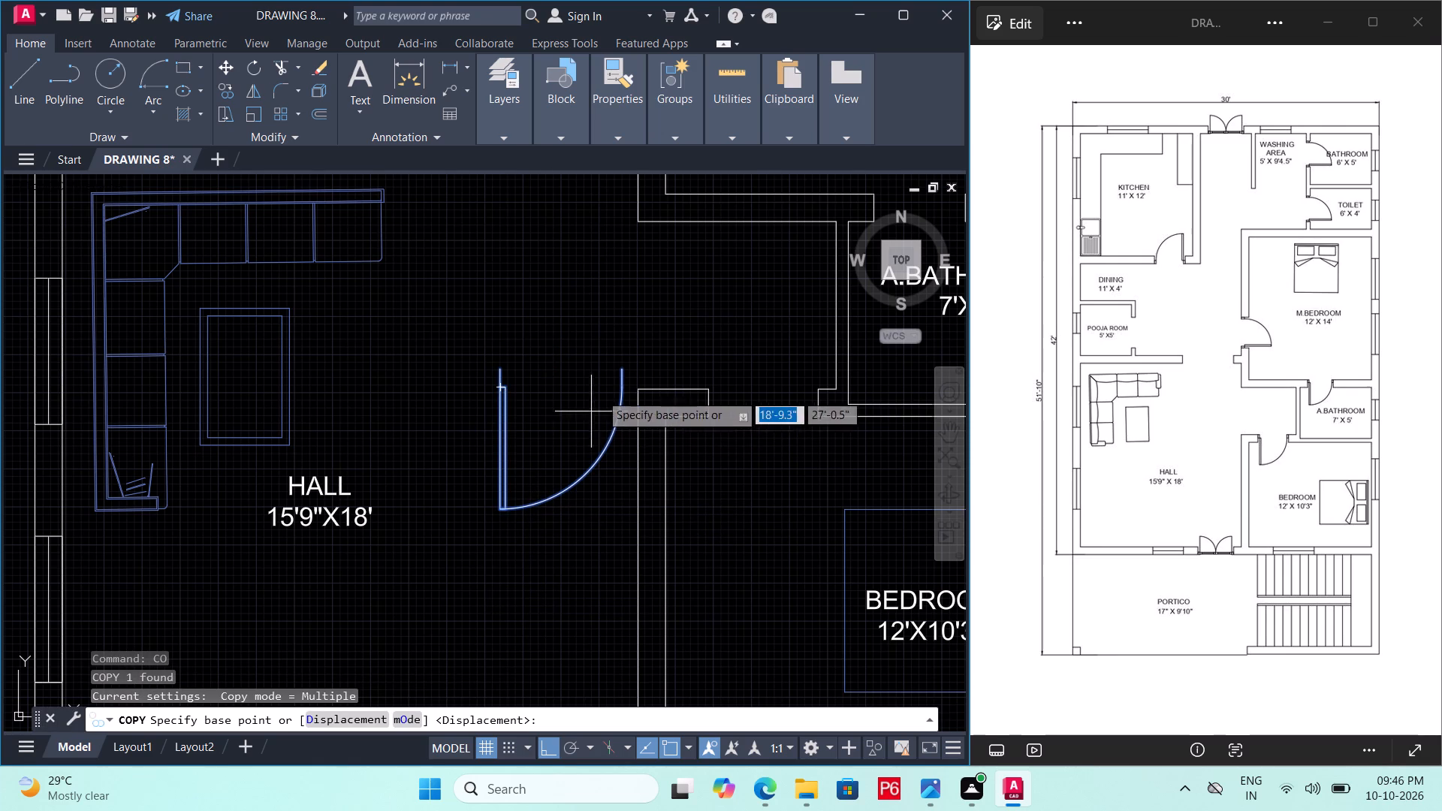
double_click(499, 367)
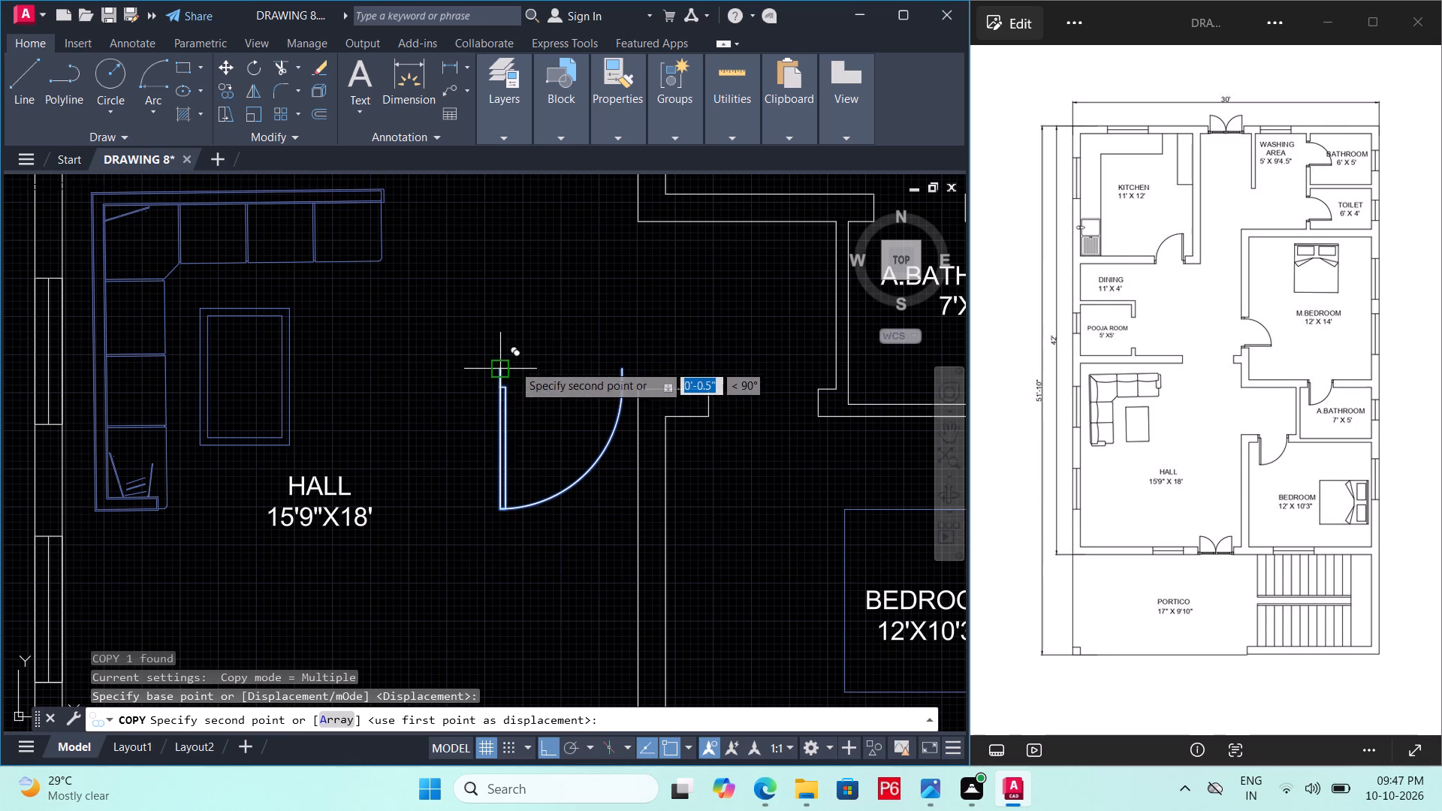
middle_drag(645, 354, 233, 417)
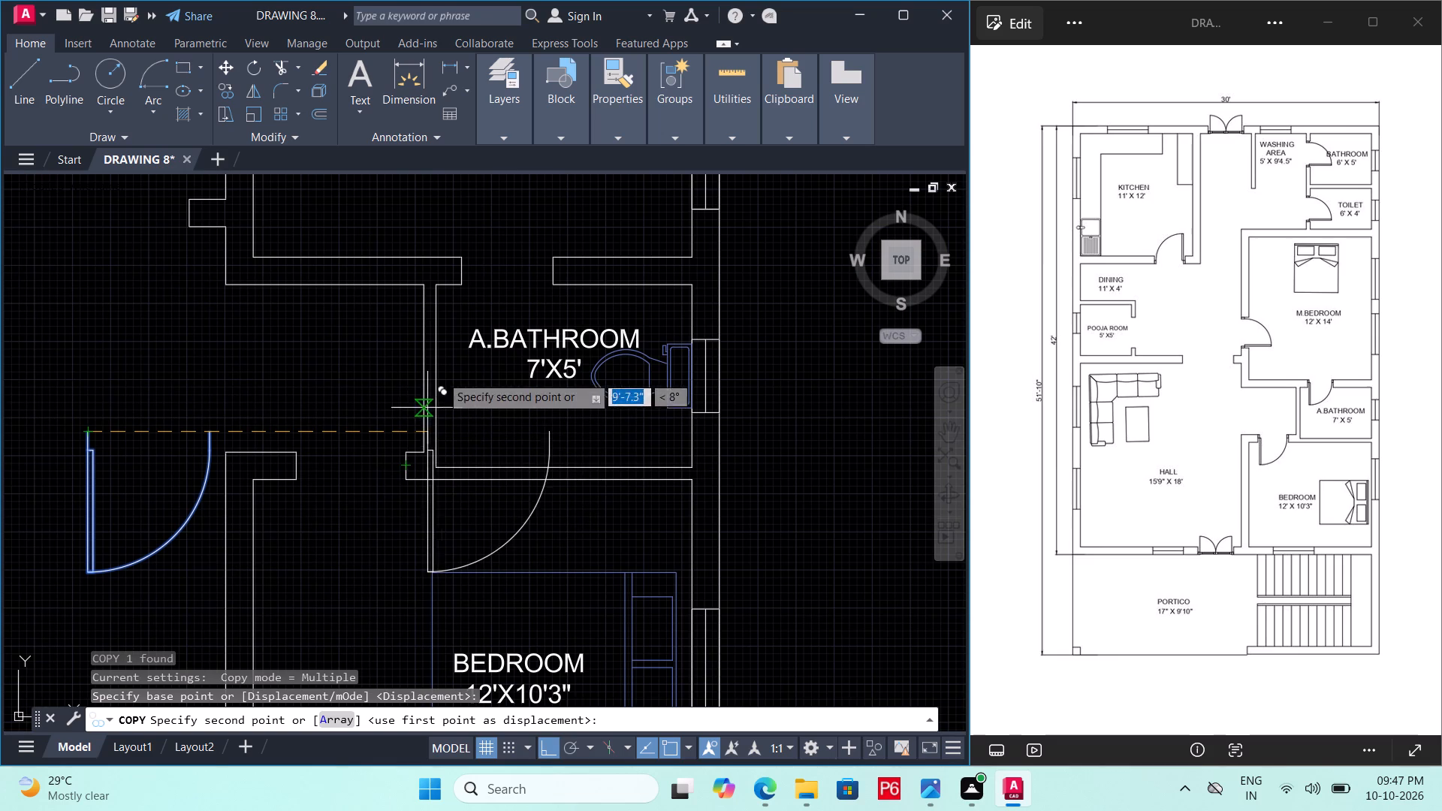
key(F8)
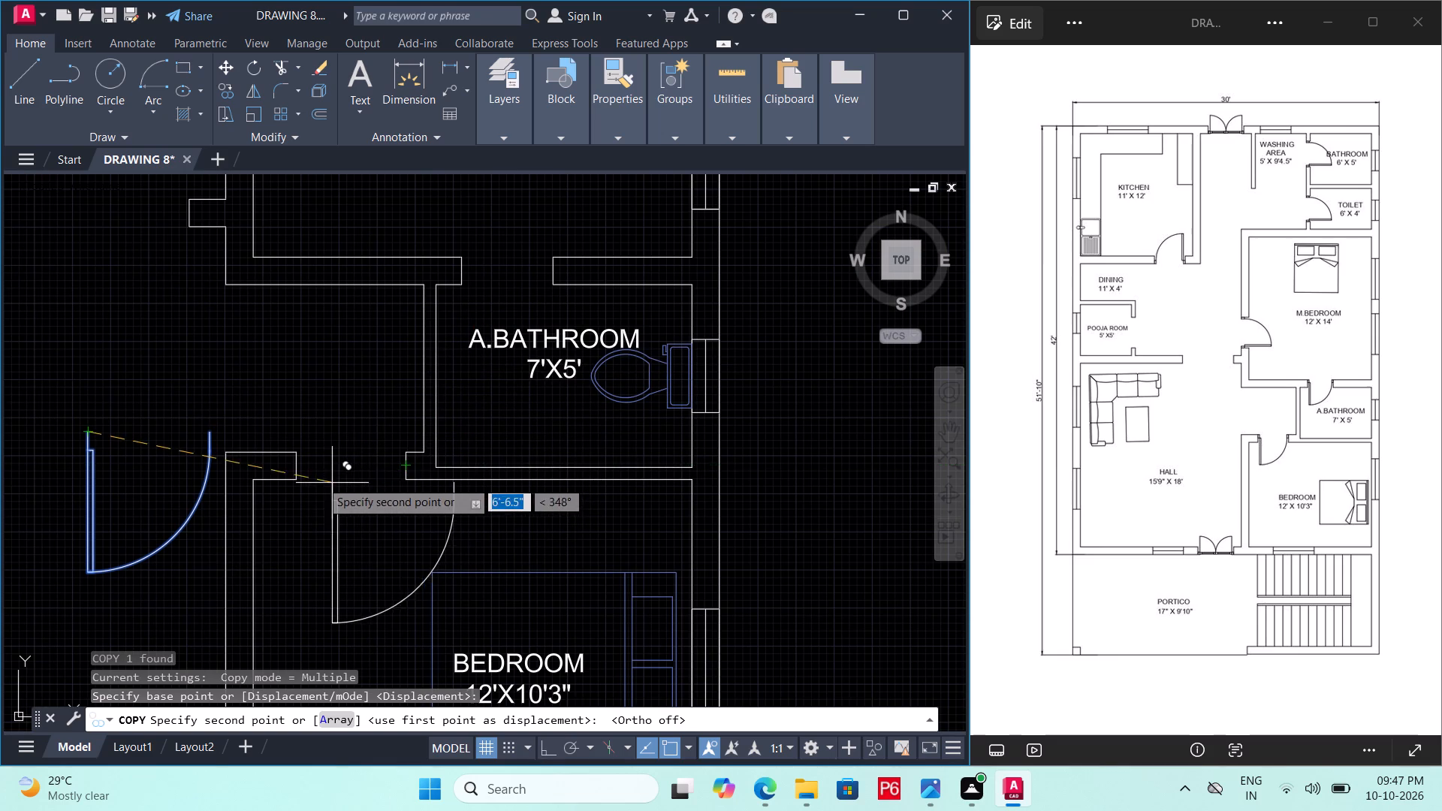
scroll(316, 462, up, 1)
double_click(284, 448)
Place another copy at the A. Bathroom opening's wall corner on the M. Bedroom side, finish copying and save the drawing.
middle_drag(476, 331, 469, 373)
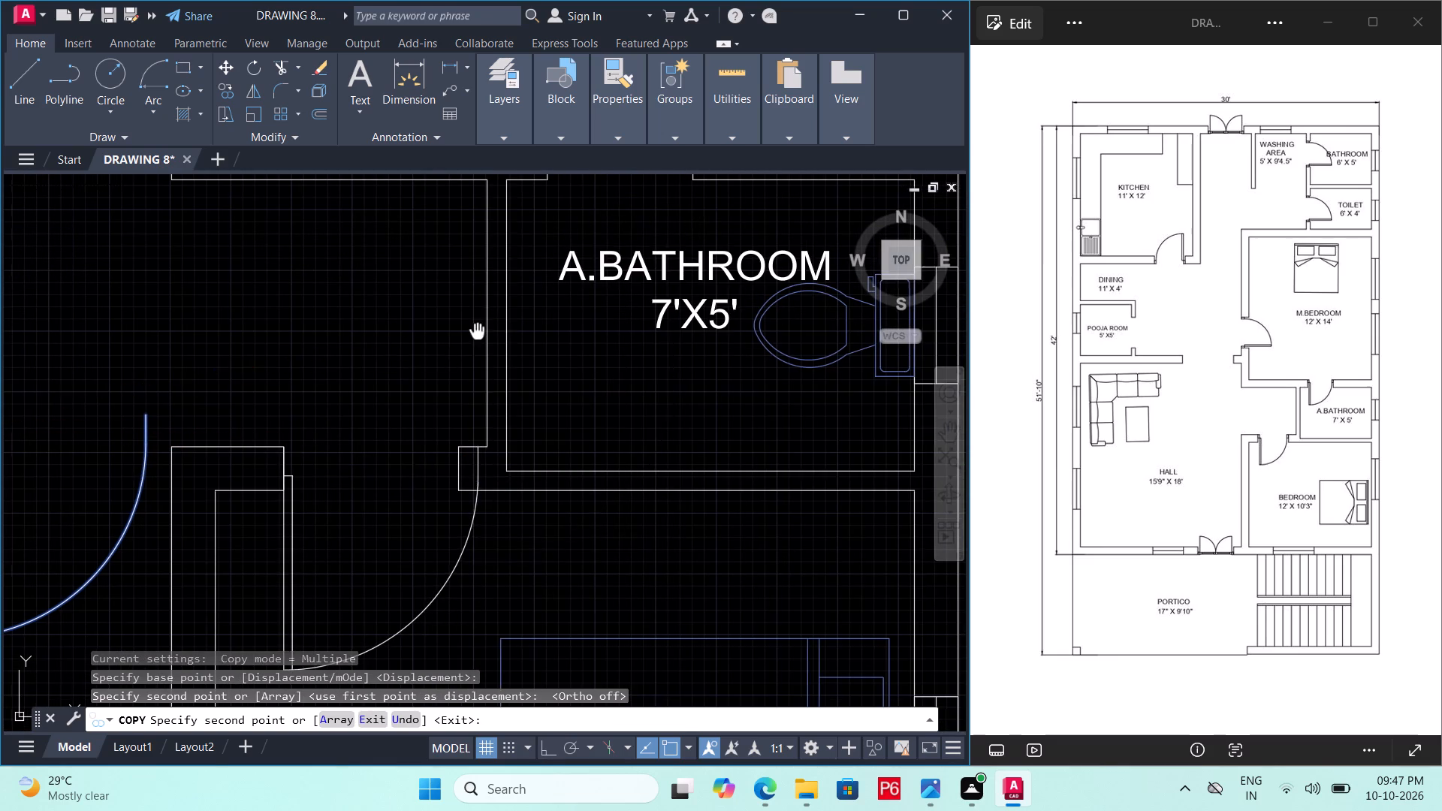
middle_drag(469, 373, 453, 529)
click(526, 330)
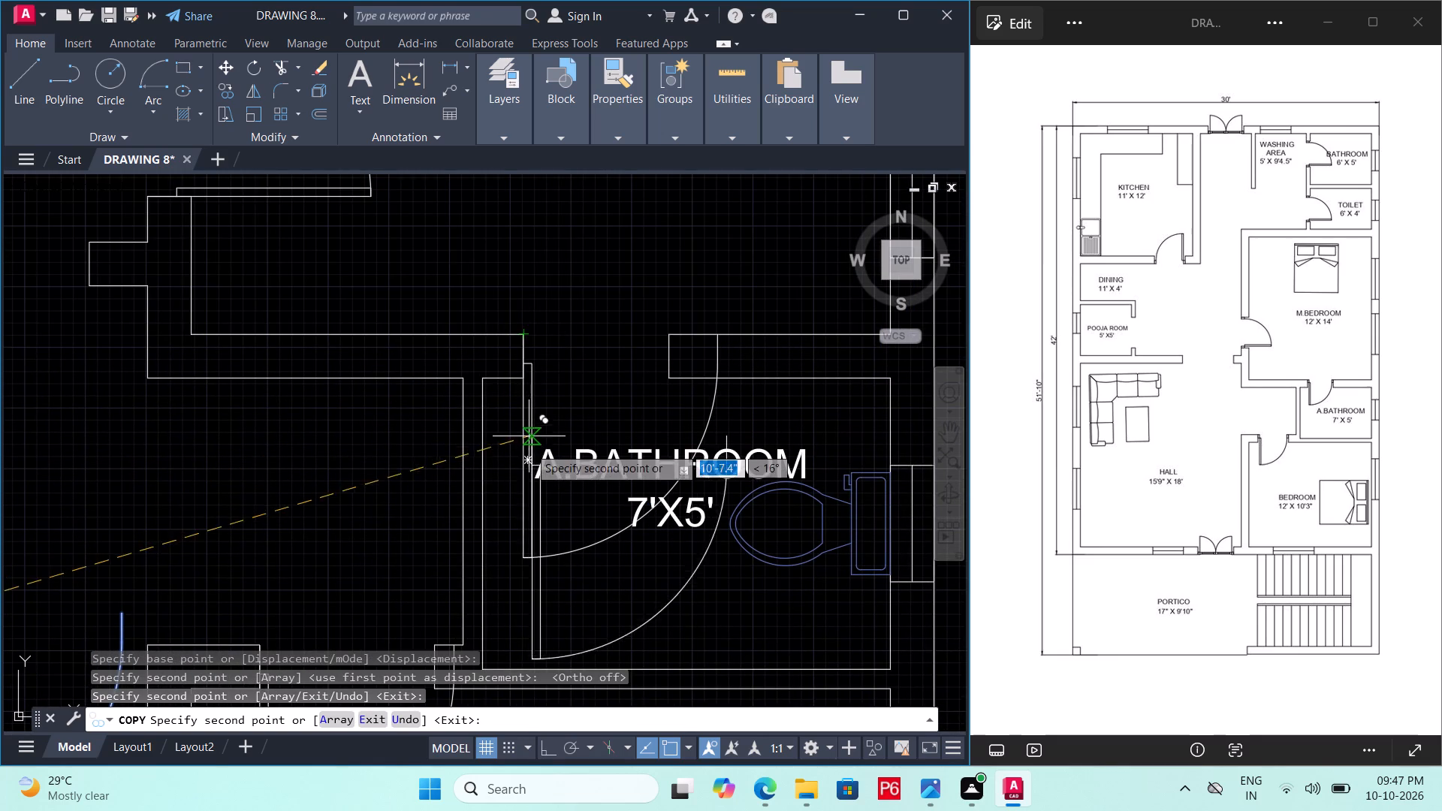
key(Escape)
middle_drag(532, 465, 581, 476)
key(ctrl+s)
key(ctrl+s)
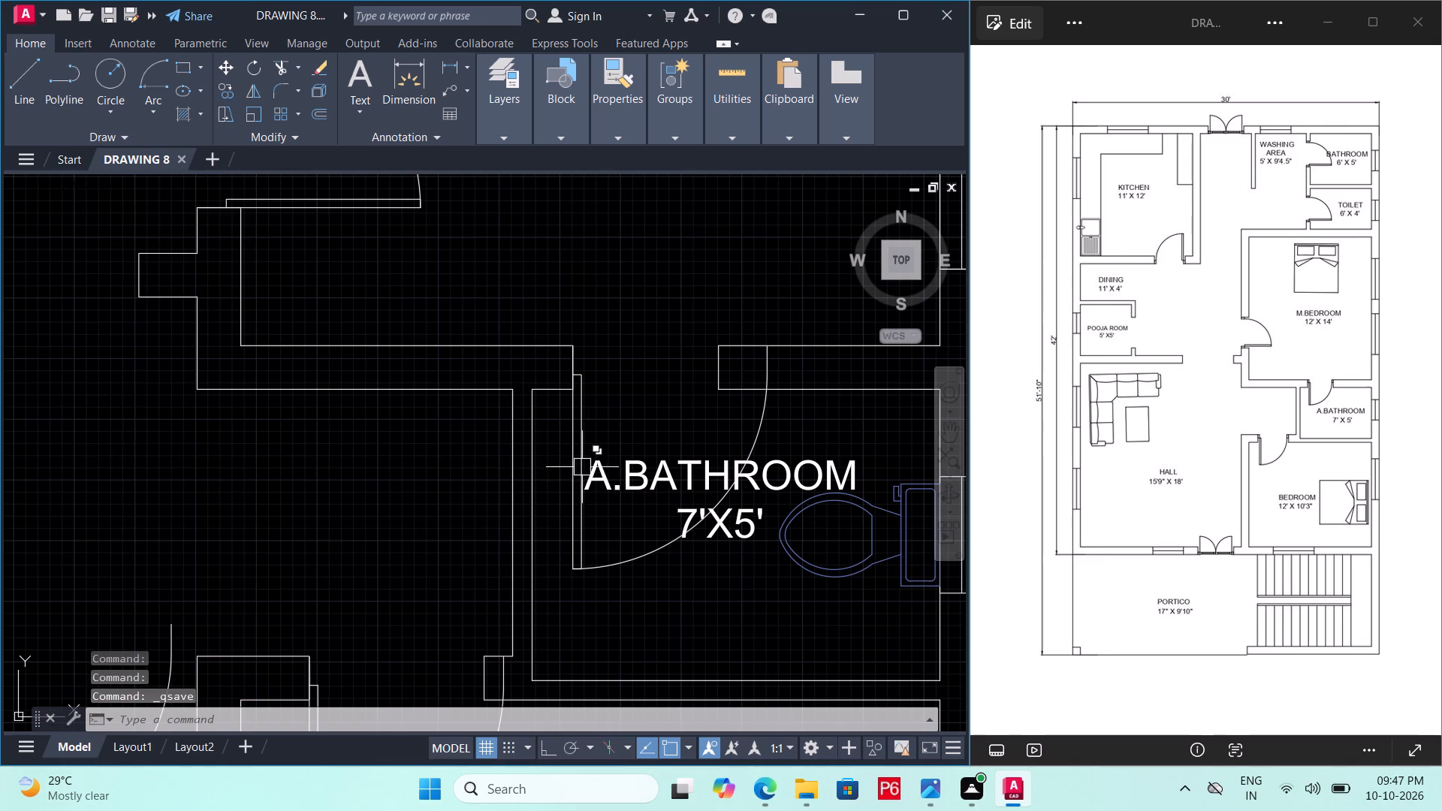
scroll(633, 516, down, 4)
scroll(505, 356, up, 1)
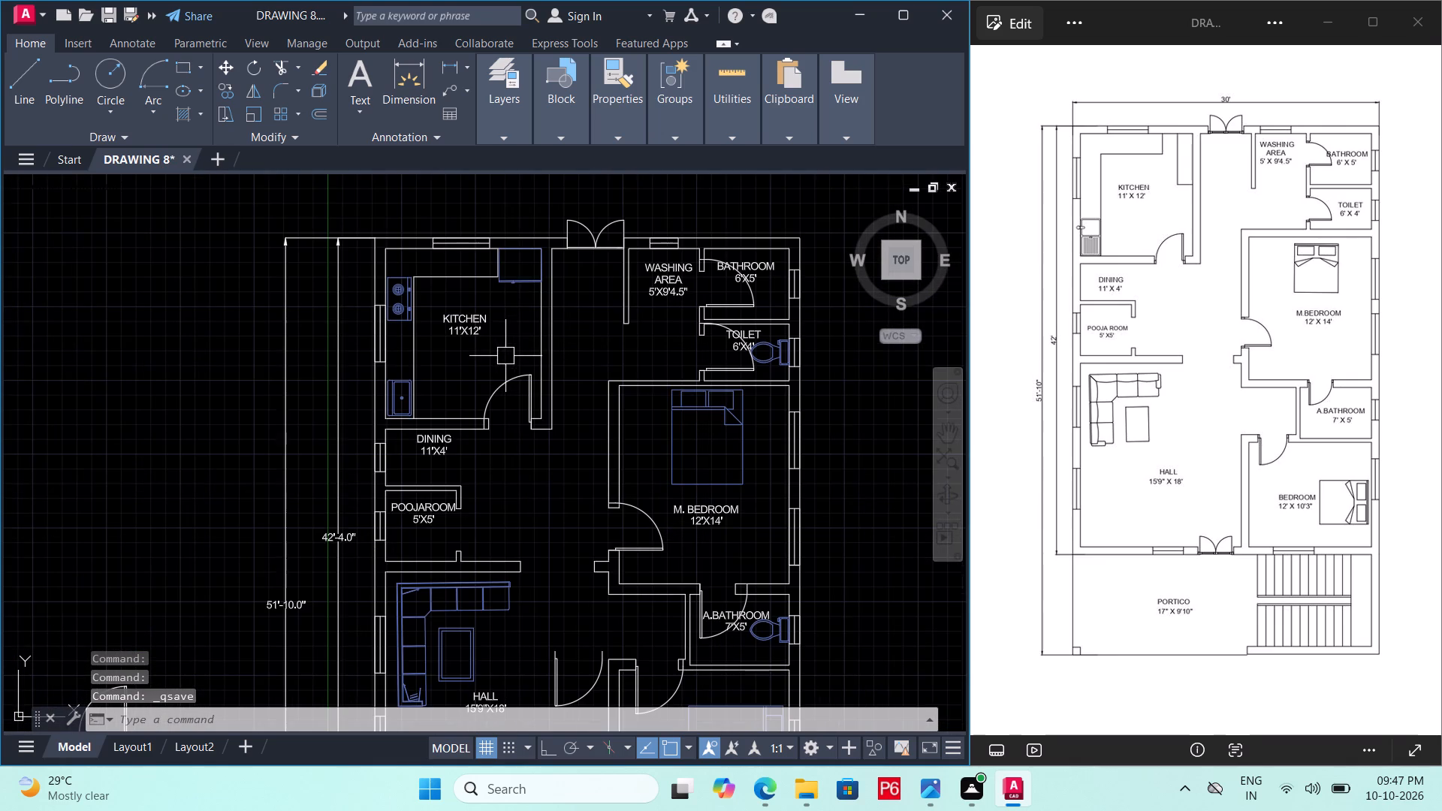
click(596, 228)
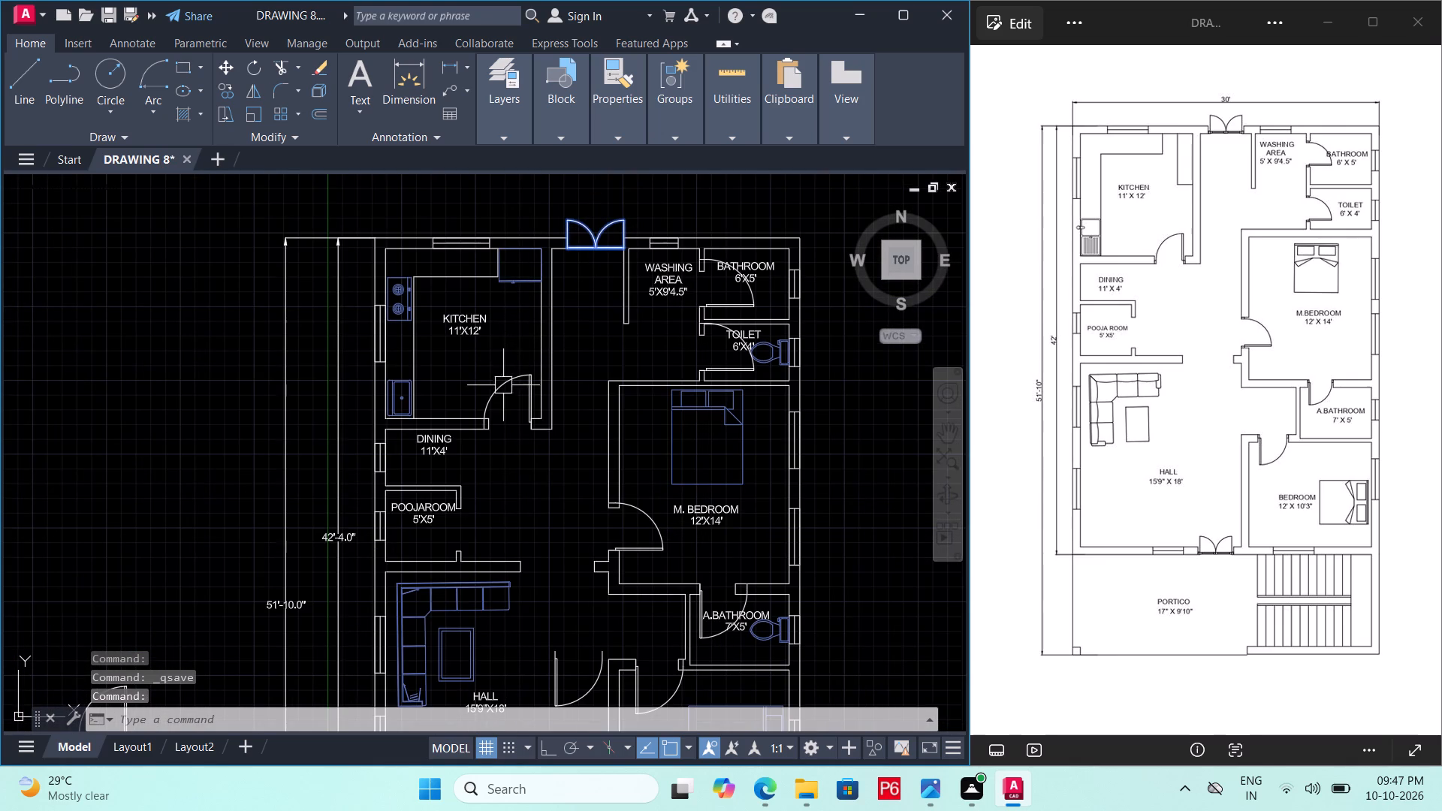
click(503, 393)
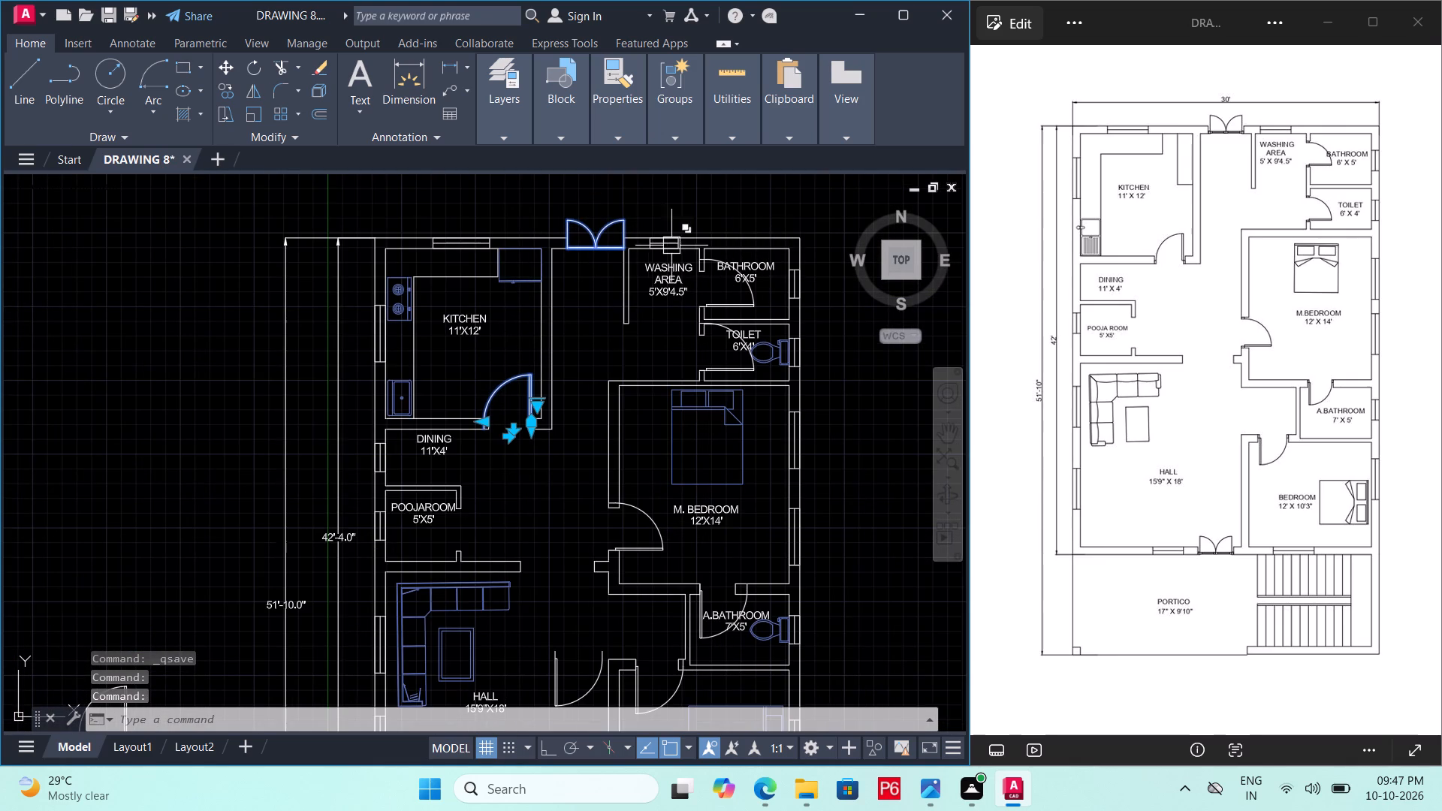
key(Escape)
Make the window layer the current layer.
click(512, 140)
click(624, 160)
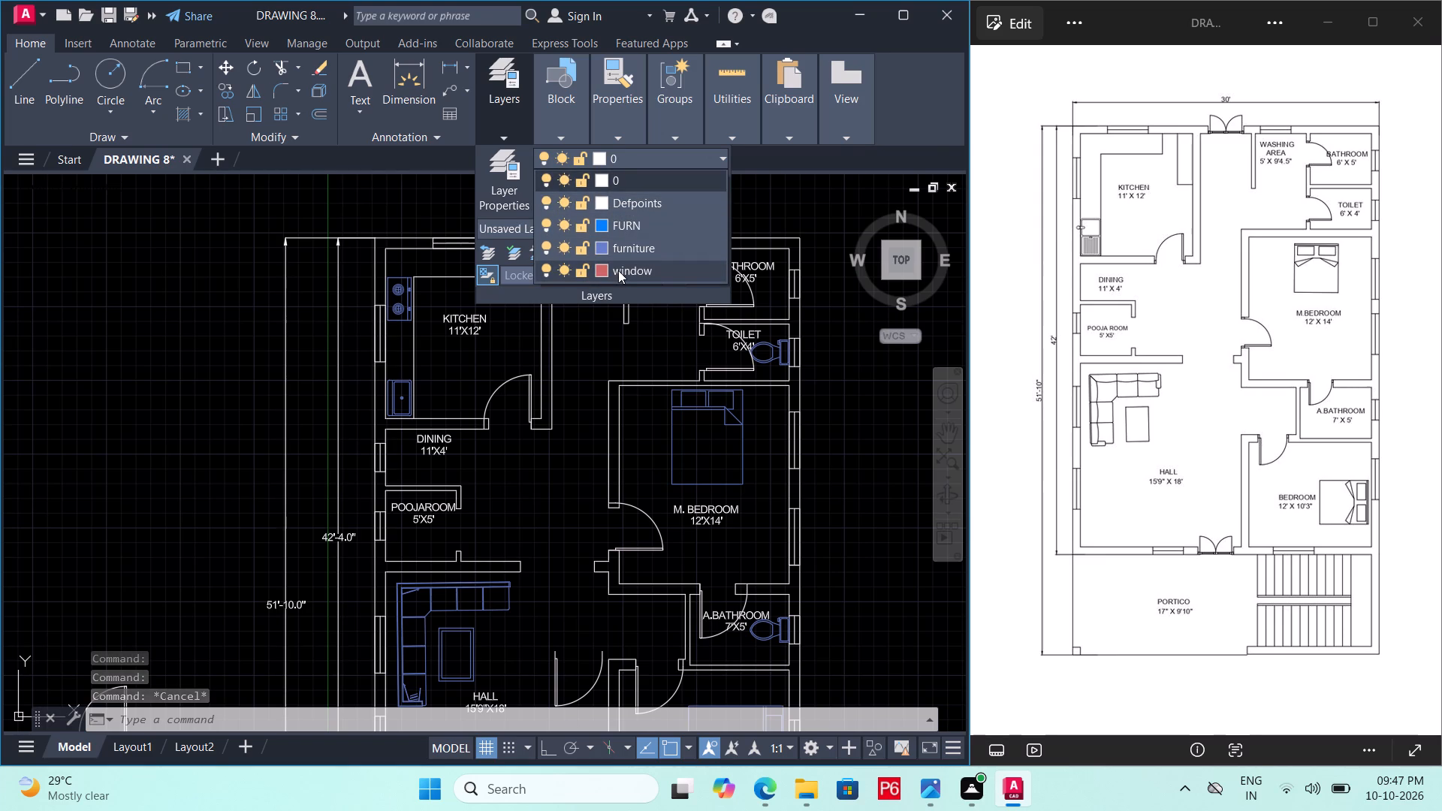
click(618, 270)
key(Escape)
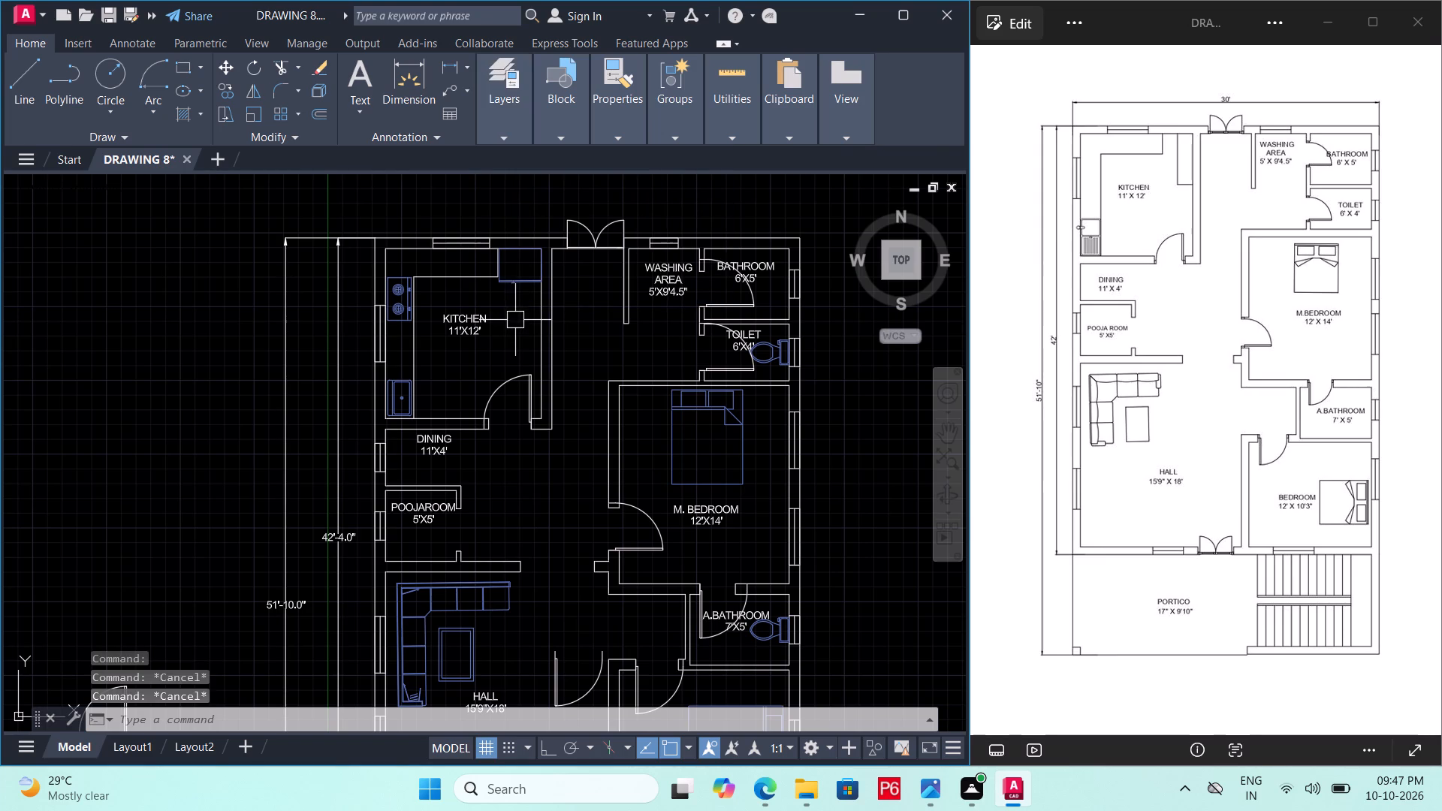
Select the double door in the top outer wall, the Bathroom door, and the Washing Area and Kitchen windows in that wall.
click(597, 238)
scroll(598, 255, up, 3)
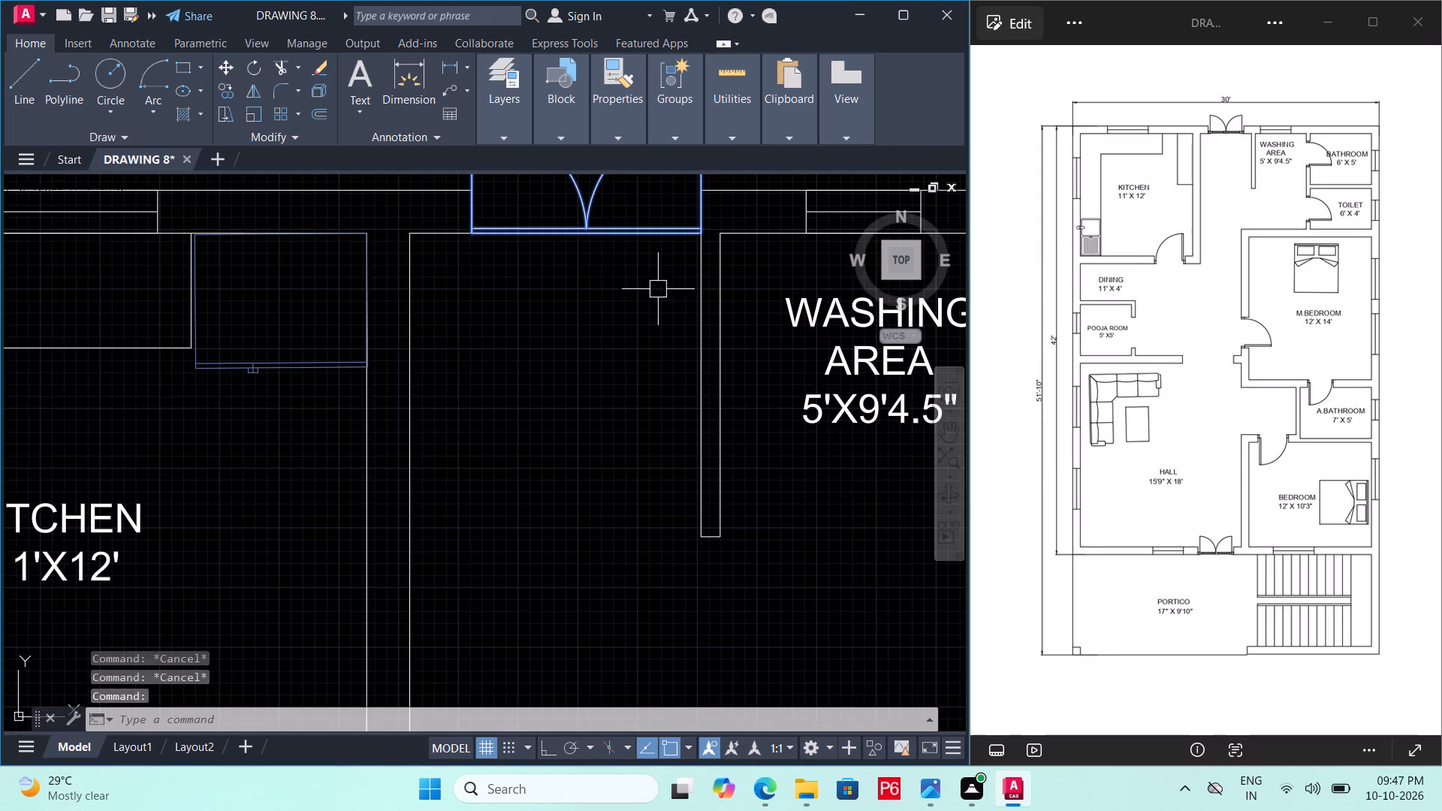
scroll(566, 318, down, 1)
middle_drag(562, 318, 454, 318)
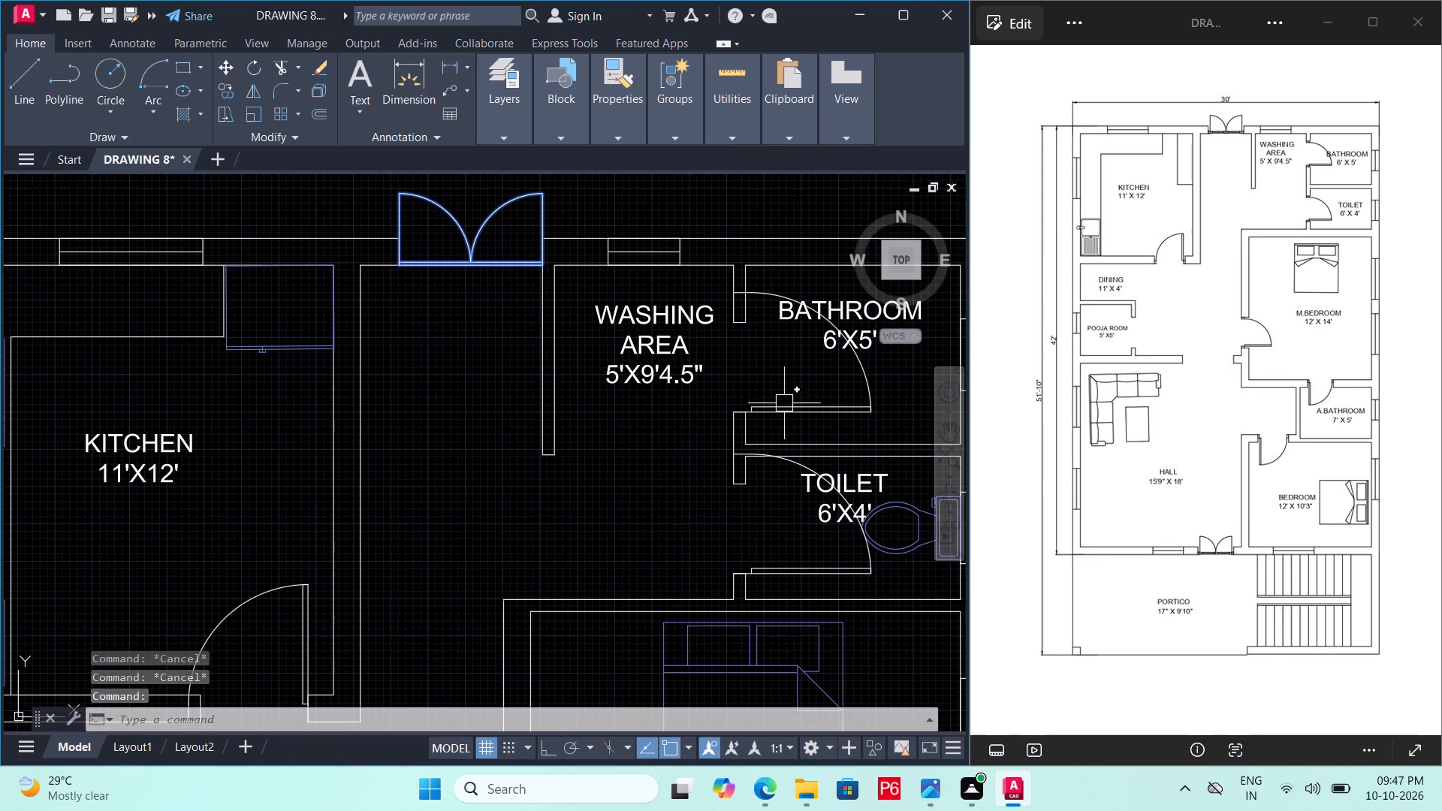
click(784, 403)
scroll(650, 246, up, 2)
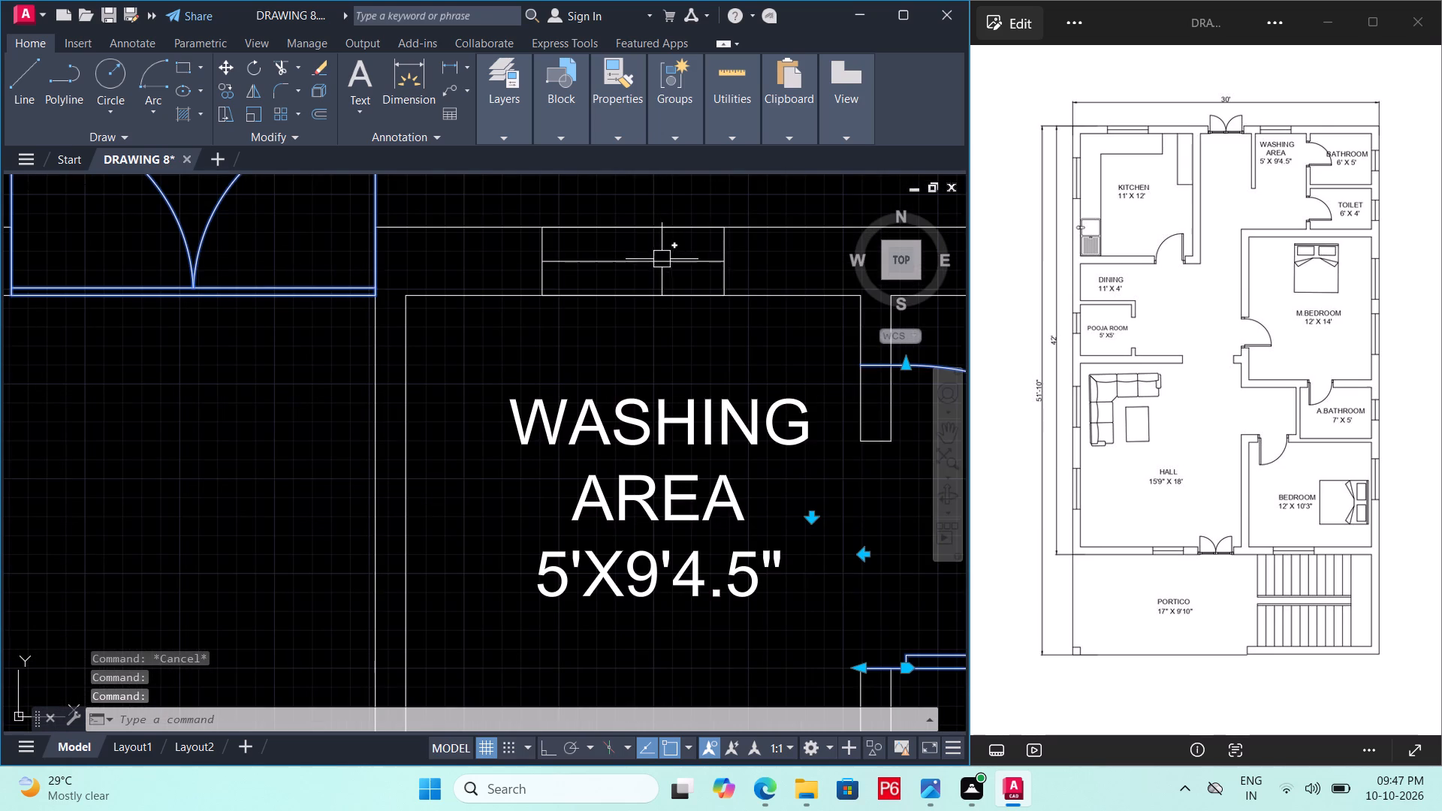
click(662, 263)
scroll(551, 262, down, 3)
scroll(270, 275, up, 3)
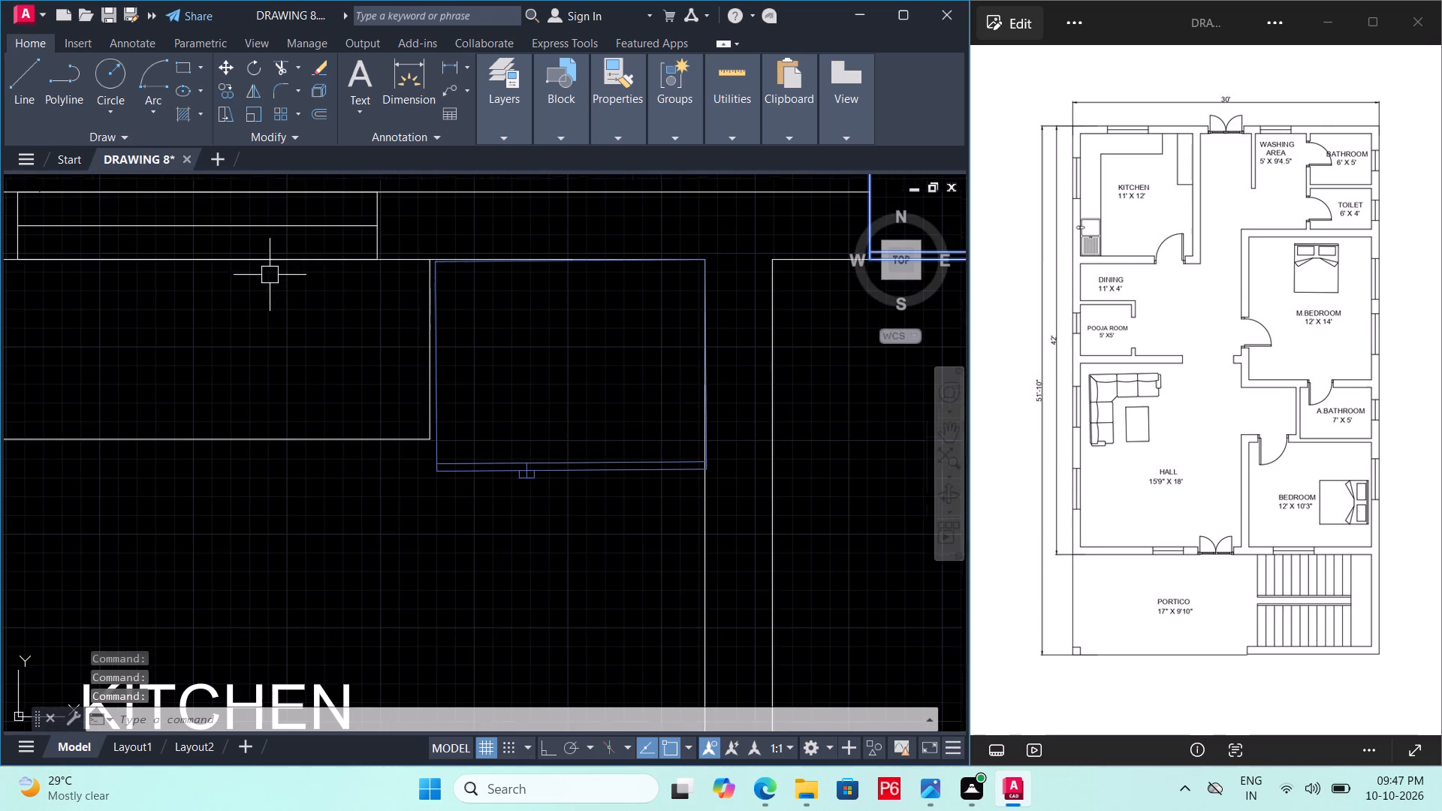
double_click(380, 235)
Add the Kitchen door and the window in the Kitchen's left outer wall to the selection, and dismiss the quick properties.
scroll(404, 246, down, 4)
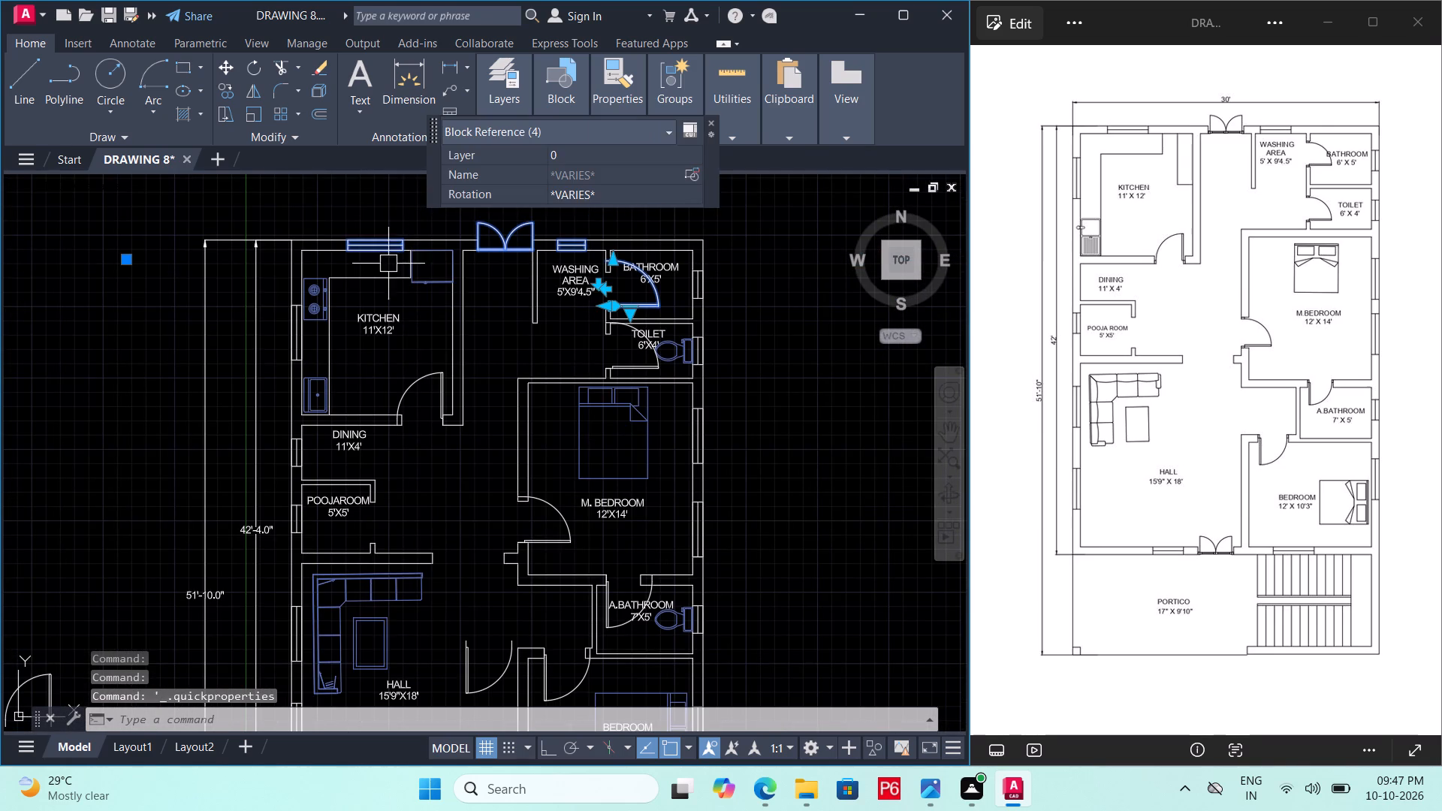
scroll(309, 344, up, 2)
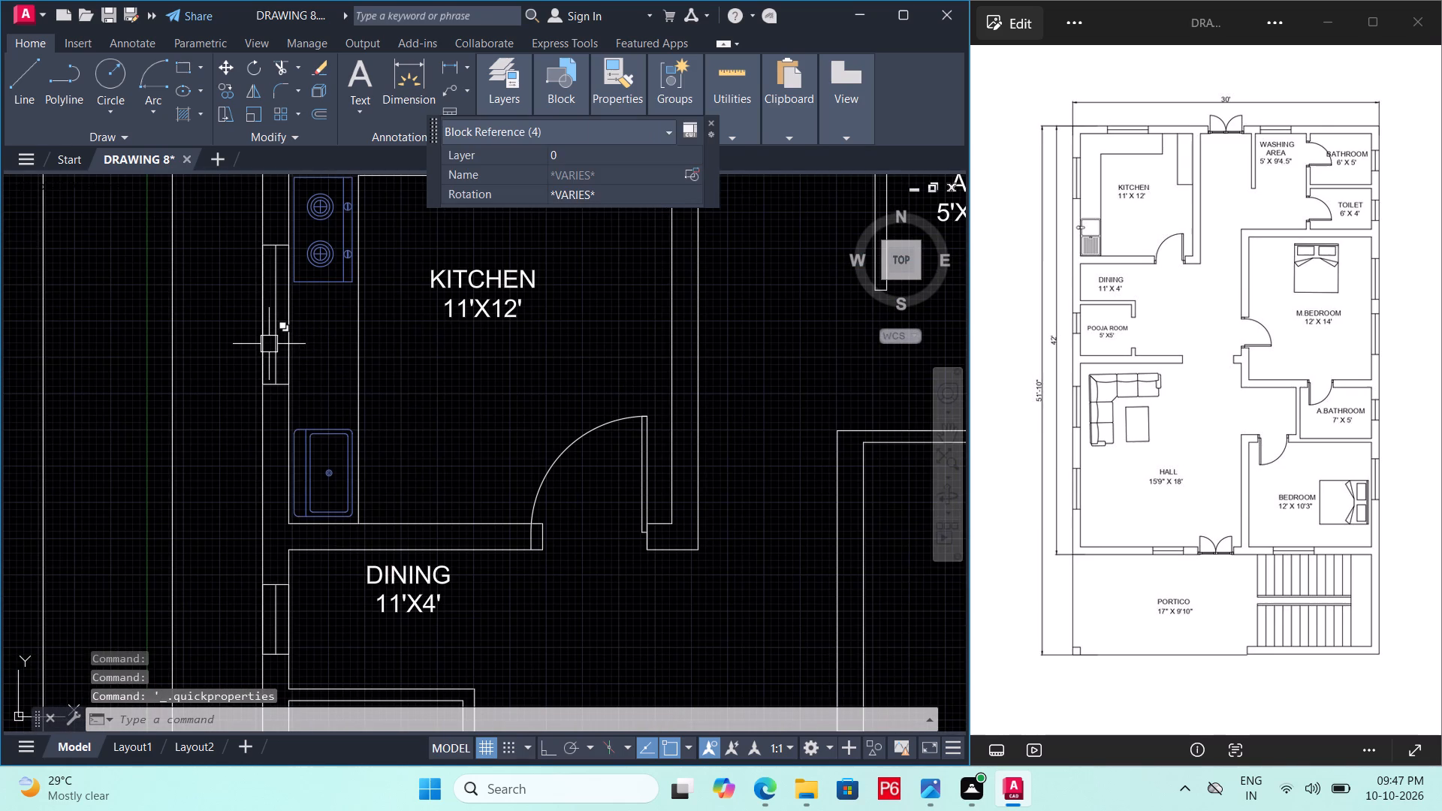
click(269, 344)
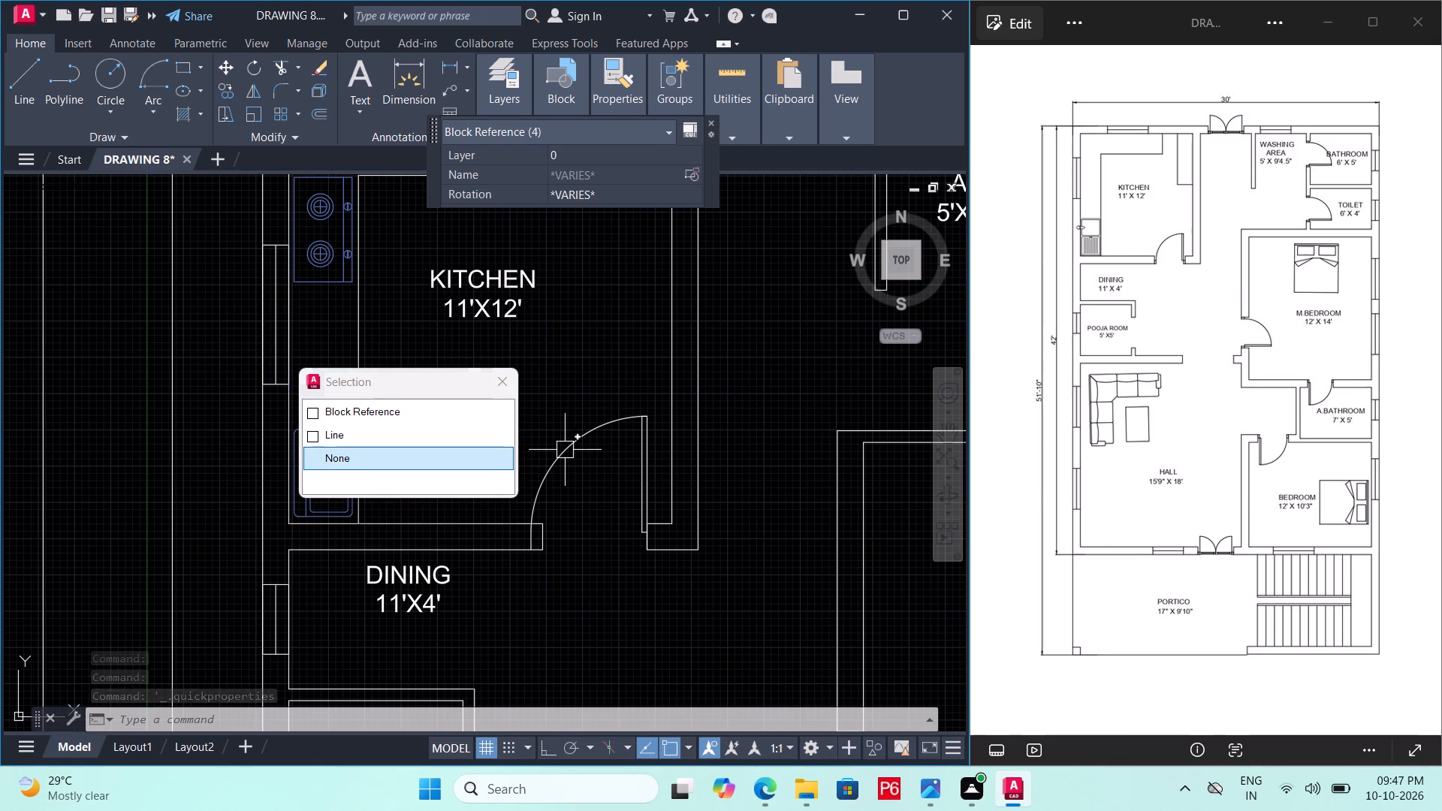
double_click(565, 450)
scroll(427, 410, down, 2)
middle_drag(387, 409, 314, 408)
scroll(291, 366, up, 2)
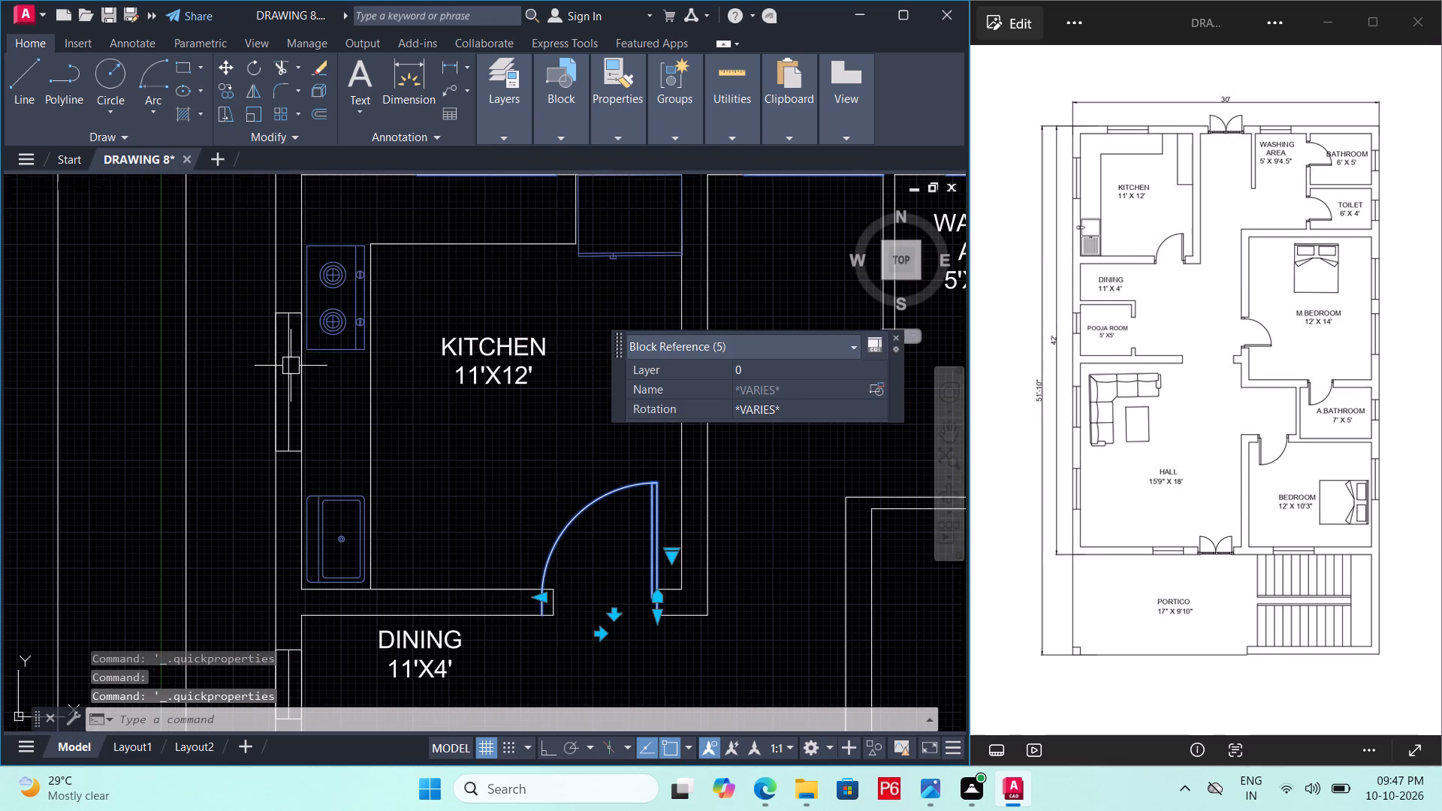
click(288, 336)
scroll(342, 387, down, 2)
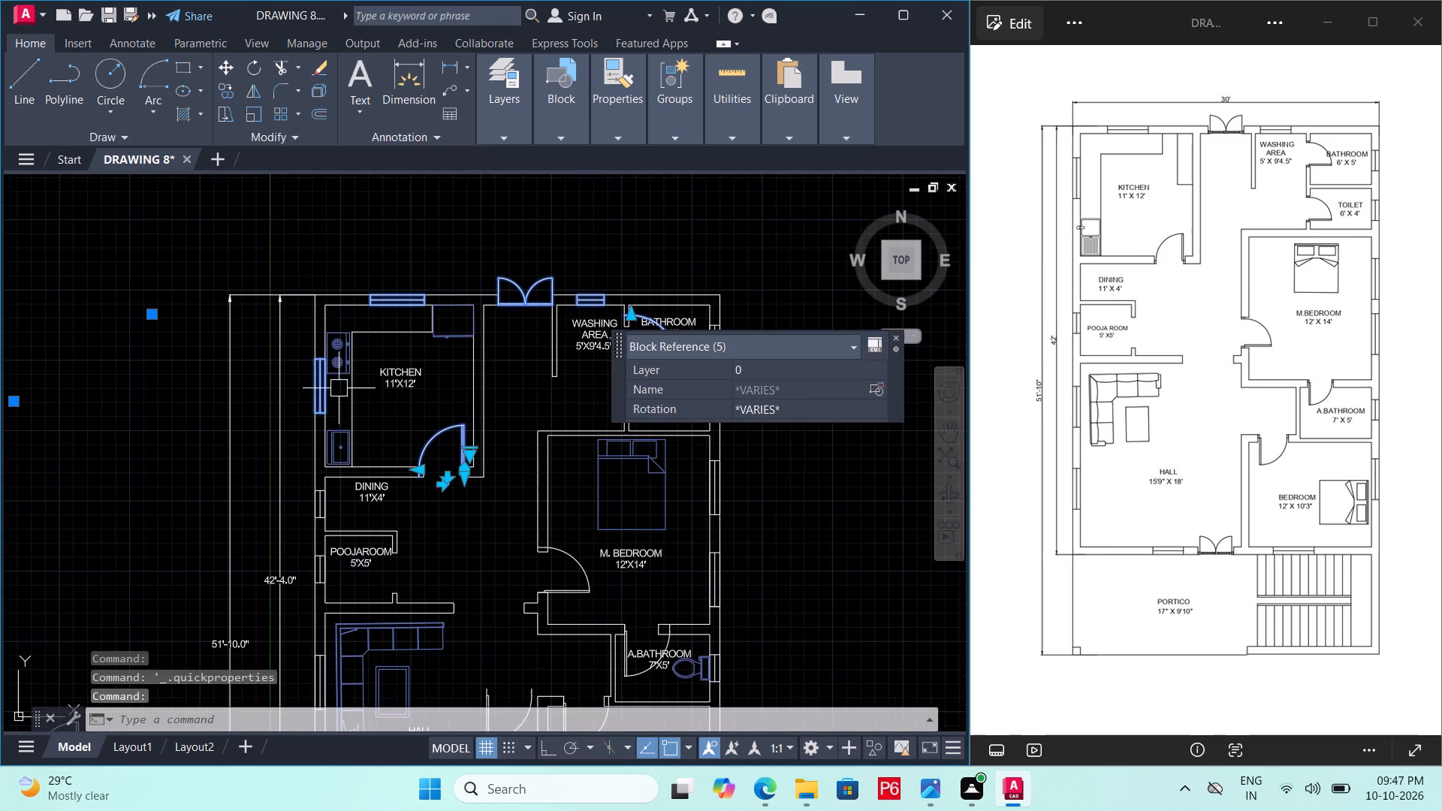
middle_drag(515, 417, 412, 395)
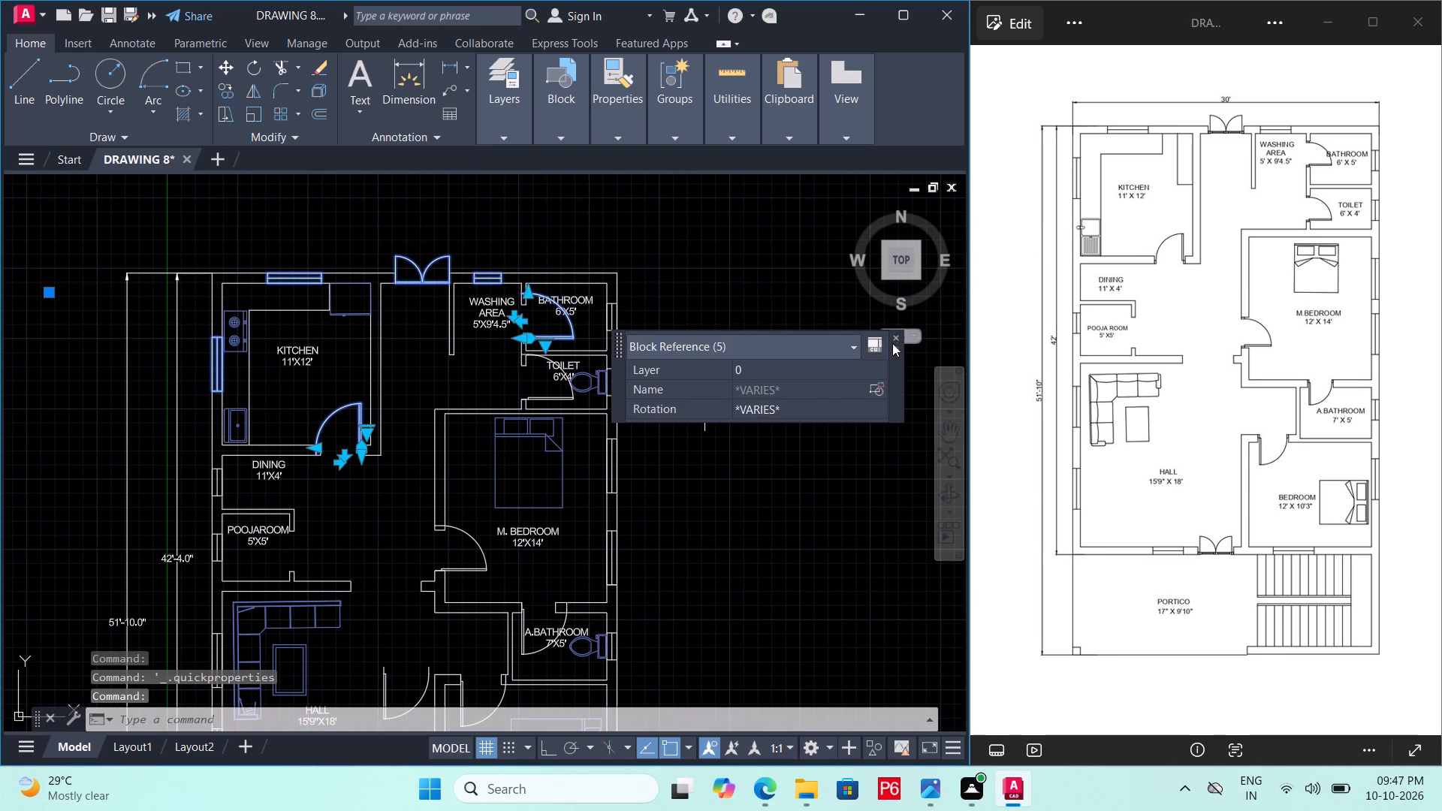
click(895, 336)
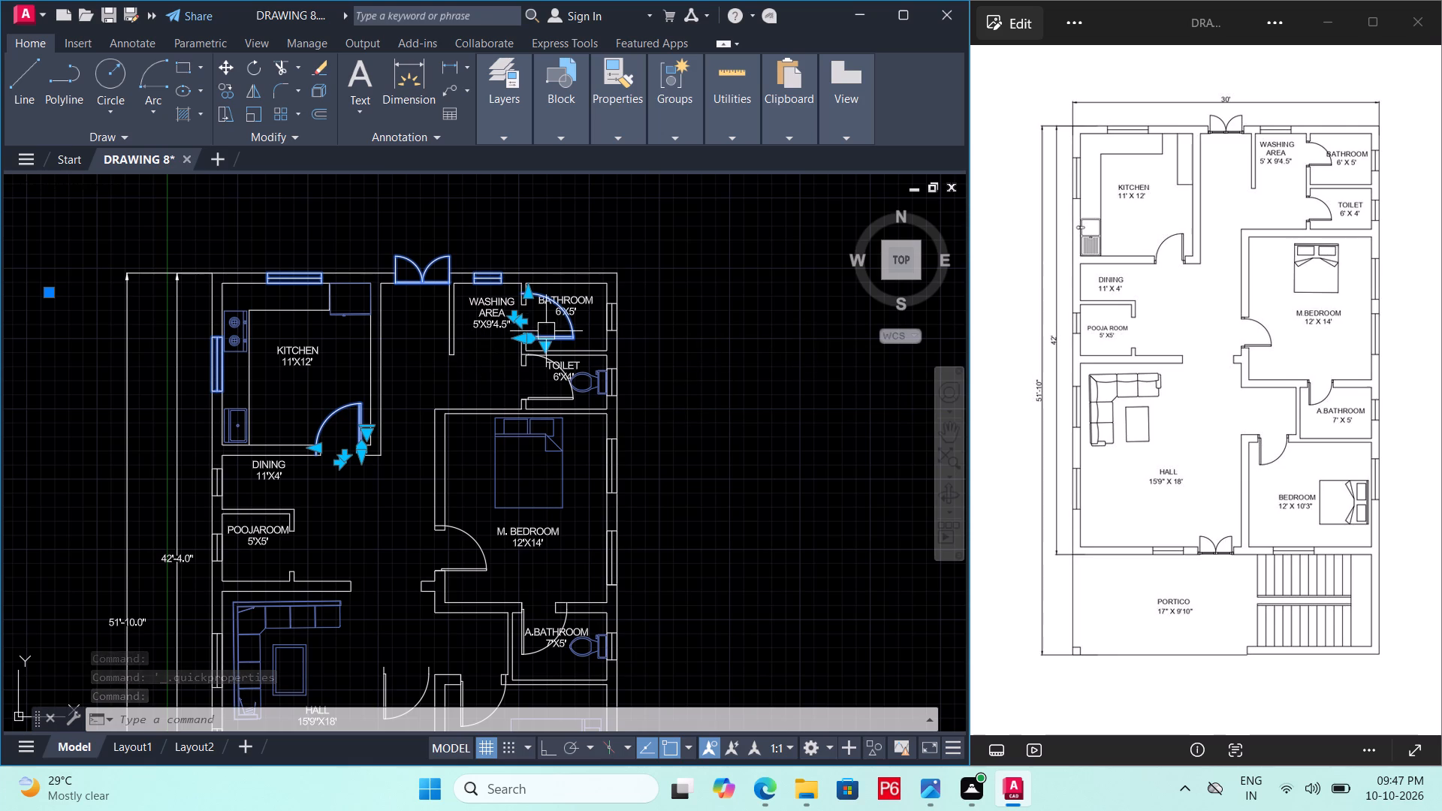
Add the Bathroom and Toilet windows in the right outer wall to the selection, and dismiss the quick properties.
scroll(591, 329, up, 3)
click(662, 303)
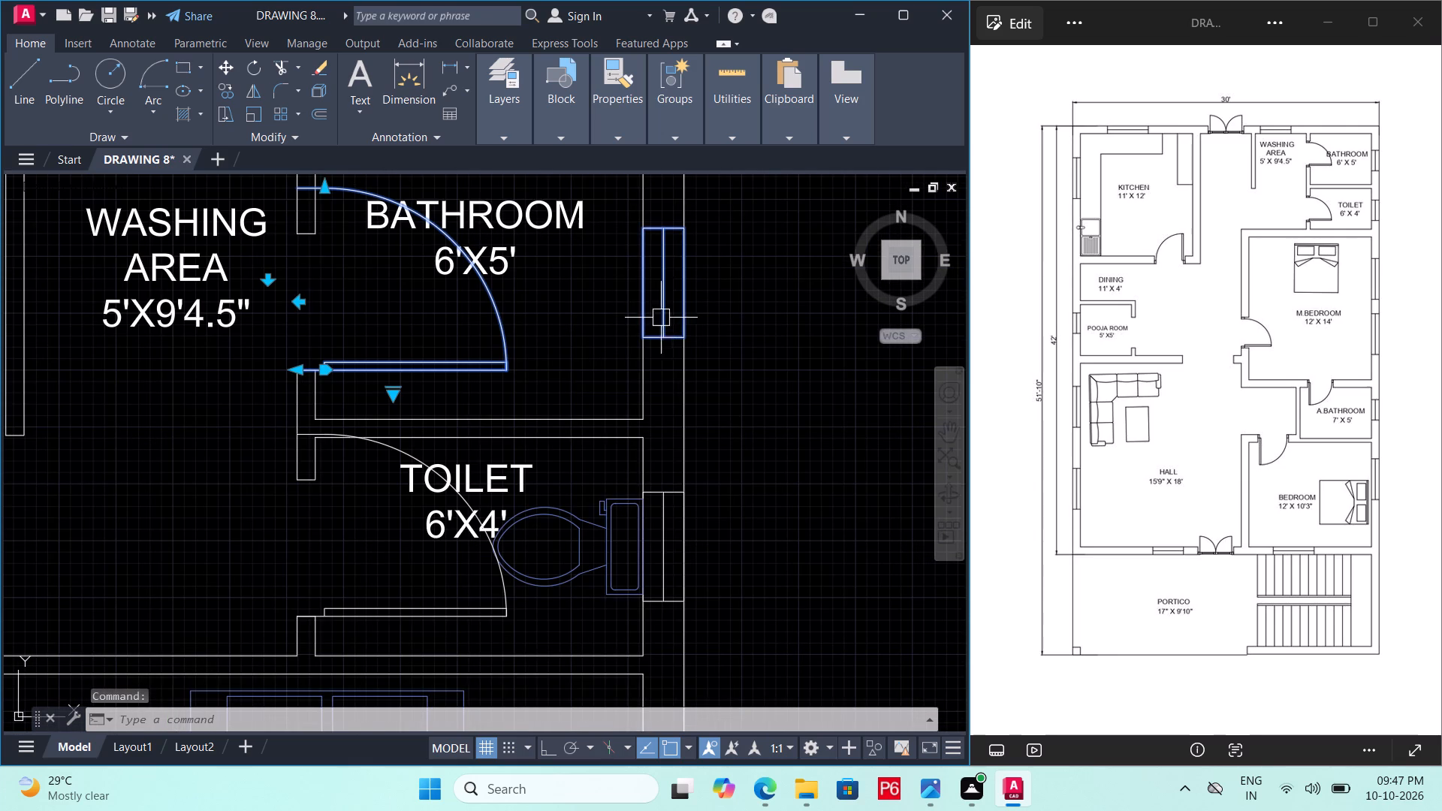
double_click(659, 519)
middle_drag(644, 517, 634, 286)
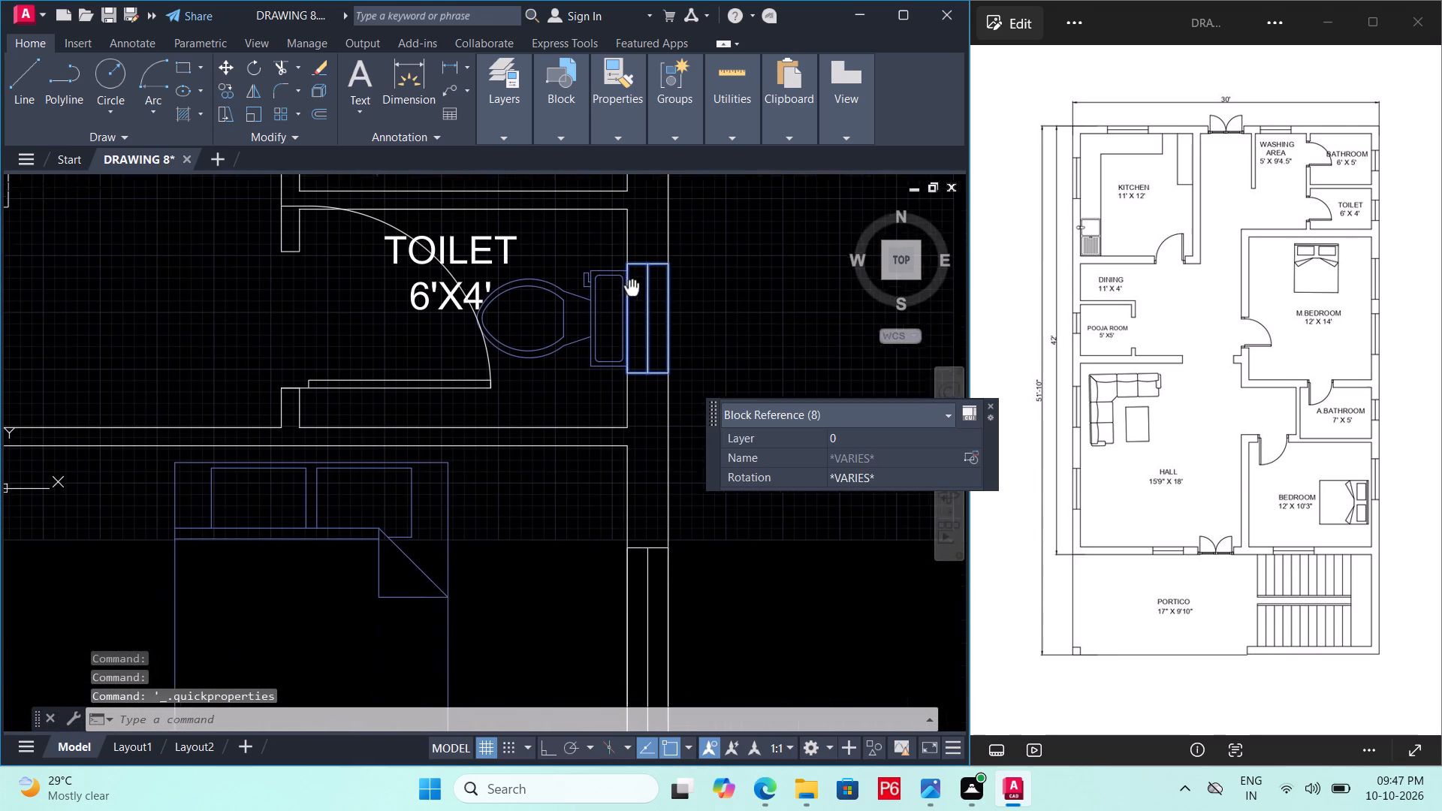
click(987, 404)
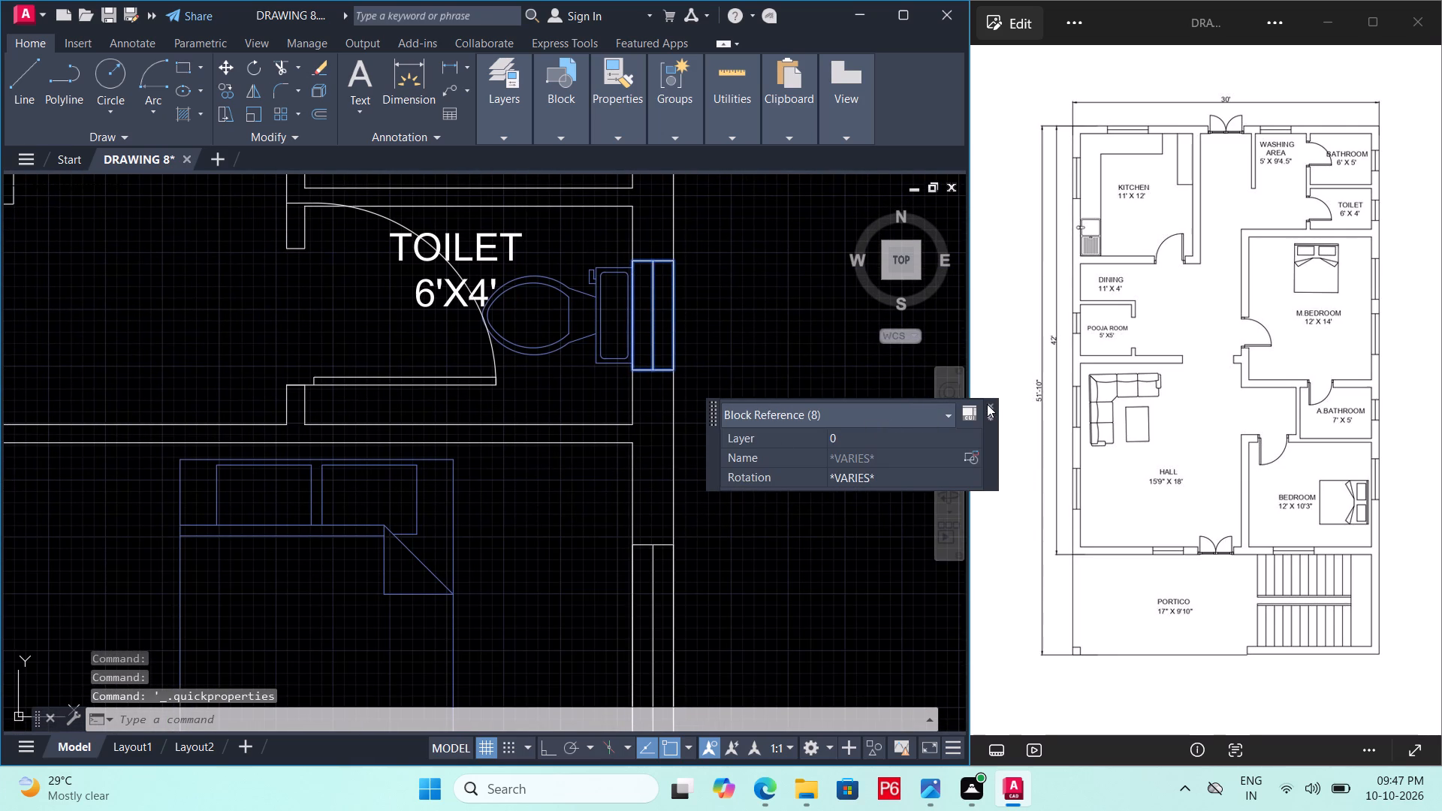
click(993, 402)
click(991, 404)
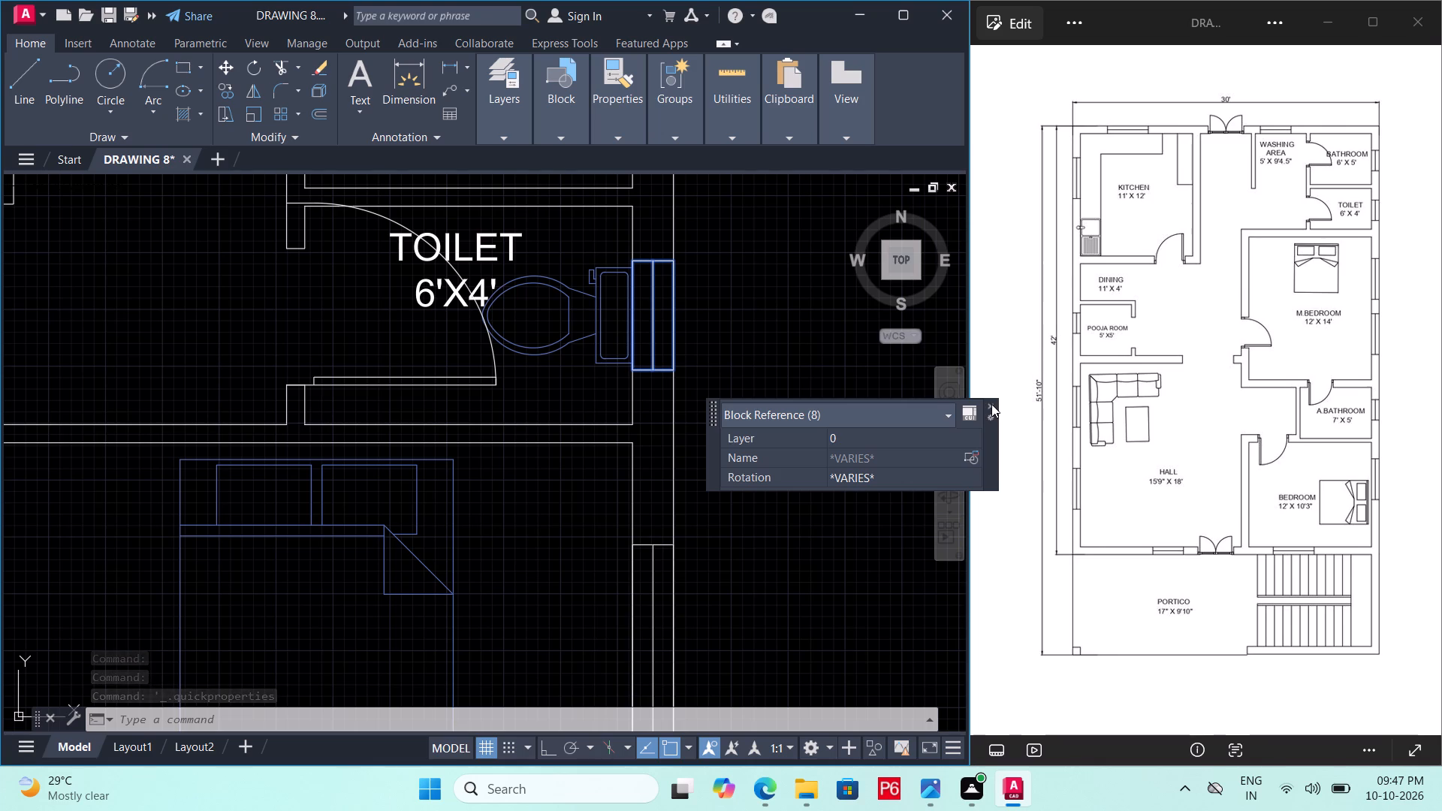
Add both M. Bedroom windows in the right outer wall to the selection, and dismiss the quick properties.
scroll(629, 459, down, 1)
middle_drag(628, 459, 664, 341)
double_click(685, 418)
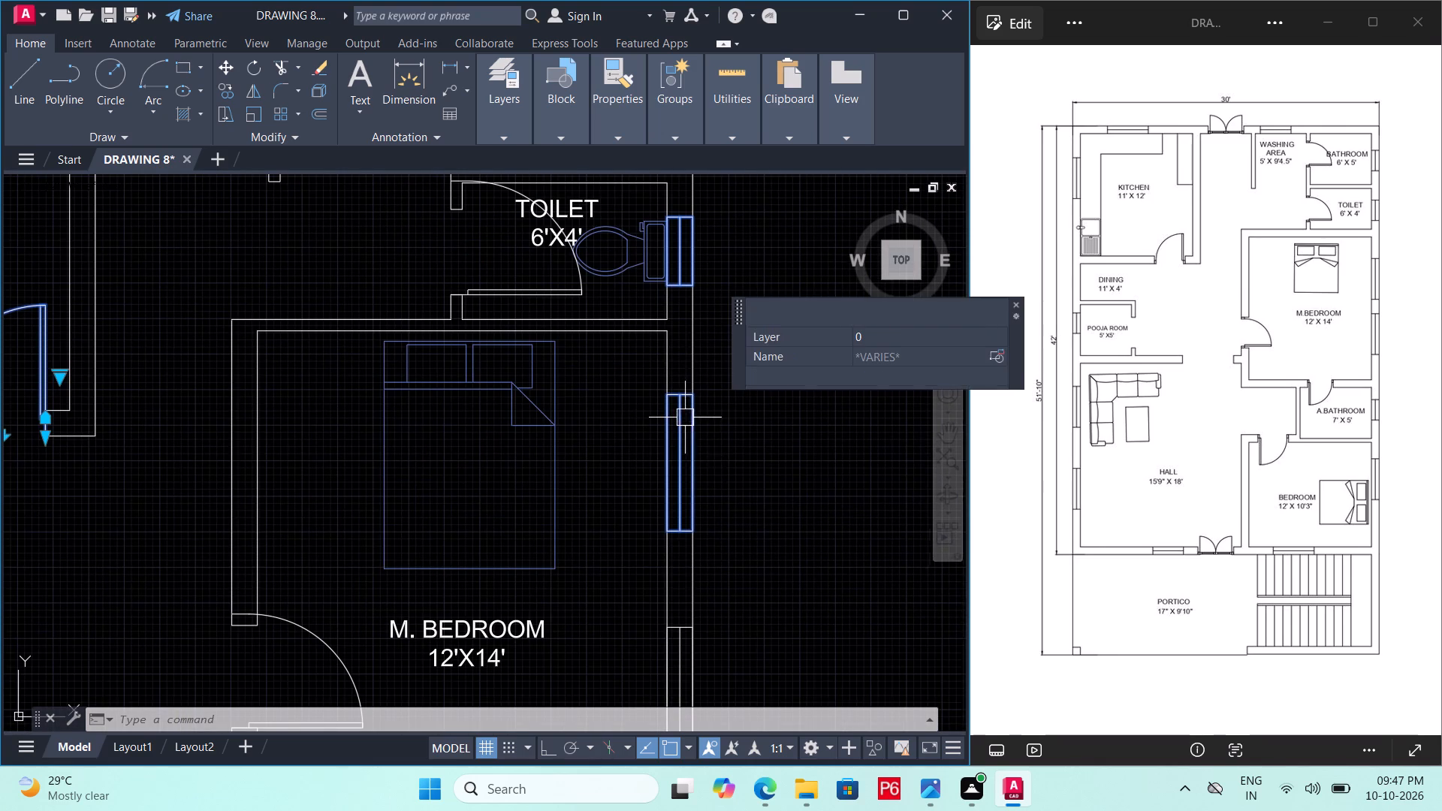
middle_drag(691, 526, 693, 317)
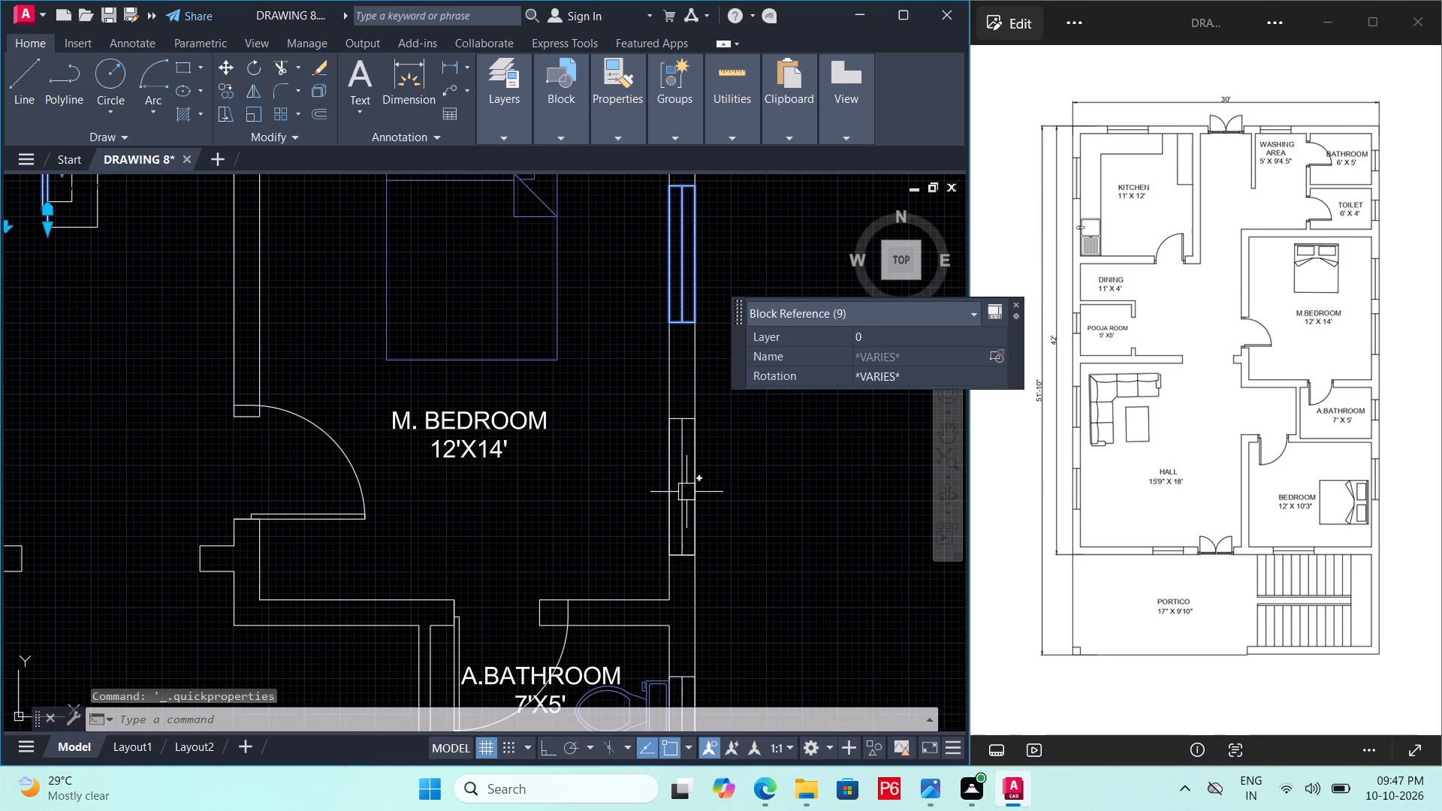
click(683, 487)
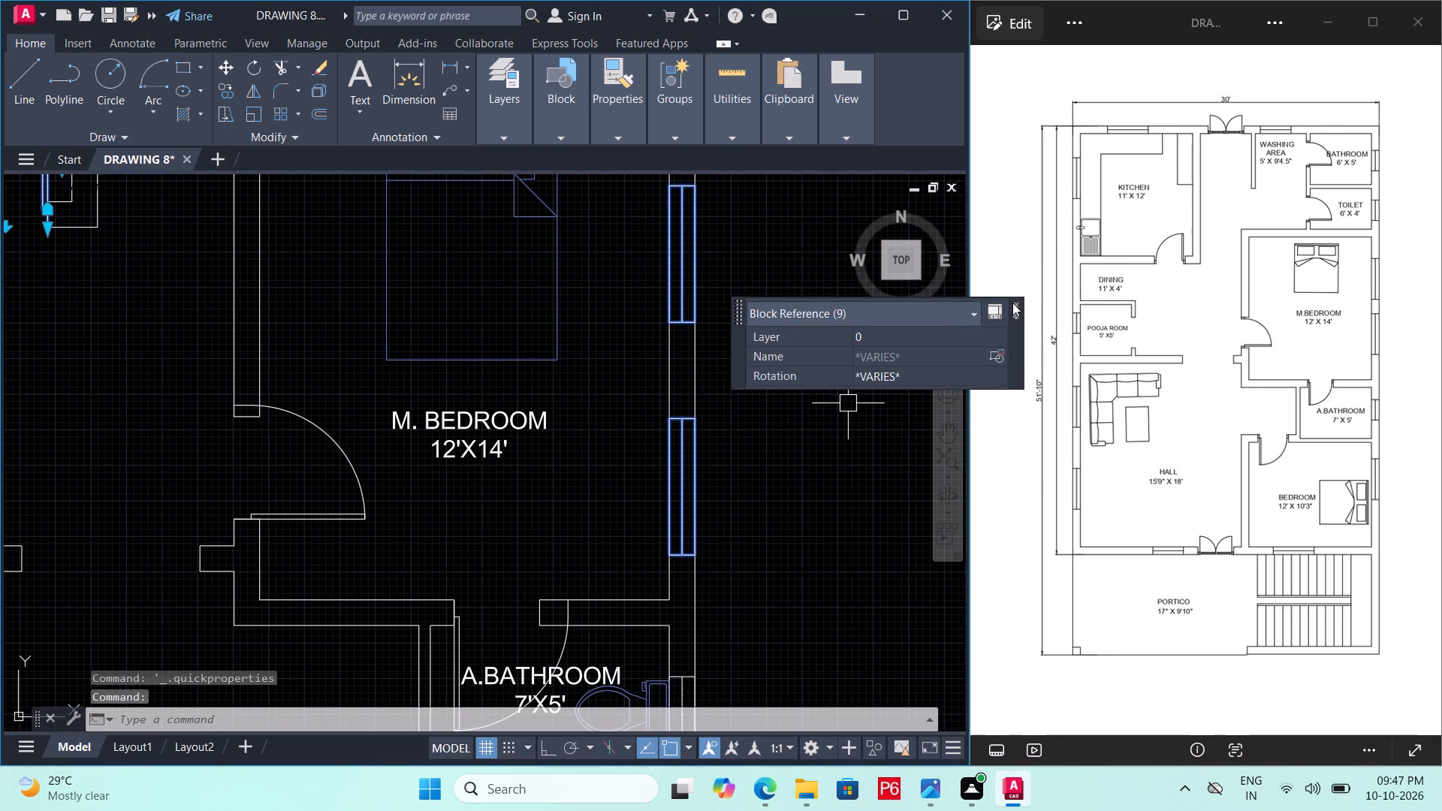
click(1012, 303)
click(1018, 303)
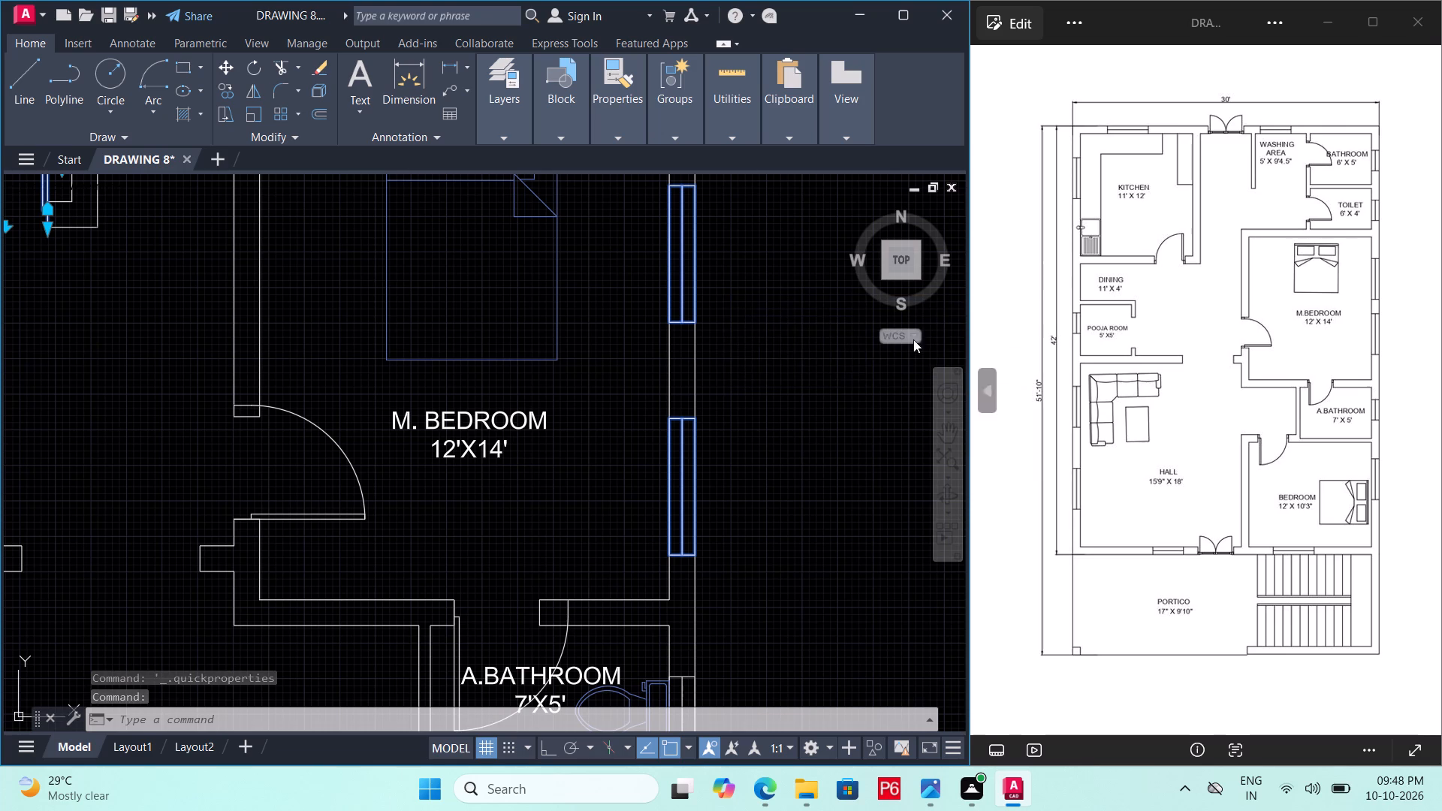
Add the M. Bedroom, A. Bathroom and Bedroom doors to the selection.
click(321, 439)
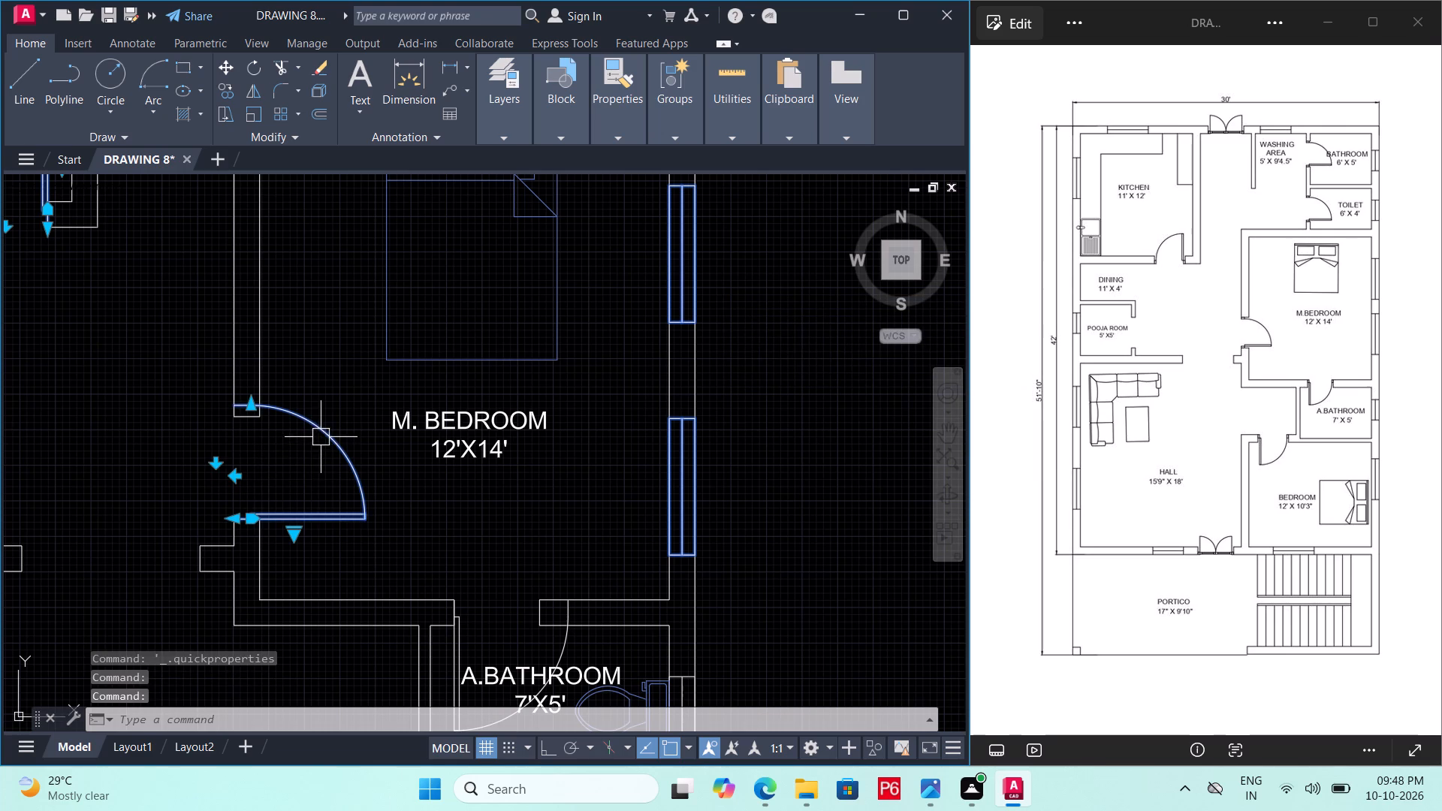
middle_drag(458, 485, 451, 319)
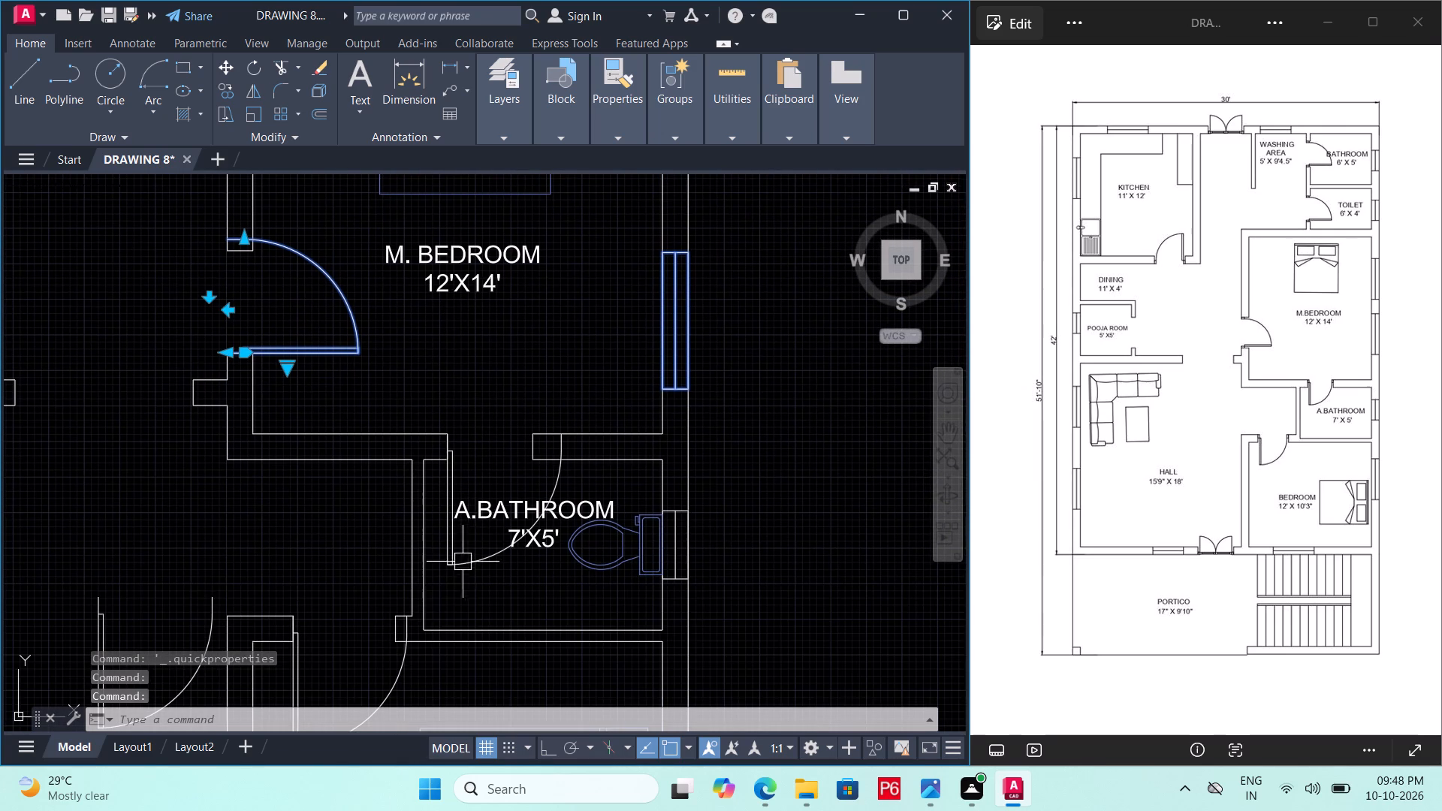
click(462, 564)
scroll(438, 470, down, 1)
middle_drag(438, 460, 448, 255)
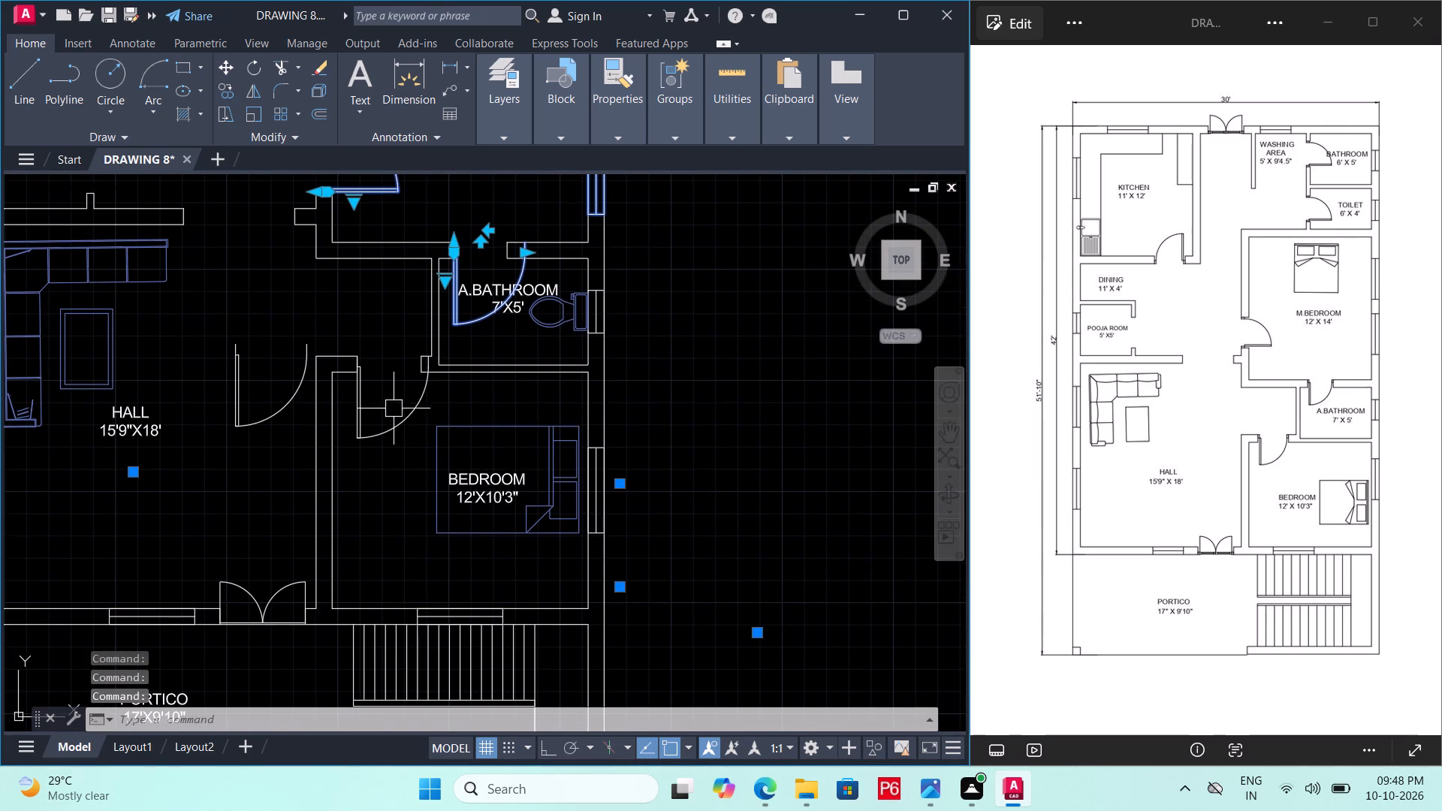
click(397, 417)
Add the A. Bathroom and Bedroom windows in the right outer wall to the selection.
scroll(602, 291, up, 2)
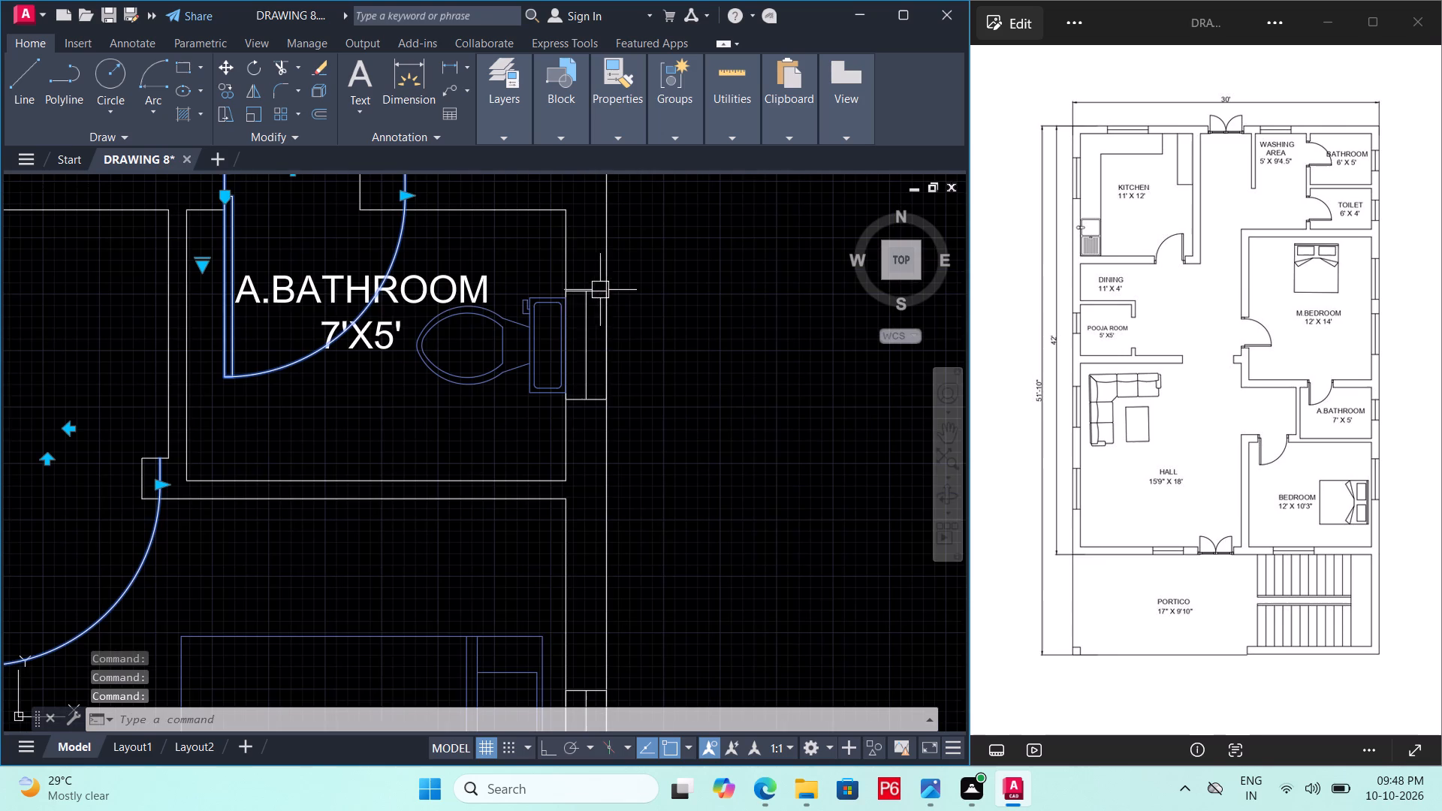
click(585, 308)
scroll(572, 436, down, 2)
middle_drag(567, 425, 537, 313)
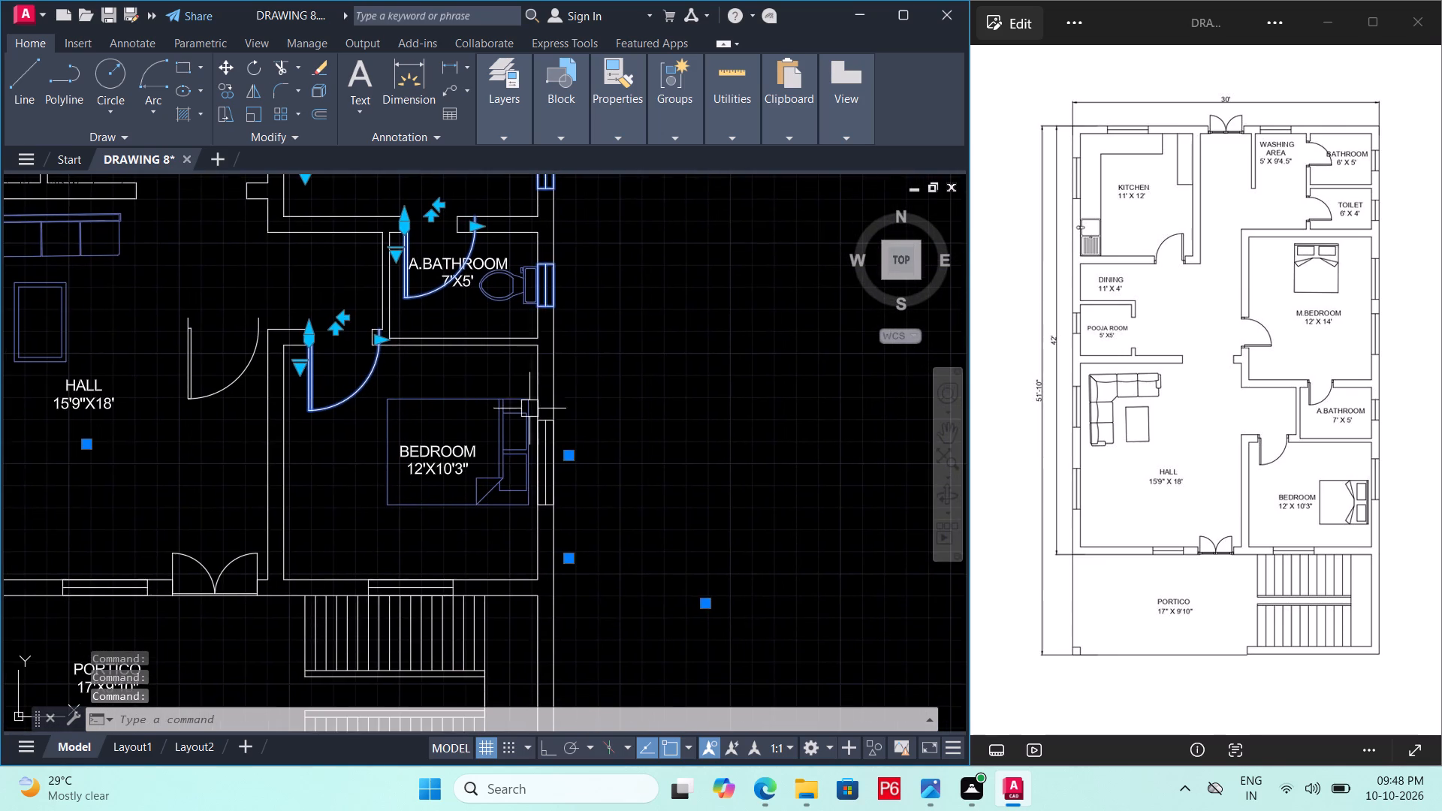
scroll(542, 472, up, 2)
click(552, 462)
Add the Bedroom window, the Hall's double door and the Hall window in the Portico-side wall to the selection.
scroll(412, 403, down, 2)
middle_click(412, 403)
middle_drag(317, 436, 406, 396)
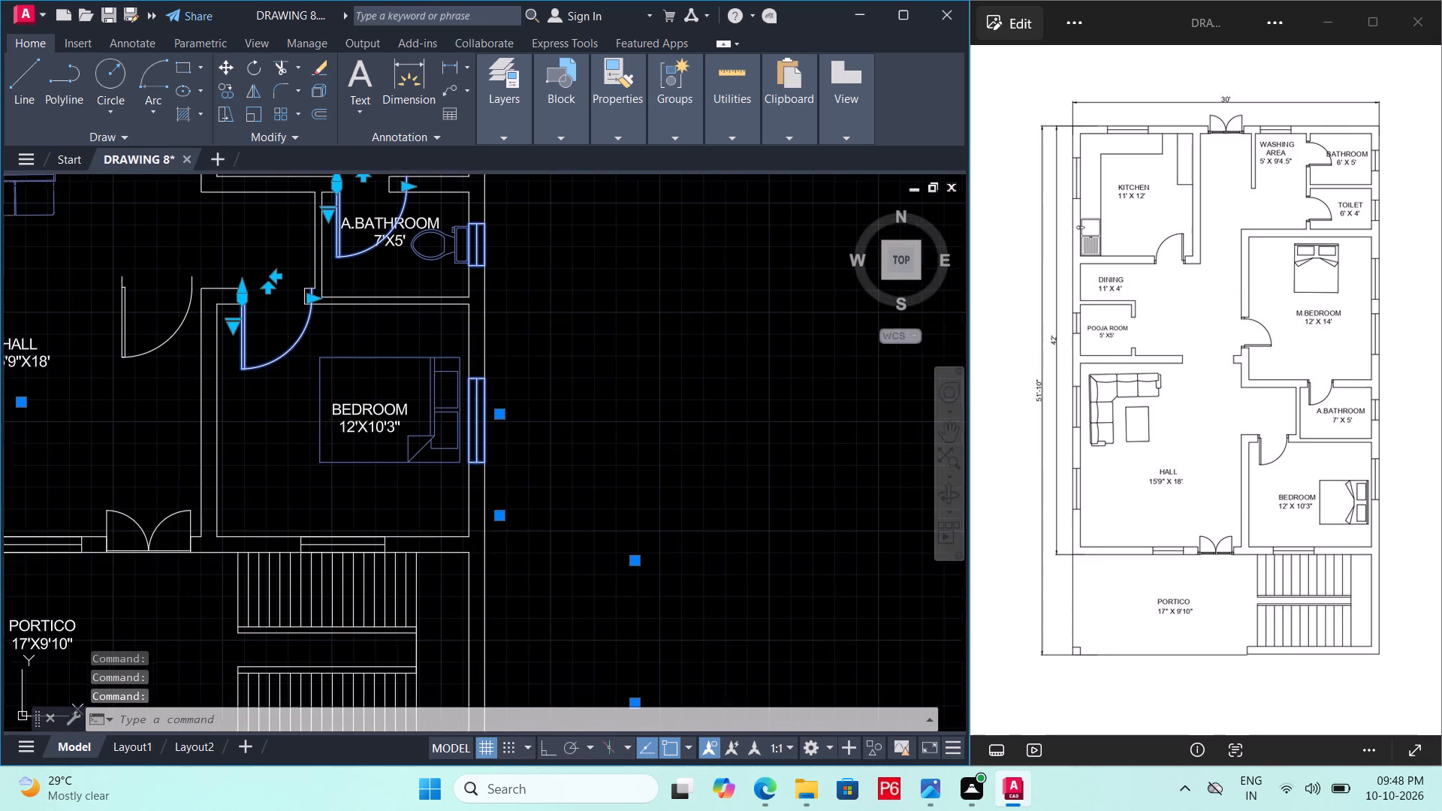
middle_drag(406, 396, 435, 377)
scroll(448, 485, up, 3)
double_click(439, 505)
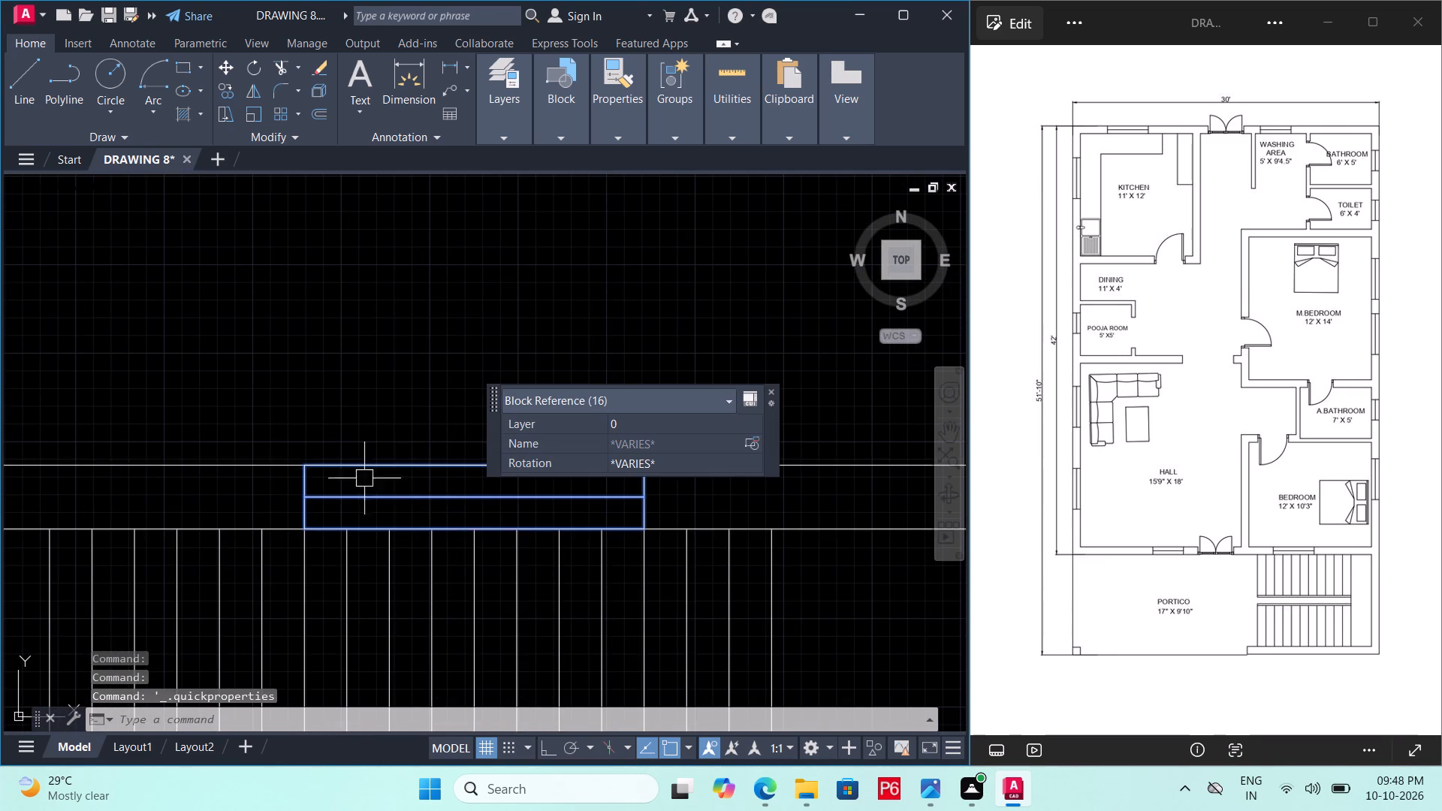
scroll(327, 463, down, 1)
middle_drag(327, 463, 629, 463)
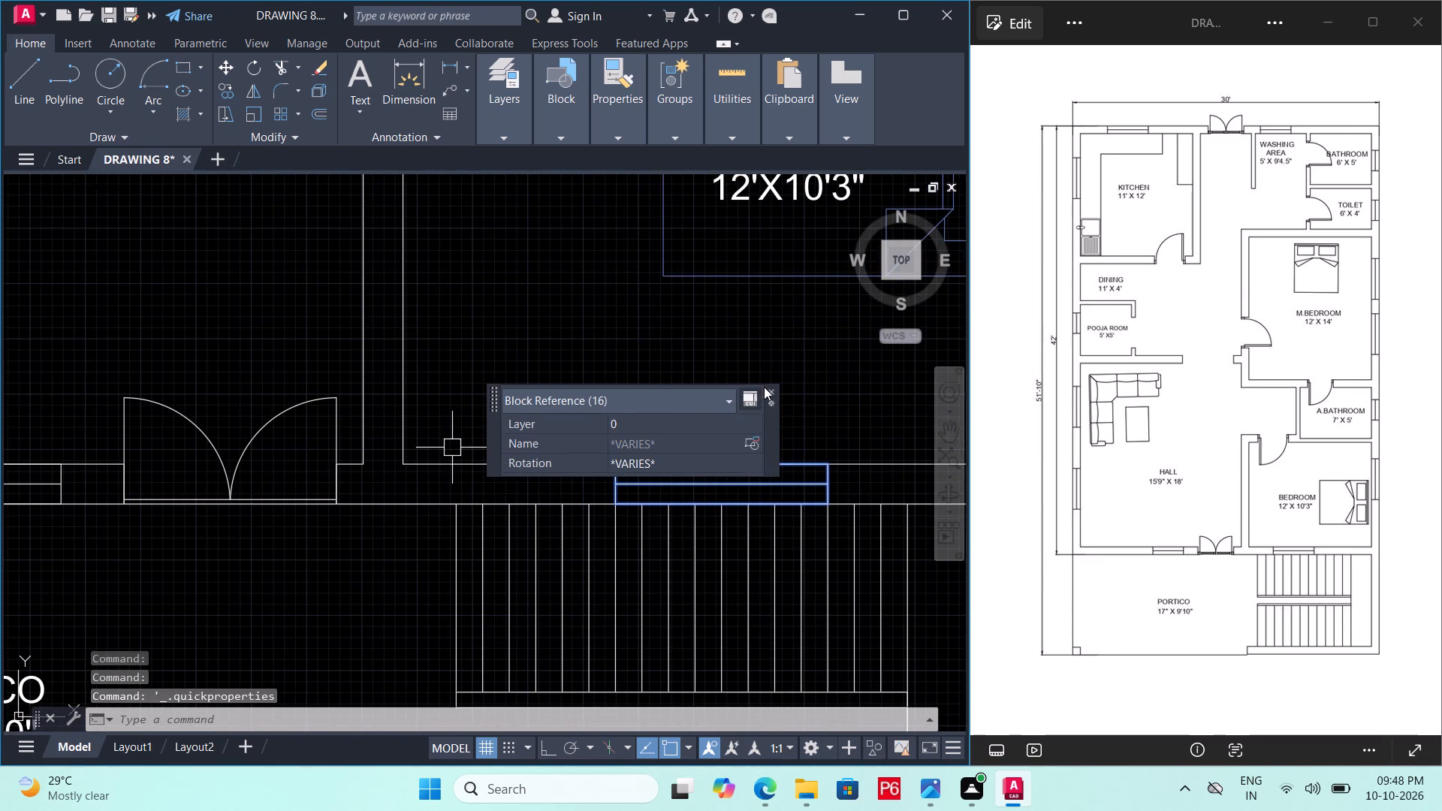
click(771, 390)
click(234, 467)
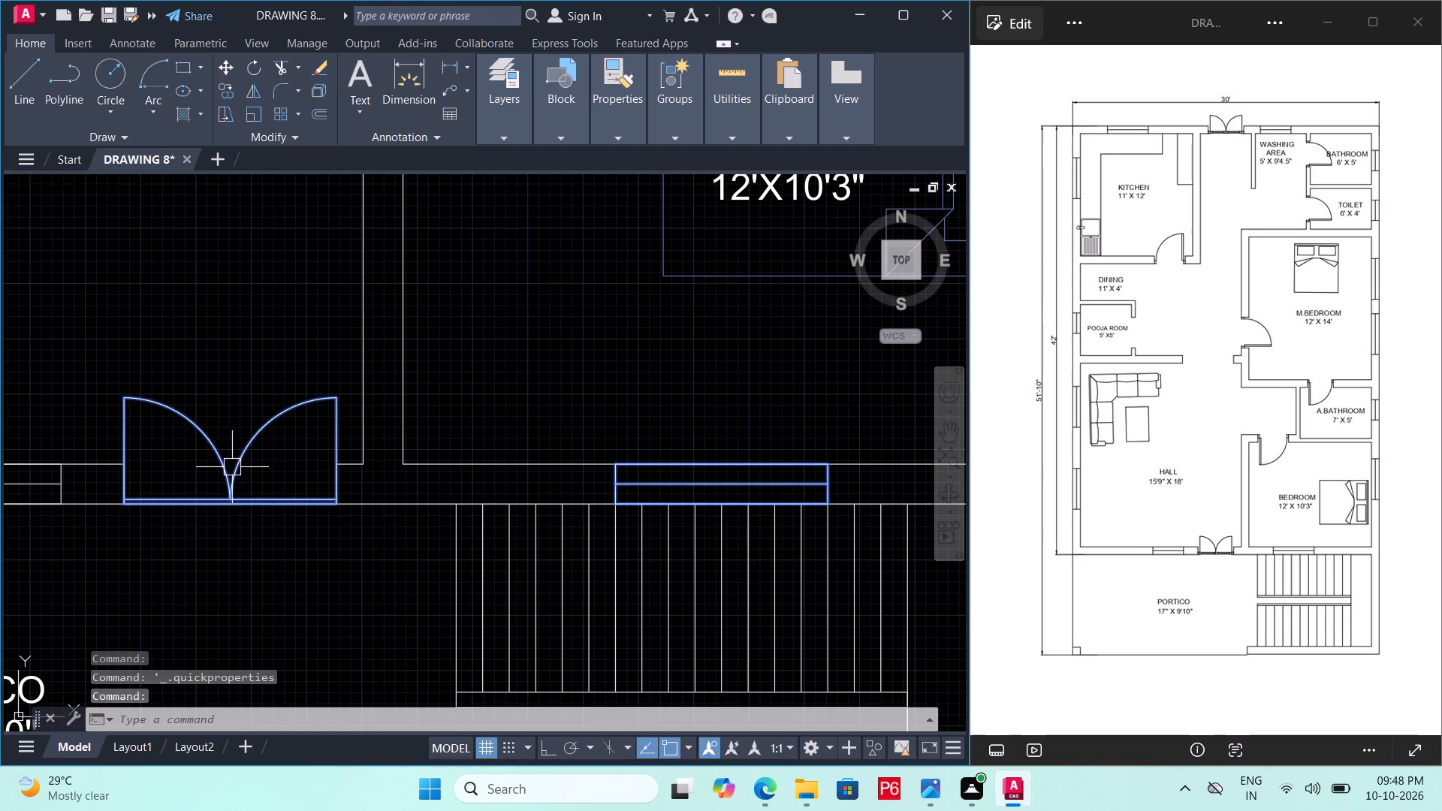
scroll(147, 448, down, 1)
middle_drag(150, 450, 498, 471)
scroll(389, 491, up, 1)
click(382, 491)
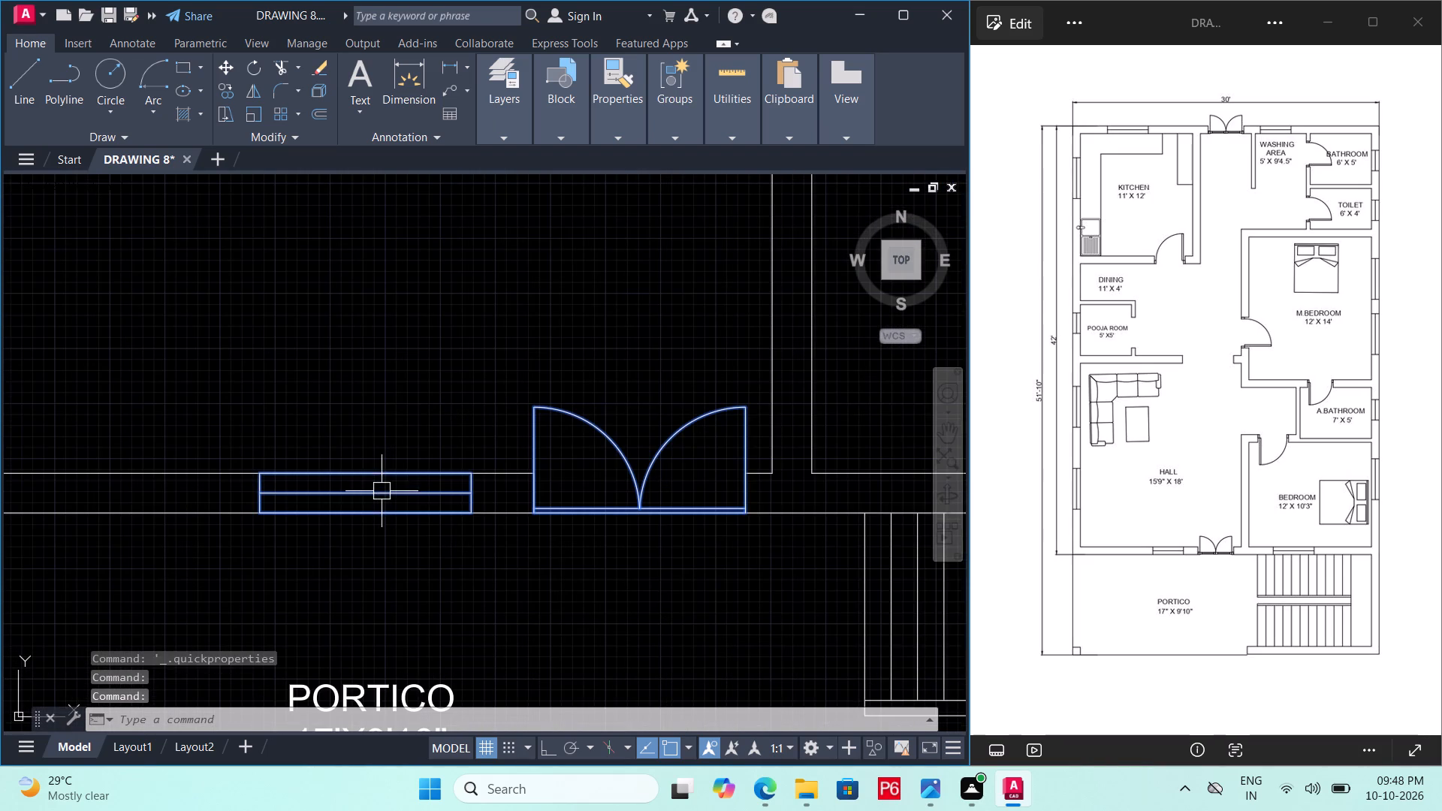
Add the two Hall windows in the left outer wall to the selection.
middle_drag(229, 439, 673, 523)
click(354, 354)
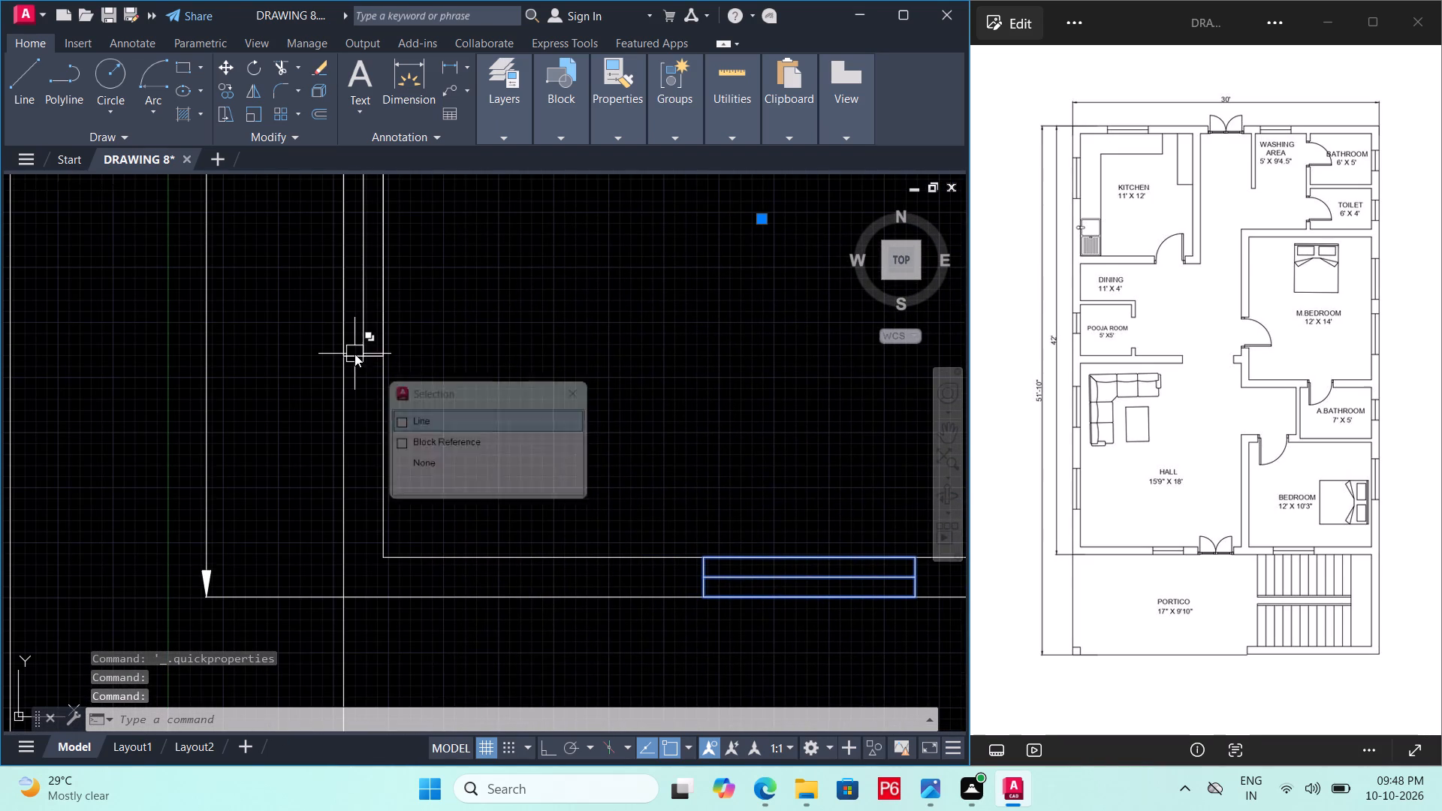
click(366, 332)
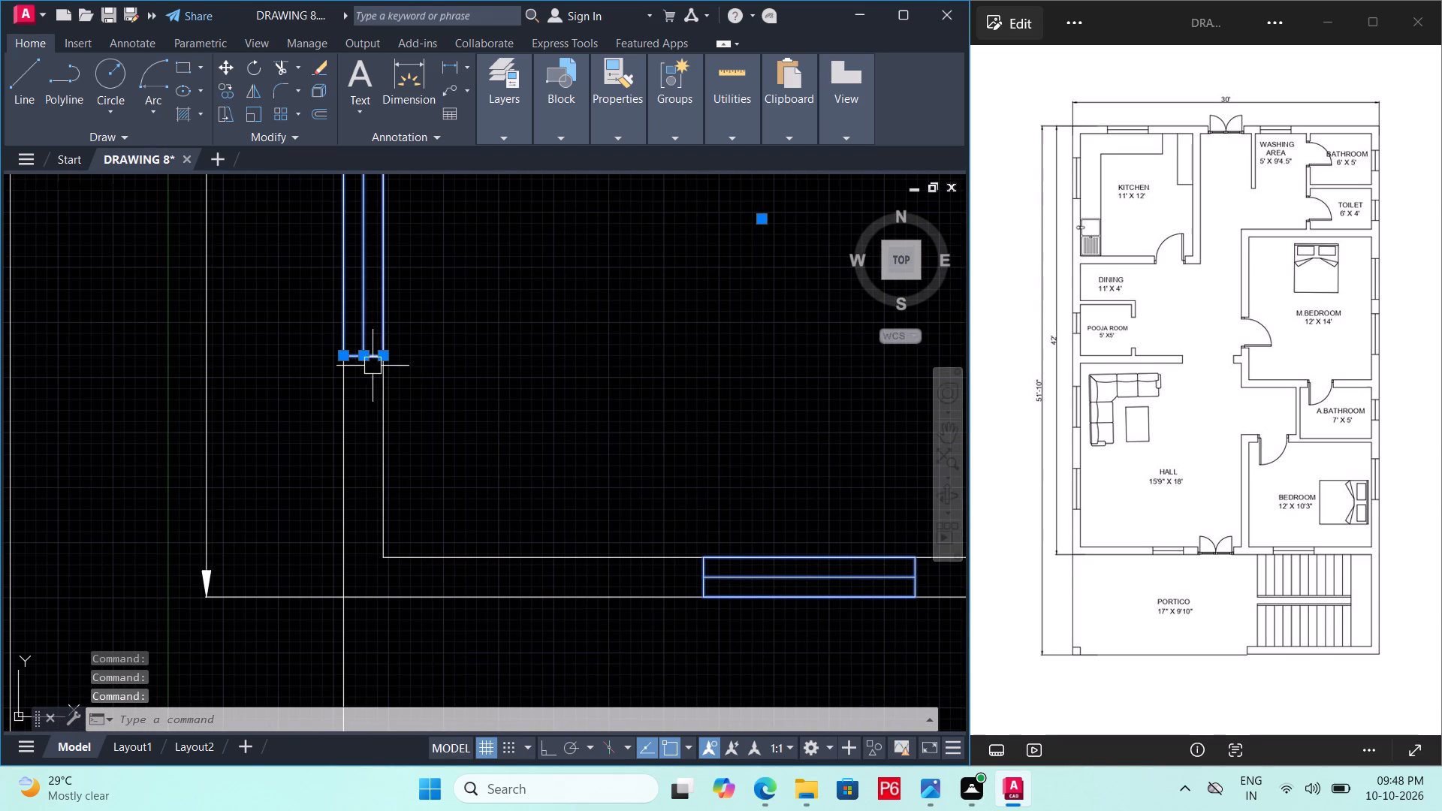
middle_drag(380, 381, 381, 720)
middle_drag(381, 324, 382, 431)
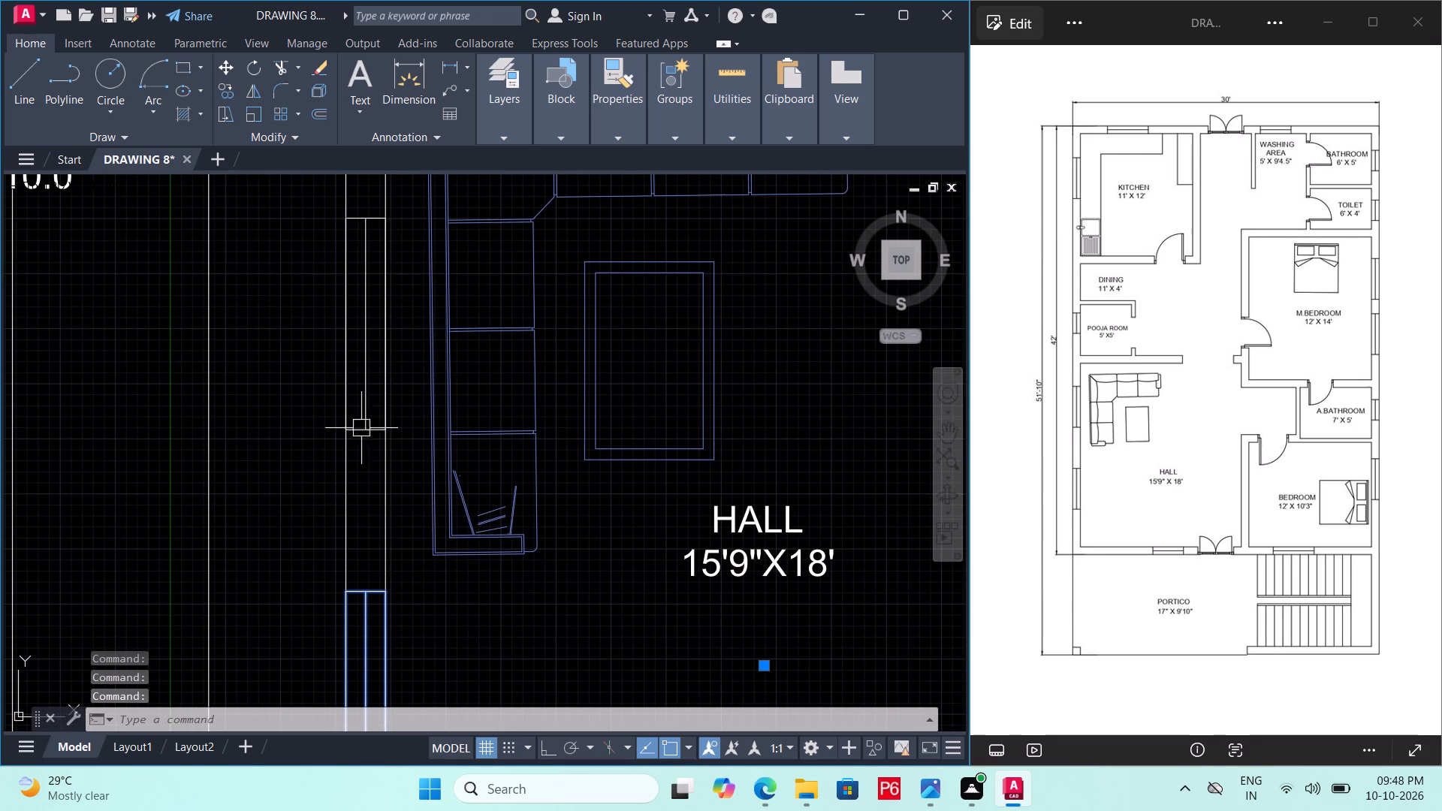
double_click(362, 418)
Add the Poojaroom and Dining windows in the left outer wall to the selection.
scroll(376, 403, down, 1)
middle_drag(376, 403, 329, 740)
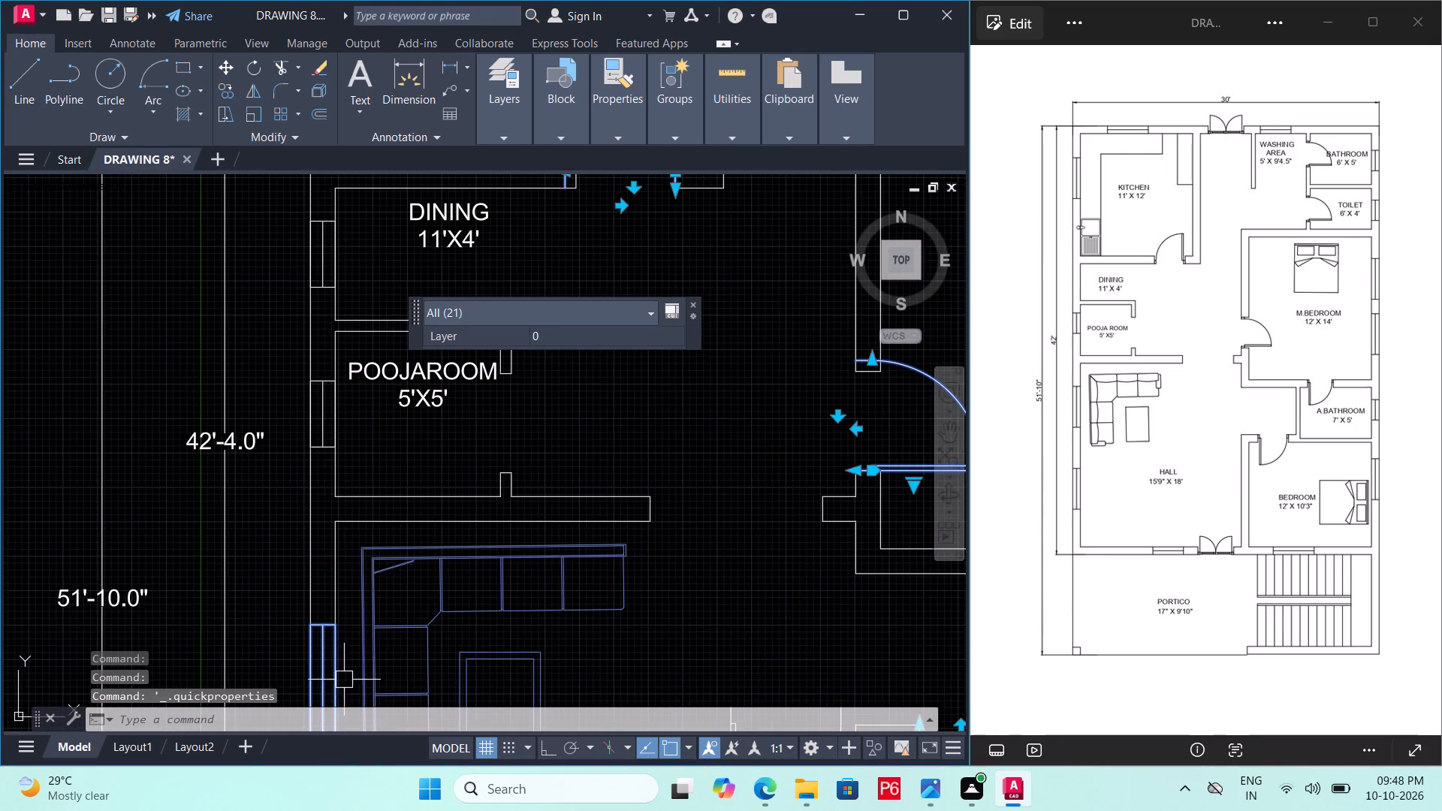
scroll(337, 433, up, 2)
click(302, 470)
scroll(307, 415, down, 1)
middle_drag(307, 415, 315, 463)
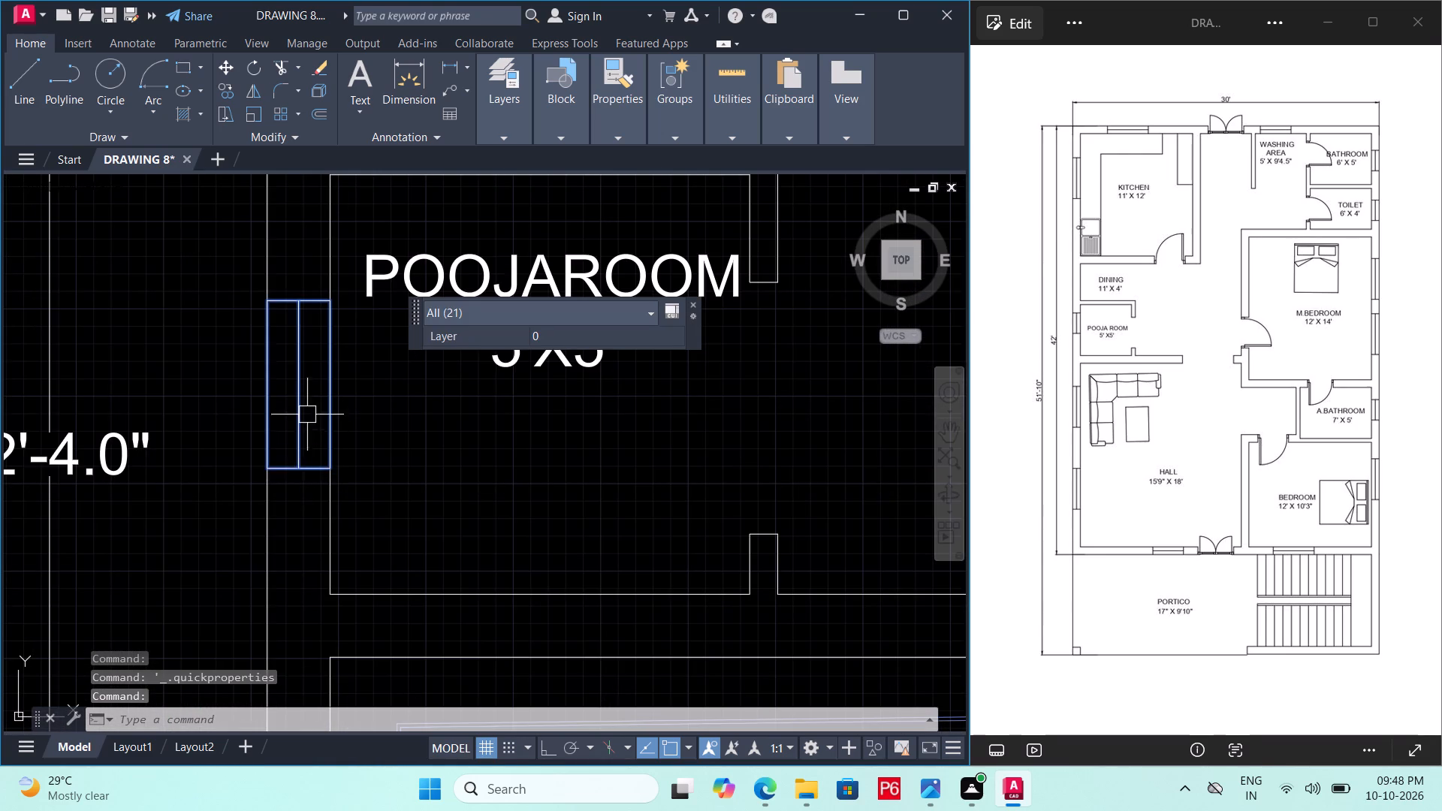
middle_drag(315, 463, 379, 749)
click(372, 530)
scroll(410, 478, down, 1)
middle_drag(404, 496, 400, 511)
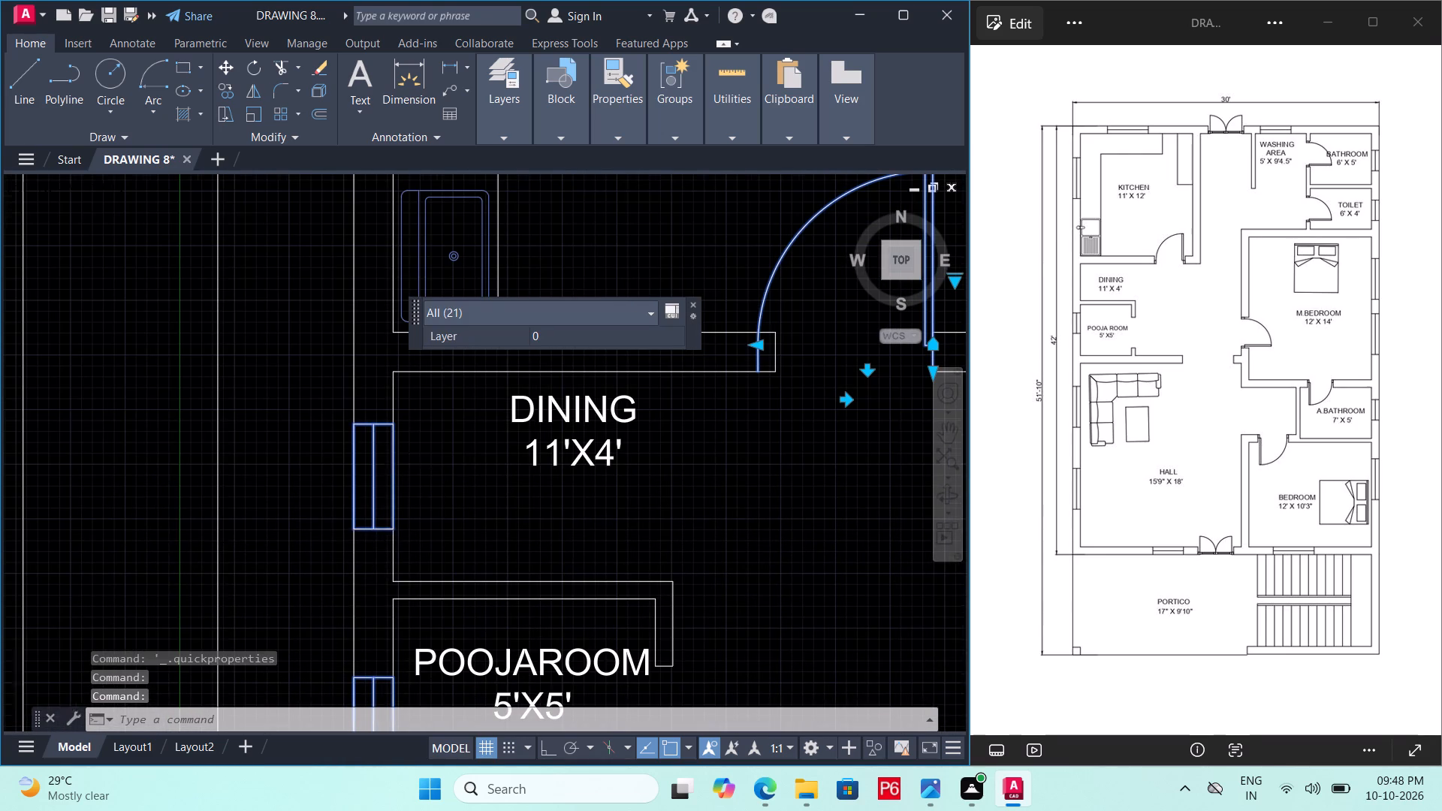
Add the Toilet door to the selection of doors and windows.
middle_drag(400, 511, 349, 810)
middle_drag(501, 589, 294, 416)
scroll(282, 414, down, 1)
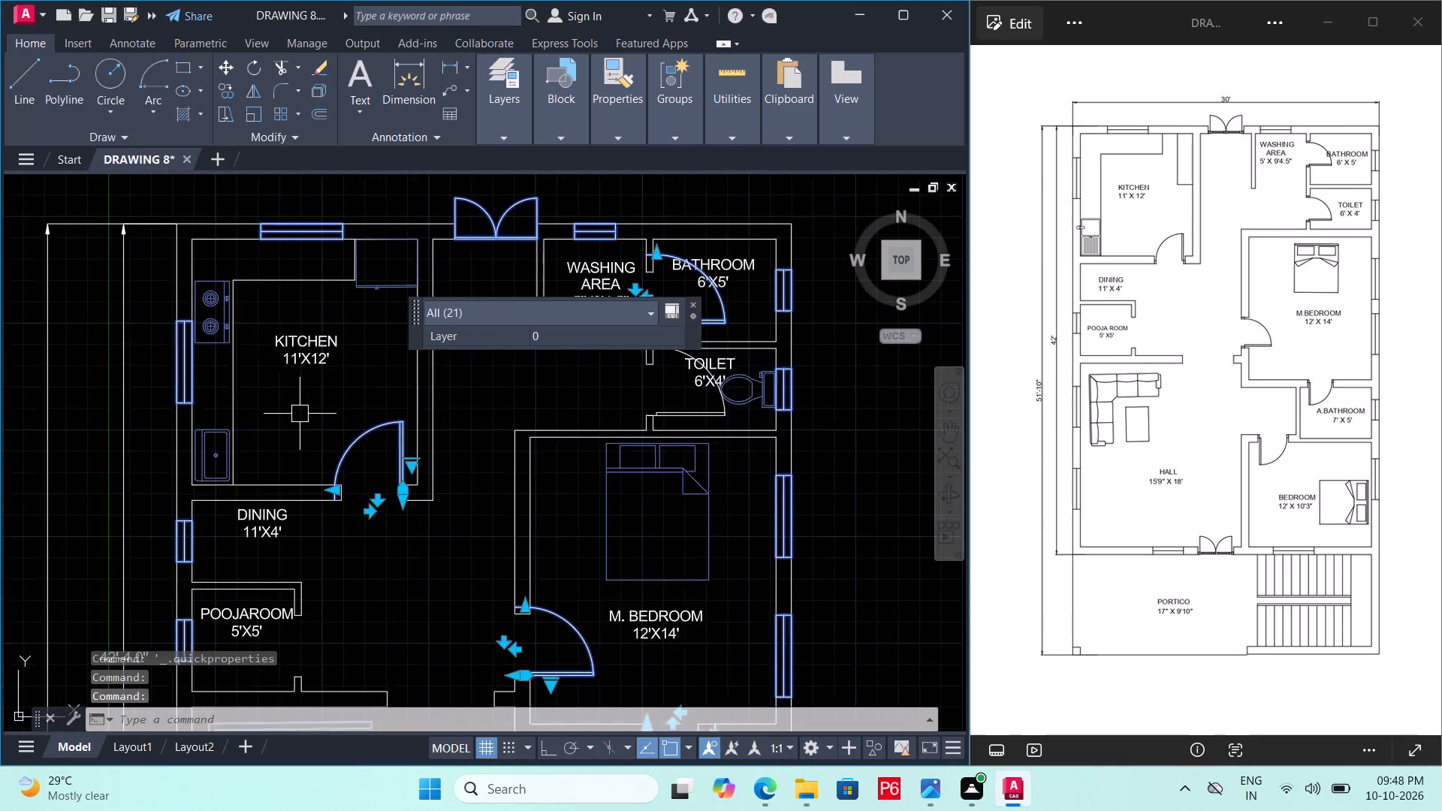
scroll(300, 415, down, 1)
scroll(548, 391, up, 3)
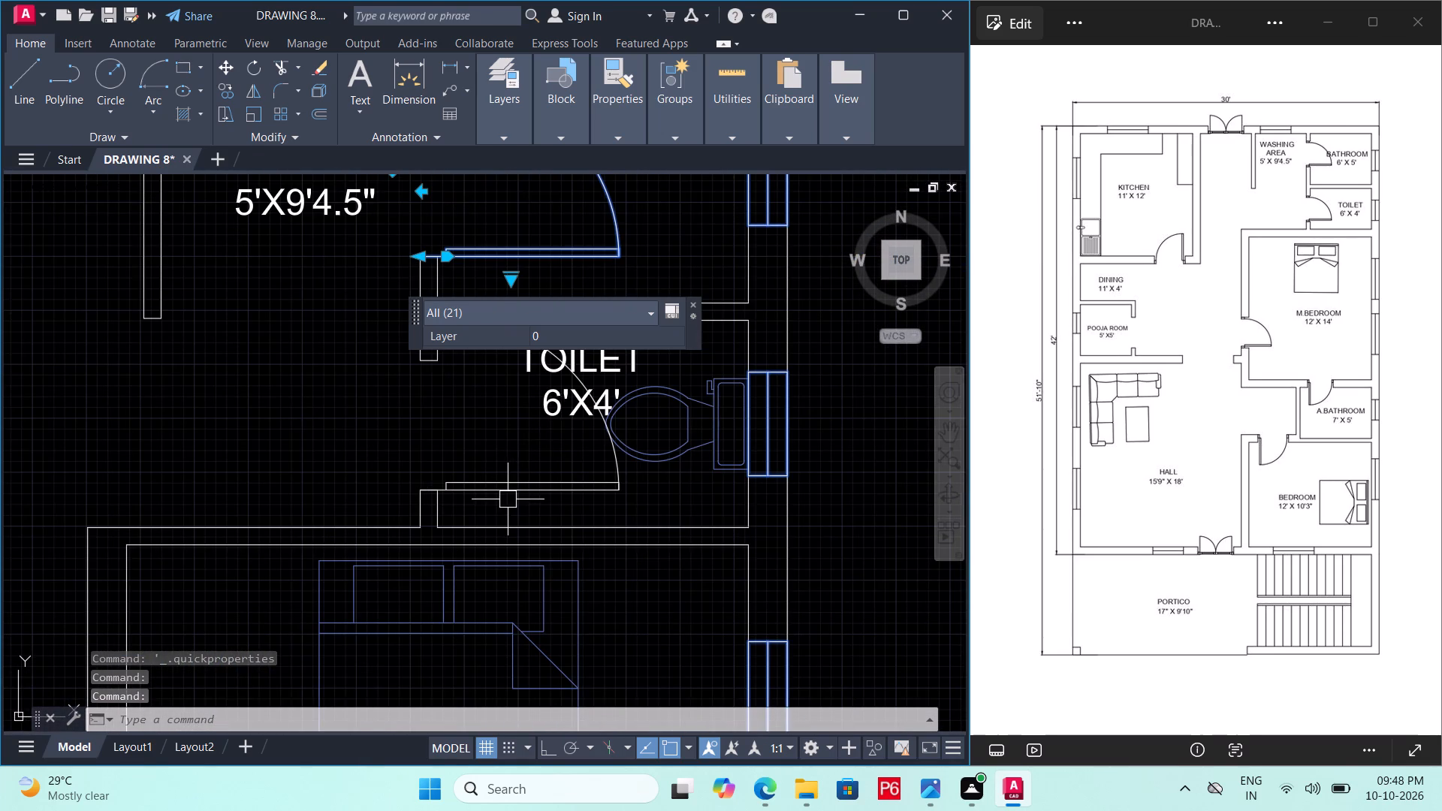
click(509, 487)
Move all the selected door and window blocks to the window layer and save the drawing.
scroll(439, 475, down, 2)
middle_drag(418, 506, 512, 309)
middle_drag(442, 530, 517, 342)
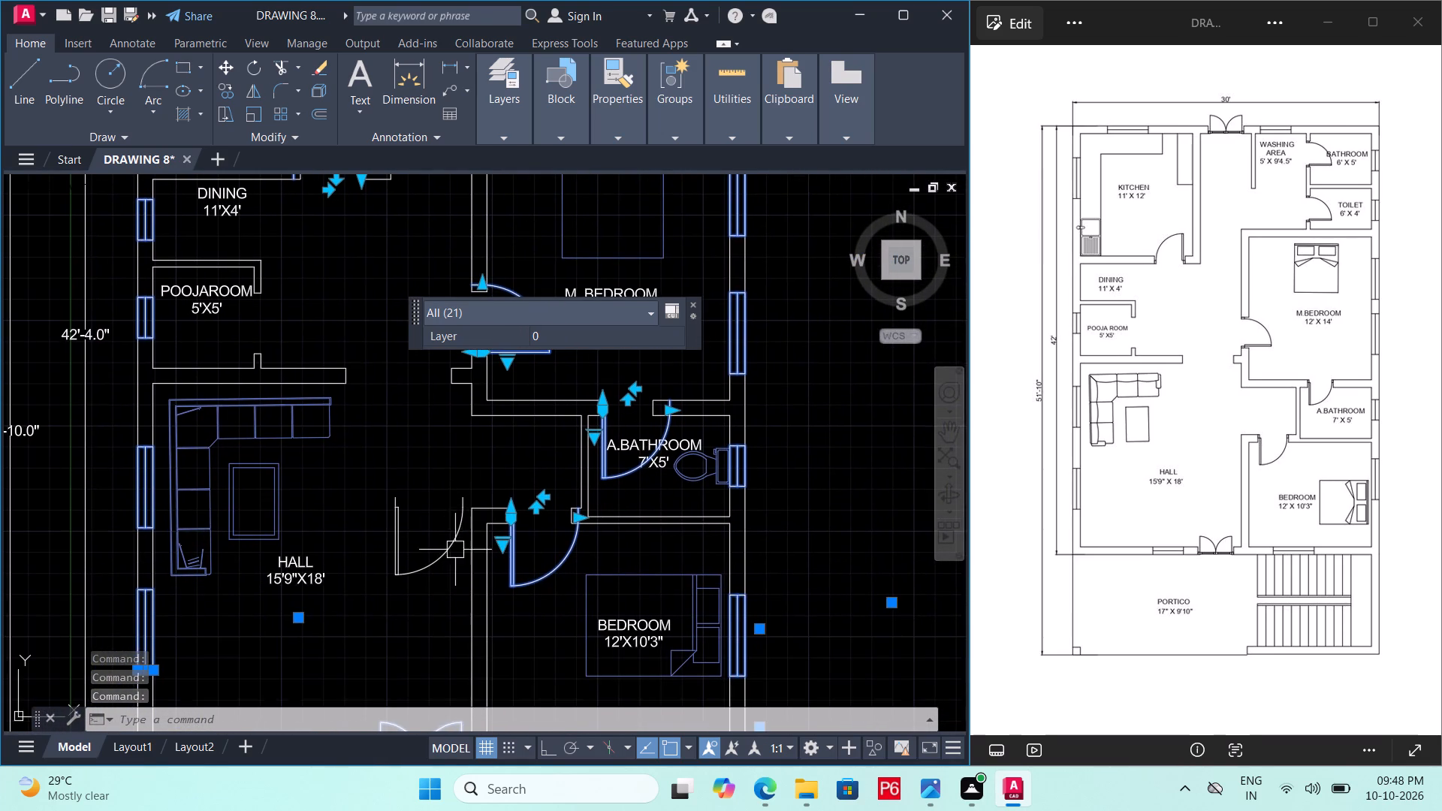
middle_drag(468, 555, 496, 345)
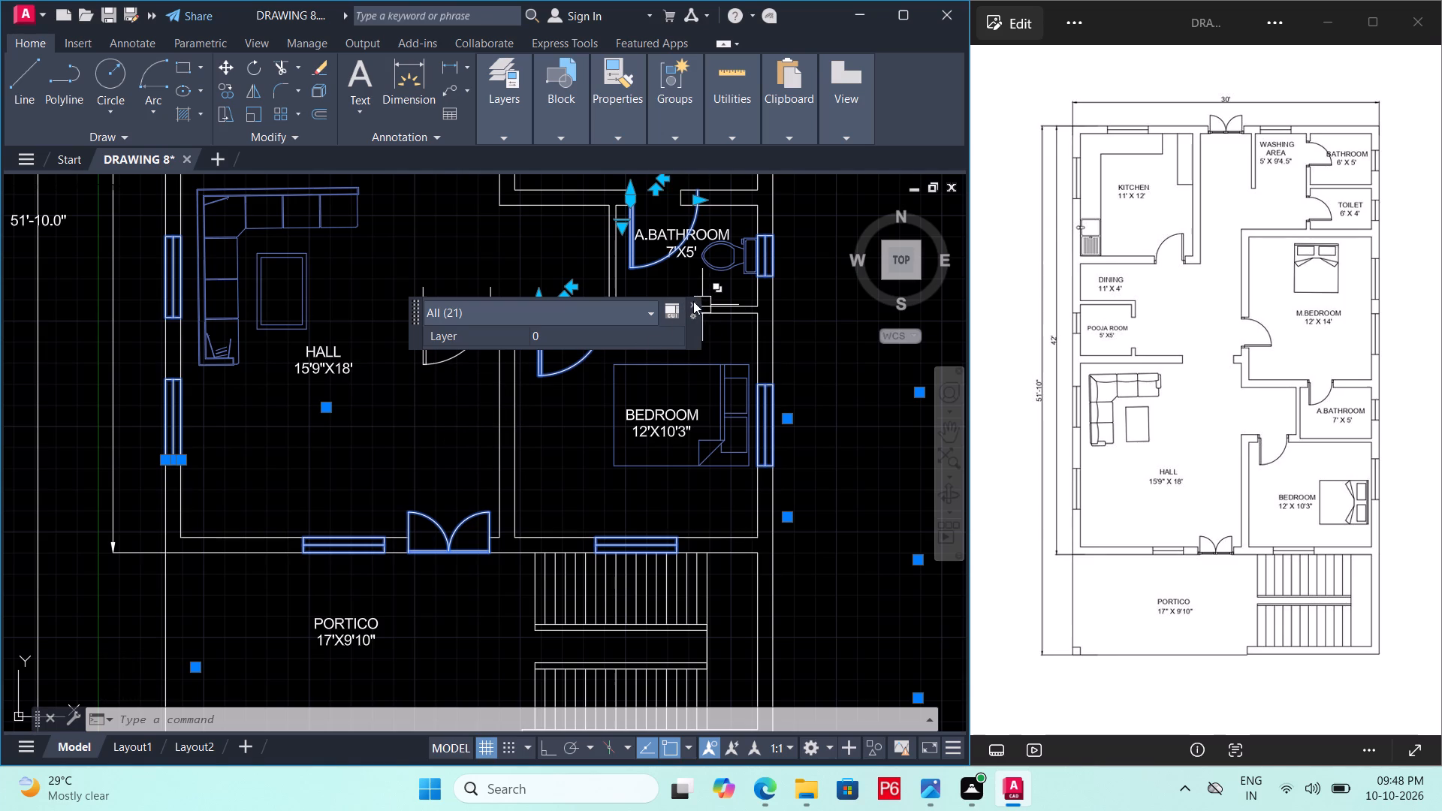
click(693, 301)
click(692, 305)
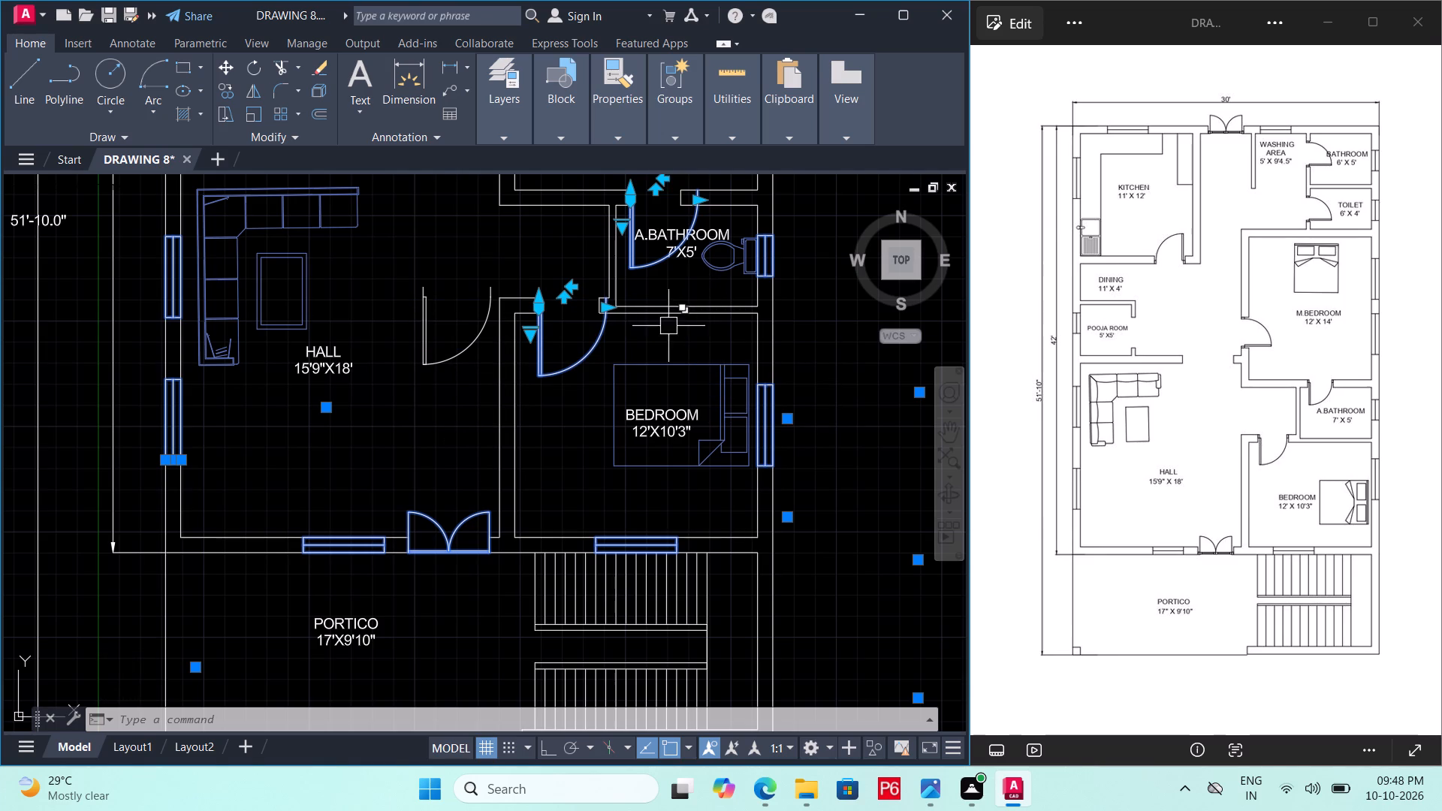
click(526, 135)
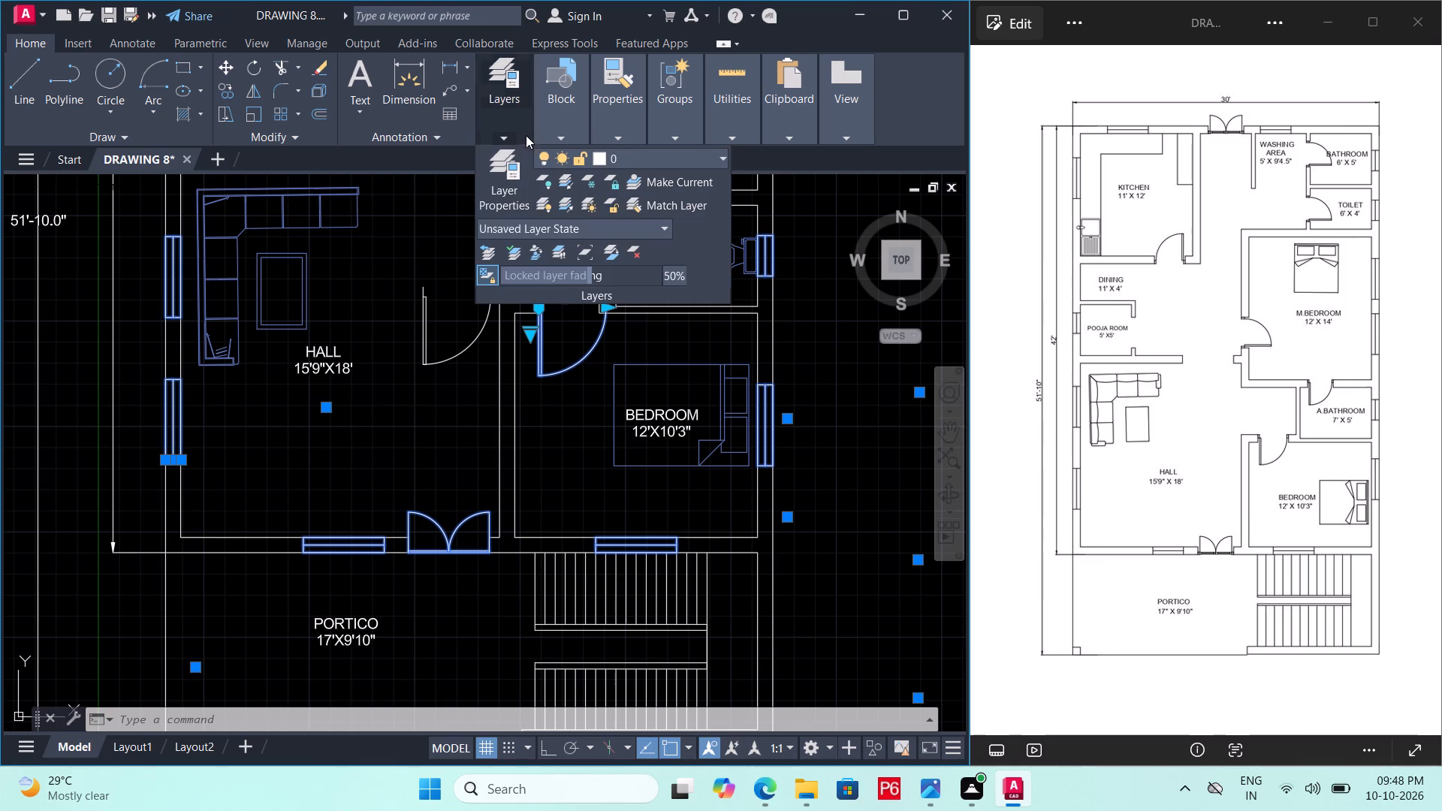
click(637, 162)
click(637, 275)
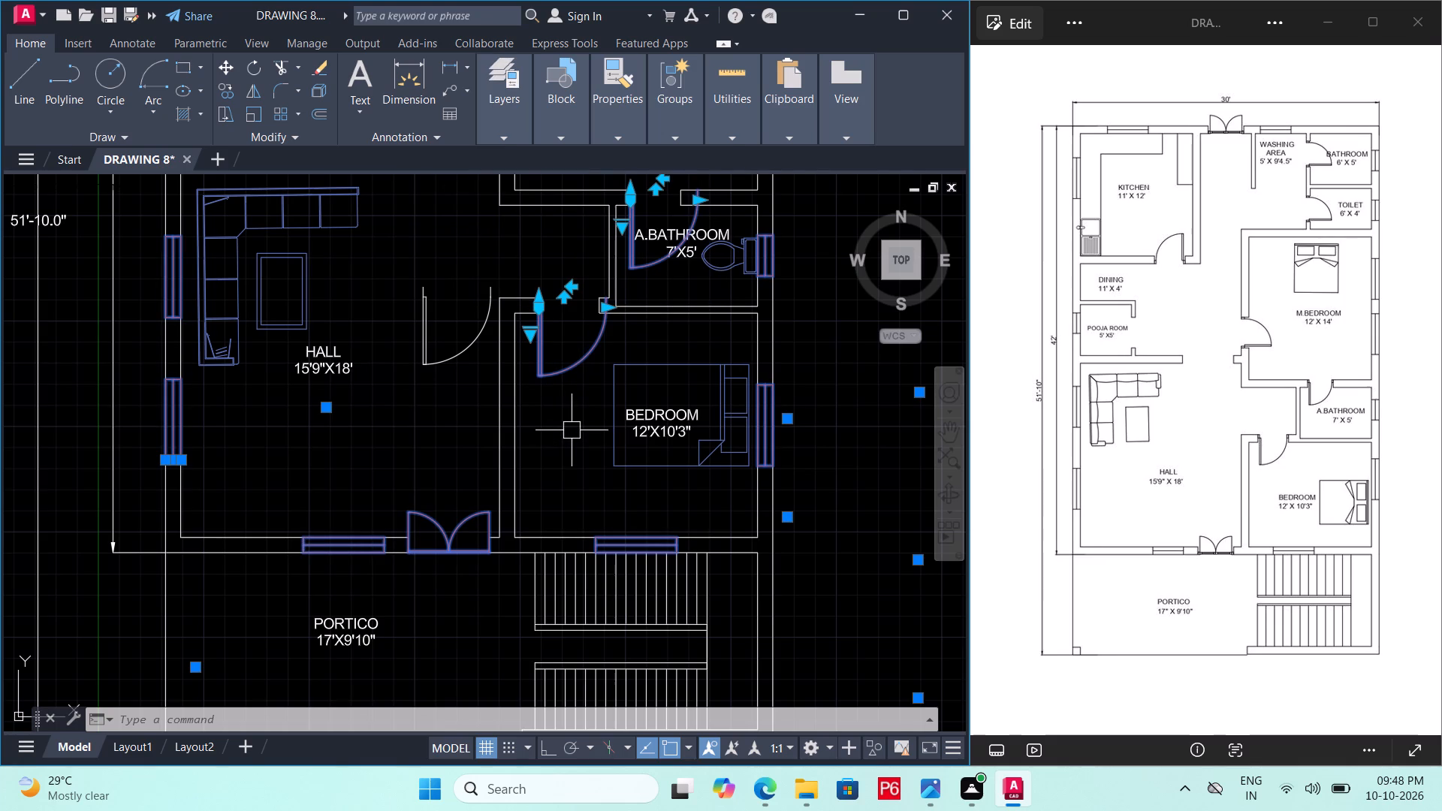
key(Escape)
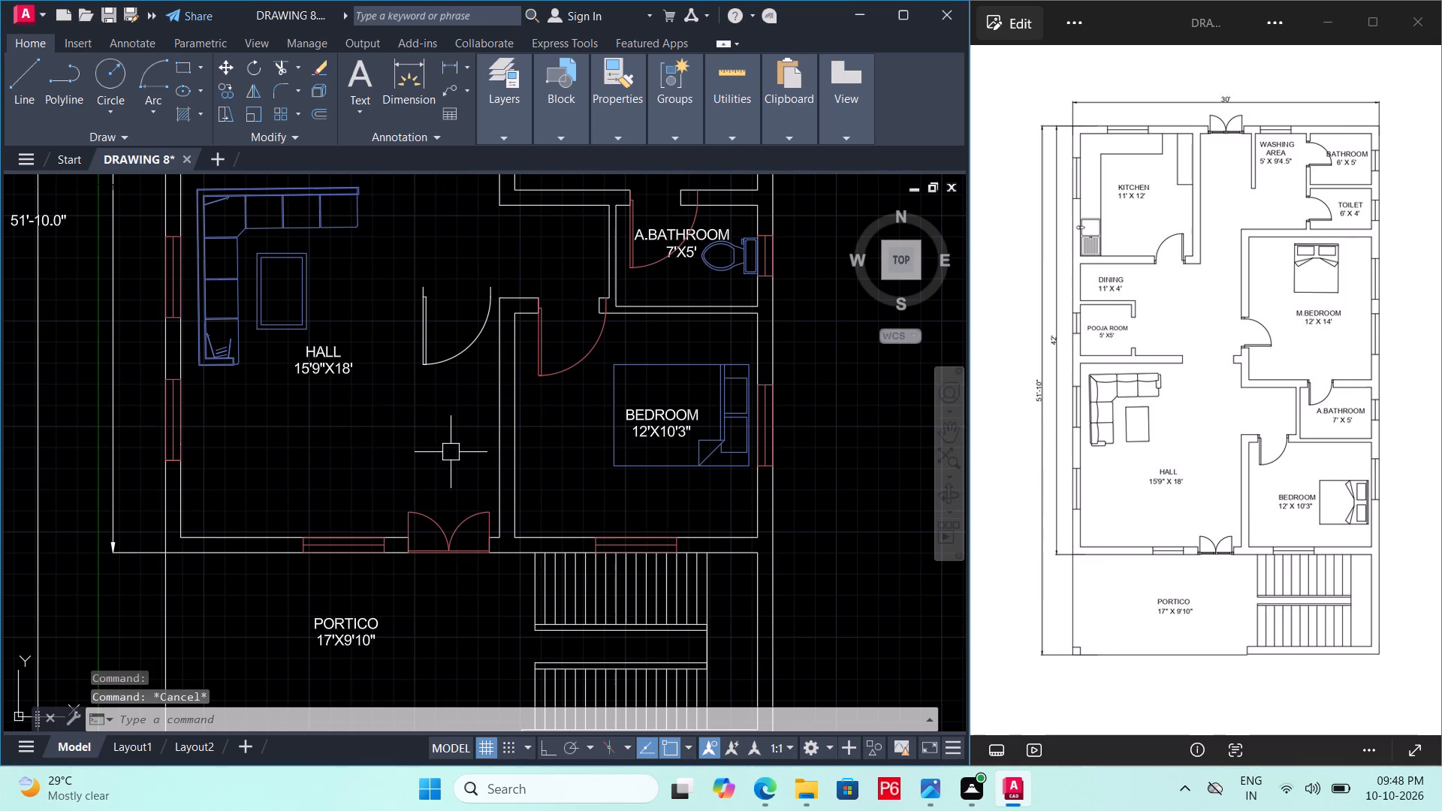
key(ctrl+s)
key(ctrl+s)
Delete the stray door block standing loose in the Hall beside the Bedroom entrance, and save the drawing.
middle_drag(451, 452, 512, 570)
scroll(451, 452, down, 1)
scroll(542, 538, up, 1)
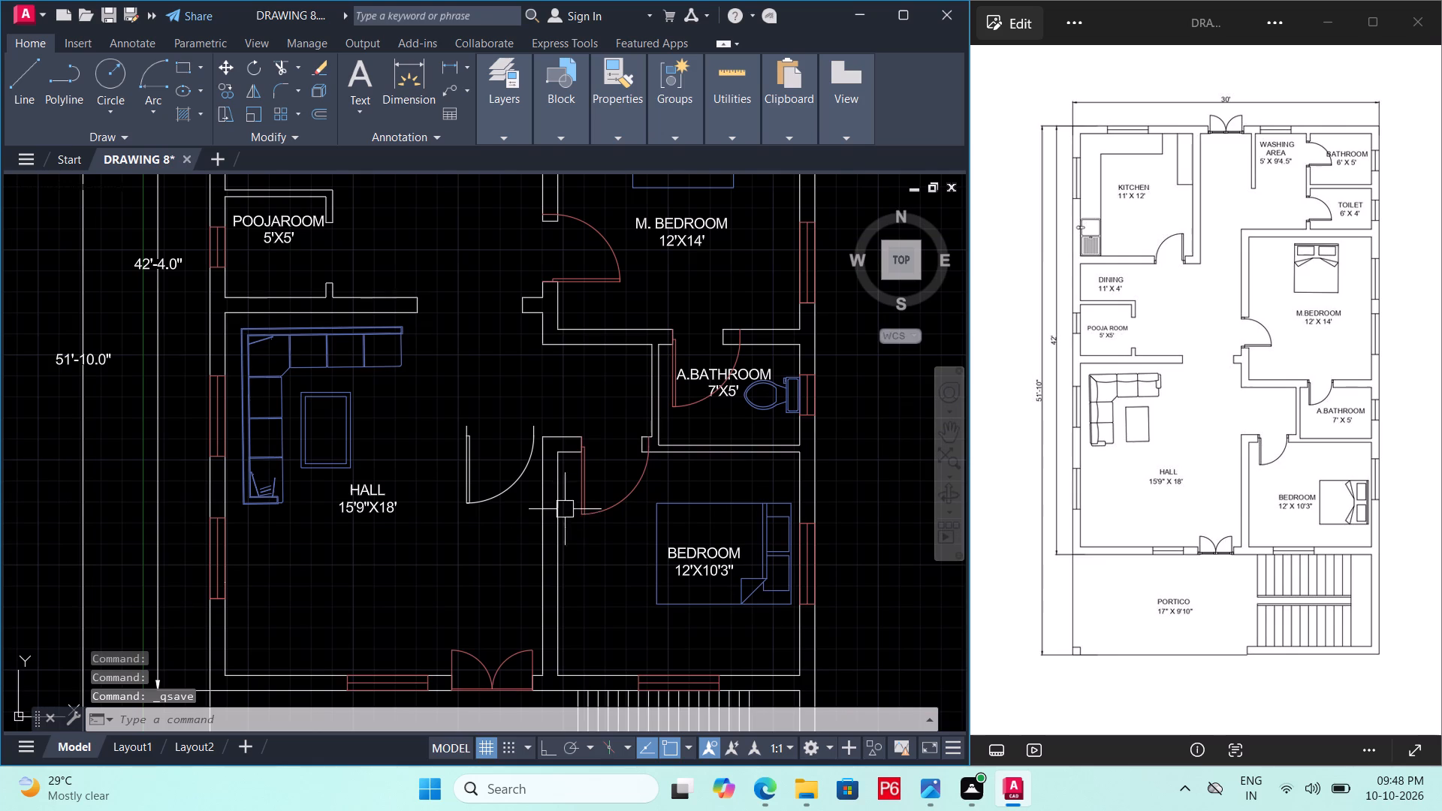
double_click(517, 478)
key(Delete)
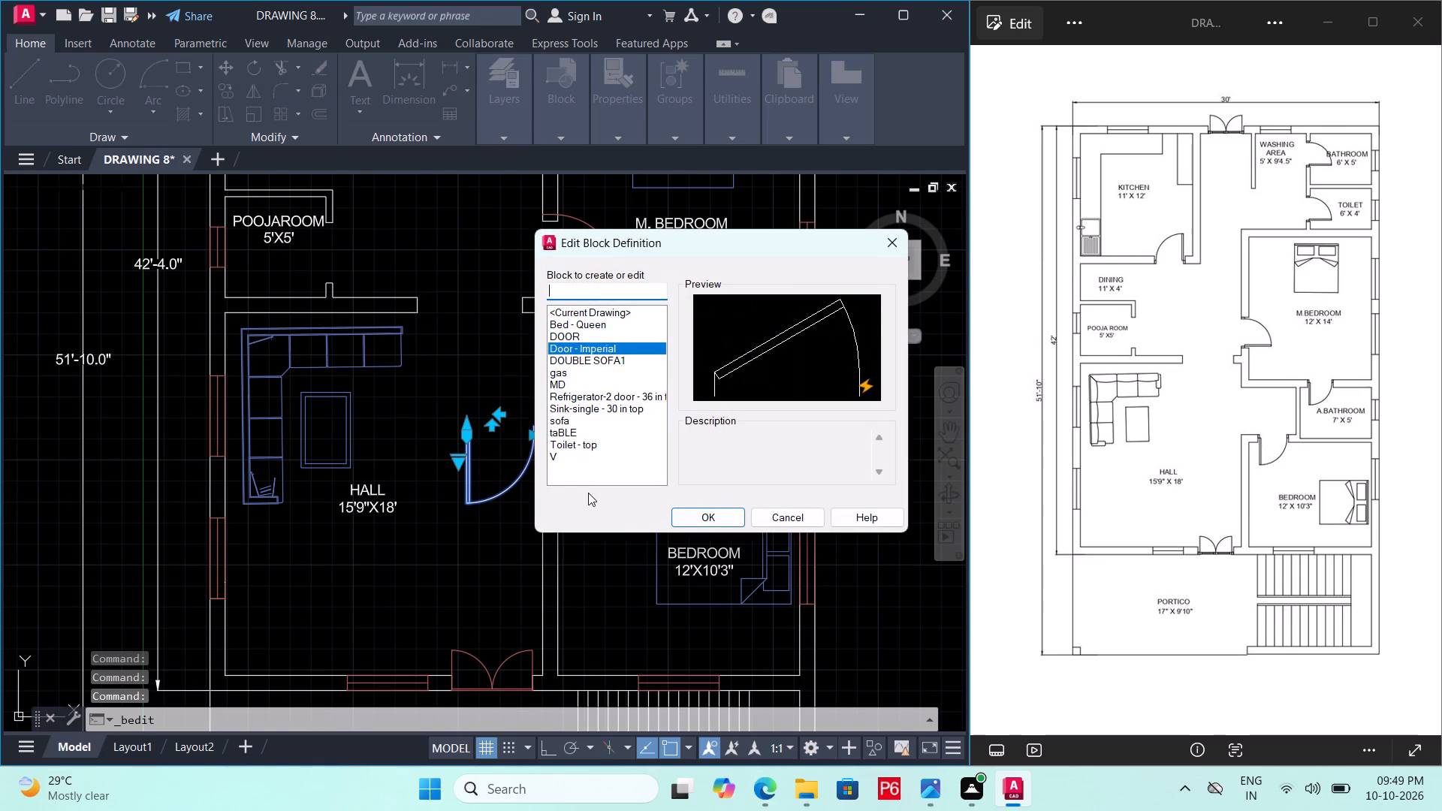
click(890, 241)
click(502, 496)
key(Delete)
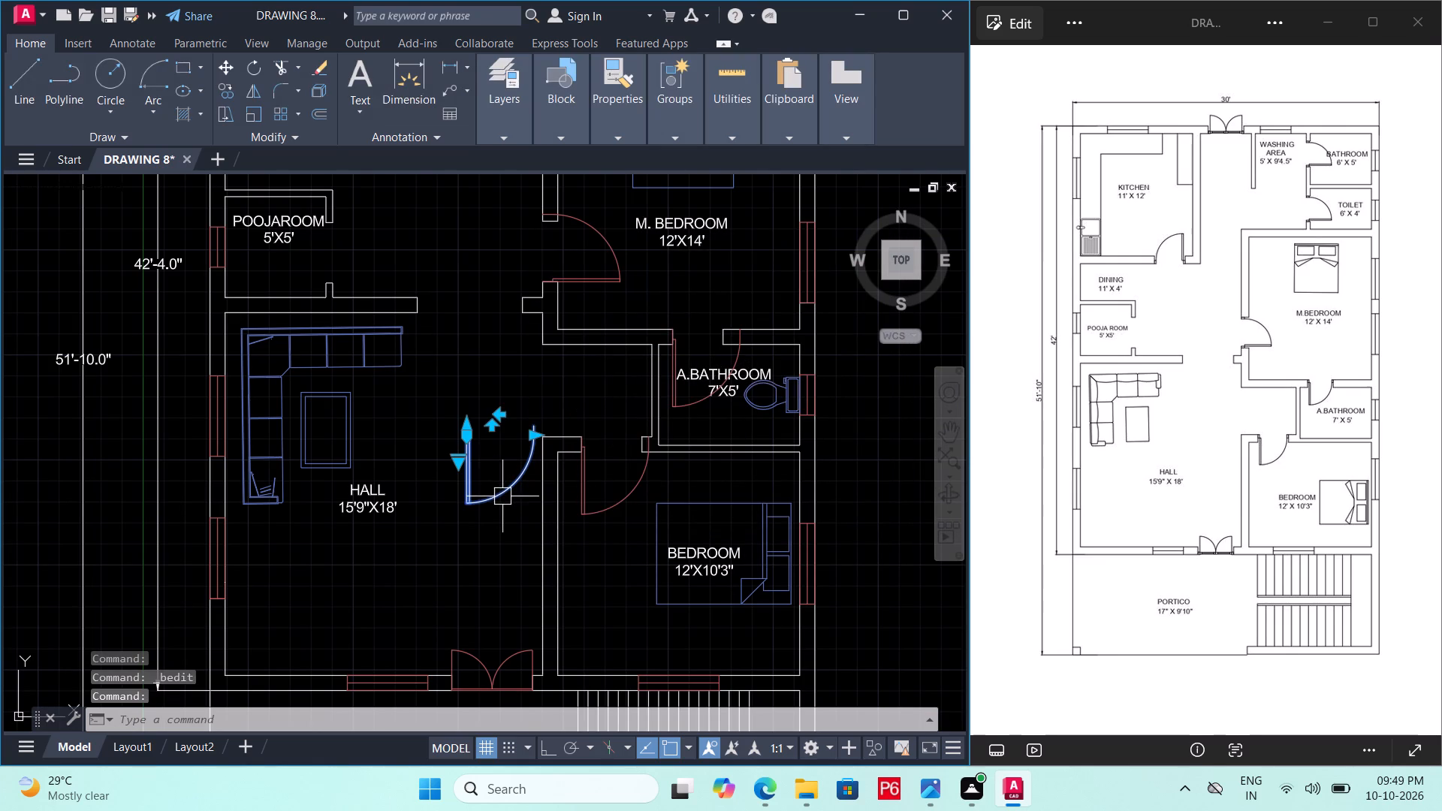
key(ctrl+s)
key(ctrl+s)
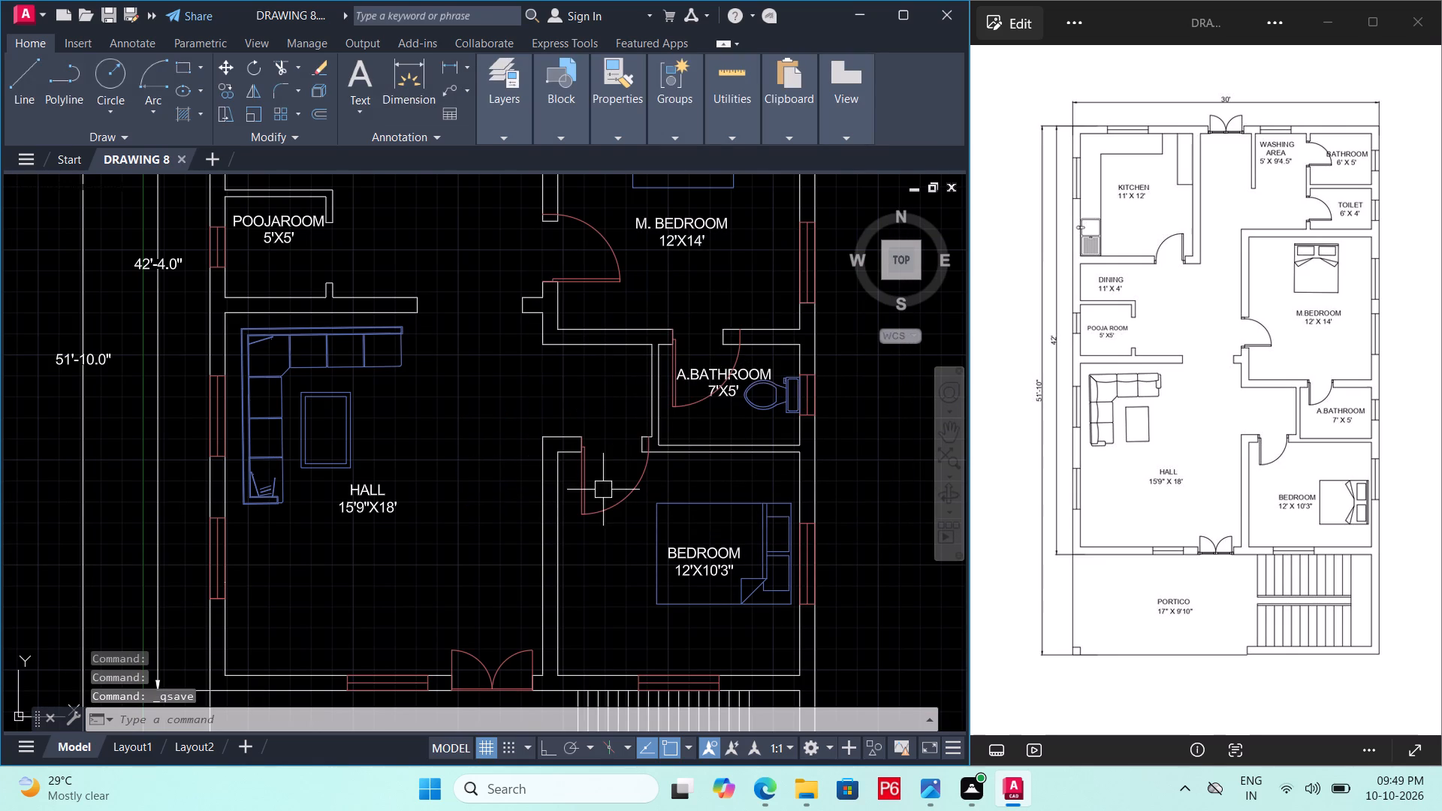
Scale the Bedroom door by about 0.9 from its hinge-side wall corner to fit the opening, and save the drawing.
scroll(619, 493, up, 2)
click(632, 506)
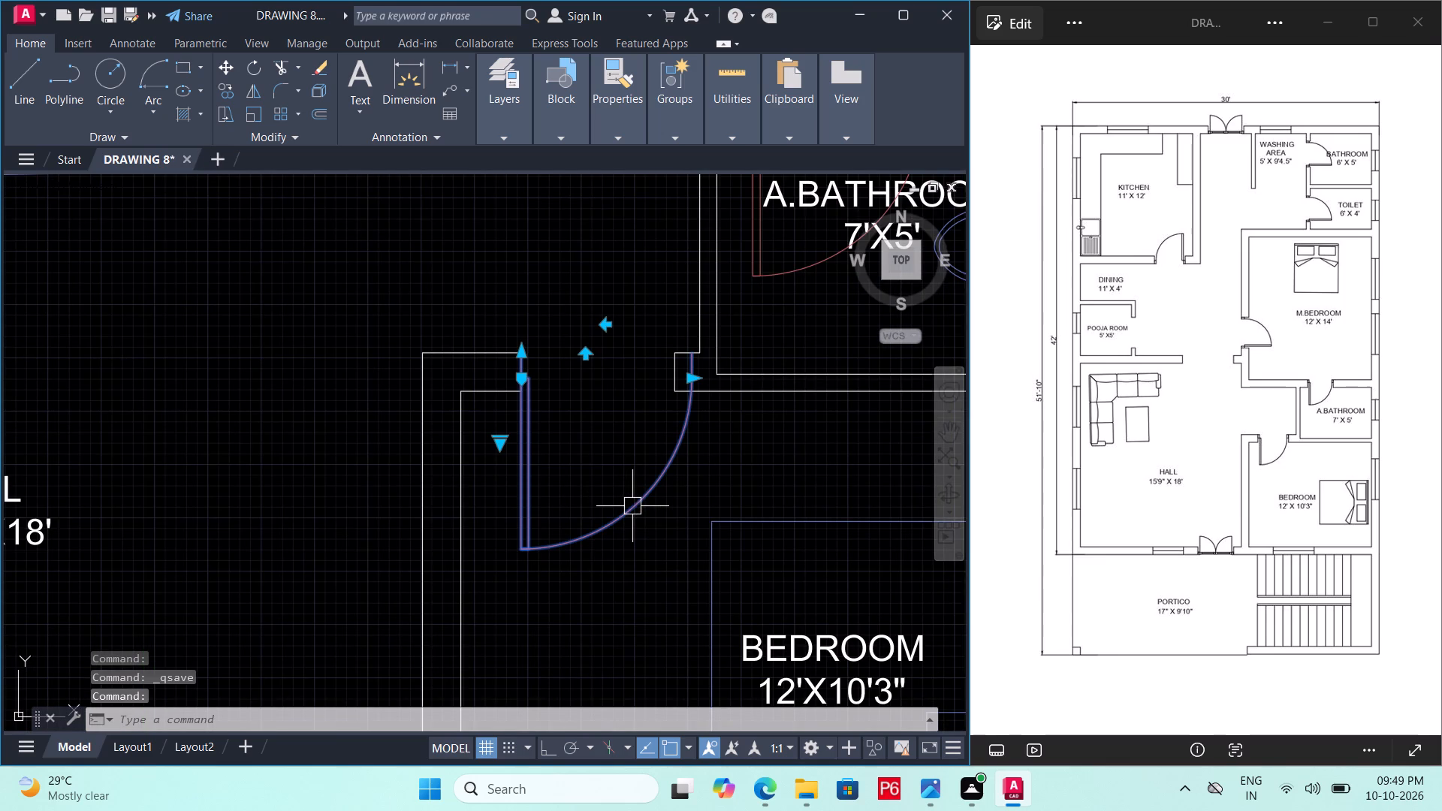
text(SC)
key(space)
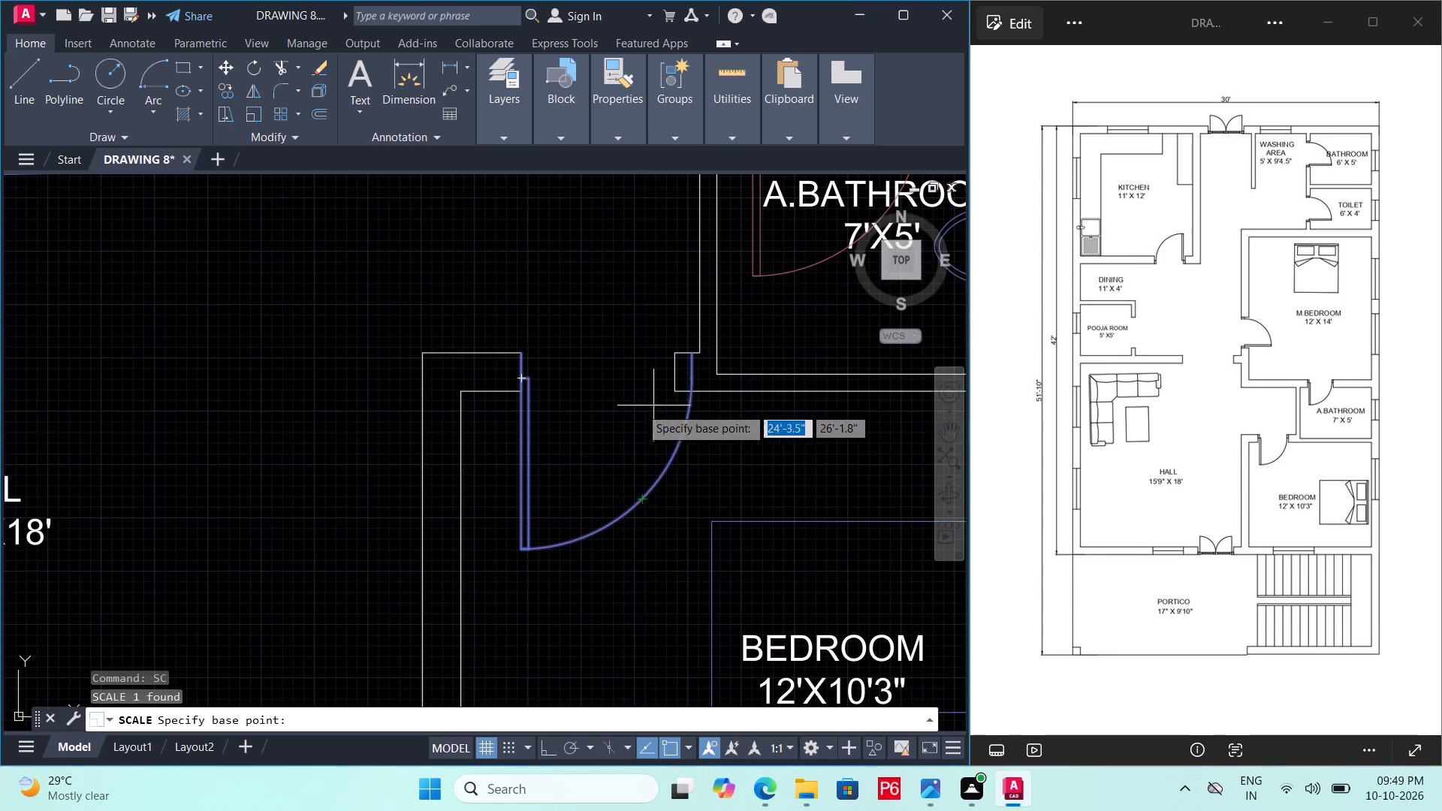
scroll(532, 384, up, 1)
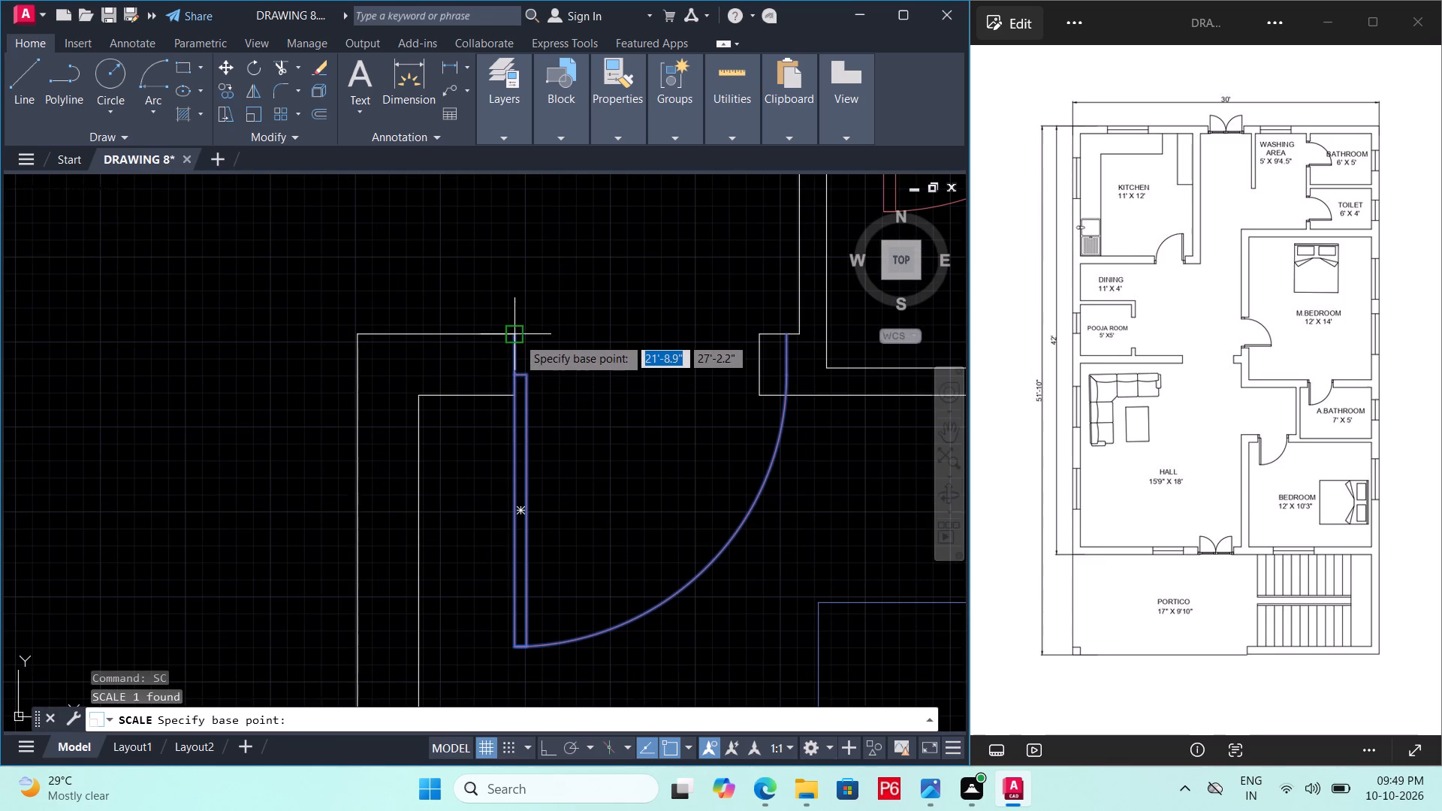
click(517, 337)
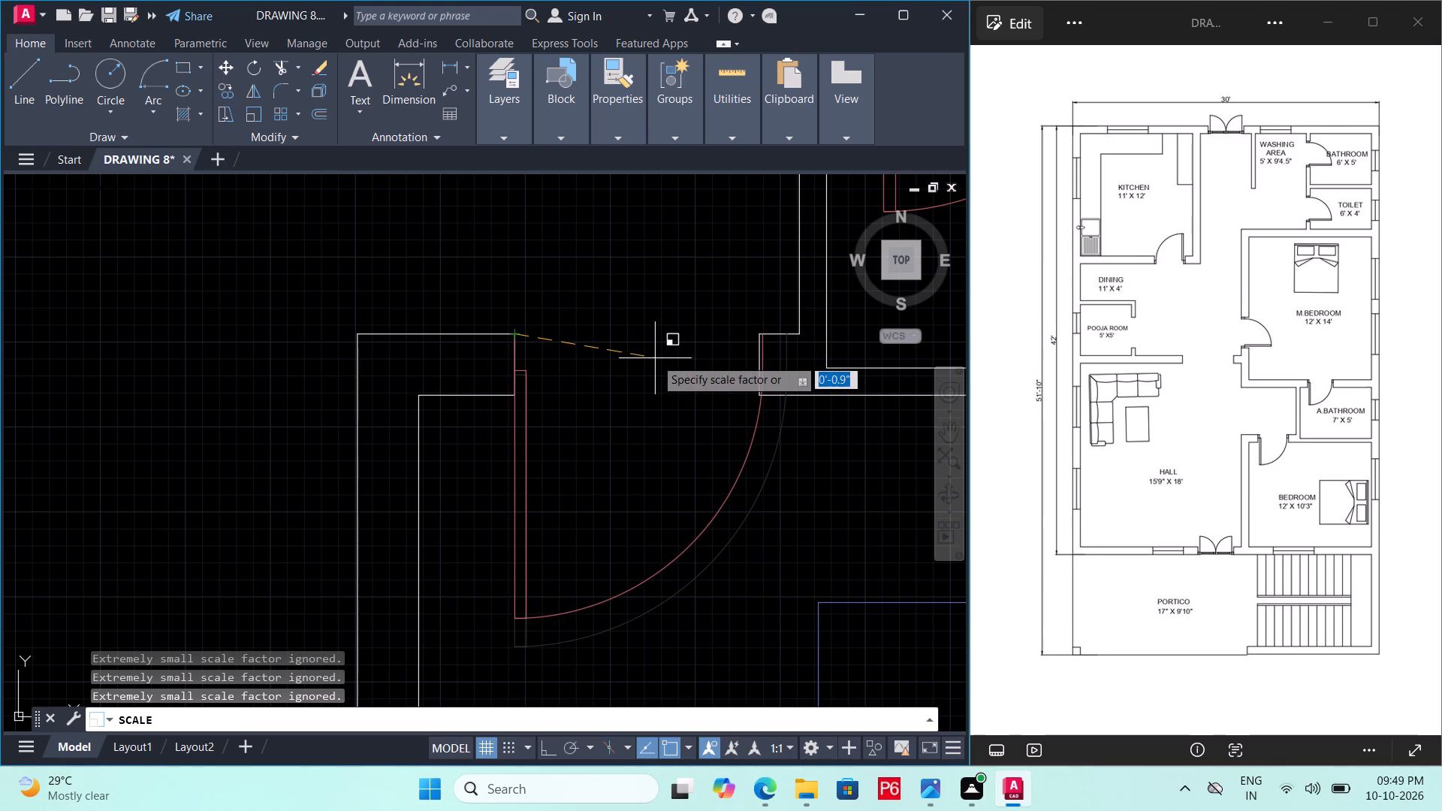
click(653, 358)
scroll(539, 417, down, 1)
middle_drag(539, 419, 497, 496)
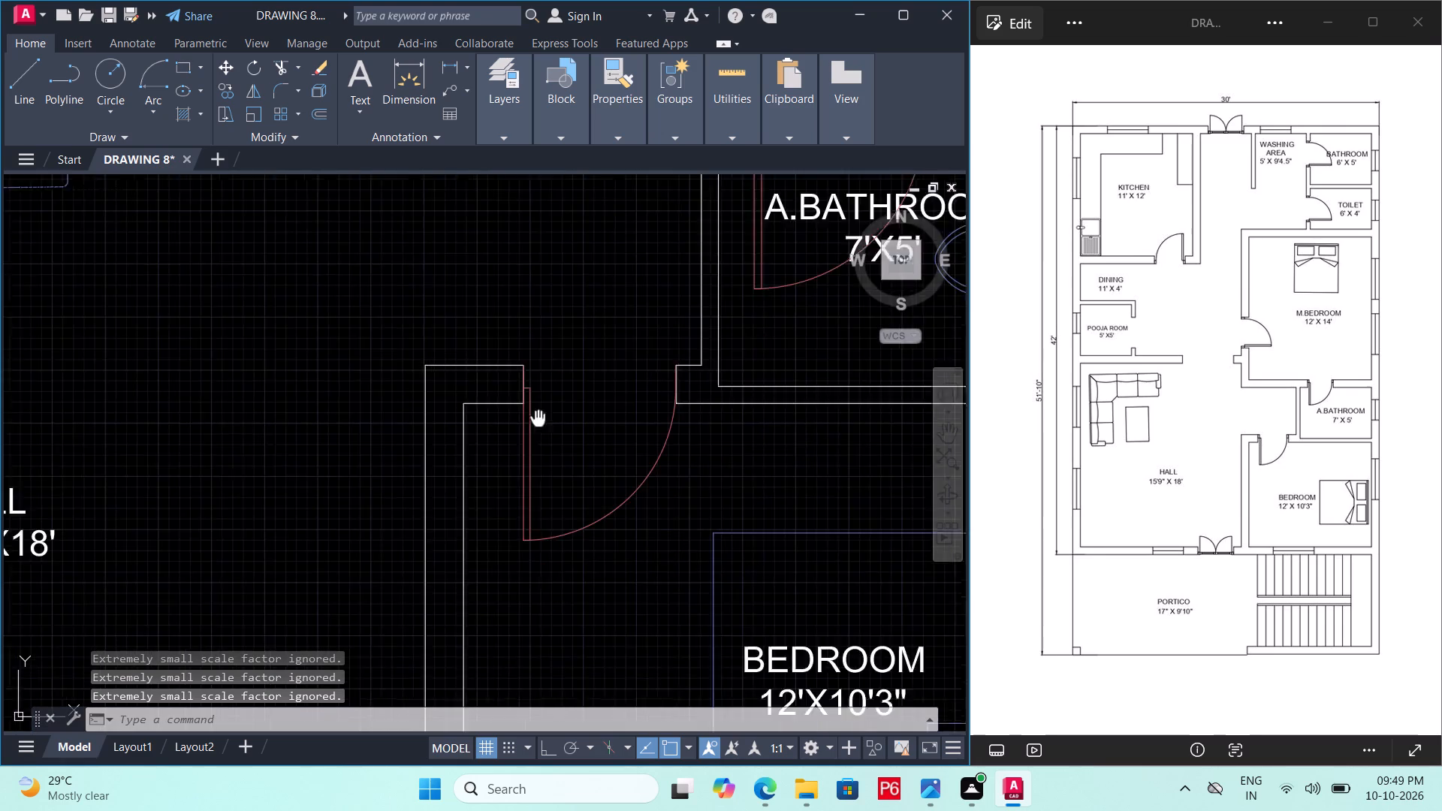
middle_drag(497, 496, 453, 570)
key(ctrl+s)
key(ctrl+s)
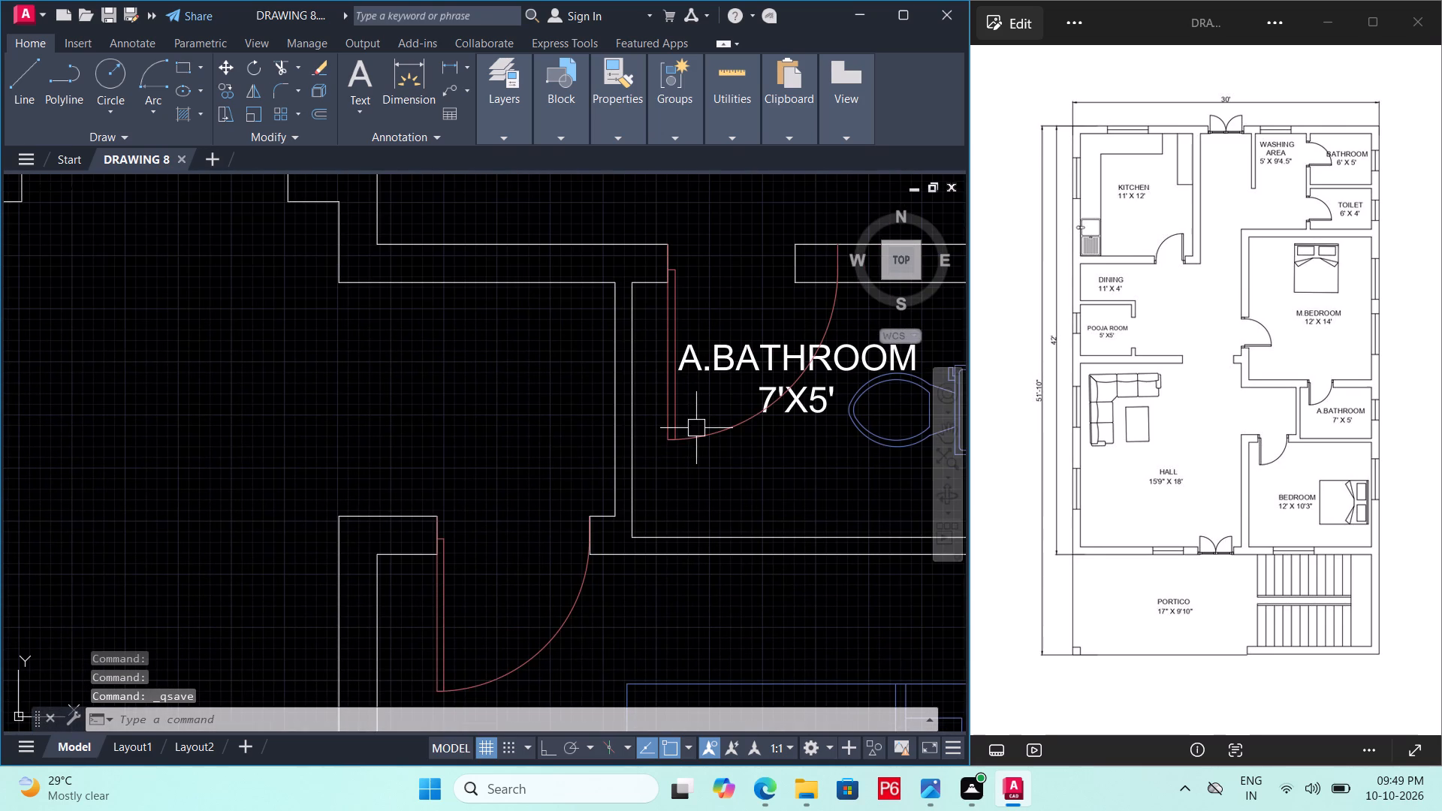
Scale down the A. Bathroom door from its hinge-side wall corner to fit the width of its opening.
click(681, 439)
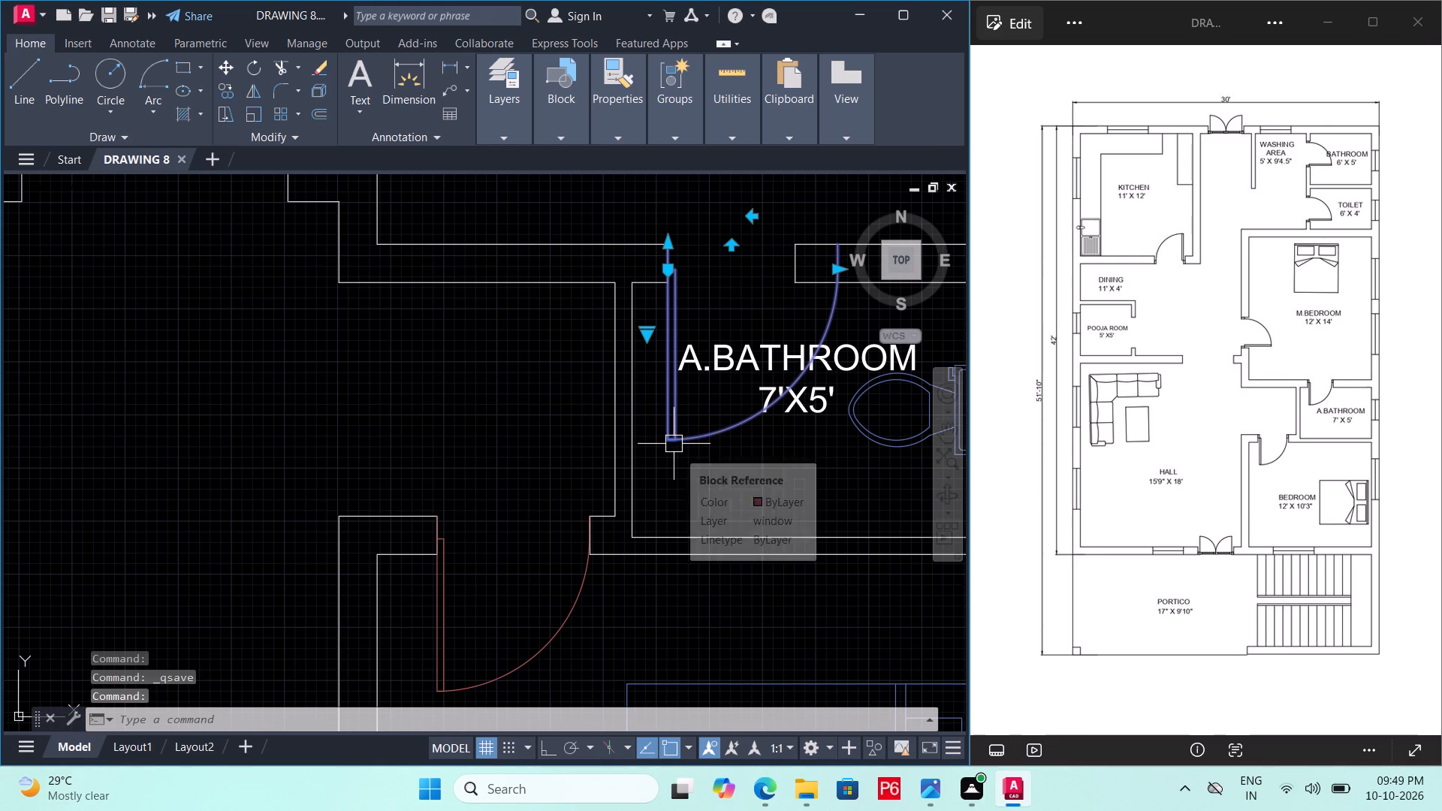
text(SC)
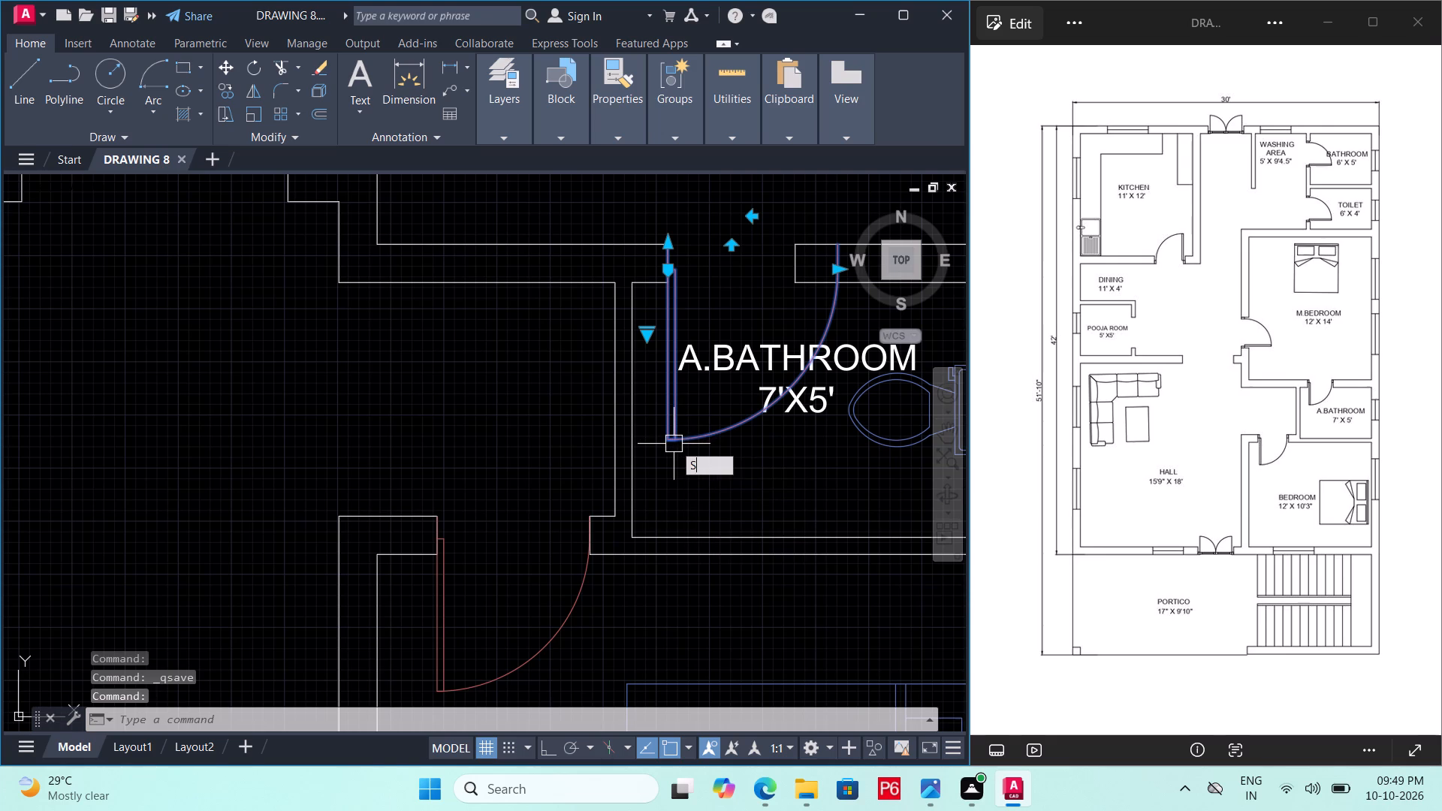
key(space)
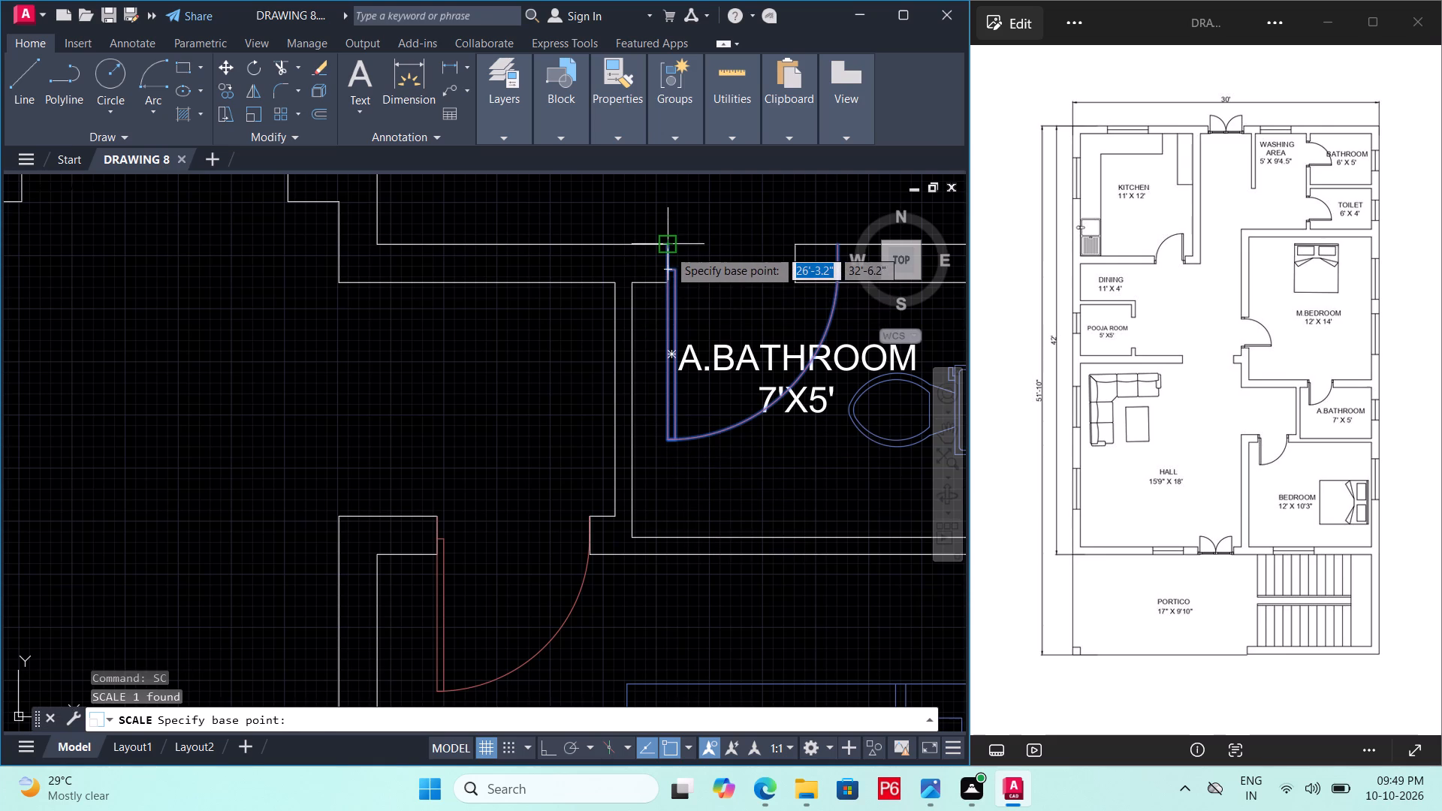
click(668, 249)
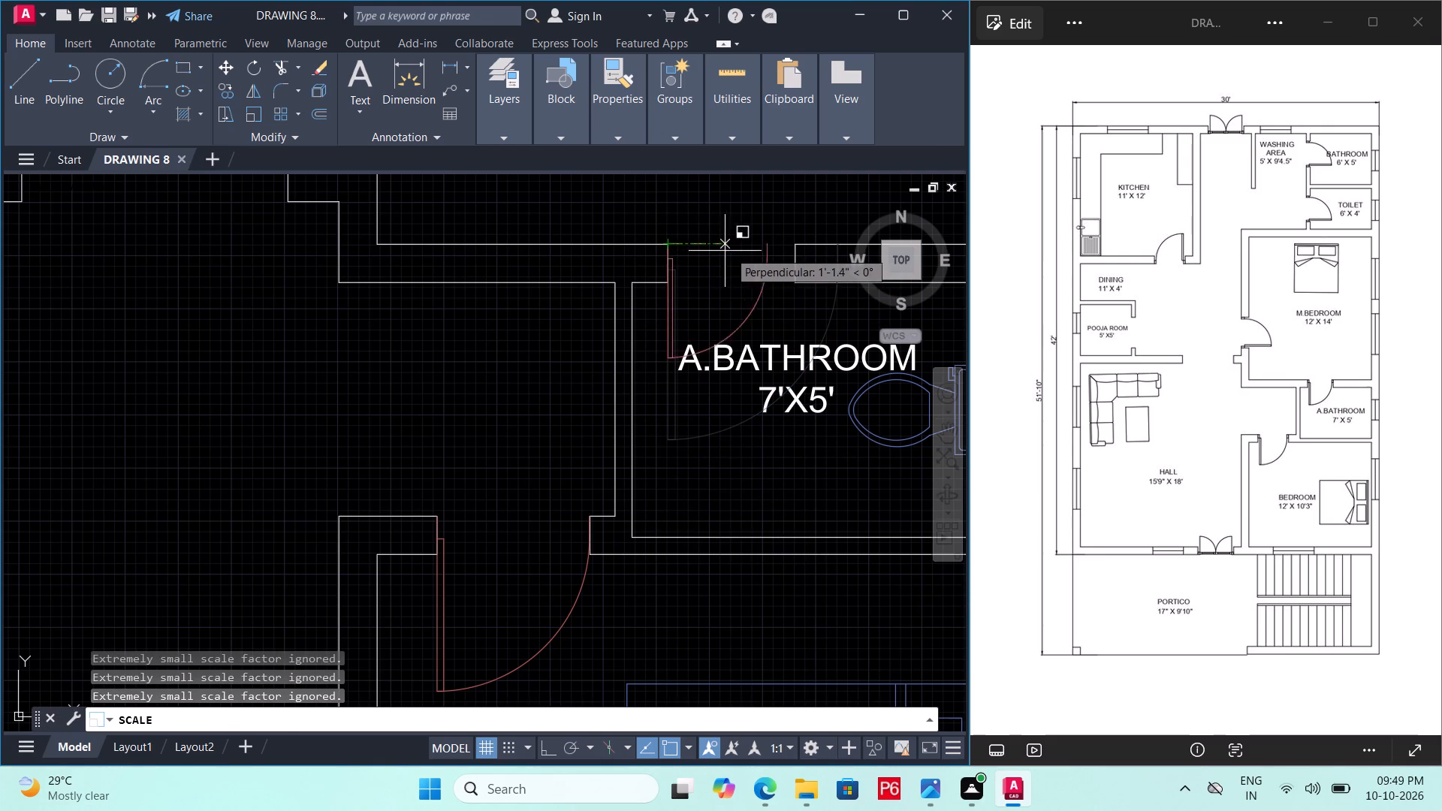
double_click(741, 252)
scroll(671, 365, down, 1)
middle_drag(670, 368, 669, 369)
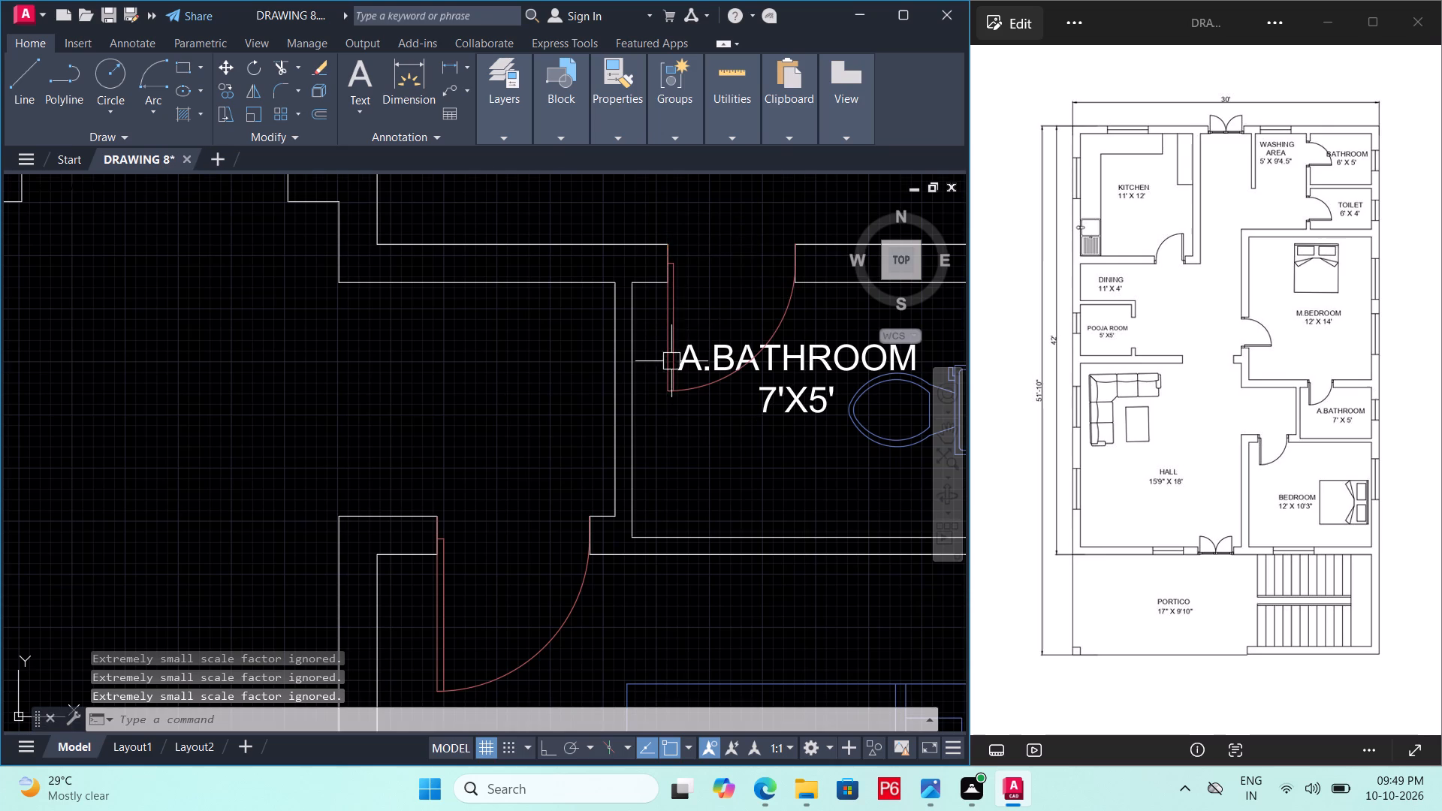
Scale the M. Bedroom door by about 0.9 from its hinge-side wall corner to fit the opening.
middle_drag(669, 369, 554, 701)
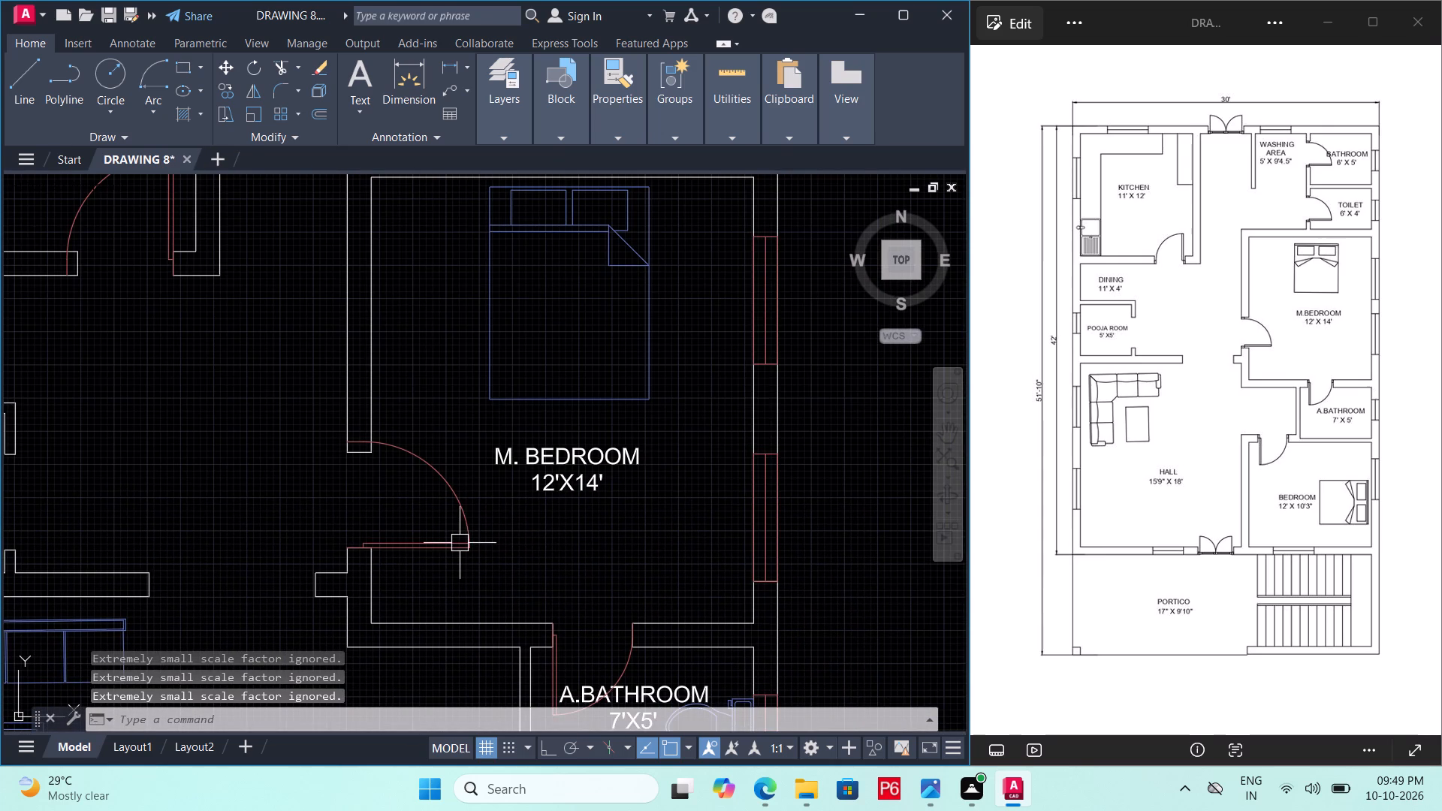
click(460, 543)
middle_drag(338, 525, 394, 501)
scroll(383, 505, up, 2)
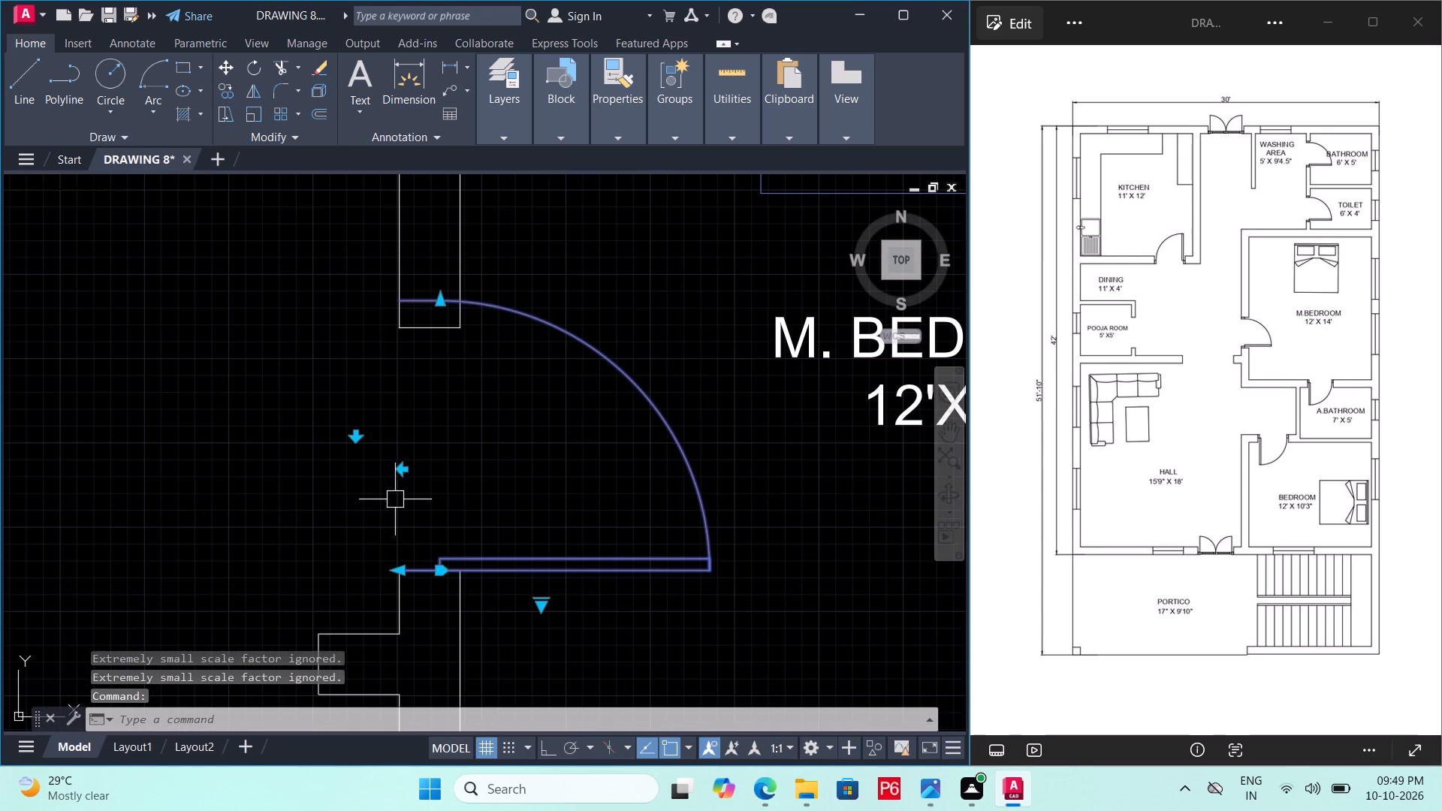
text(SC)
key(space)
click(396, 574)
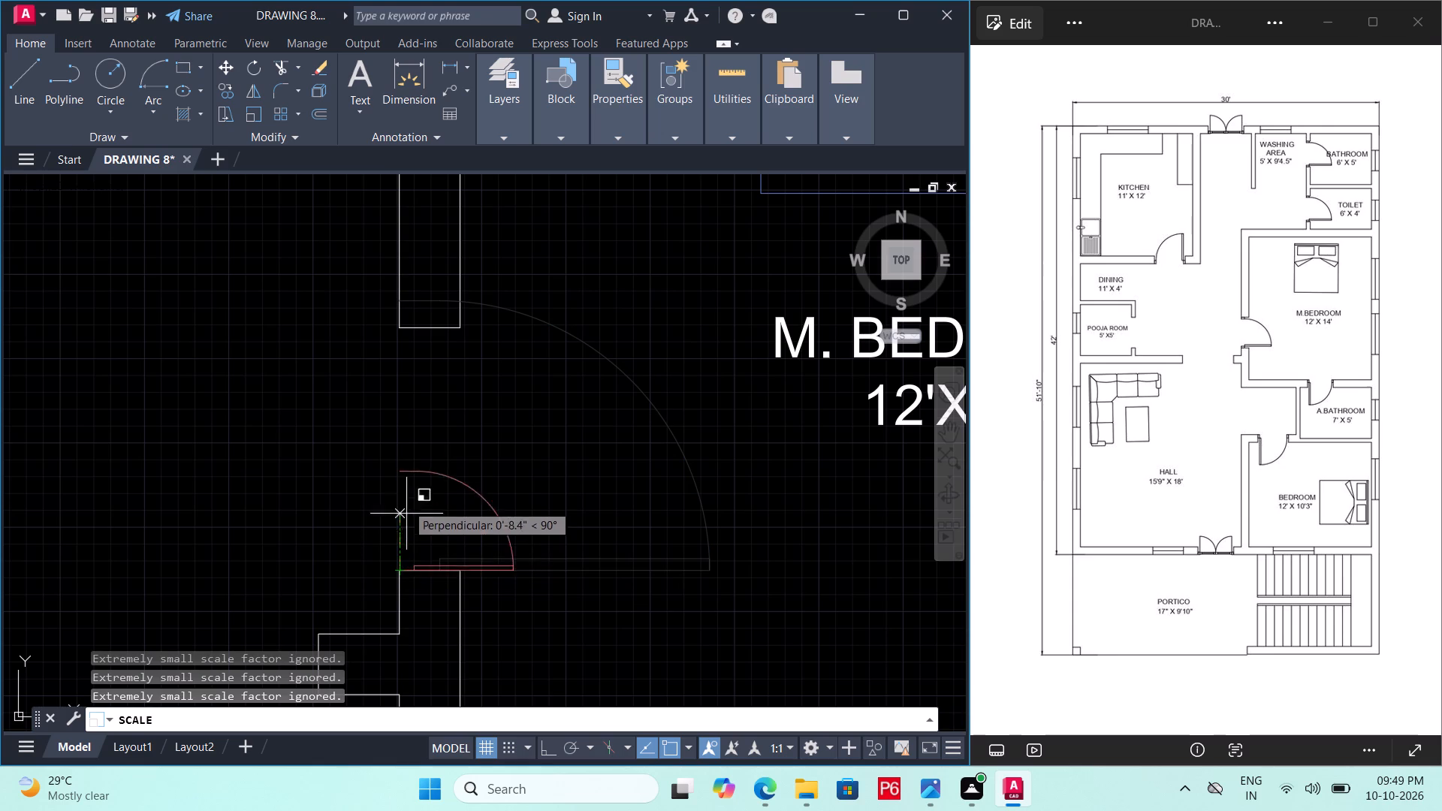
click(410, 433)
scroll(511, 399, down, 3)
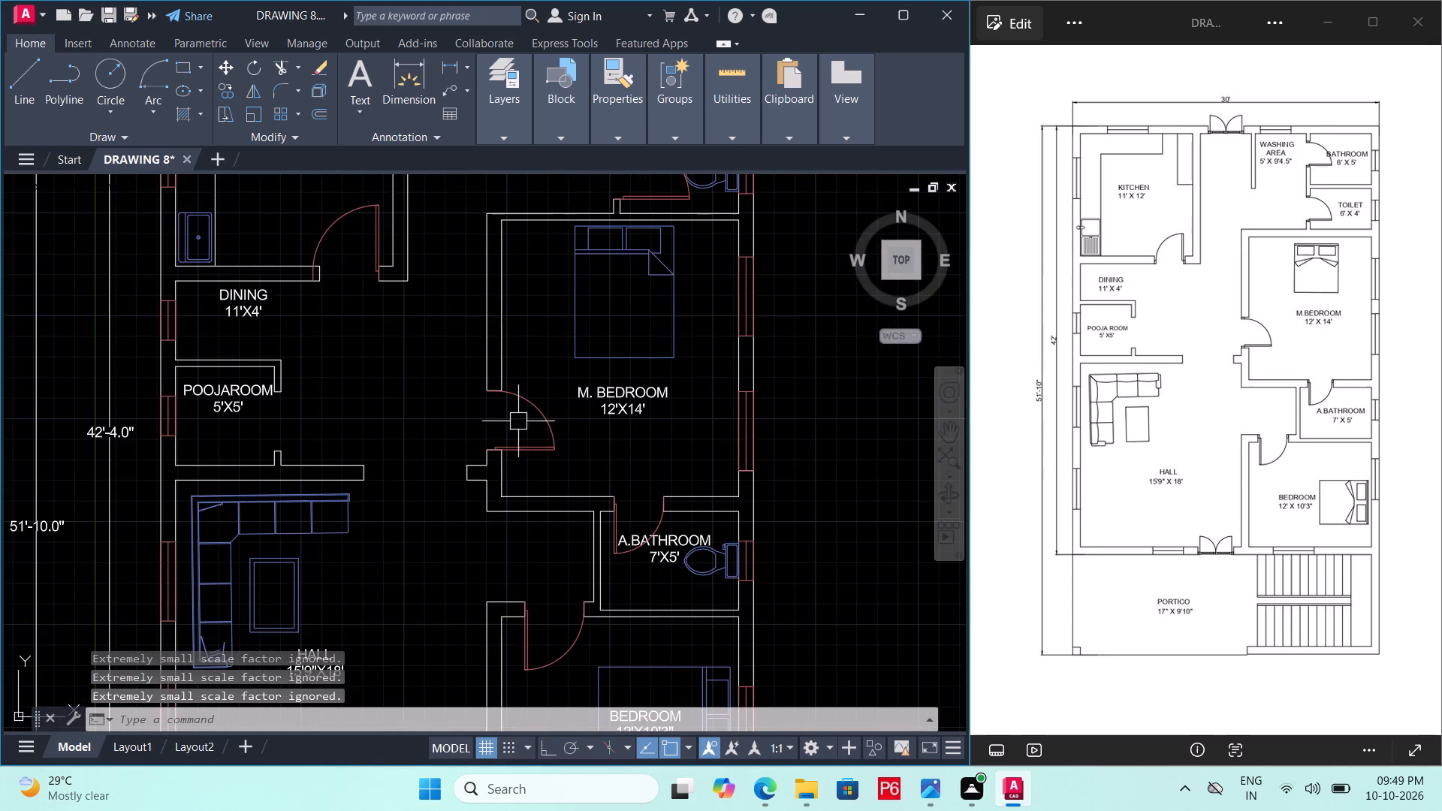
Scale down the Toilet door from its hinge-side wall corner to fit the width of its opening.
middle_drag(519, 426, 532, 634)
scroll(668, 342, up, 2)
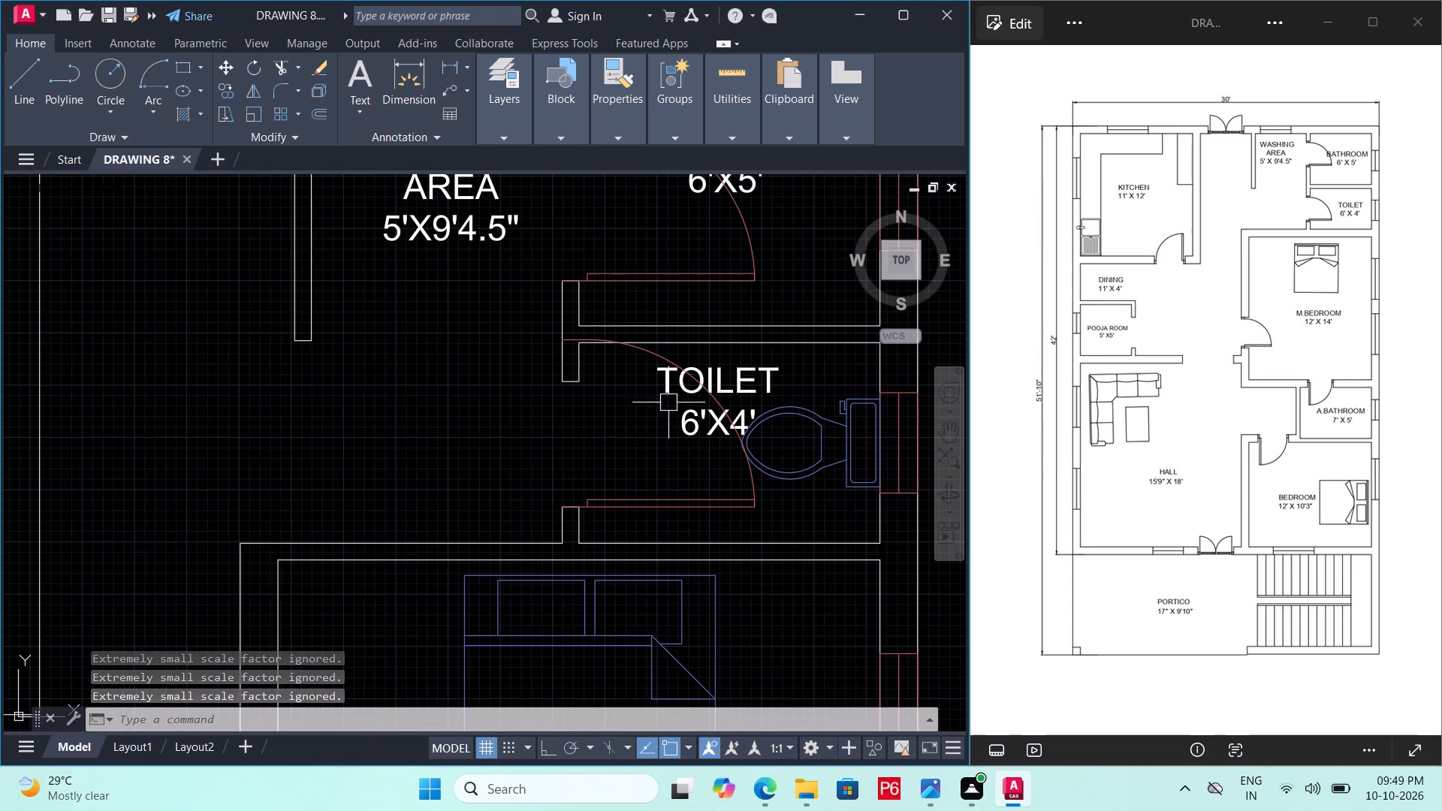
click(658, 509)
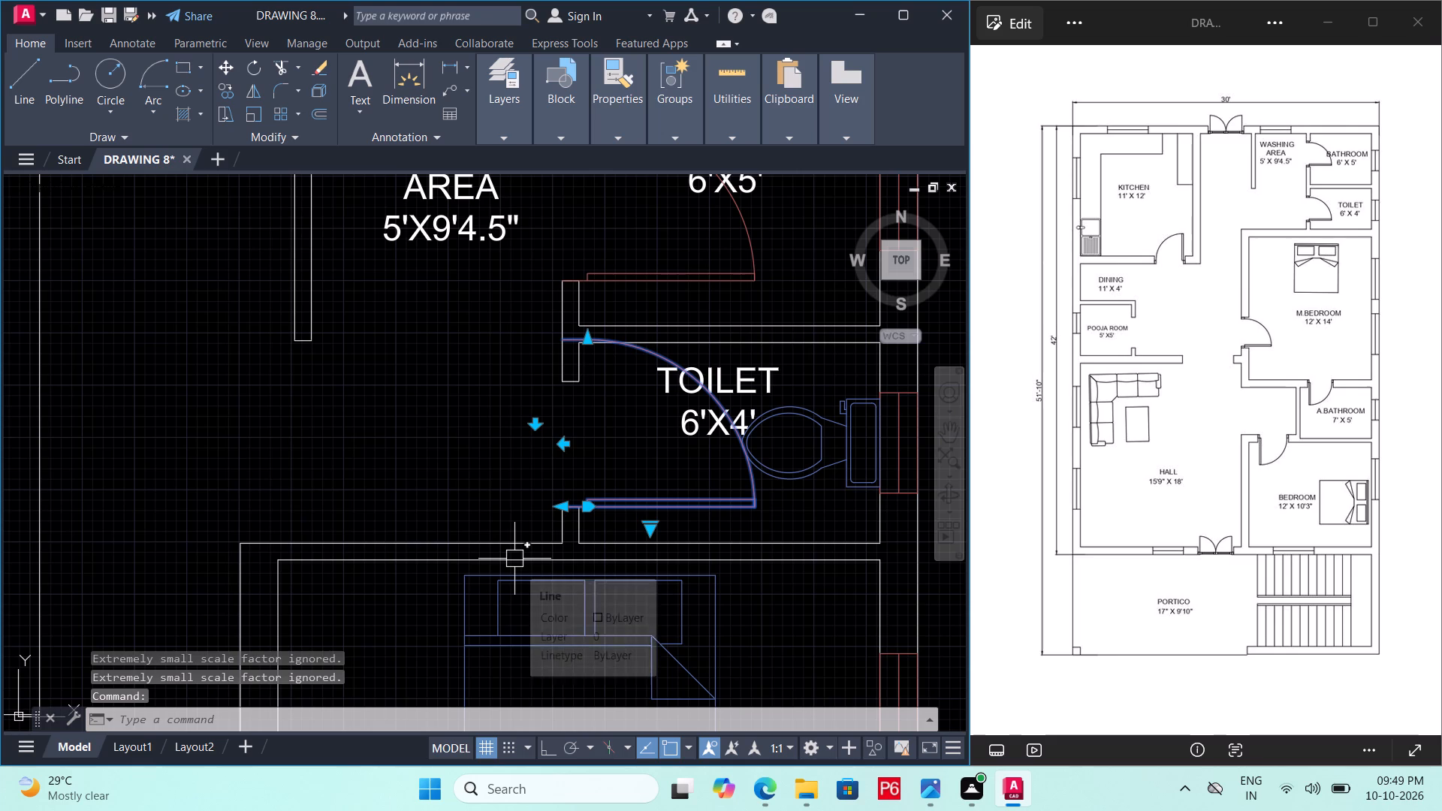
text(SC)
key(space)
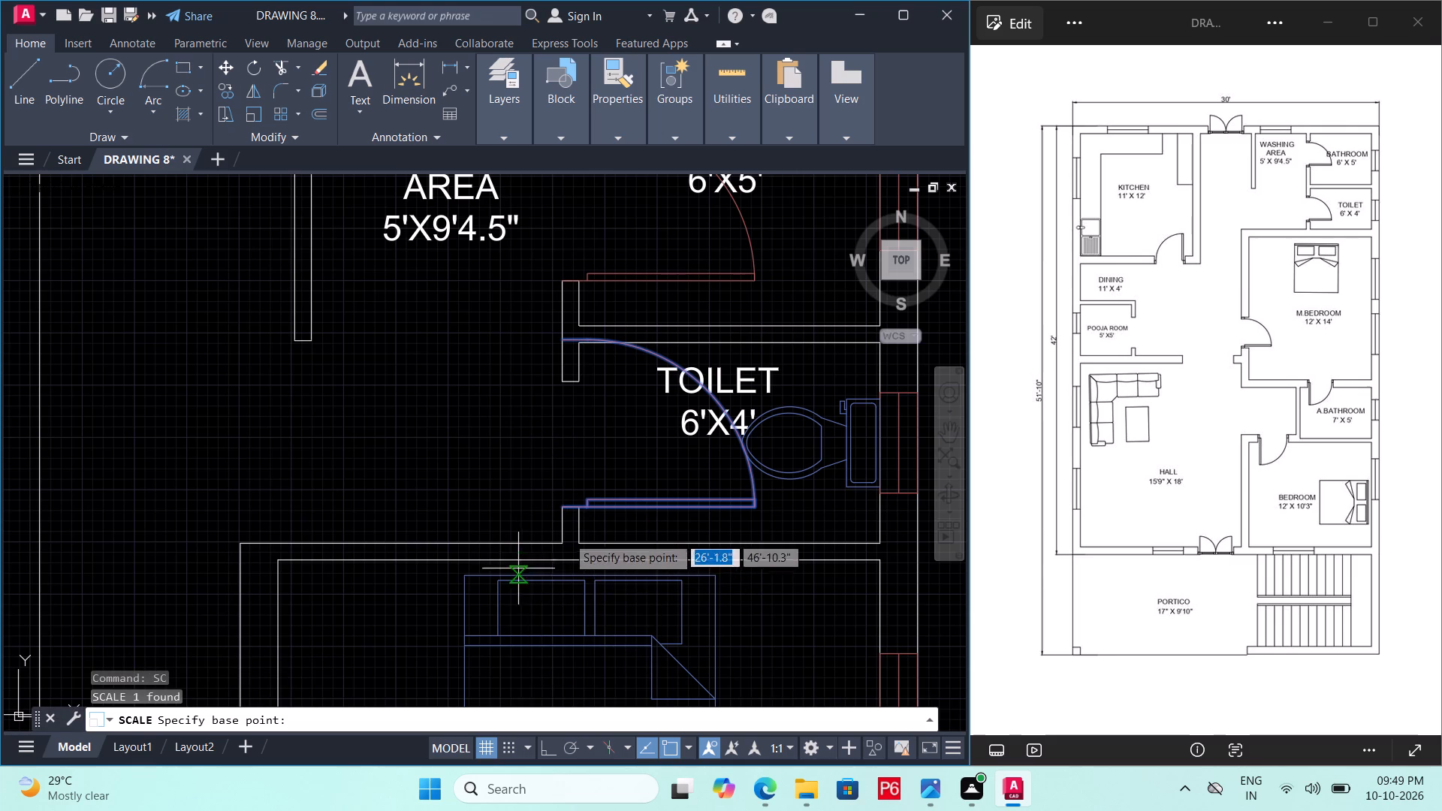
click(565, 505)
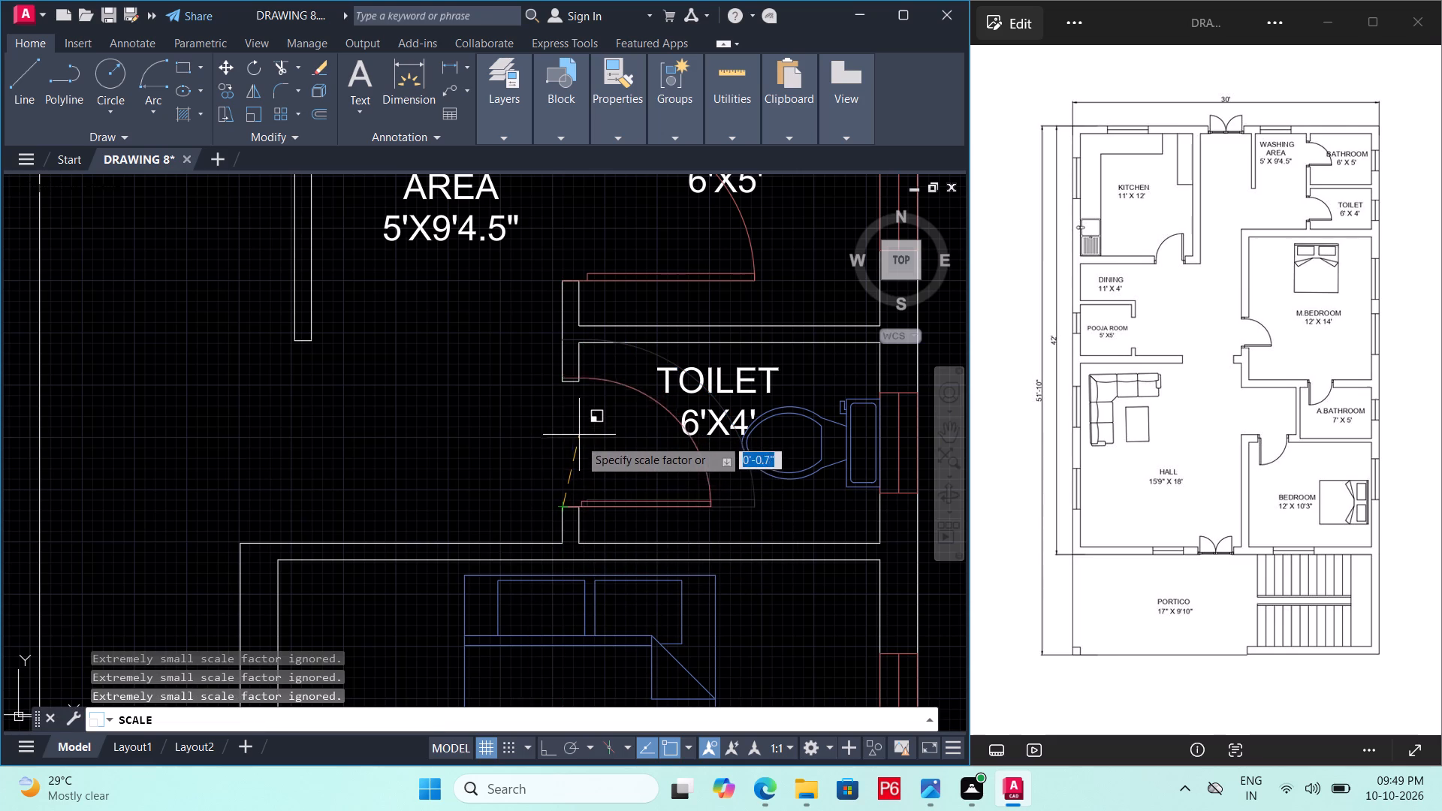
scroll(580, 440, up, 1)
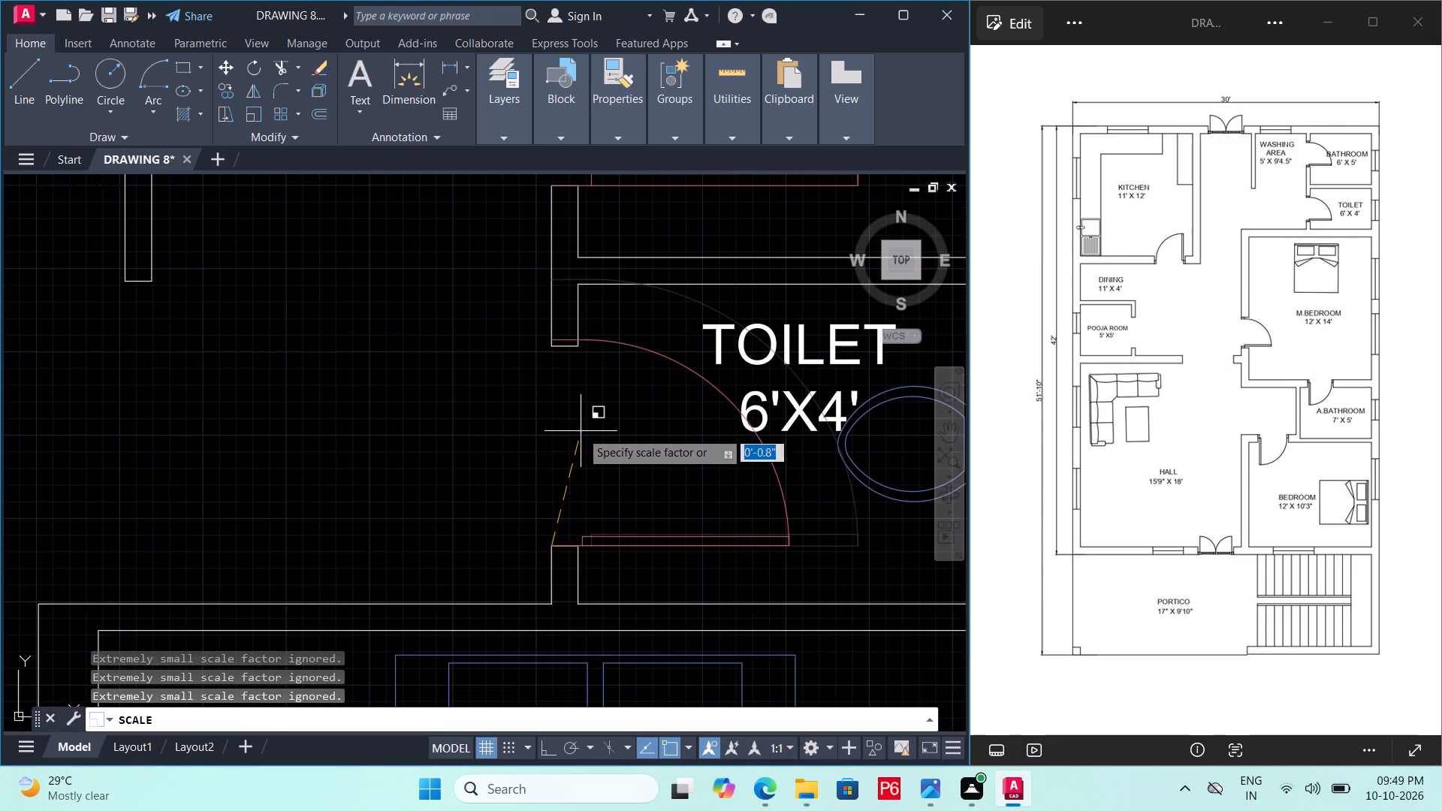
click(581, 435)
scroll(556, 455, down, 1)
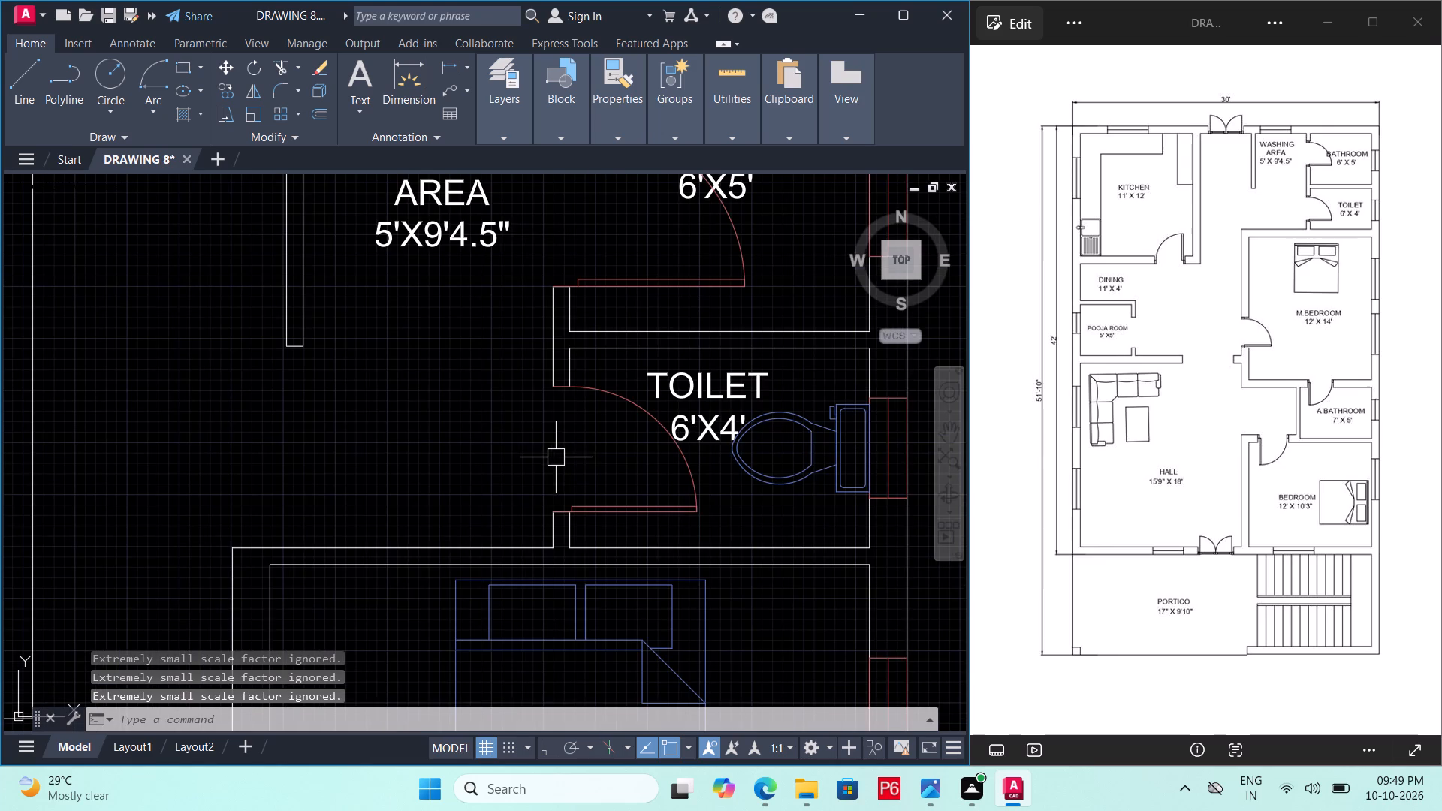
Scale down the Bathroom door from its hinge-side wall corner to fit the width of its opening, and save the drawing.
click(615, 289)
middle_drag(608, 285, 611, 376)
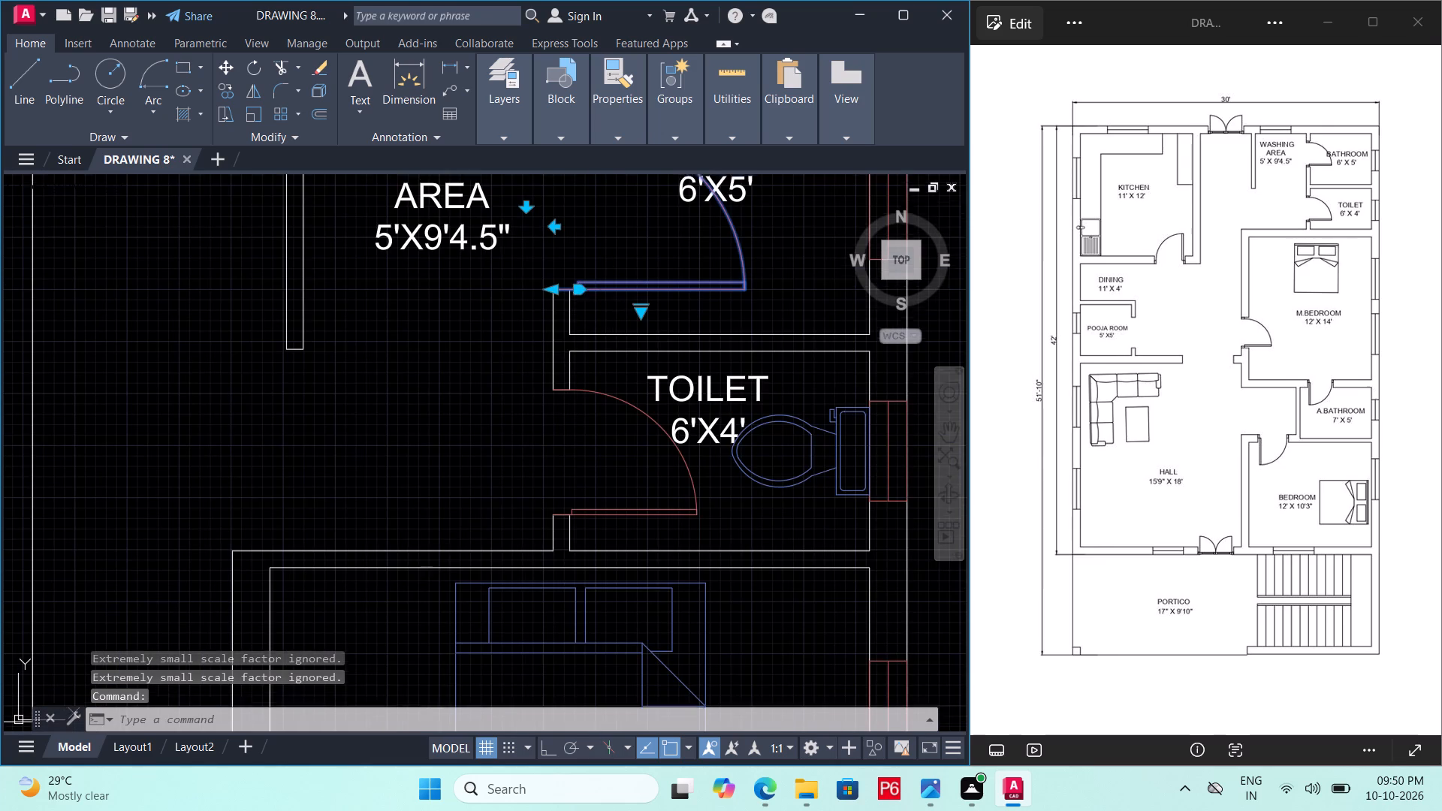
middle_drag(611, 376, 611, 413)
text(SC)
key(space)
scroll(568, 418, up, 2)
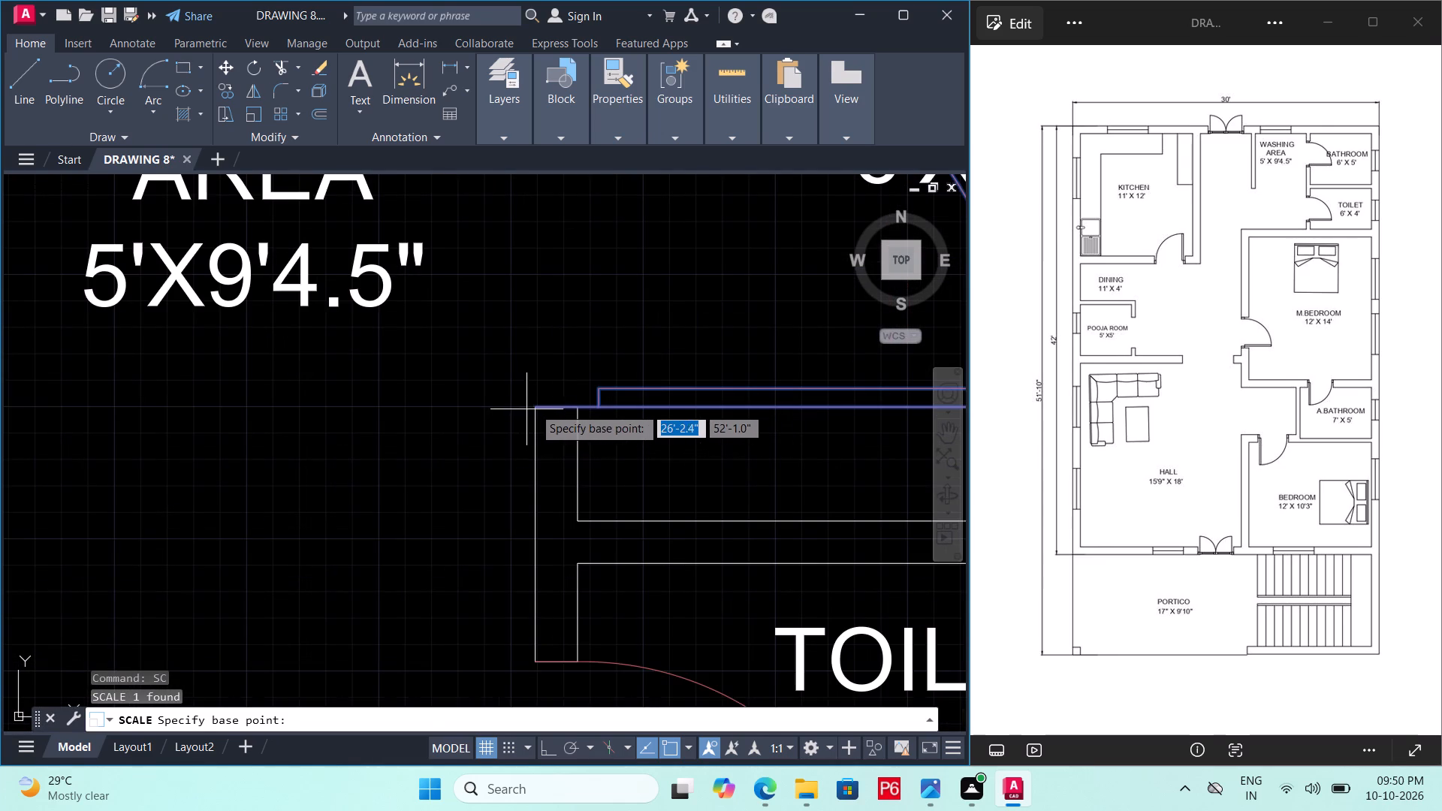
click(537, 406)
middle_drag(533, 338, 533, 487)
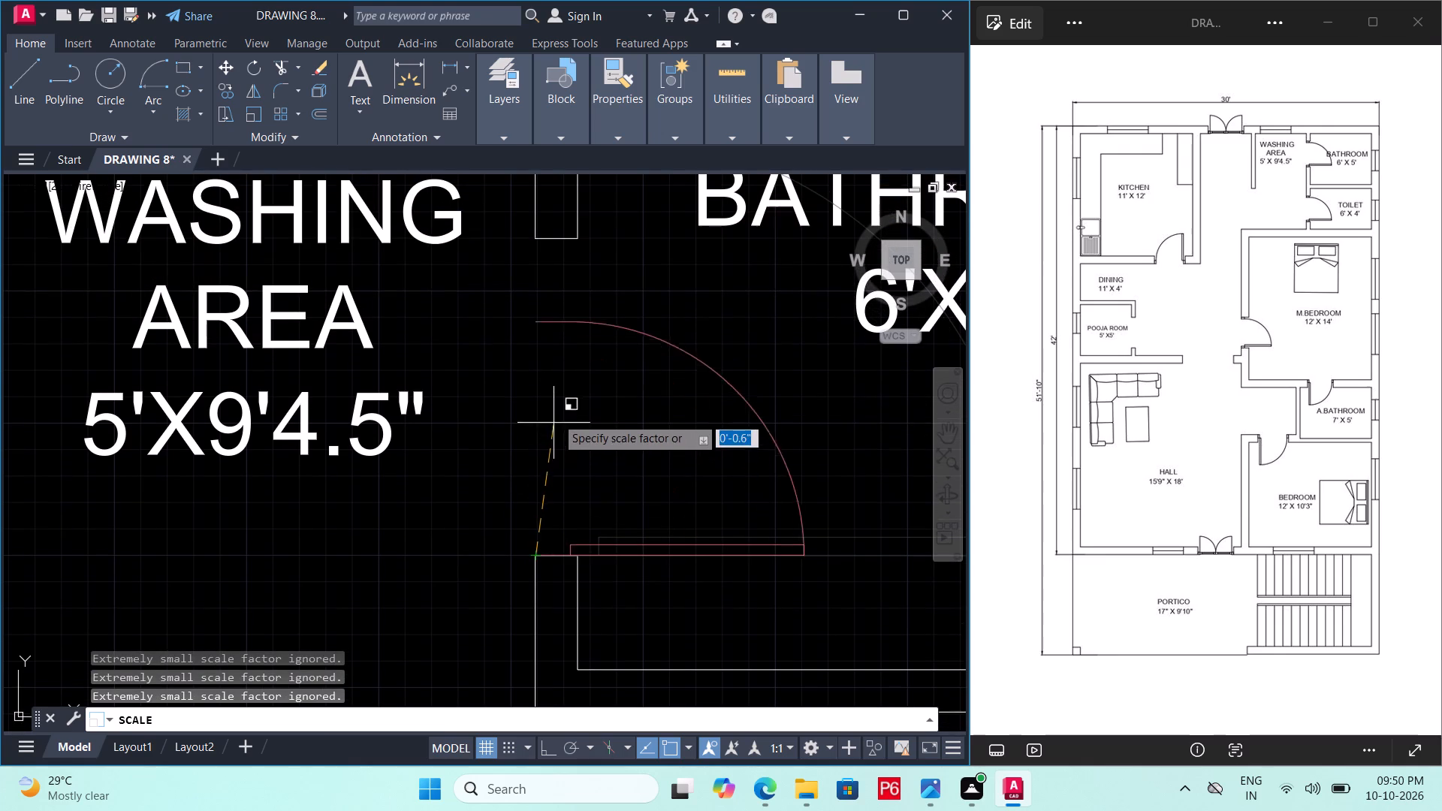
double_click(572, 377)
scroll(569, 381, down, 2)
key(ctrl+s)
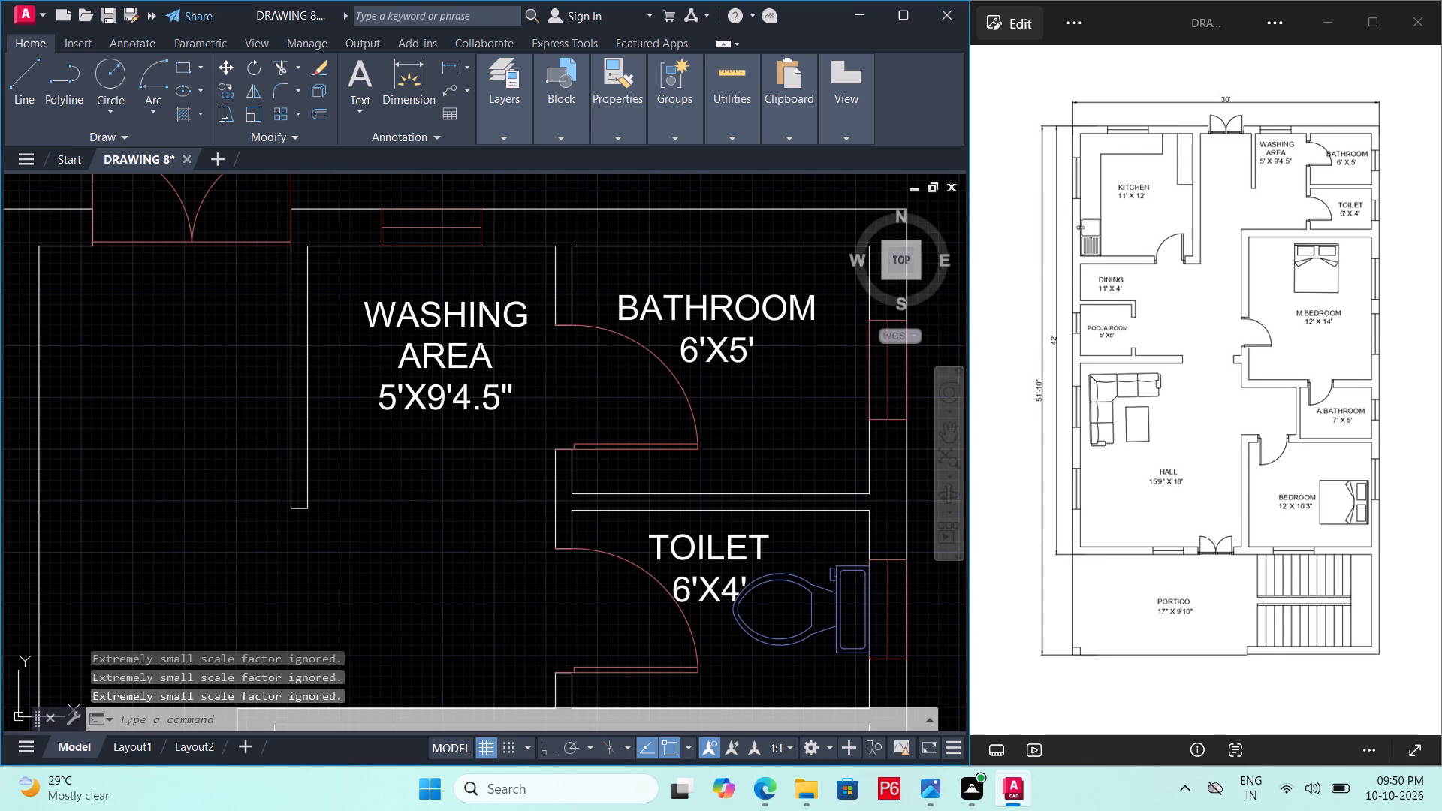
key(ctrl+s)
Scale down the Kitchen door from its hinge-side wall corner to fit the width of its opening, and save the drawing.
middle_drag(566, 382, 597, 365)
scroll(566, 382, down, 2)
middle_drag(474, 448, 523, 375)
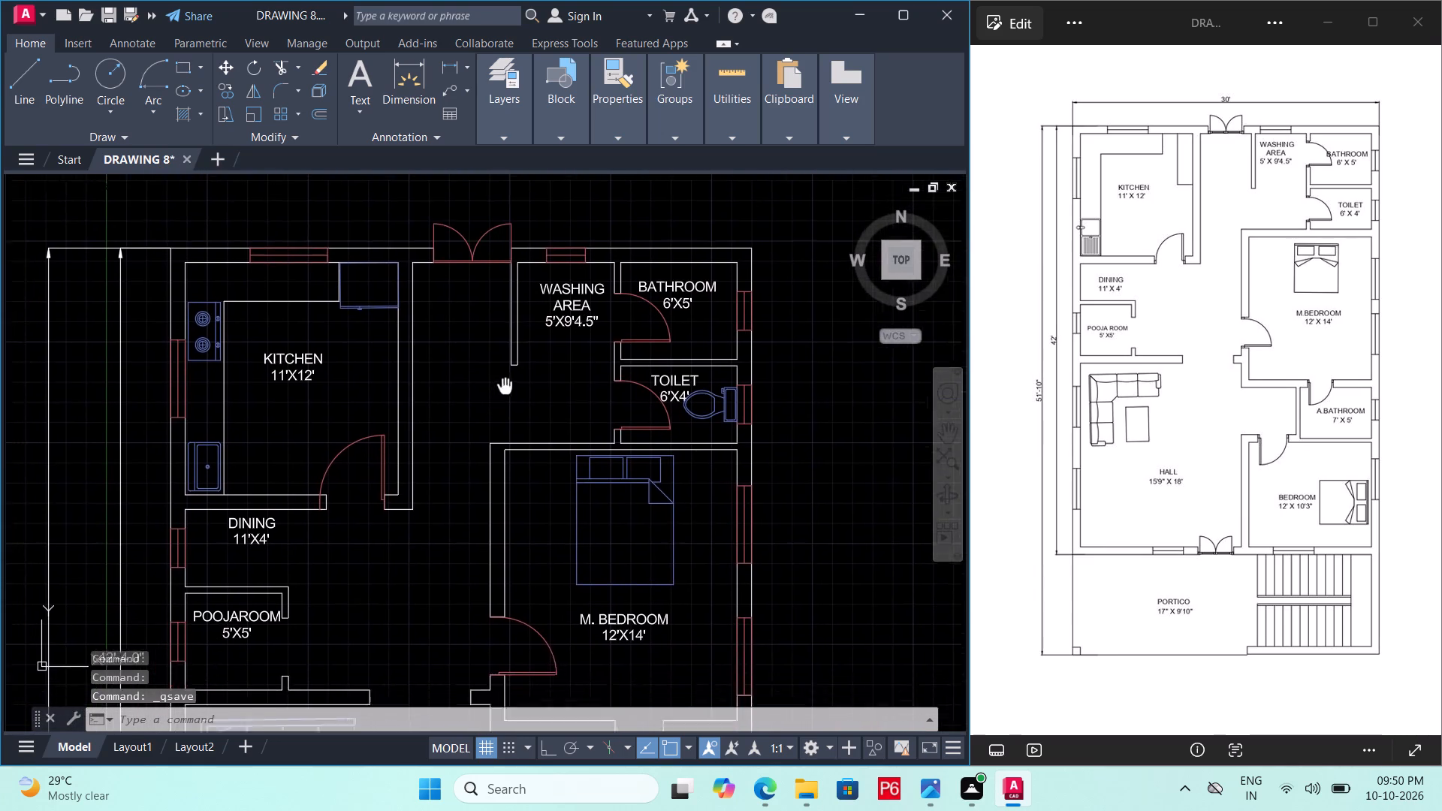
middle_drag(523, 375, 535, 372)
scroll(435, 447, up, 3)
click(356, 468)
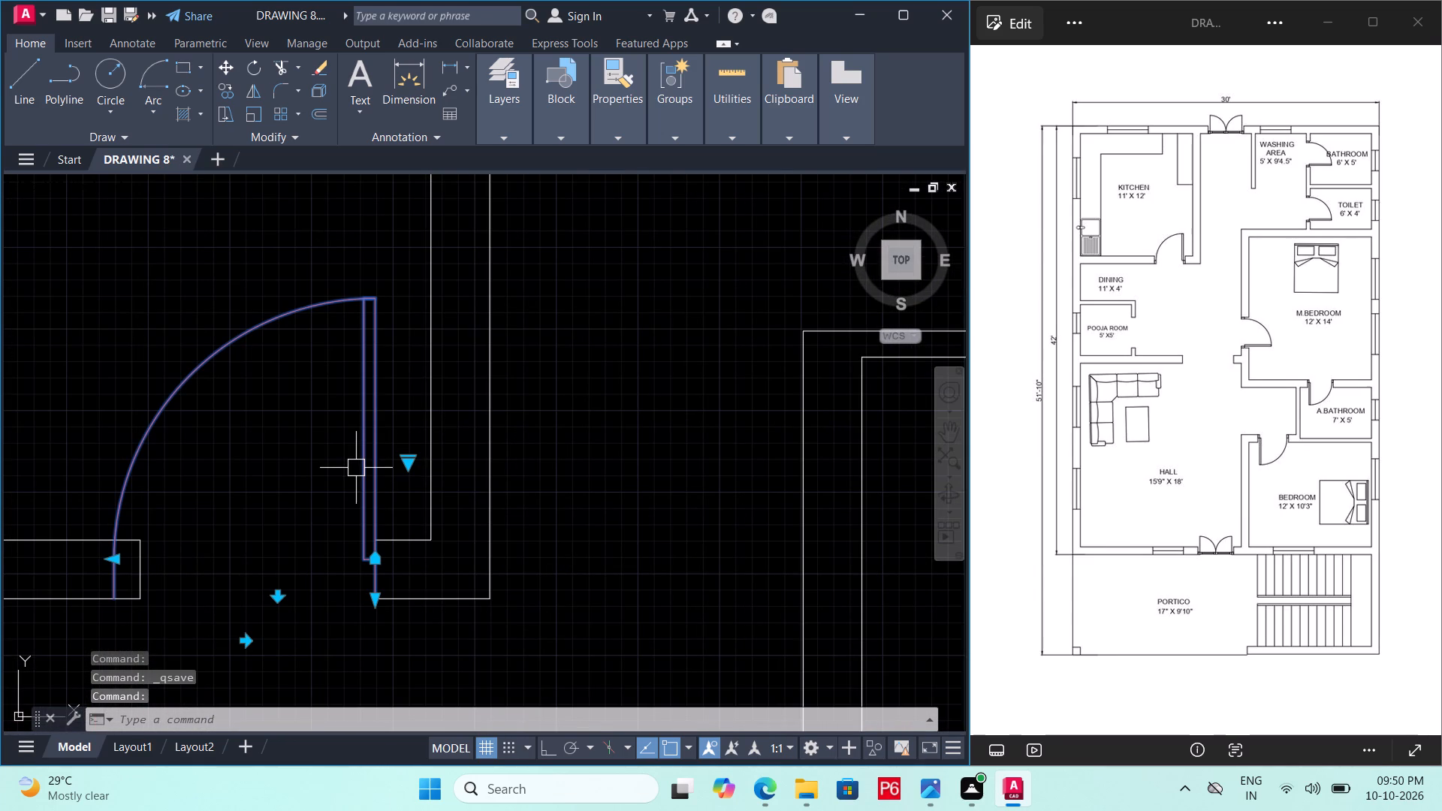
text(SC)
key(space)
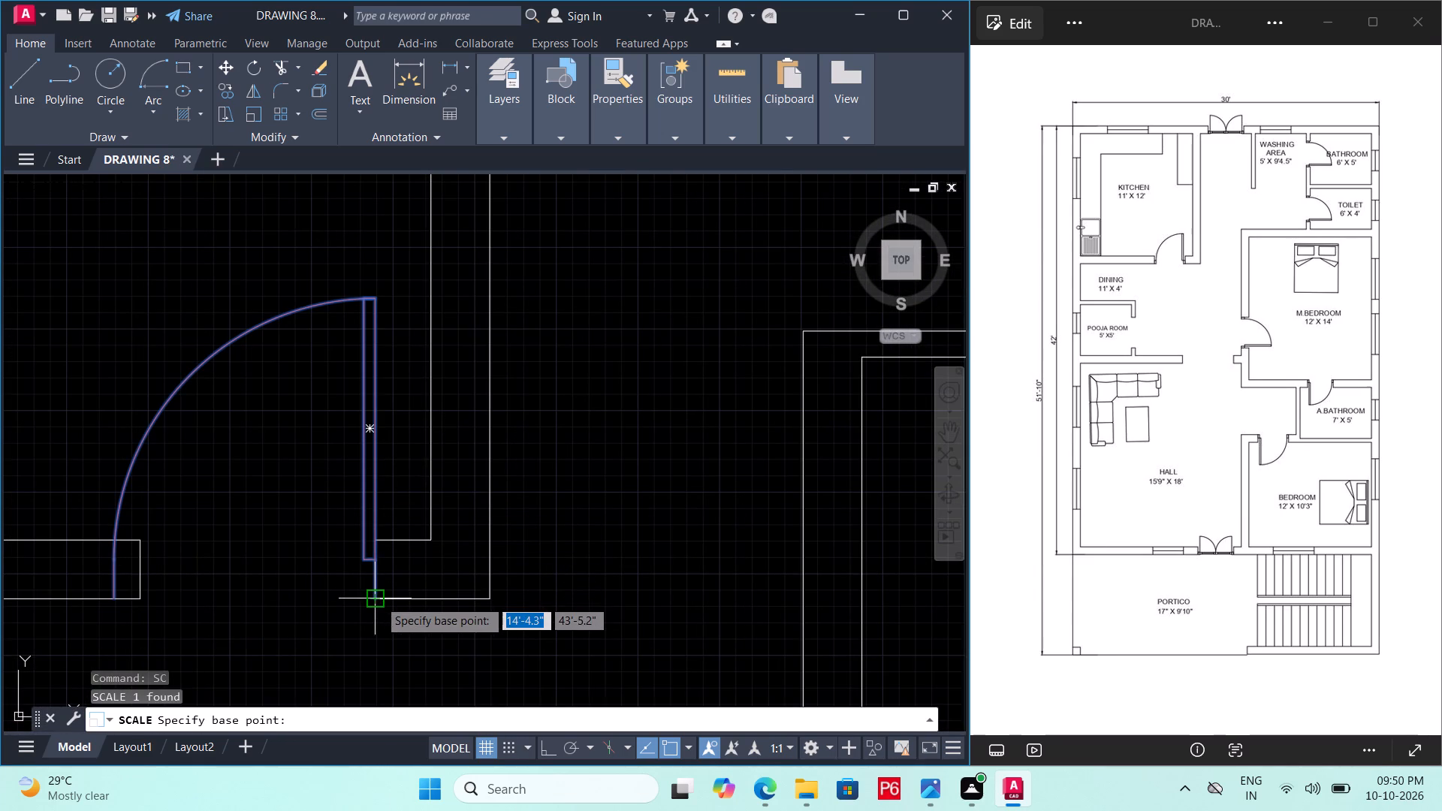
click(379, 599)
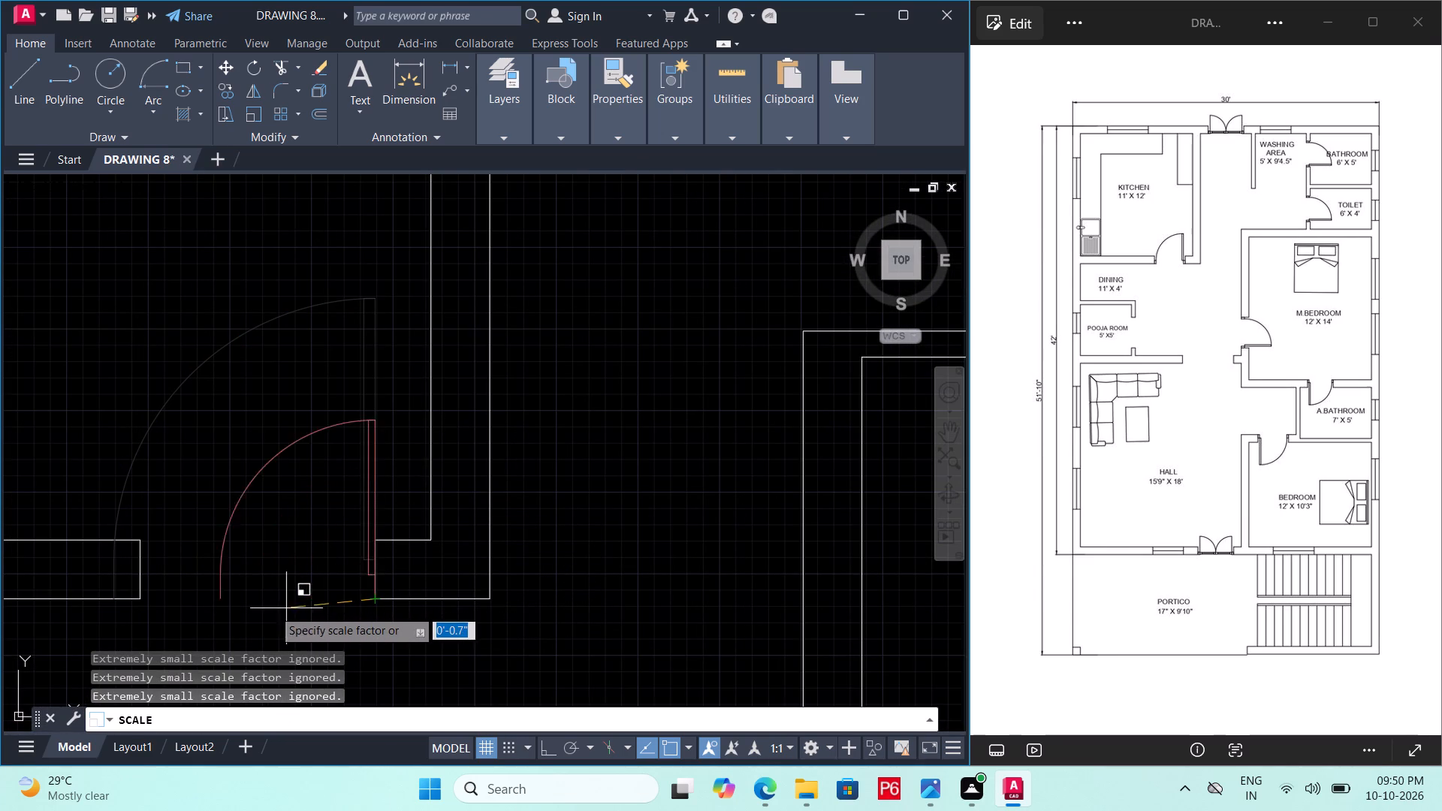
click(240, 614)
scroll(268, 466, down, 1)
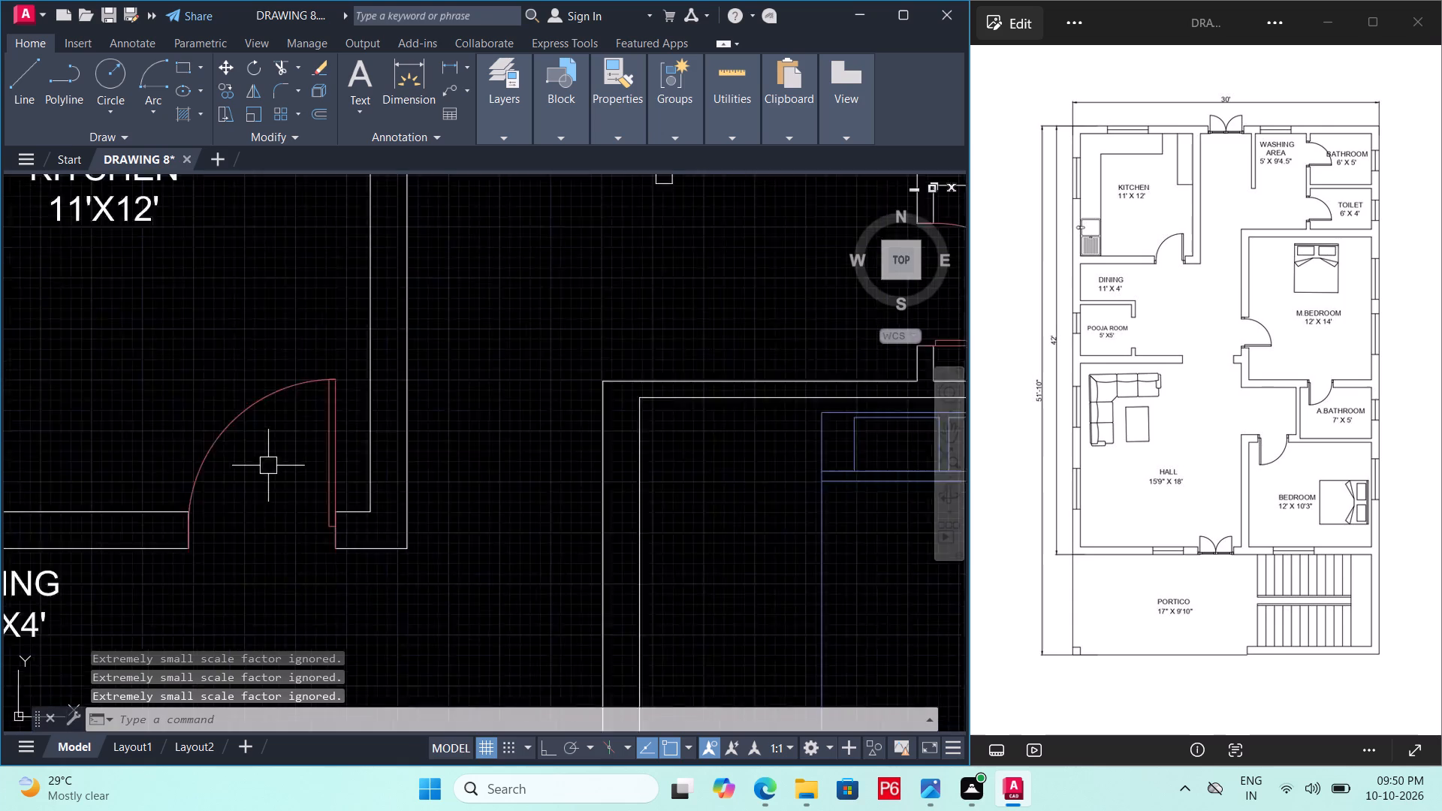
scroll(273, 461, down, 2)
middle_drag(273, 461, 348, 395)
key(ctrl+s)
key(ctrl+s)
key(ctrl+s)
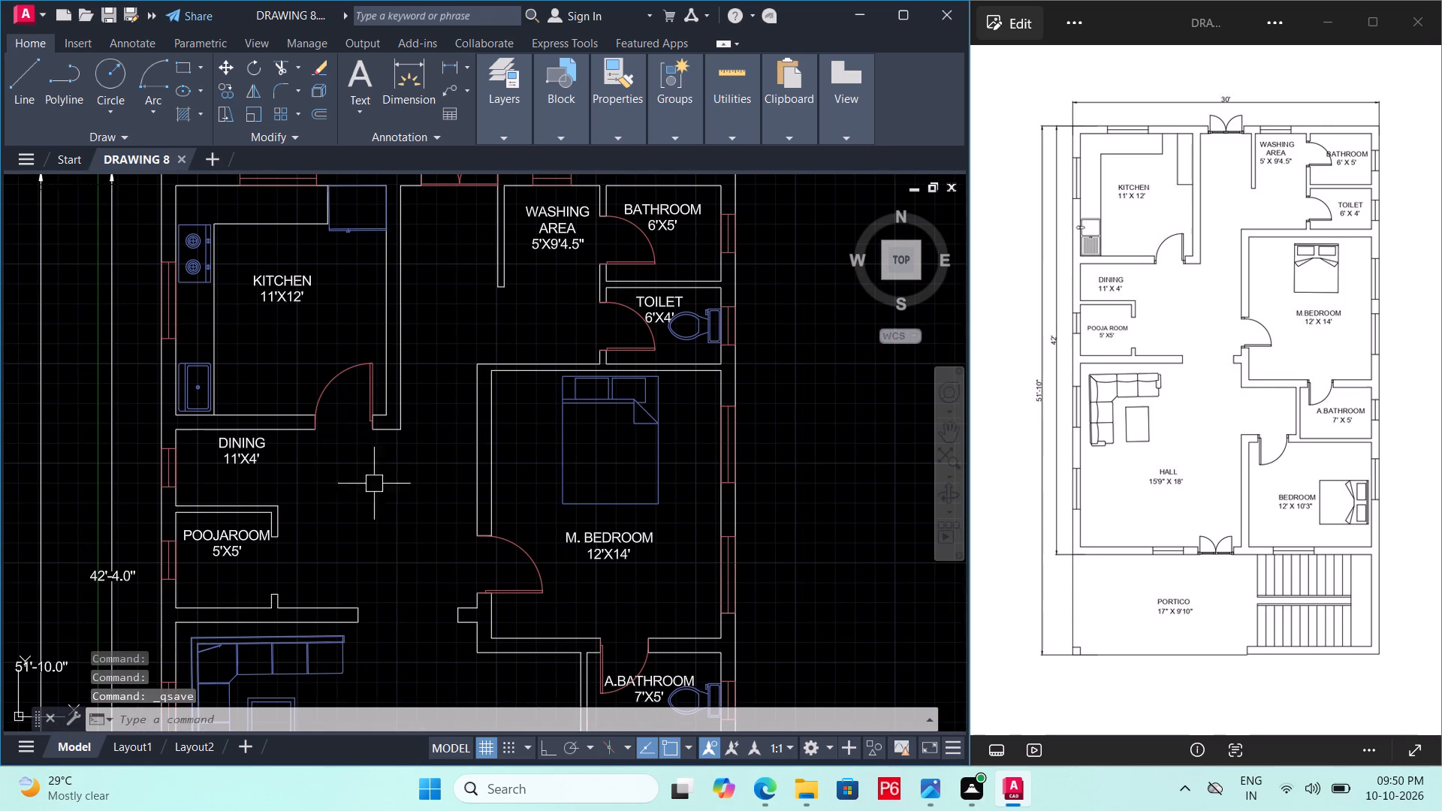
Delete the spare door symbol left outside the plan, beside the Hall.
middle_drag(384, 502, 474, 285)
middle_drag(351, 547, 404, 289)
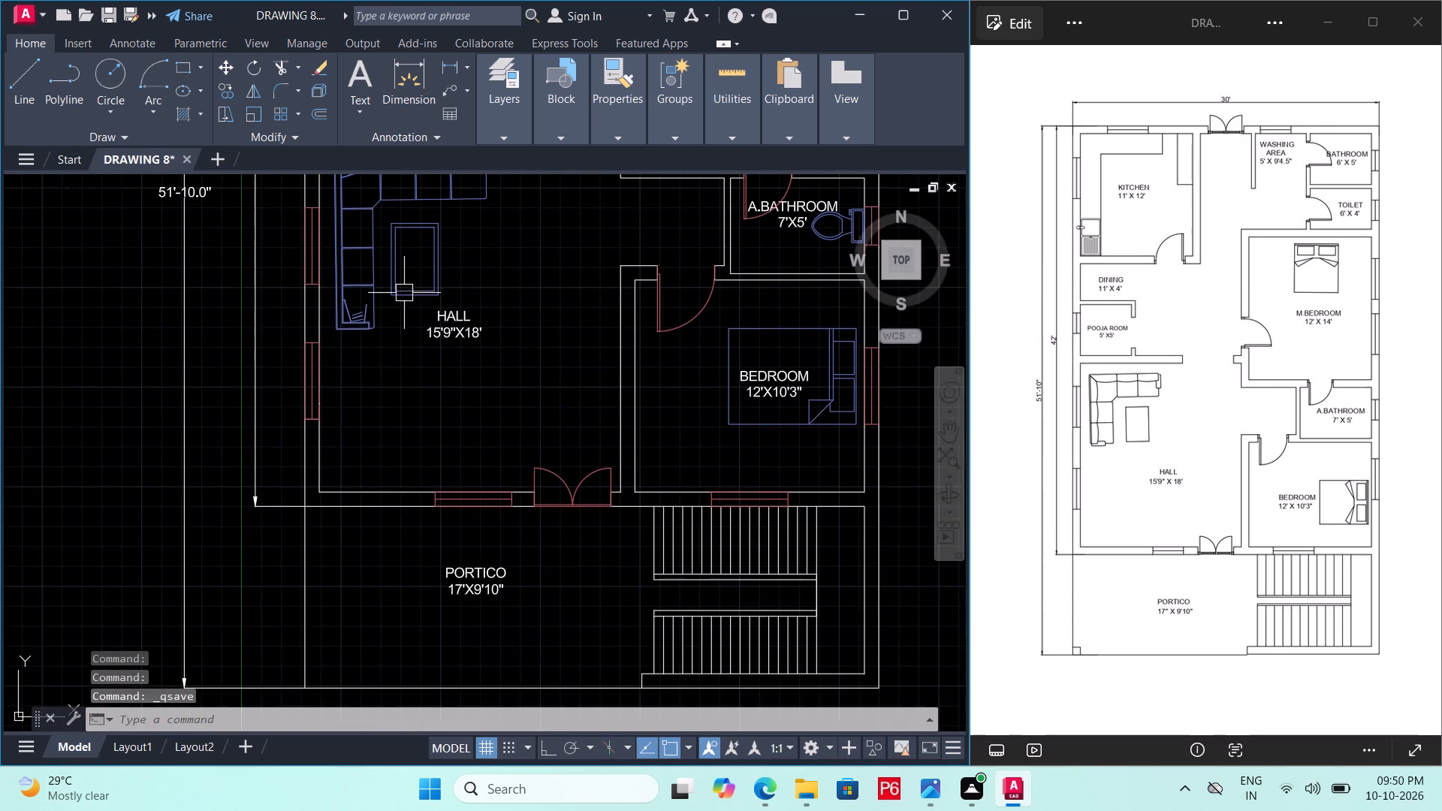
middle_drag(469, 333, 399, 608)
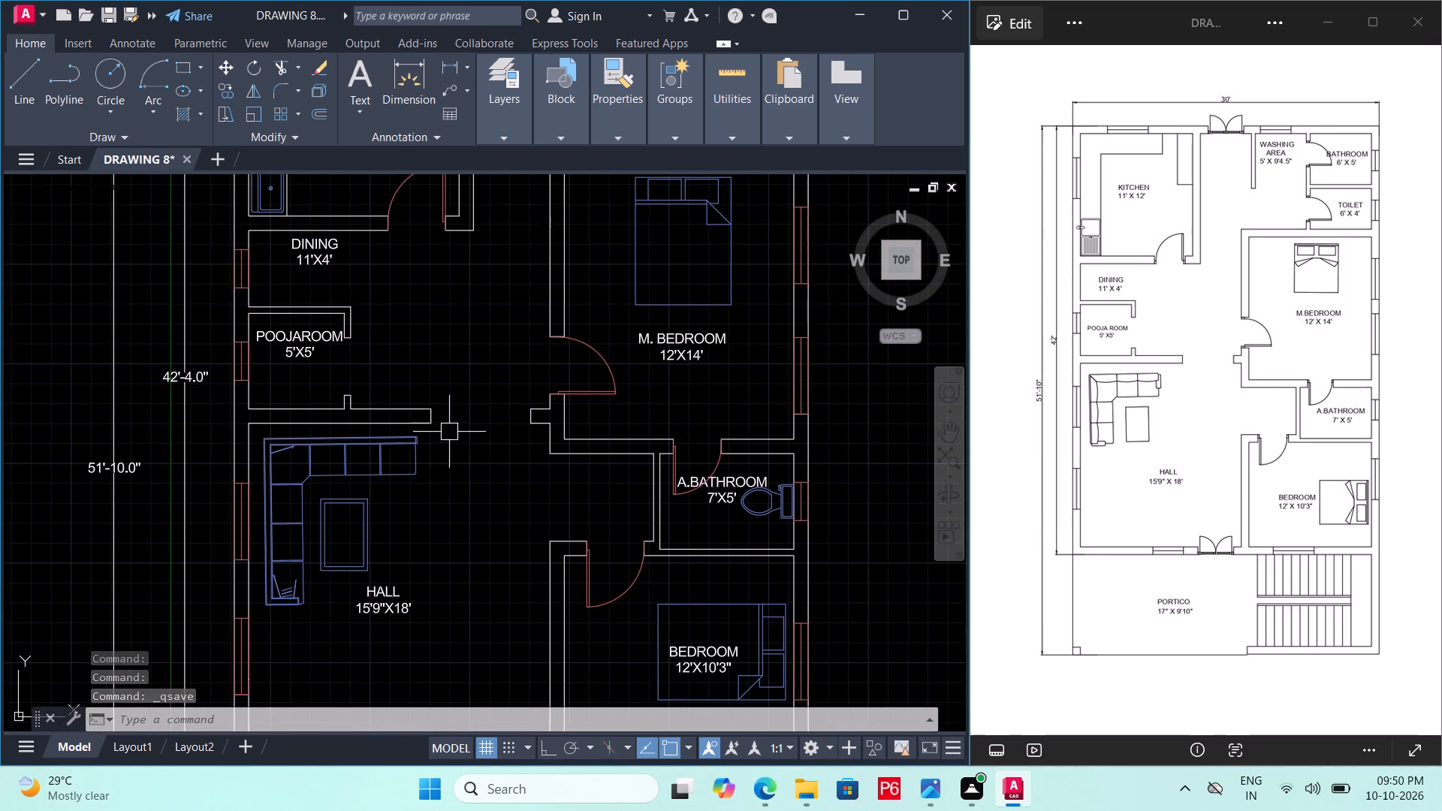
middle_drag(449, 416, 418, 546)
scroll(418, 460, down, 2)
middle_drag(425, 489, 441, 340)
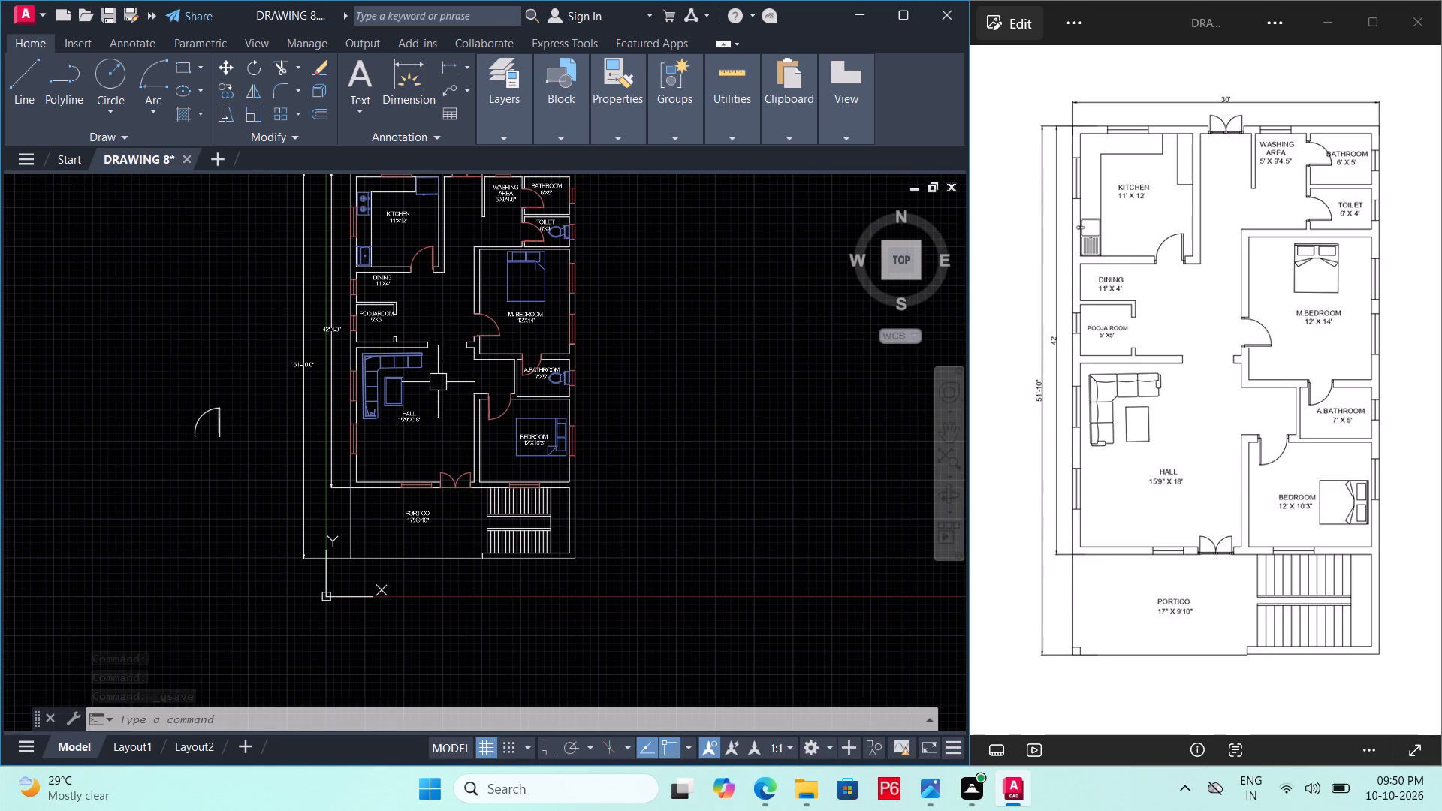
click(222, 422)
key(Delete)
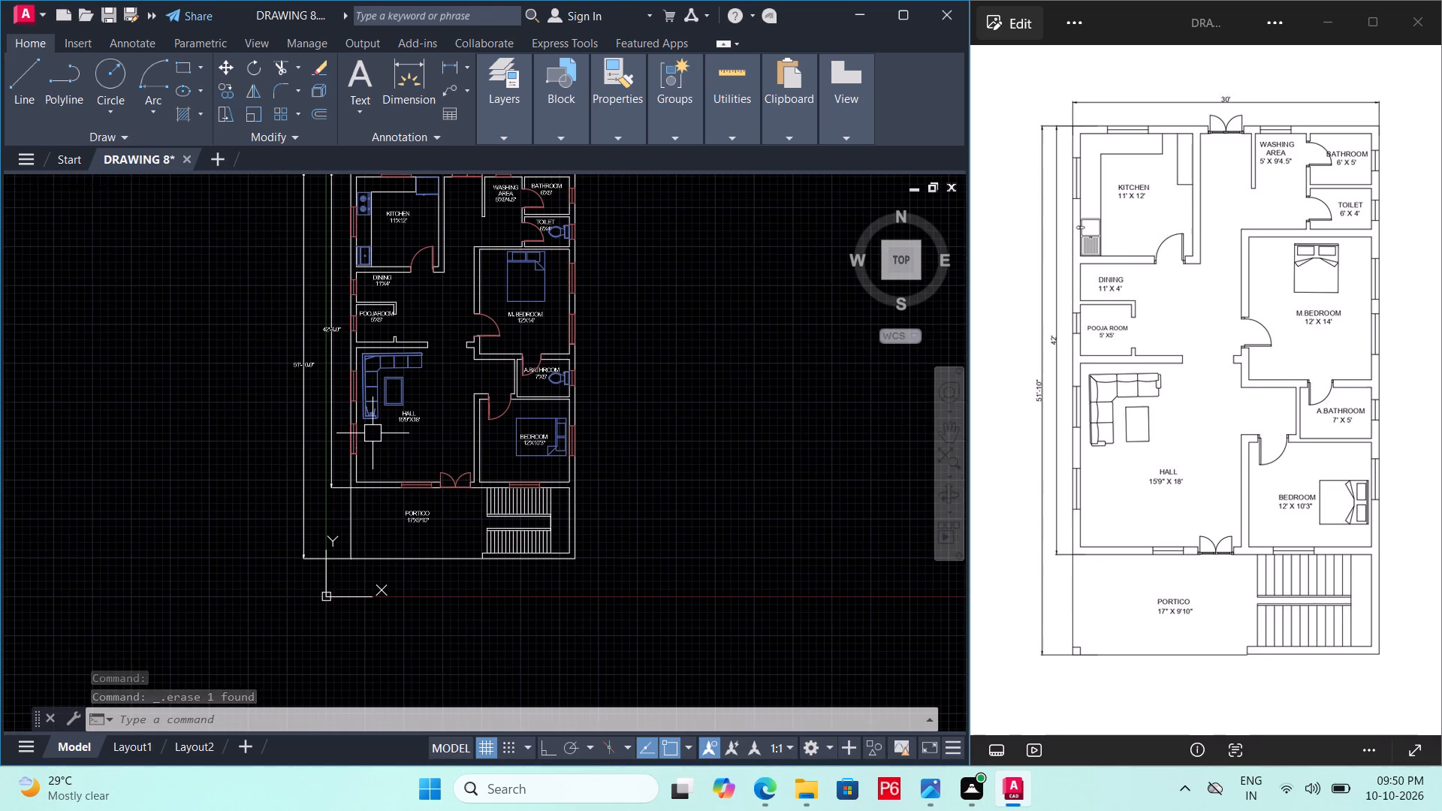
Add a linear dimension for the overall house width between the two outer corners, just above the Kitchen and Bathroom outer wall.
middle_drag(373, 433, 374, 434)
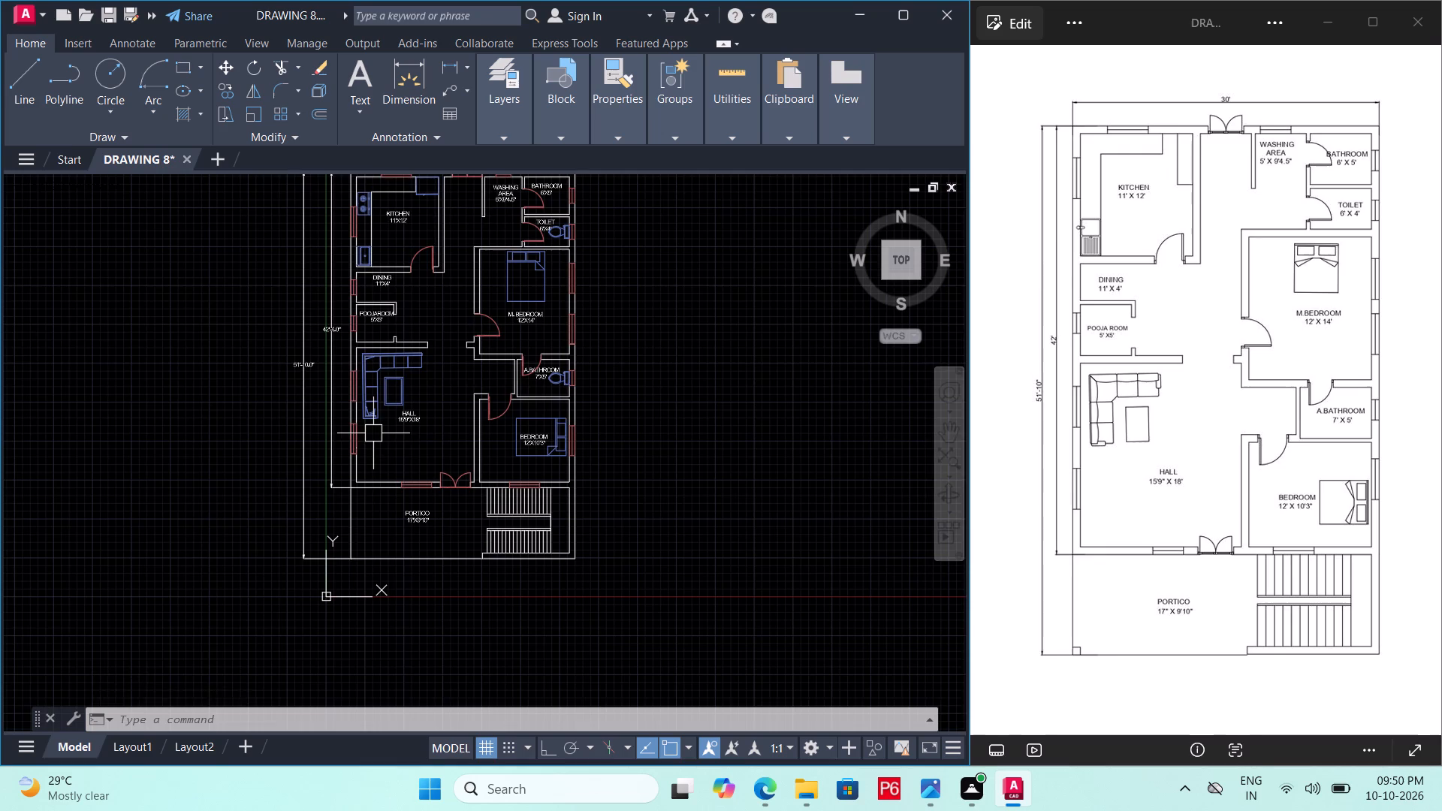
middle_drag(374, 434, 399, 496)
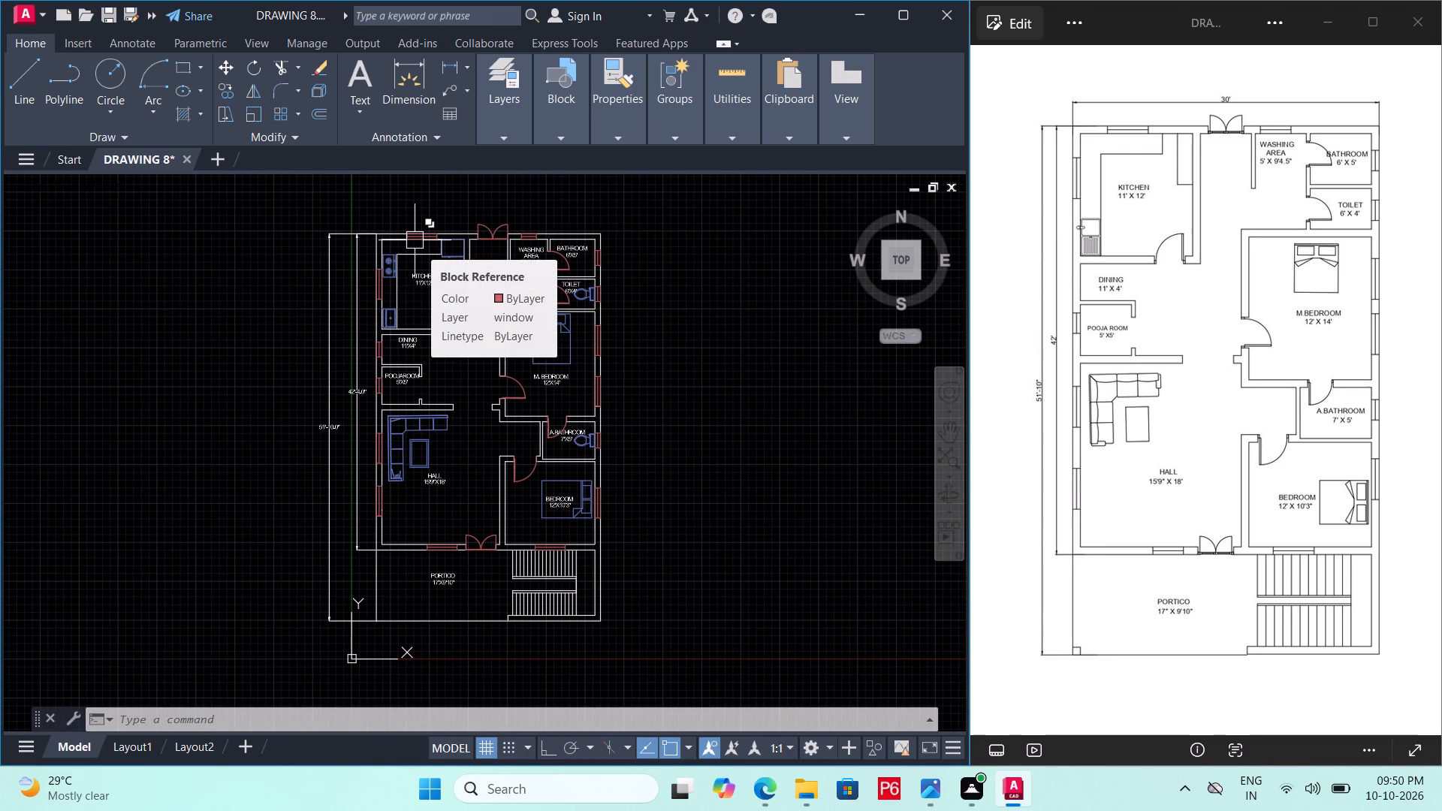
text(DIMLIN)
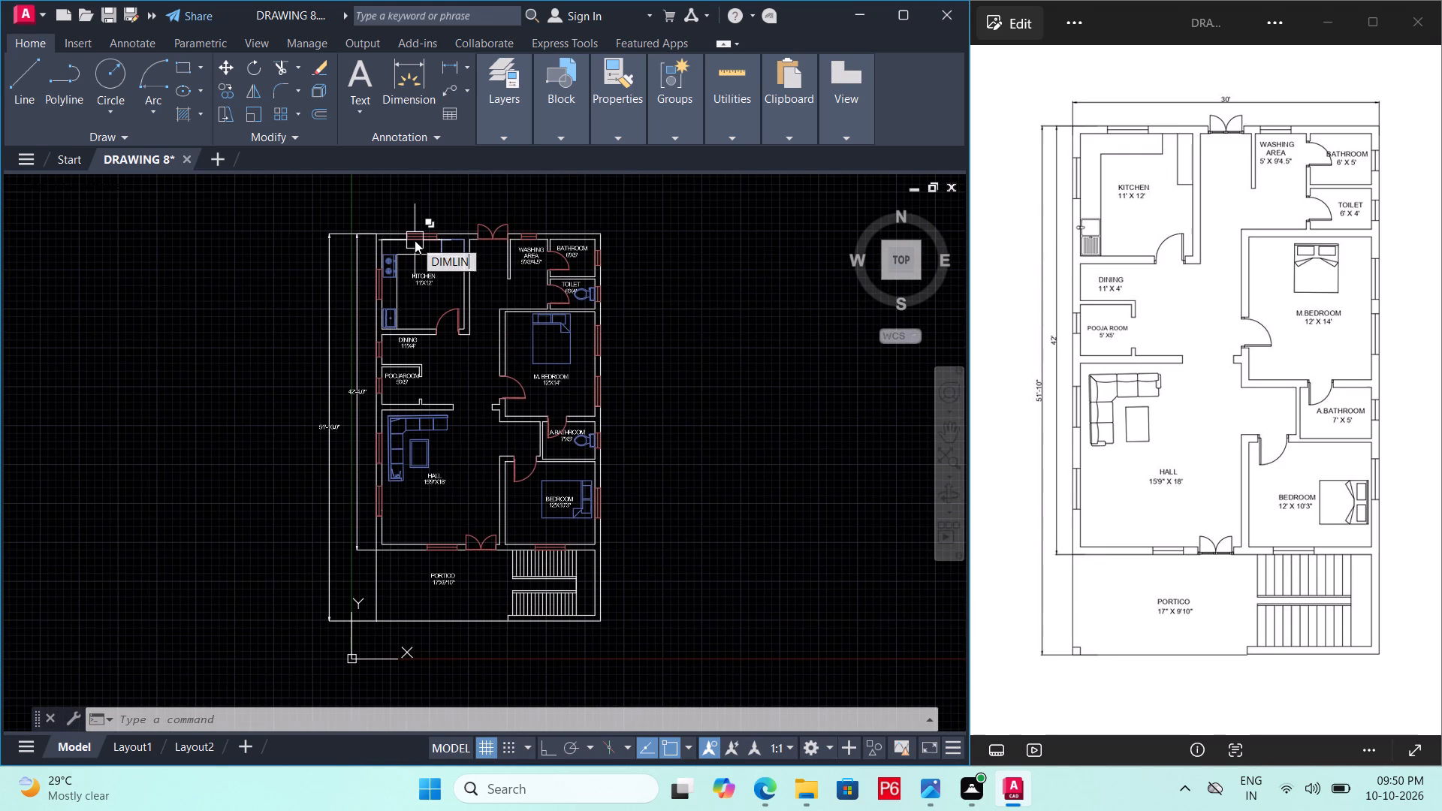
key(Return)
scroll(415, 237, up, 2)
middle_drag(403, 242, 370, 309)
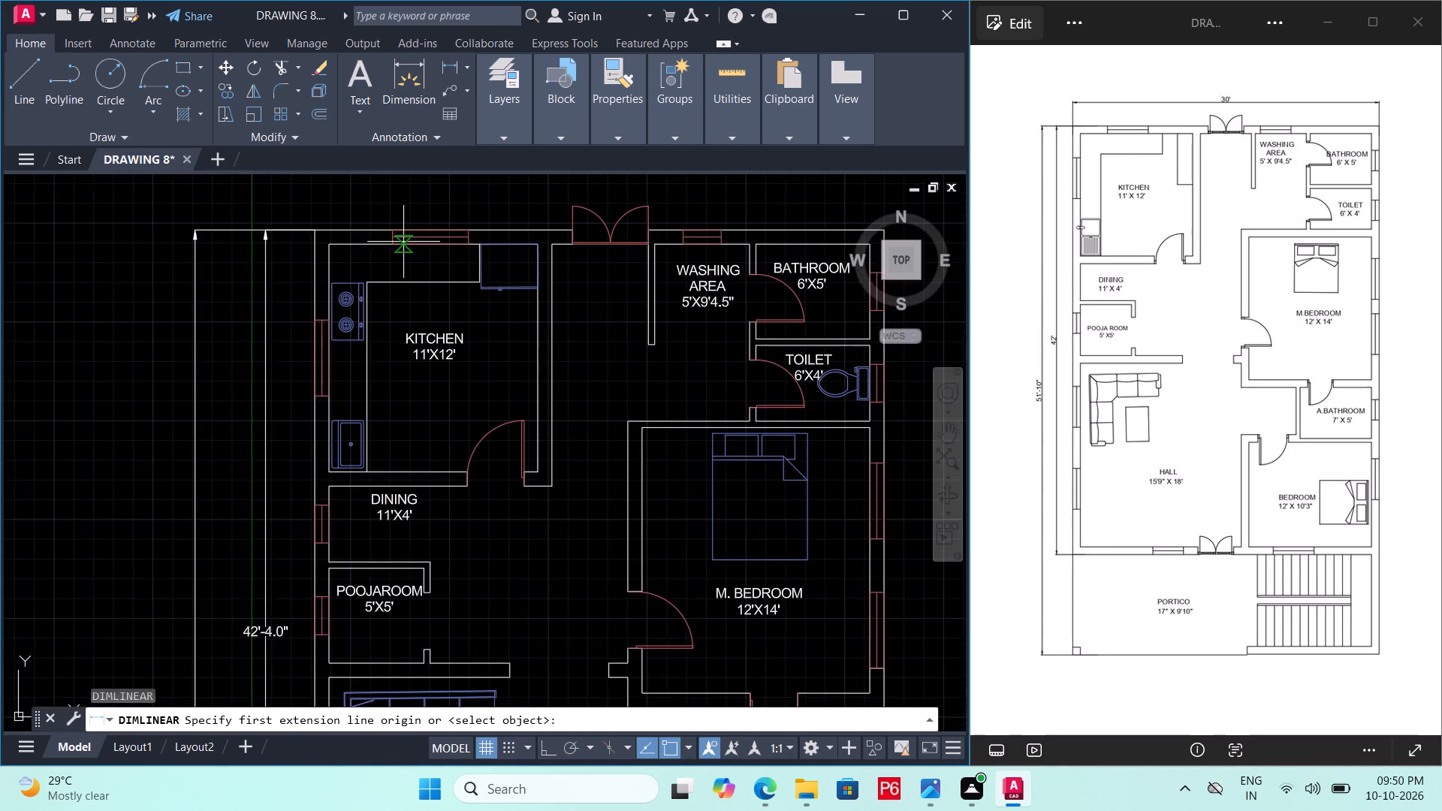
middle_drag(370, 309, 272, 434)
click(176, 424)
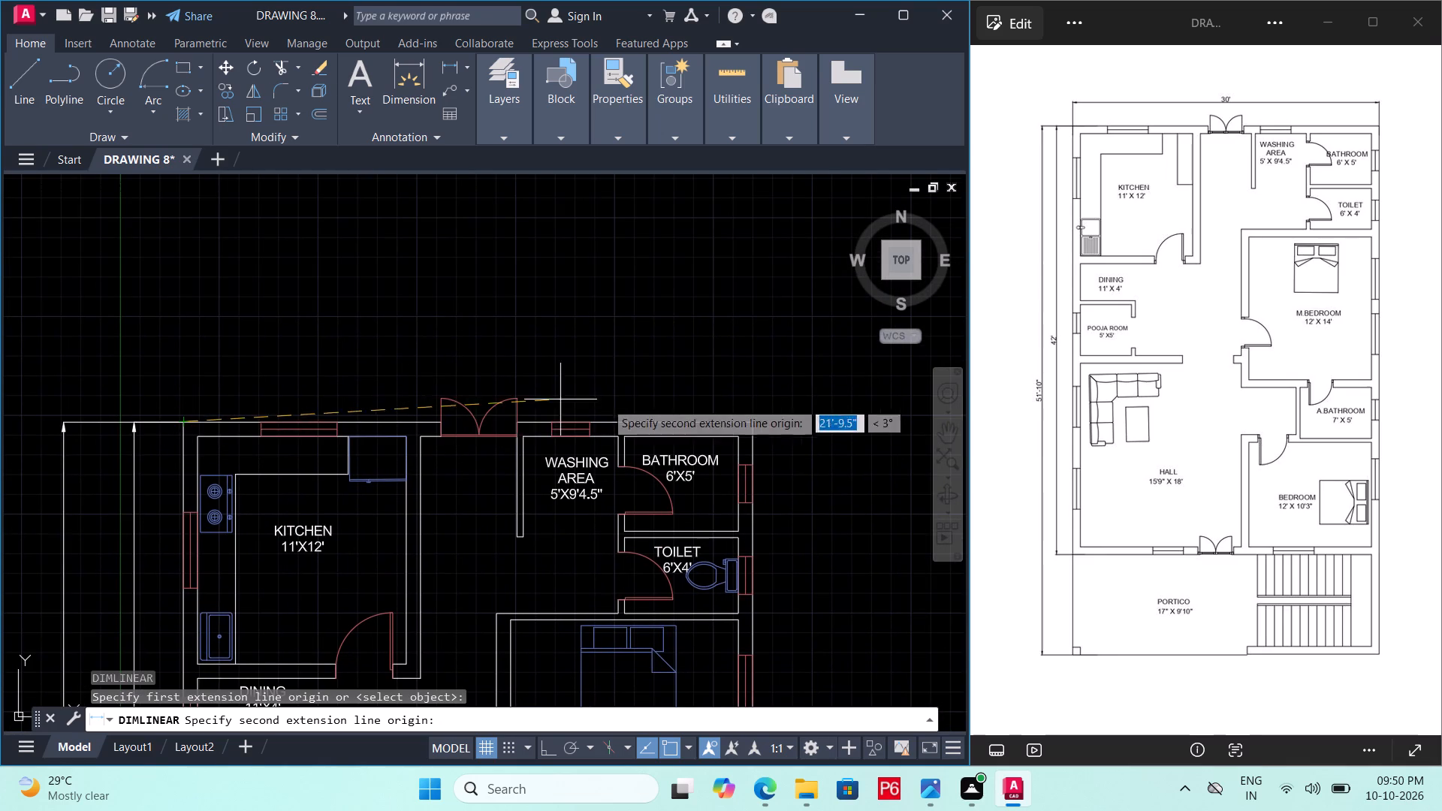
double_click(750, 420)
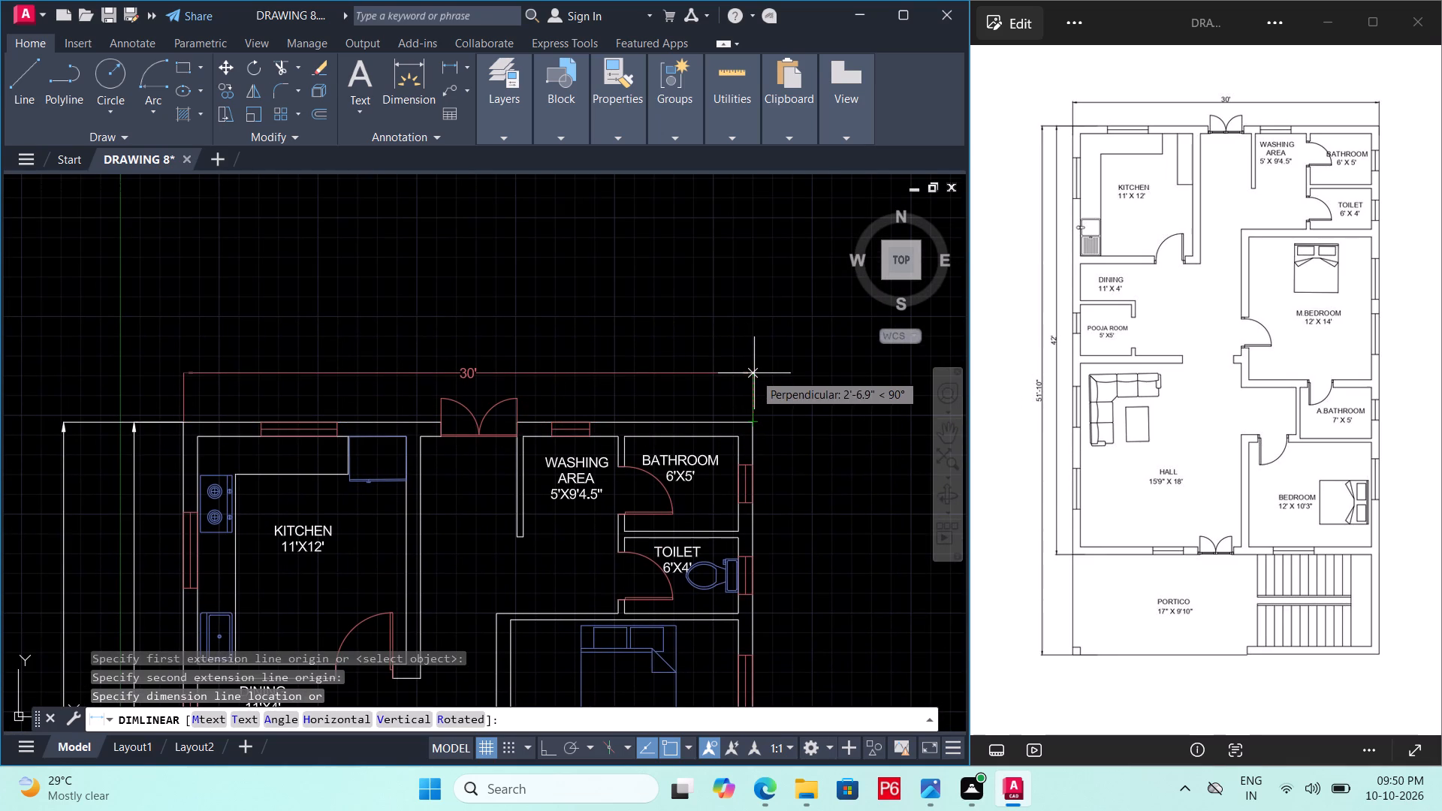
click(757, 368)
key(Escape)
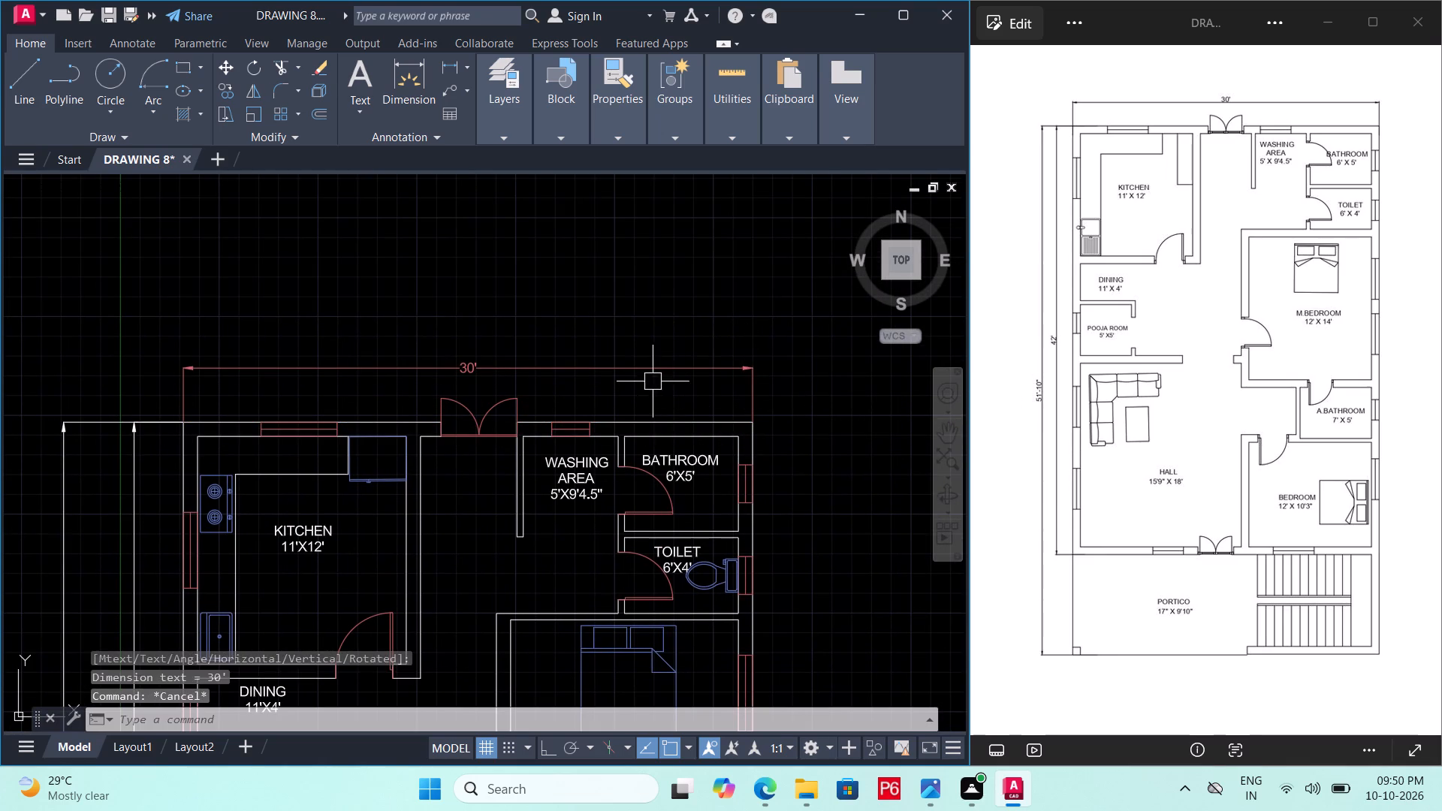
Move the overall width dimension to the Defpoints layer and save the drawing.
click(643, 375)
click(514, 135)
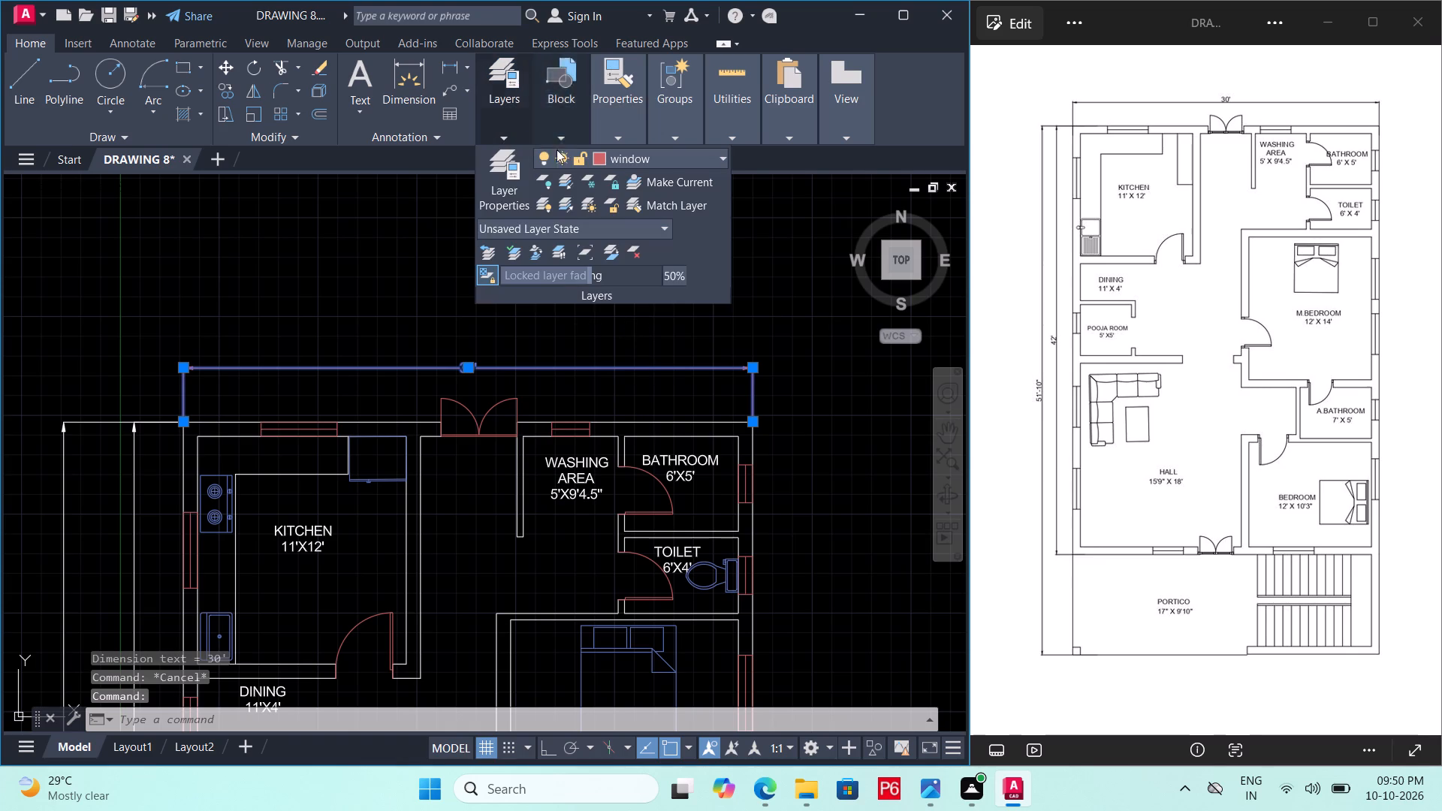
click(616, 155)
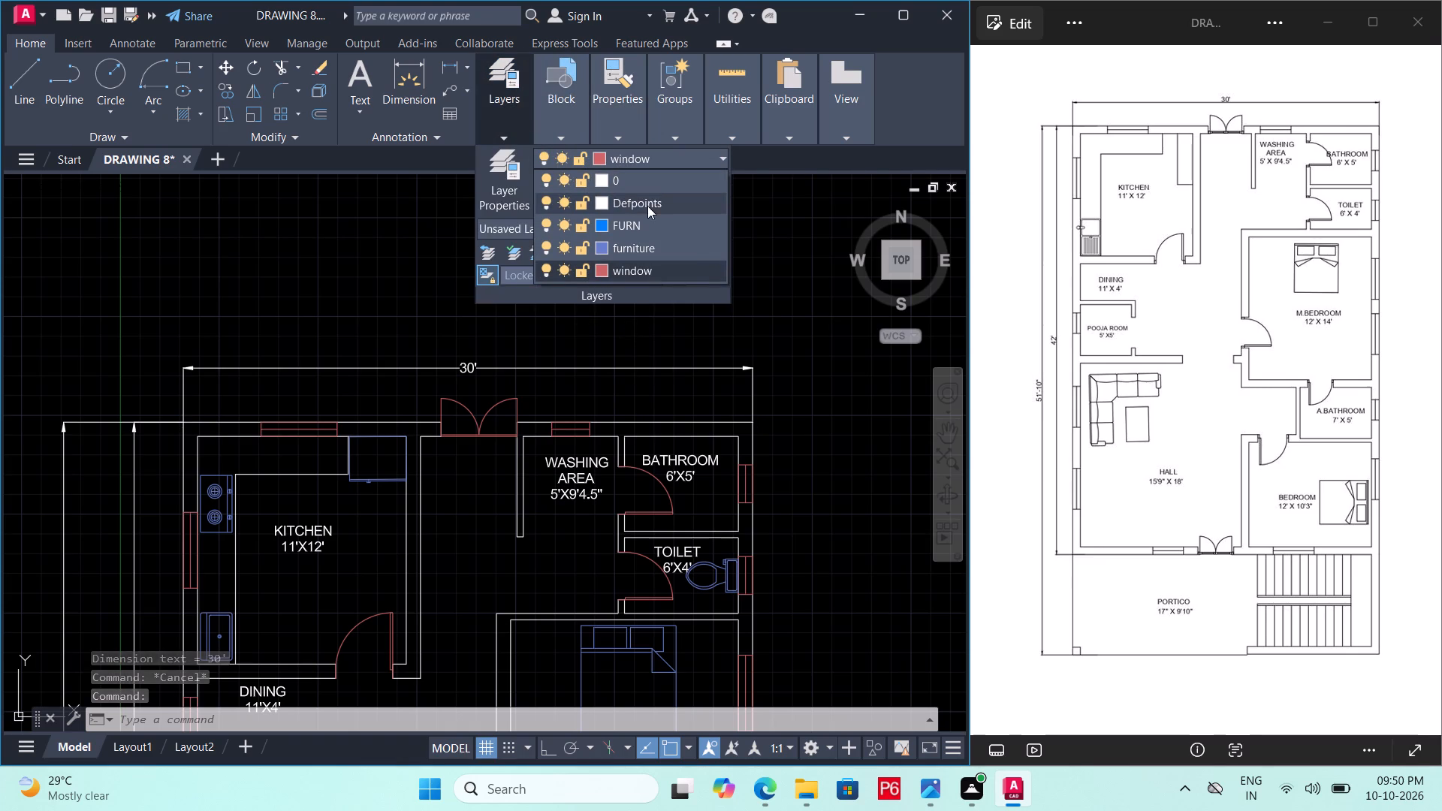
click(648, 207)
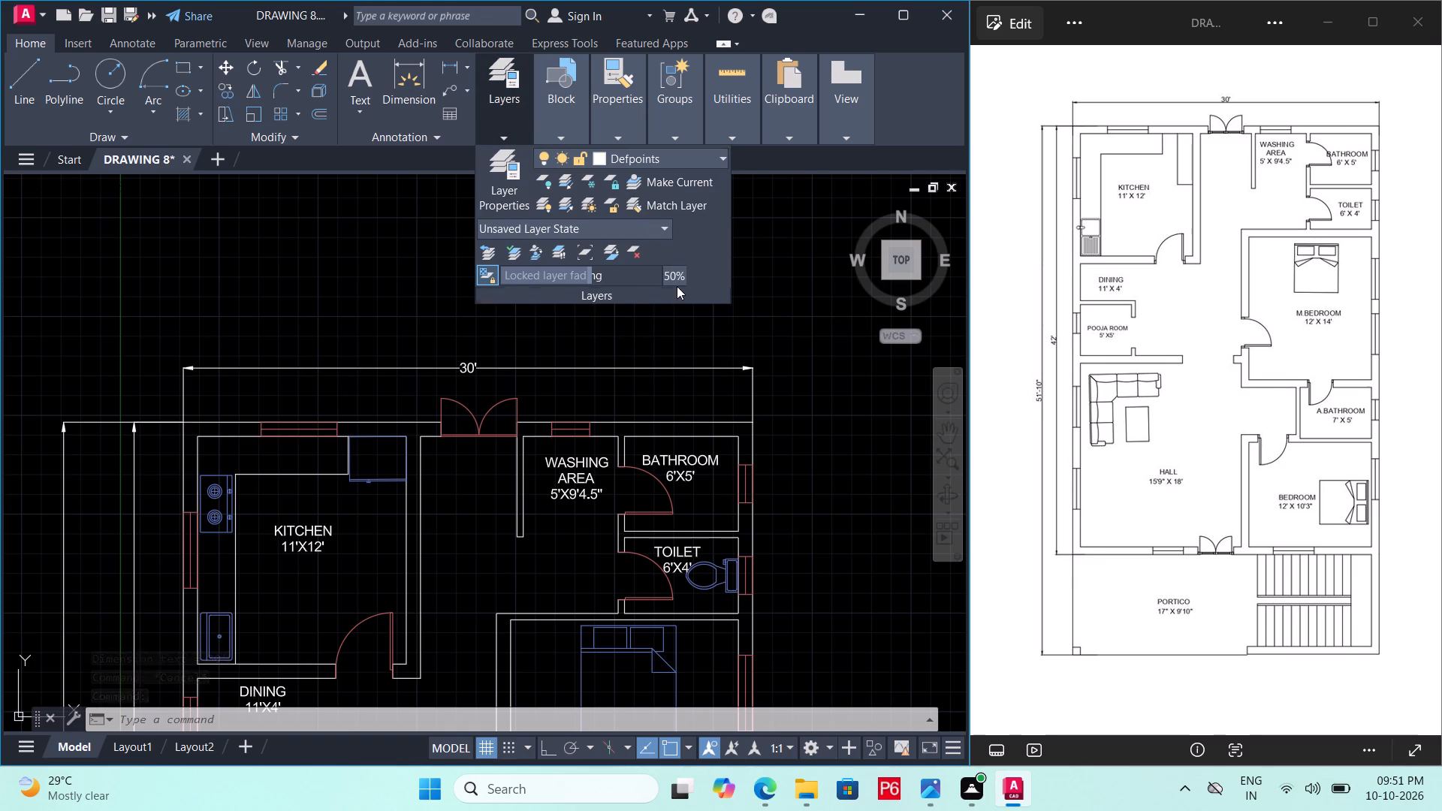
key(Escape)
click(759, 320)
key(ctrl+s)
key(ctrl+s)
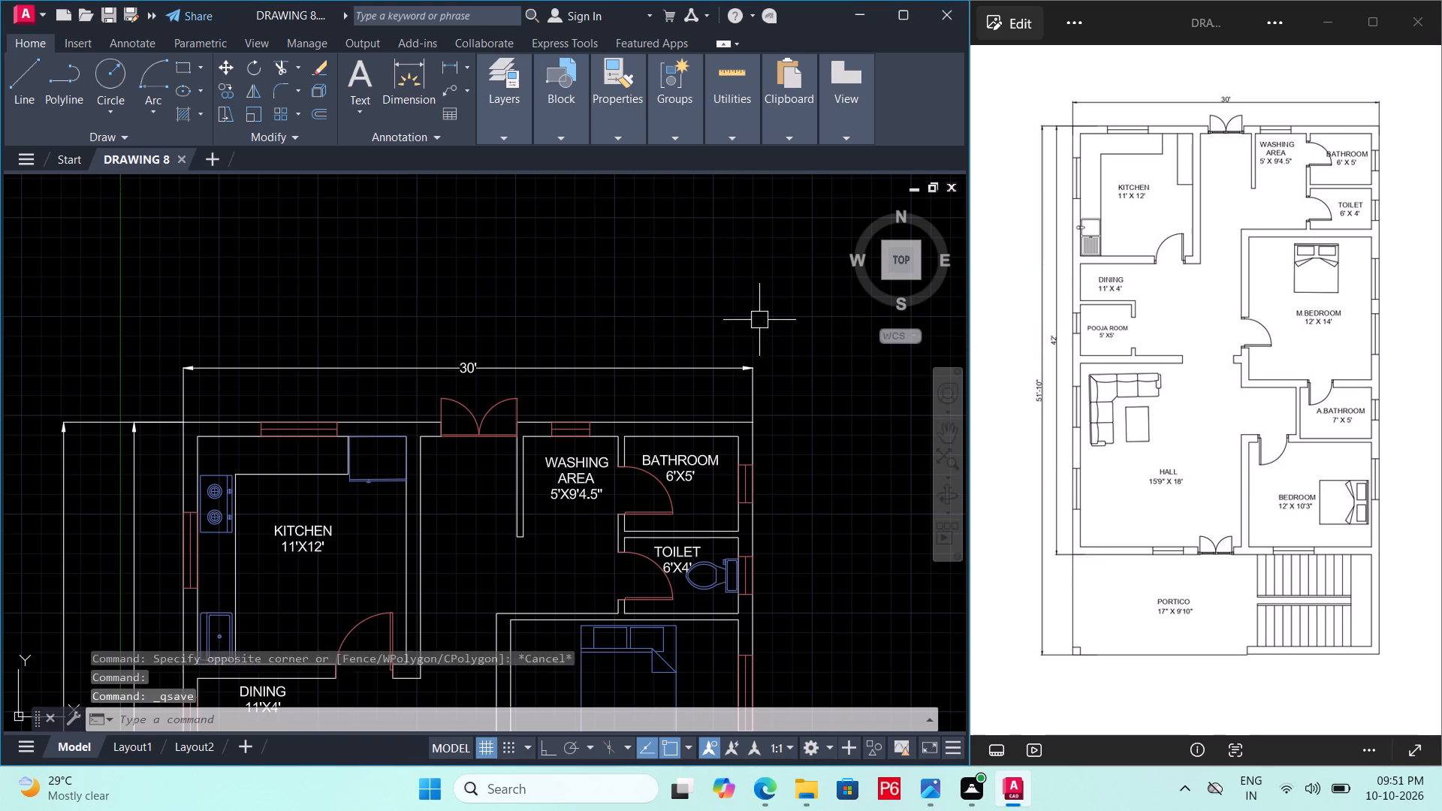
key(ctrl+s)
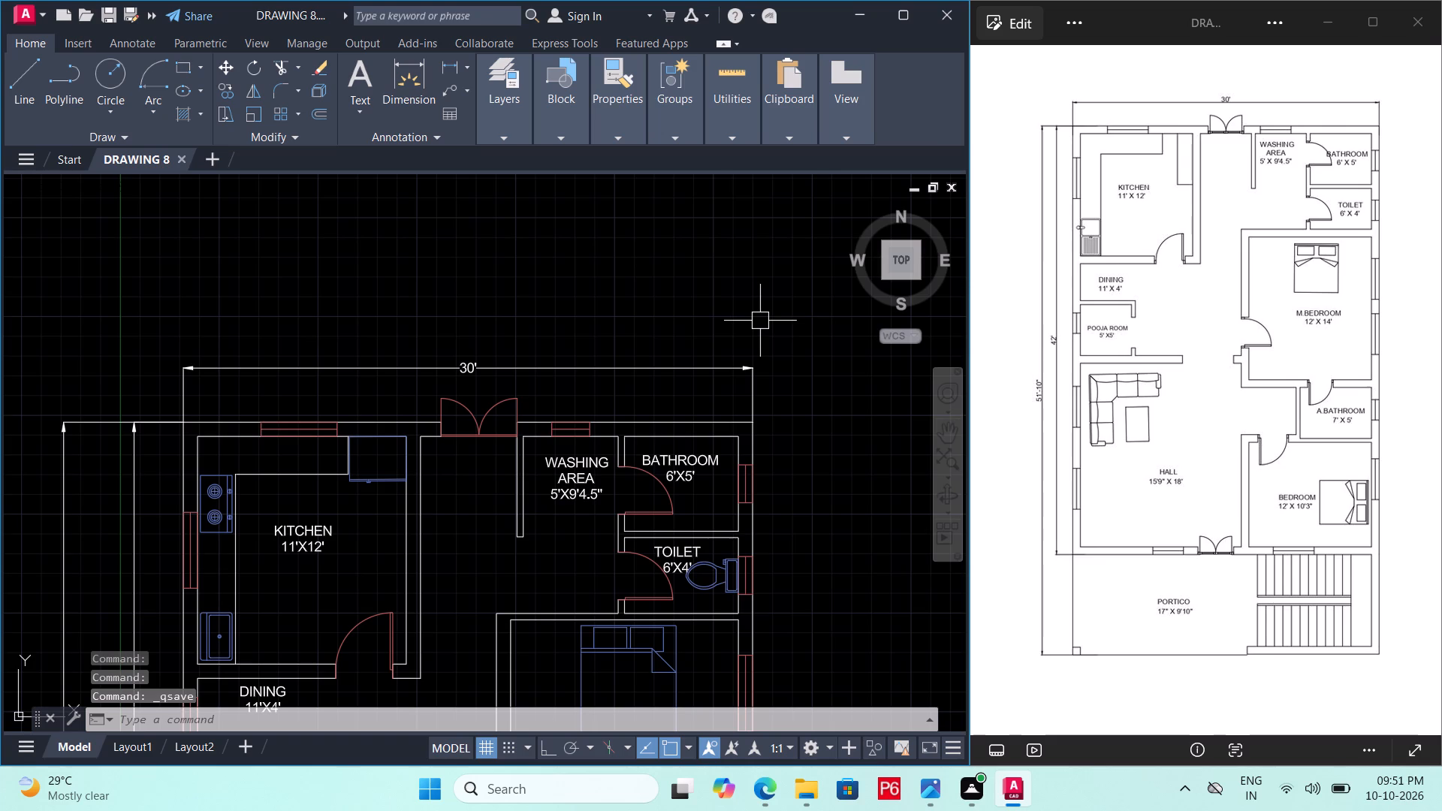
Look over the rooms and overall dimensions of the floor plan, and save the drawing.
scroll(608, 391, down, 1)
middle_drag(608, 391, 613, 300)
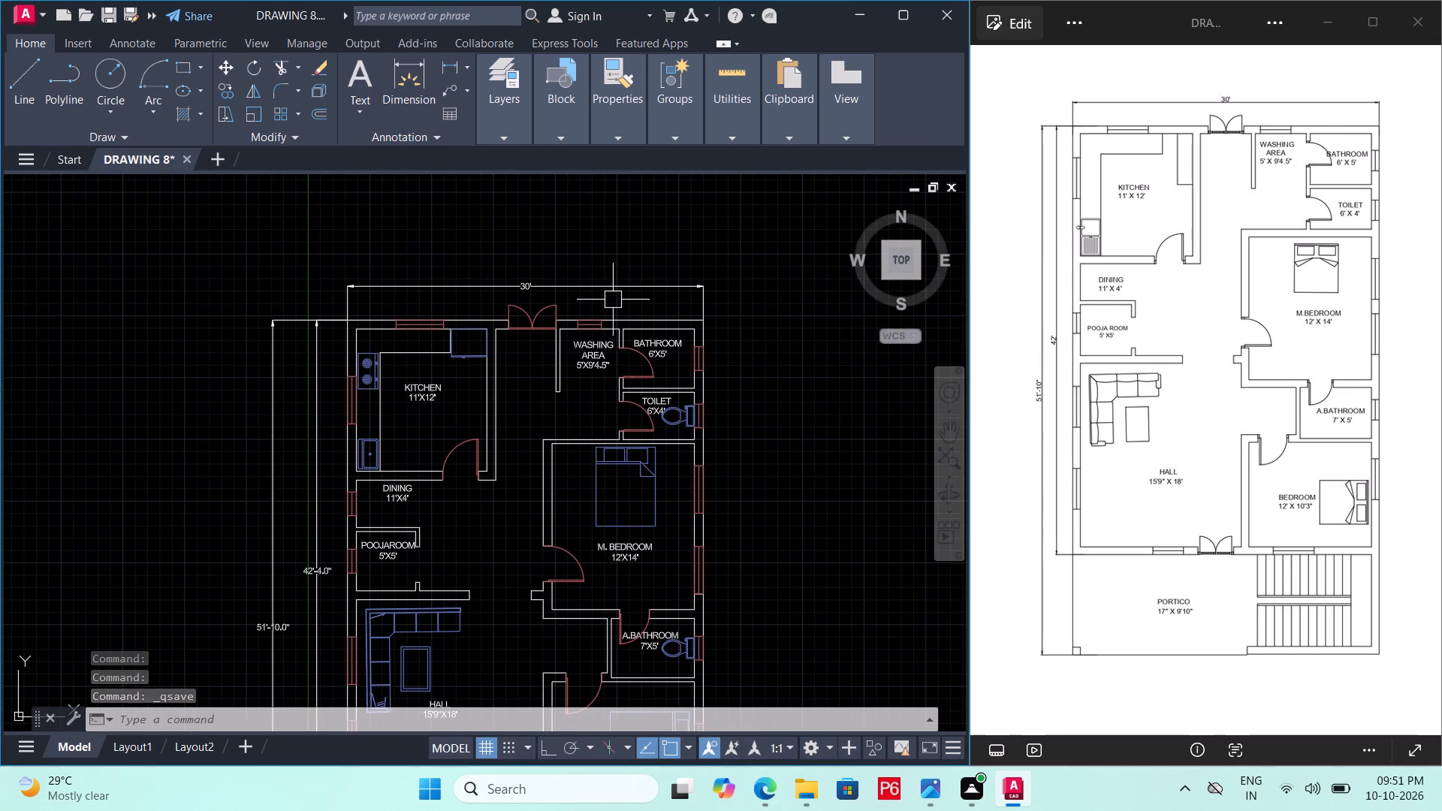
middle_drag(607, 462, 629, 381)
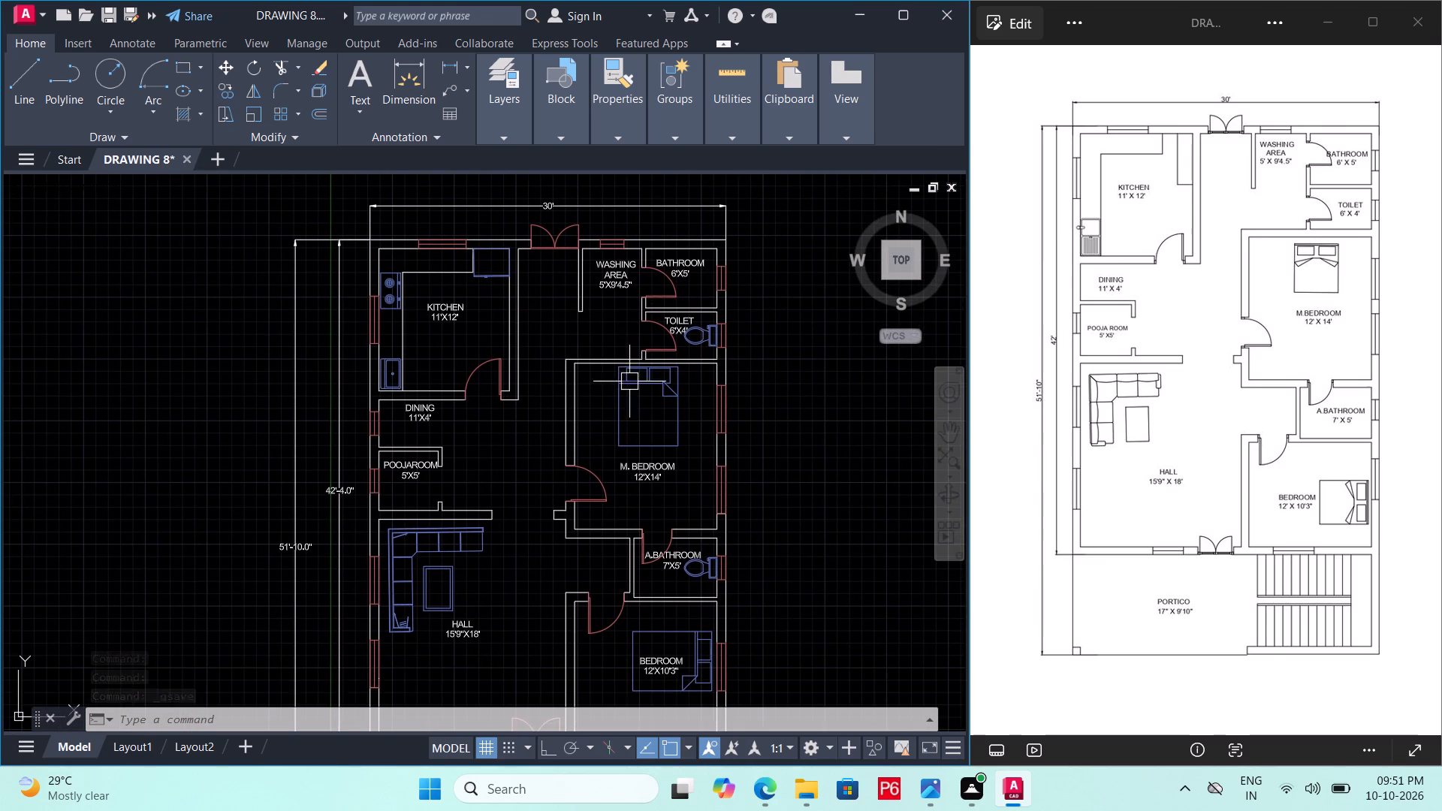
middle_drag(560, 517, 568, 478)
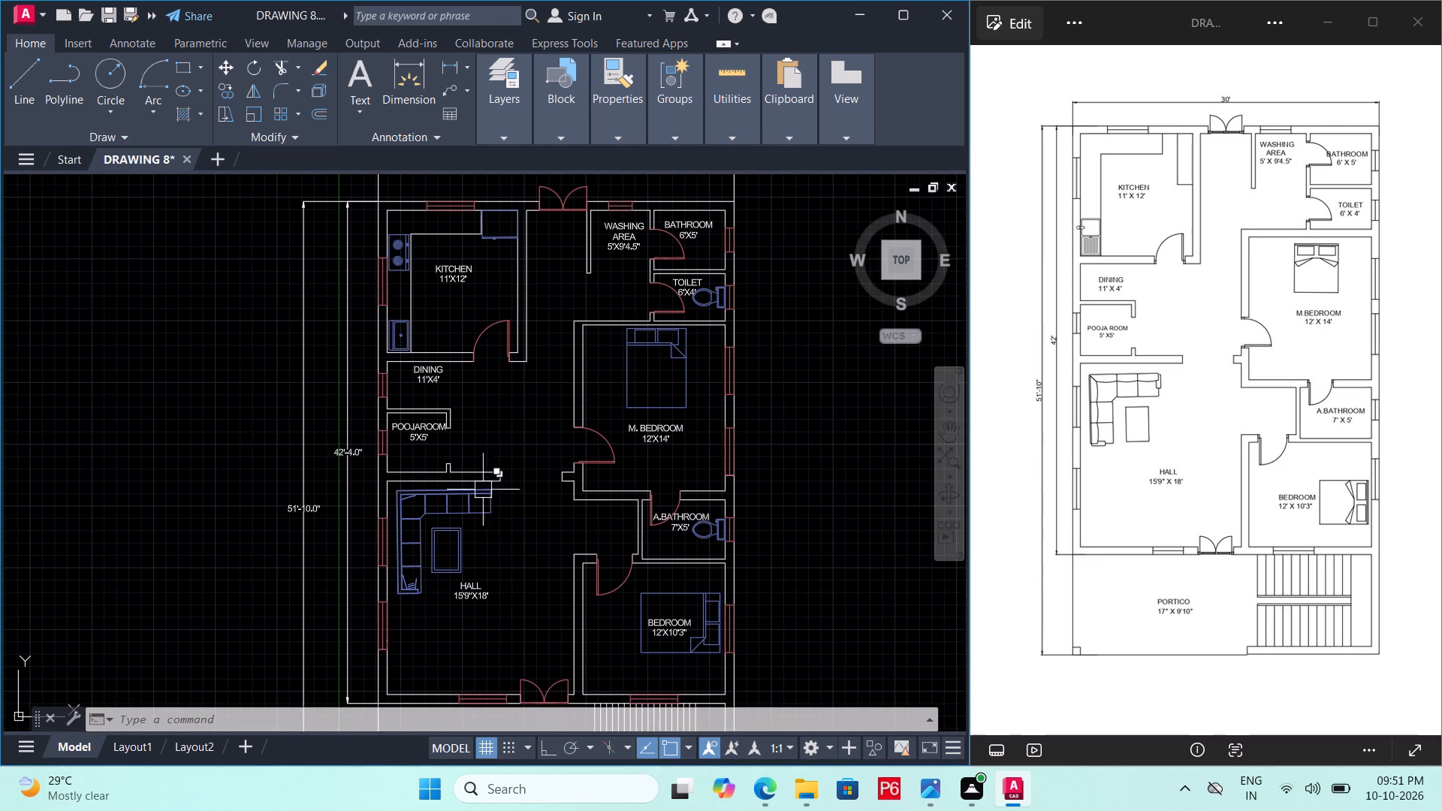
scroll(327, 466, up, 1)
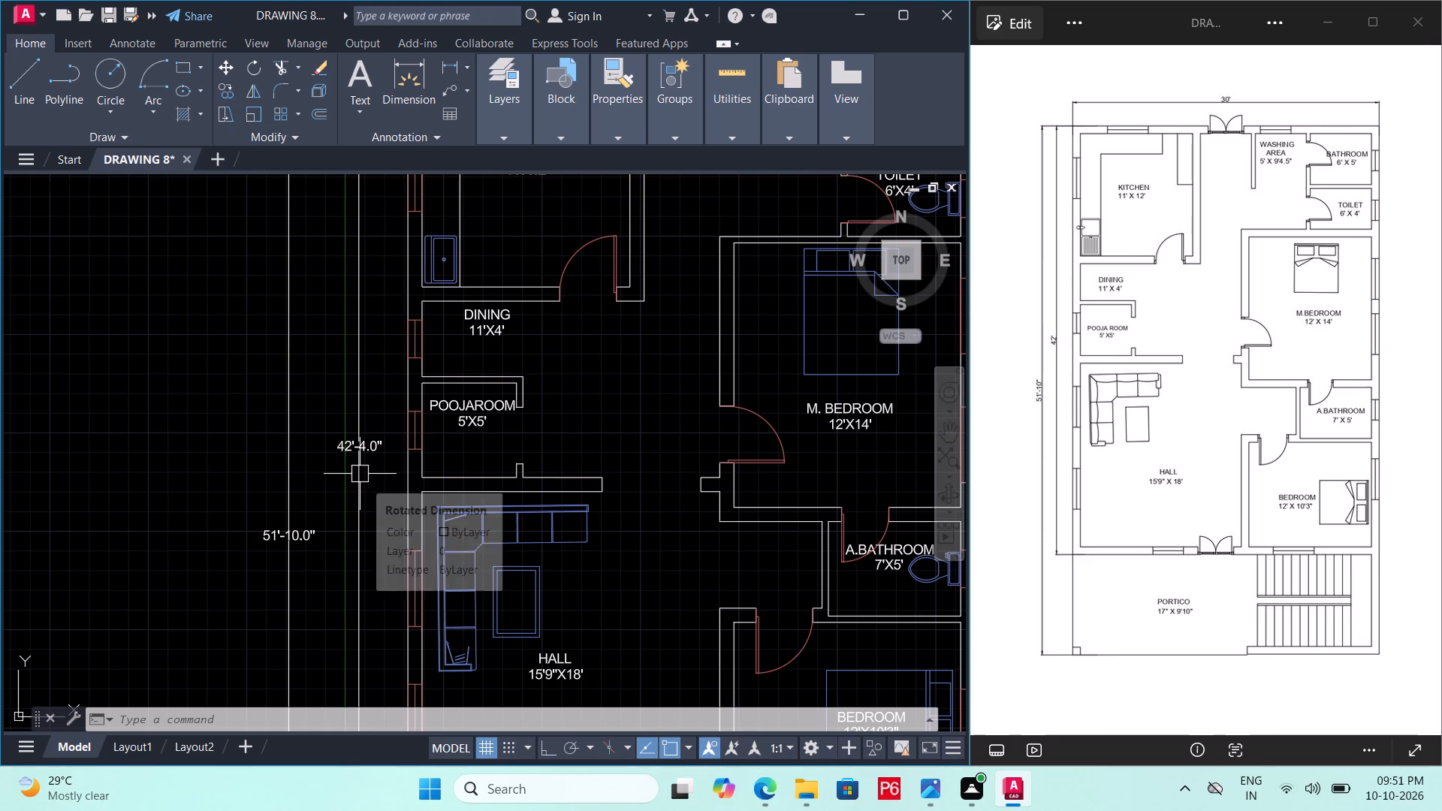
scroll(360, 474, down, 1)
middle_drag(481, 574, 463, 494)
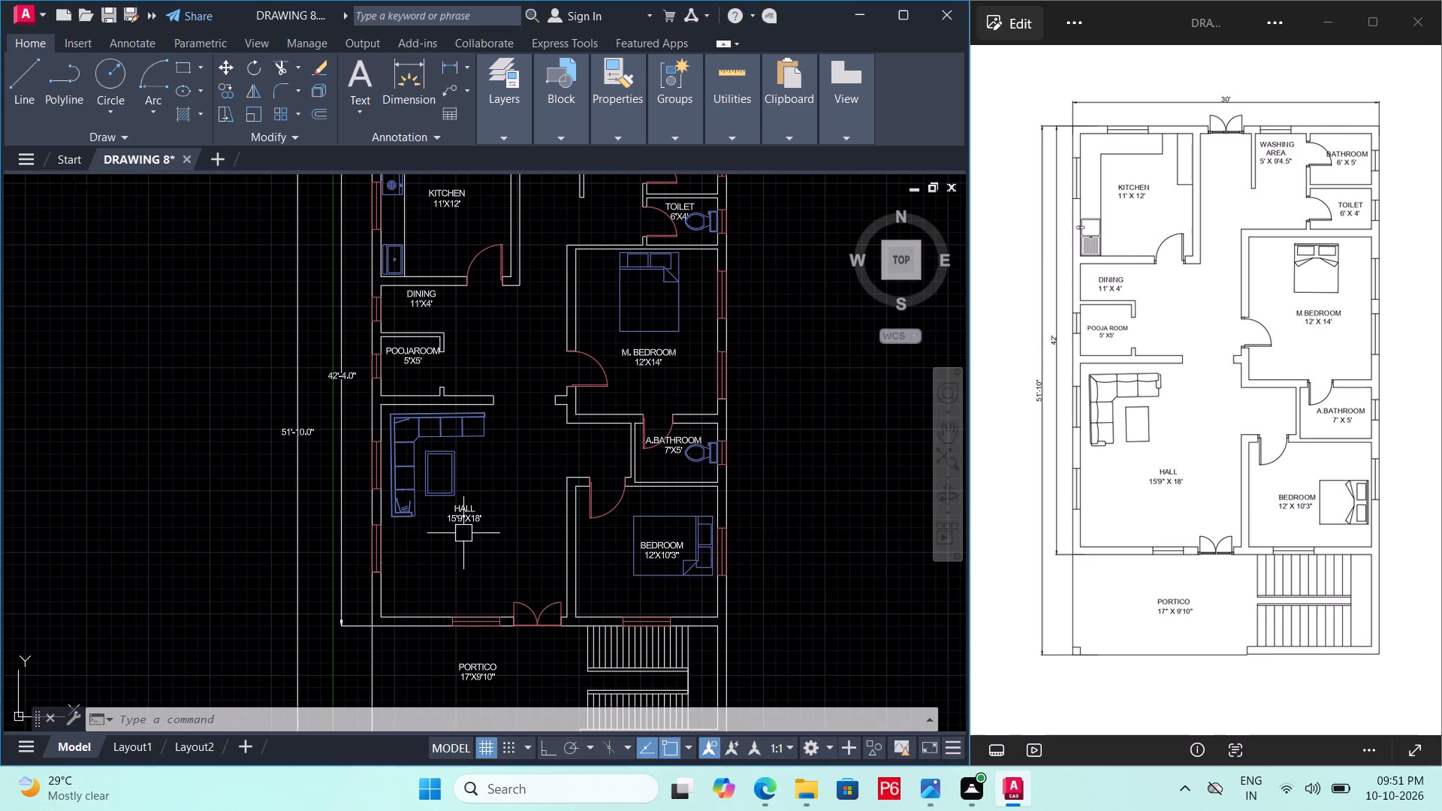
key(ctrl+s)
key(ctrl+s)
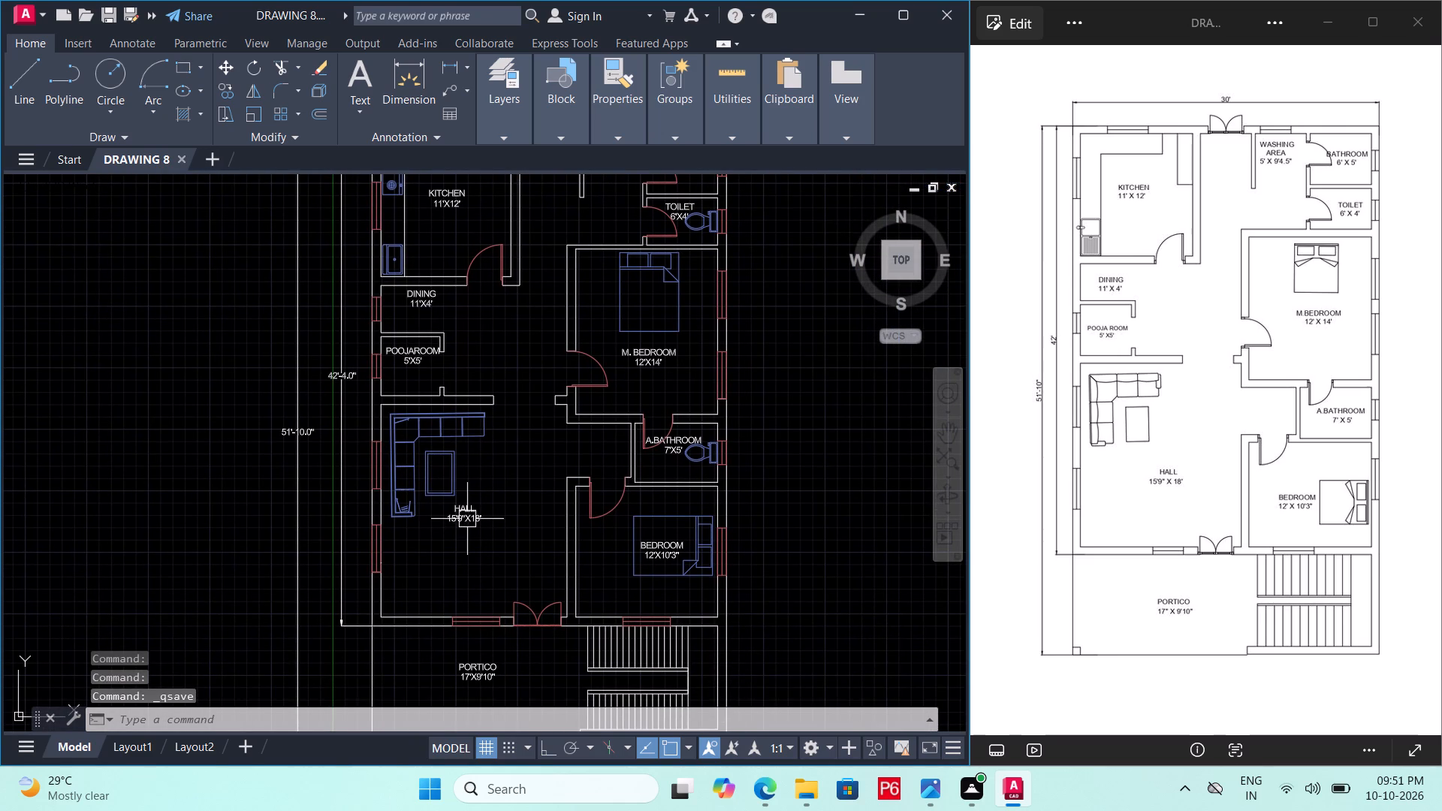
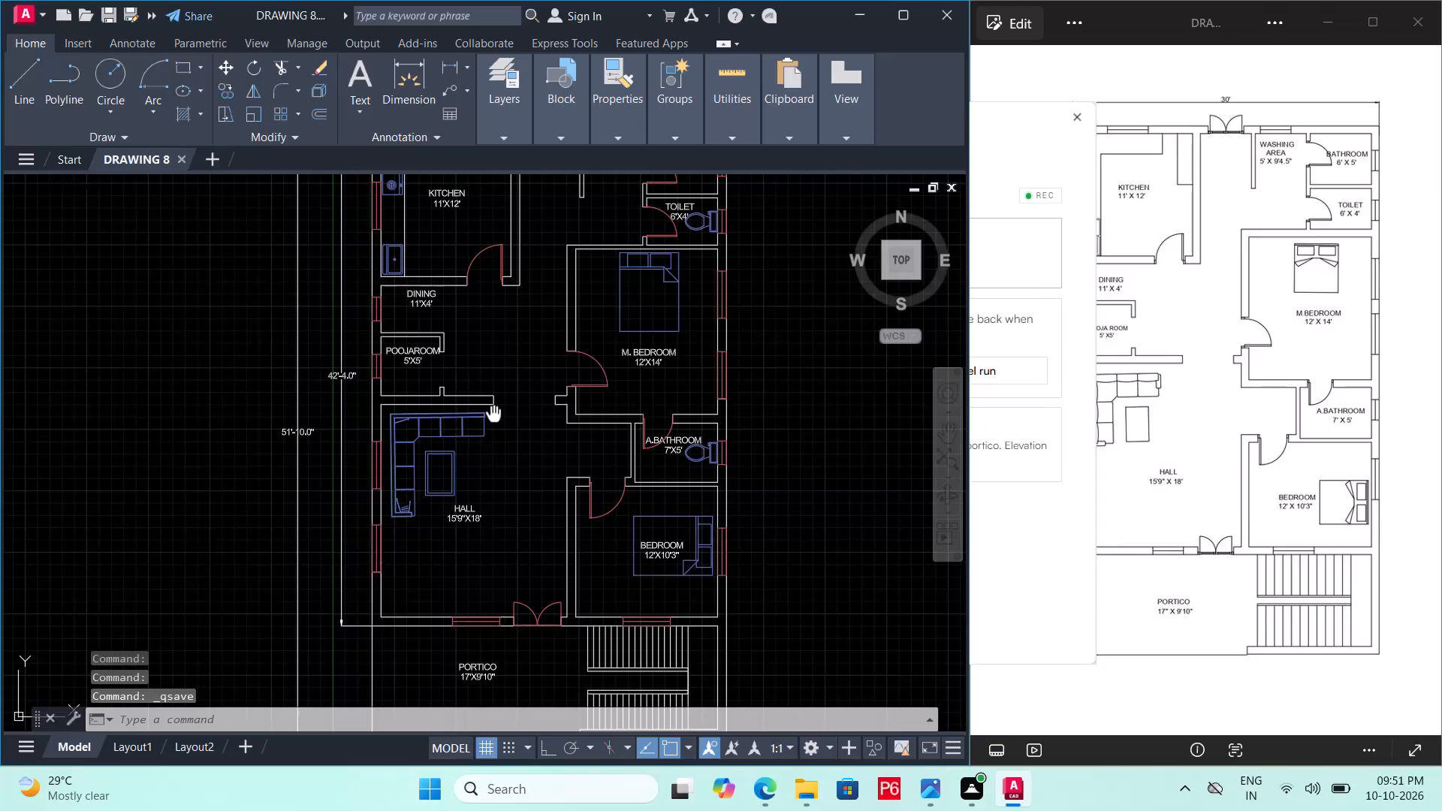
Move the A.BATHROOM 7'X5' label down within its room, clear of the door swing, and save the drawing.
click(1168, 422)
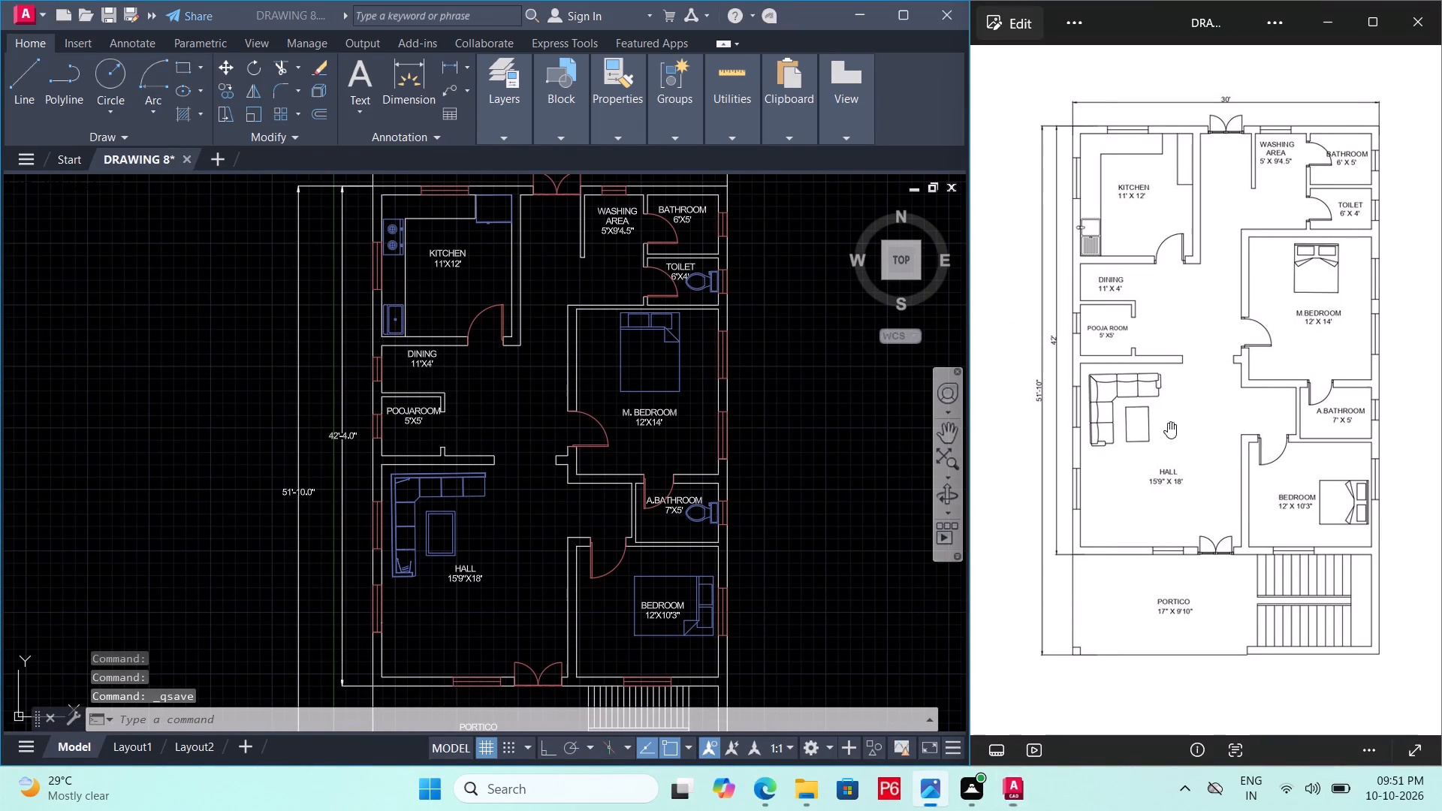
drag(890, 463, 882, 466)
middle_drag(756, 494, 744, 415)
scroll(680, 415, up, 3)
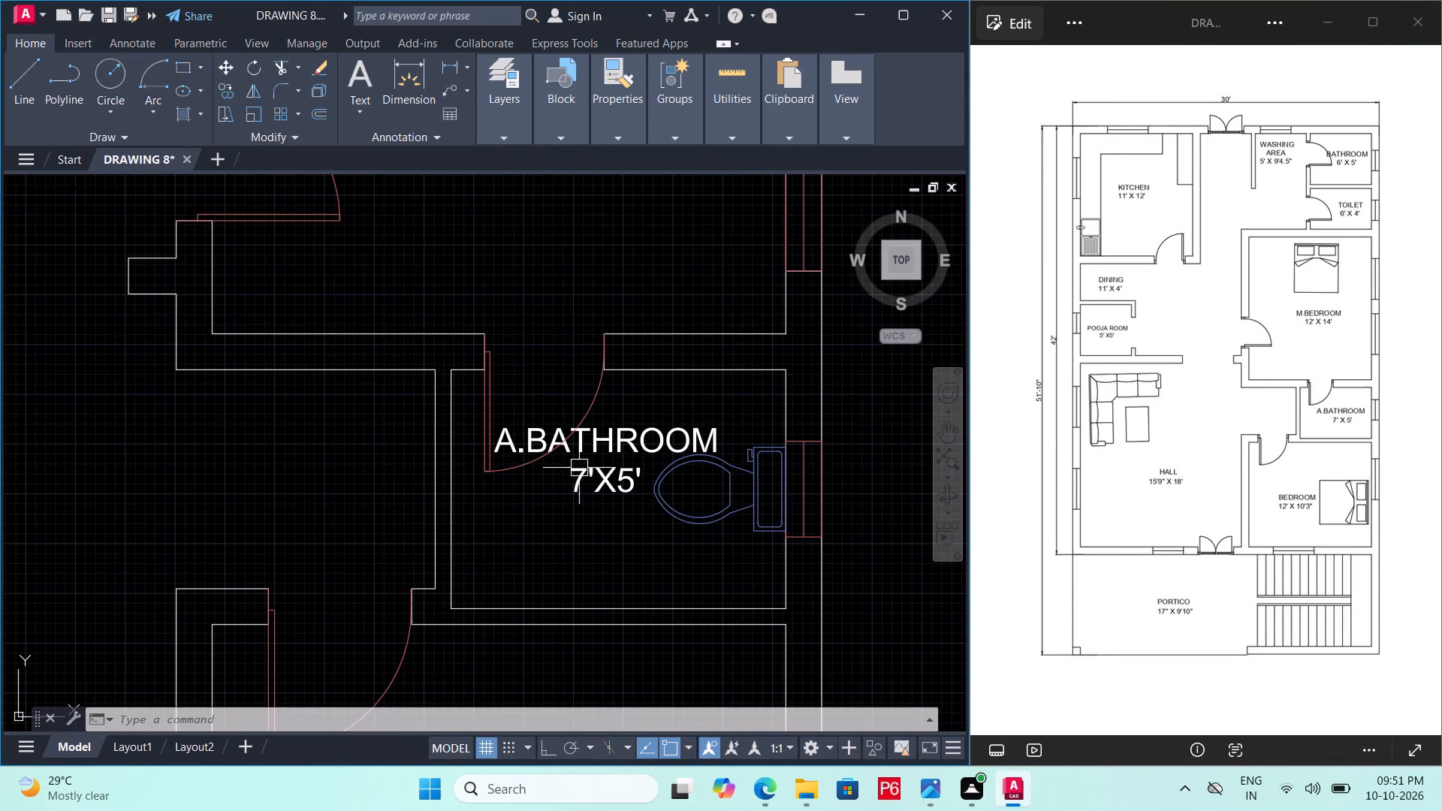
click(598, 448)
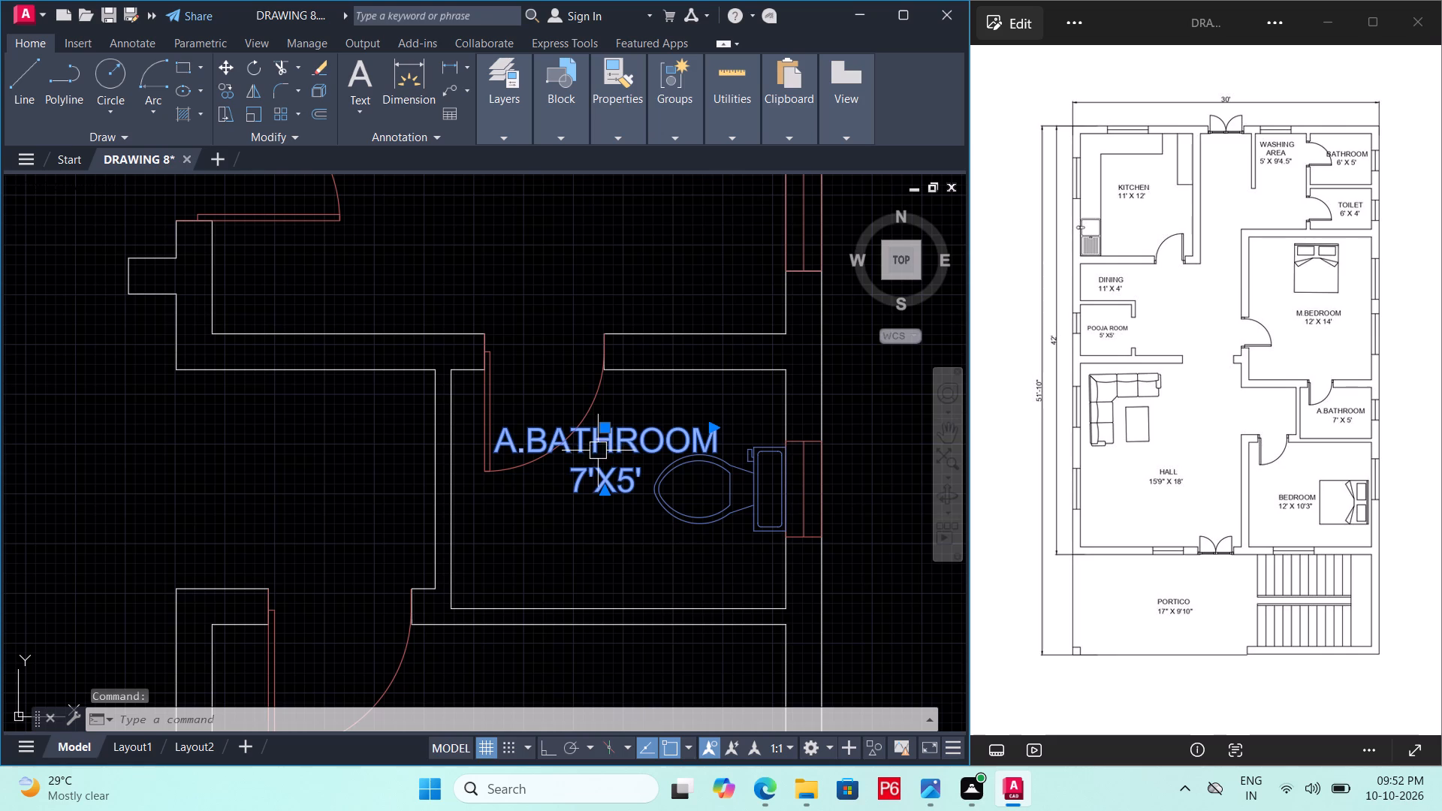
text(M)
key(space)
double_click(605, 455)
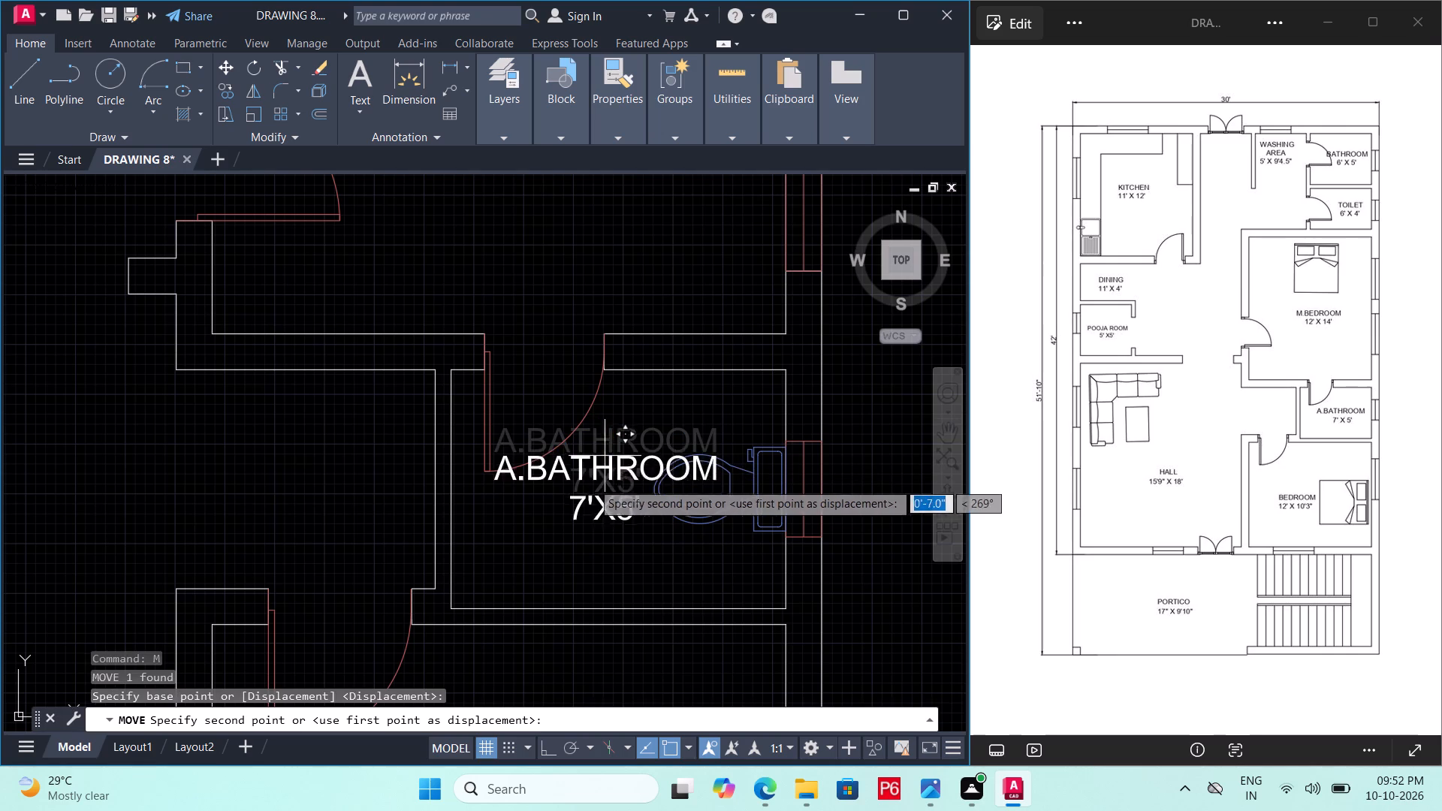
click(591, 527)
middle_drag(635, 514, 706, 252)
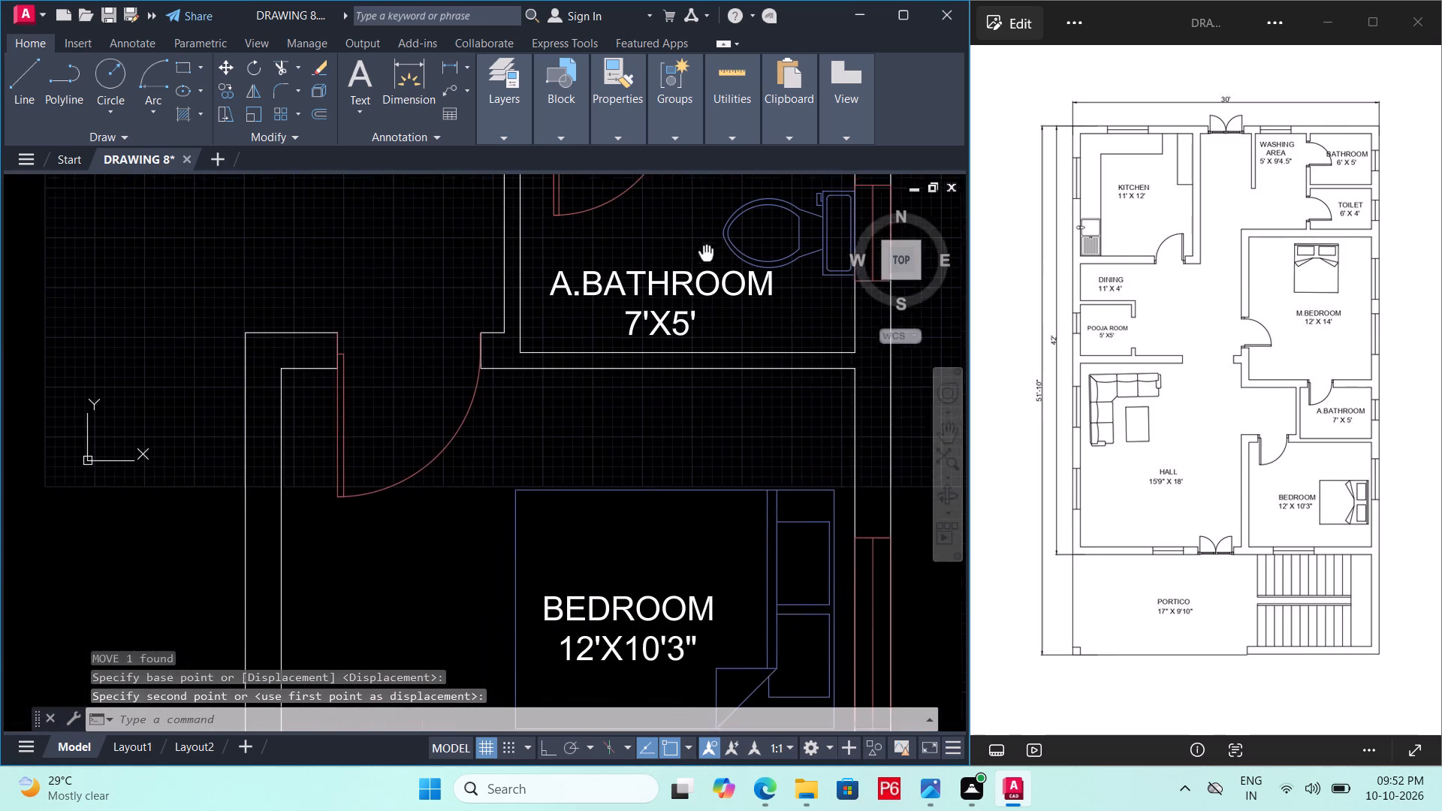
scroll(692, 303, down, 1)
key(ctrl+s)
key(ctrl+s)
Look over the floor plan from the Kitchen and Bathroom side down to the Portico and staircase.
scroll(687, 313, down, 1)
middle_drag(685, 320, 685, 695)
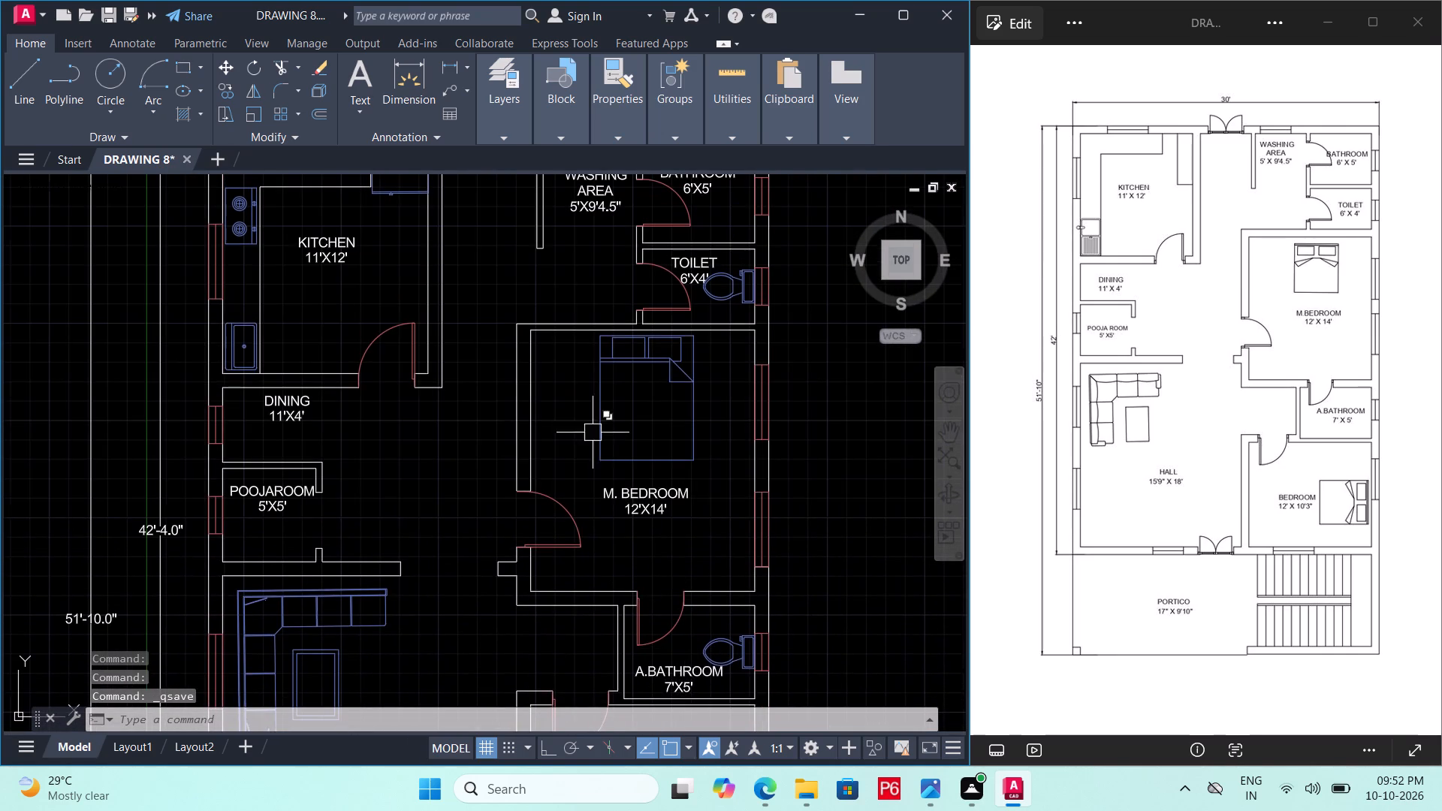
middle_drag(602, 350, 610, 457)
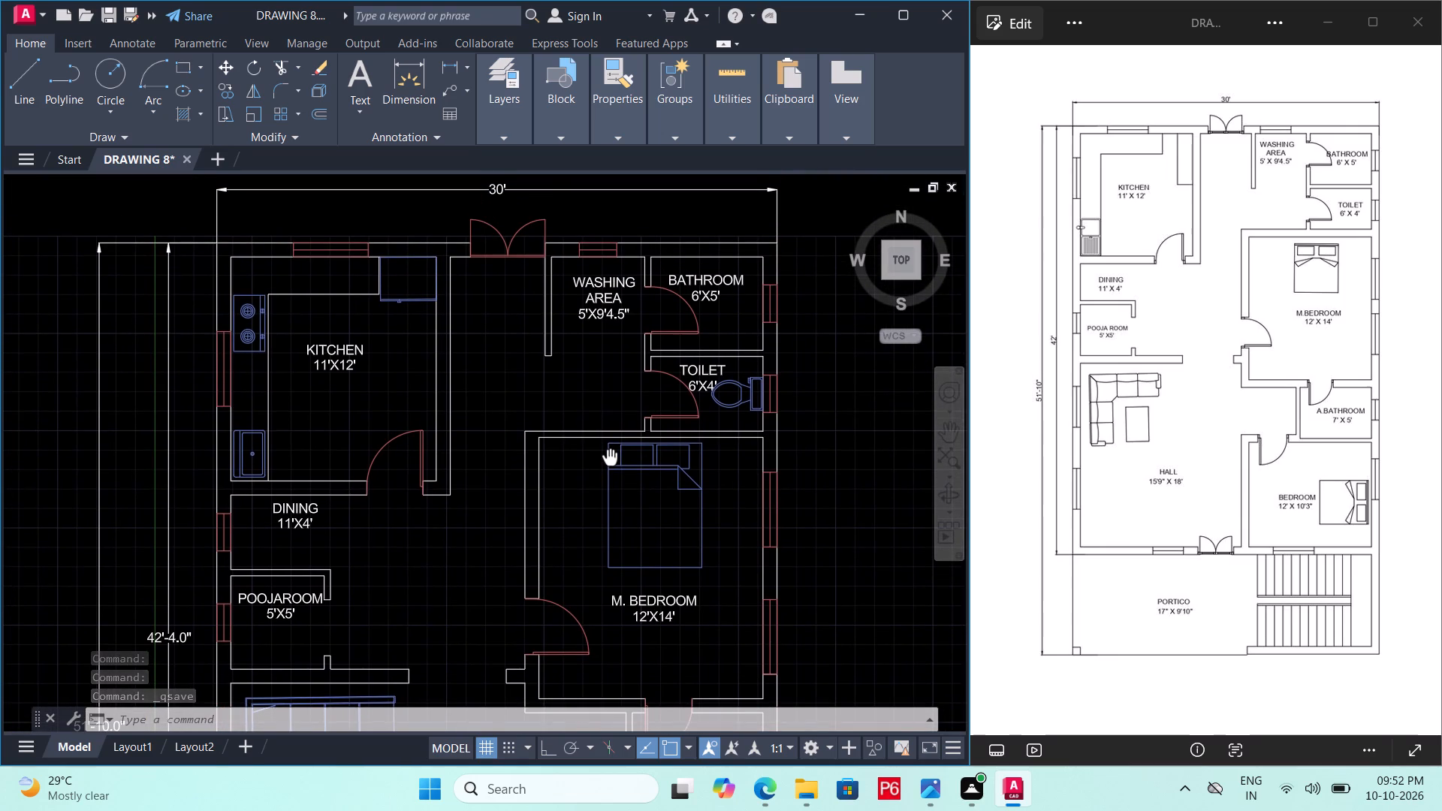
middle_drag(610, 457, 619, 414)
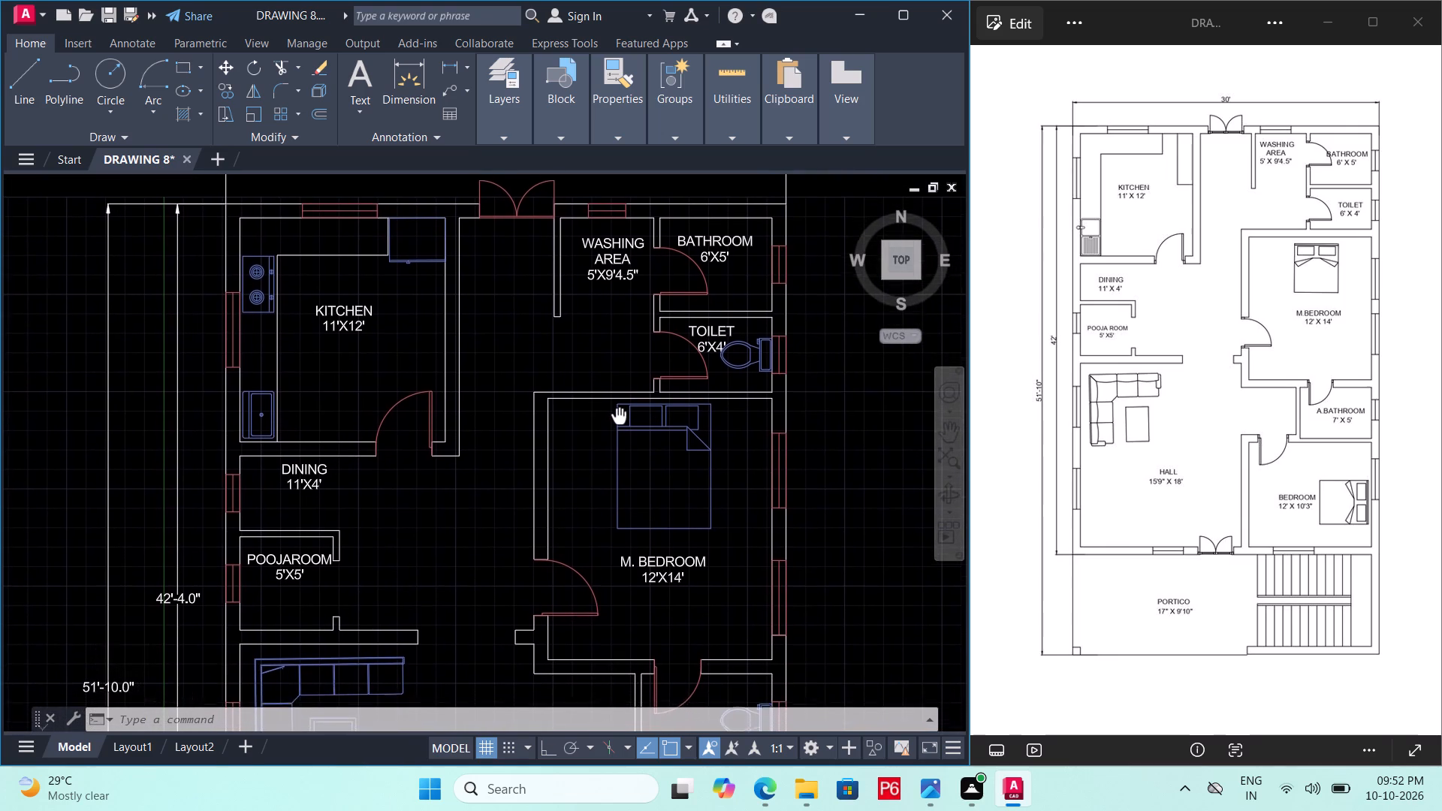
middle_drag(619, 414, 619, 384)
scroll(610, 301, down, 1)
middle_drag(710, 360, 710, 350)
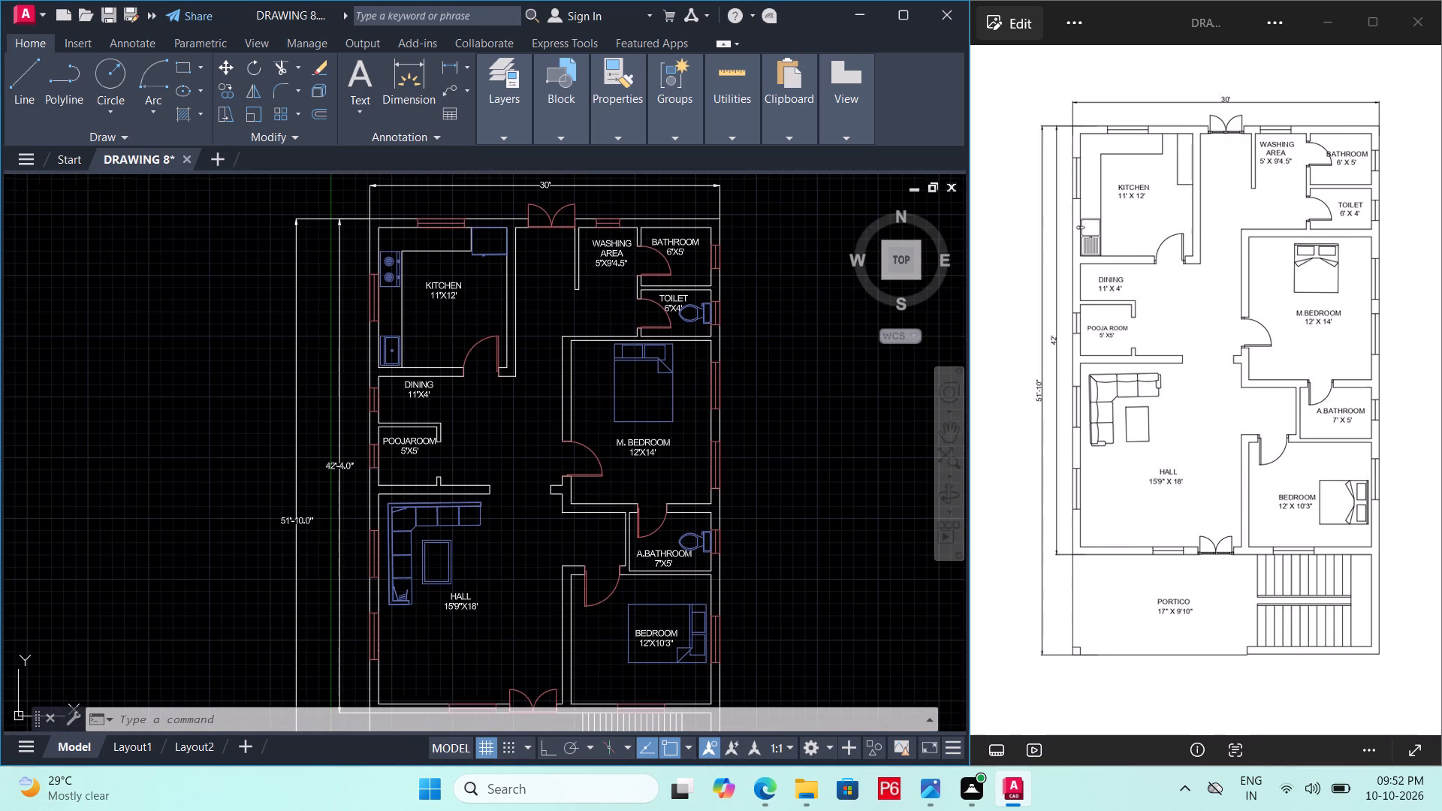
middle_drag(710, 350, 705, 201)
middle_drag(600, 502, 617, 418)
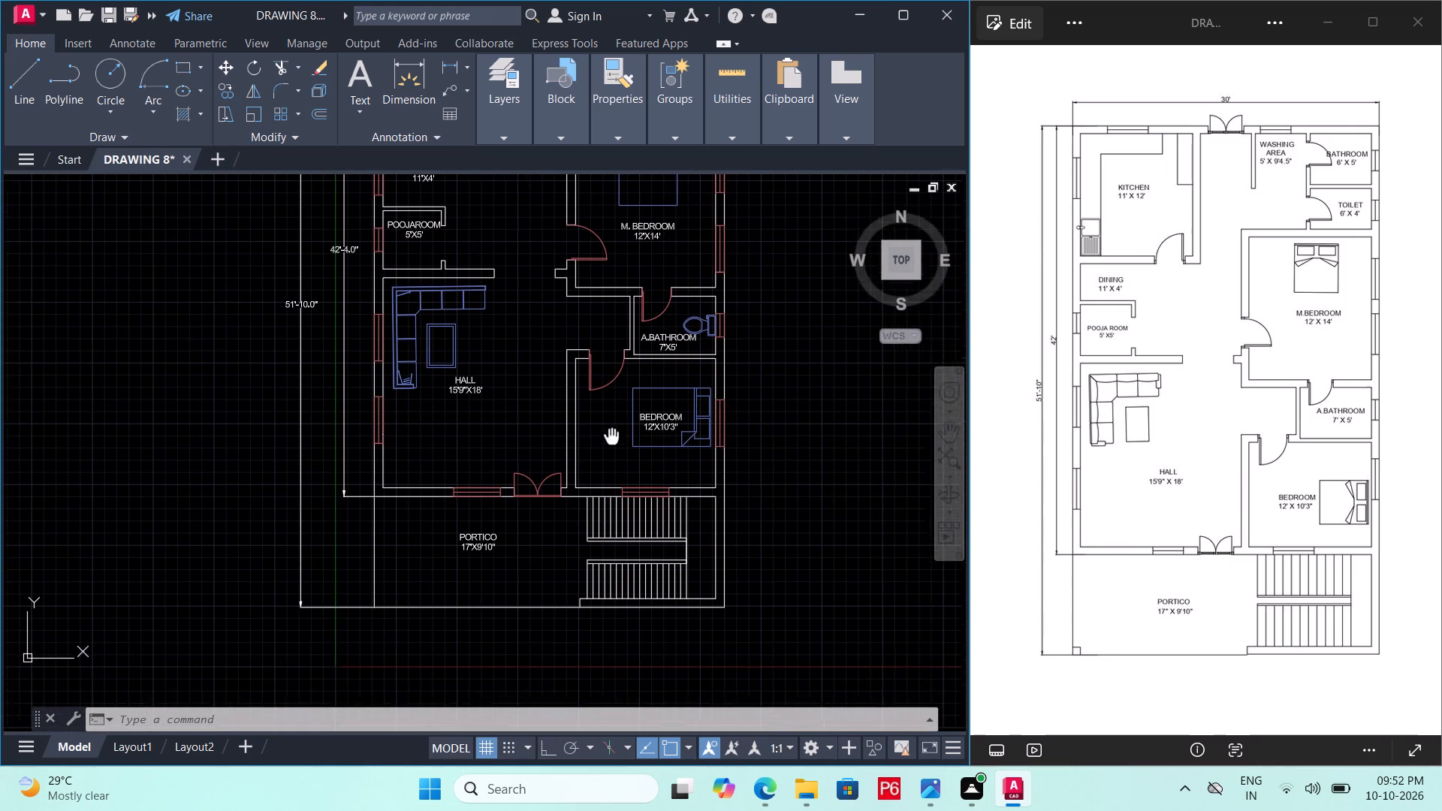
middle_drag(617, 418, 618, 417)
Delete all the tread lines of the staircase flight beside the Bedroom wall.
scroll(627, 548, up, 1)
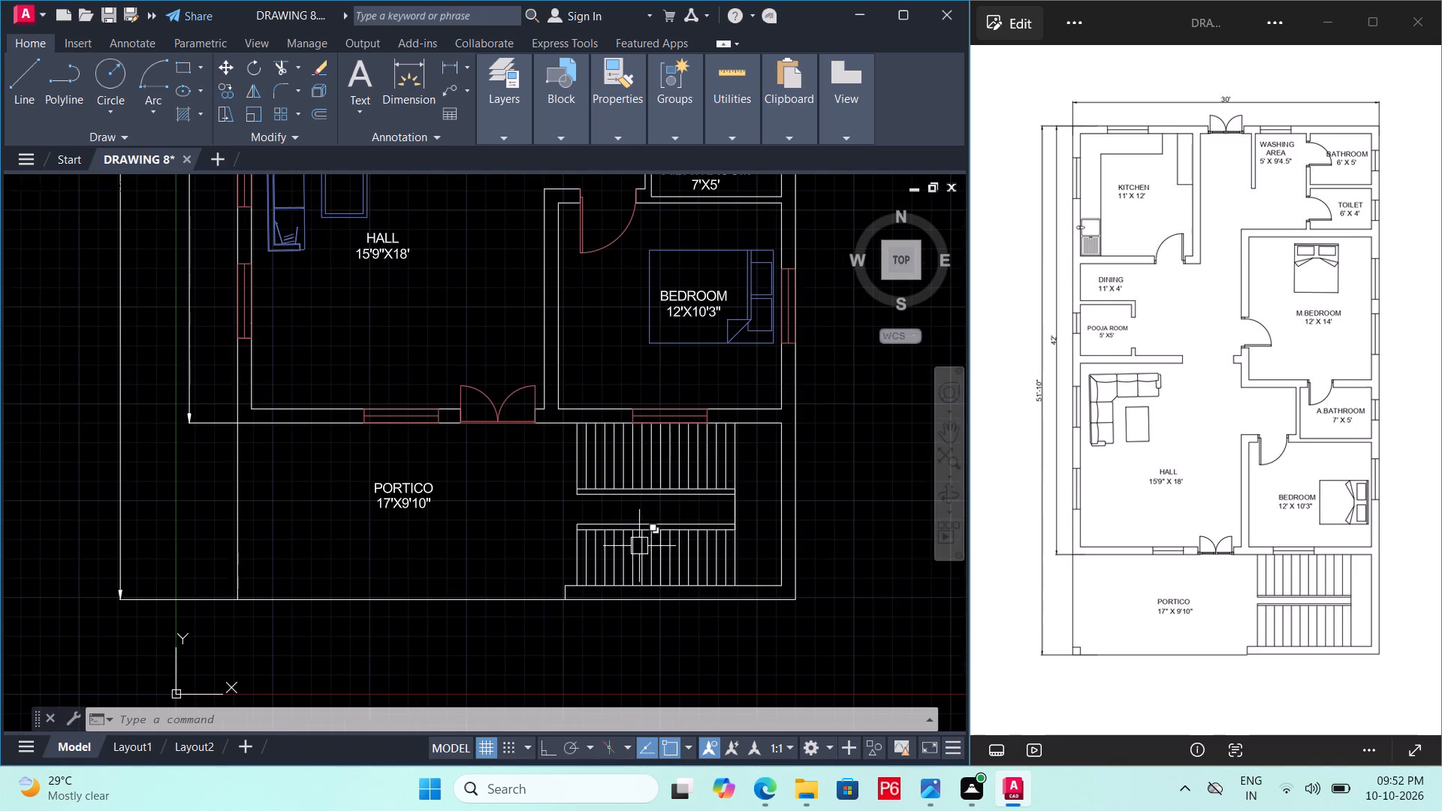
scroll(671, 520, up, 1)
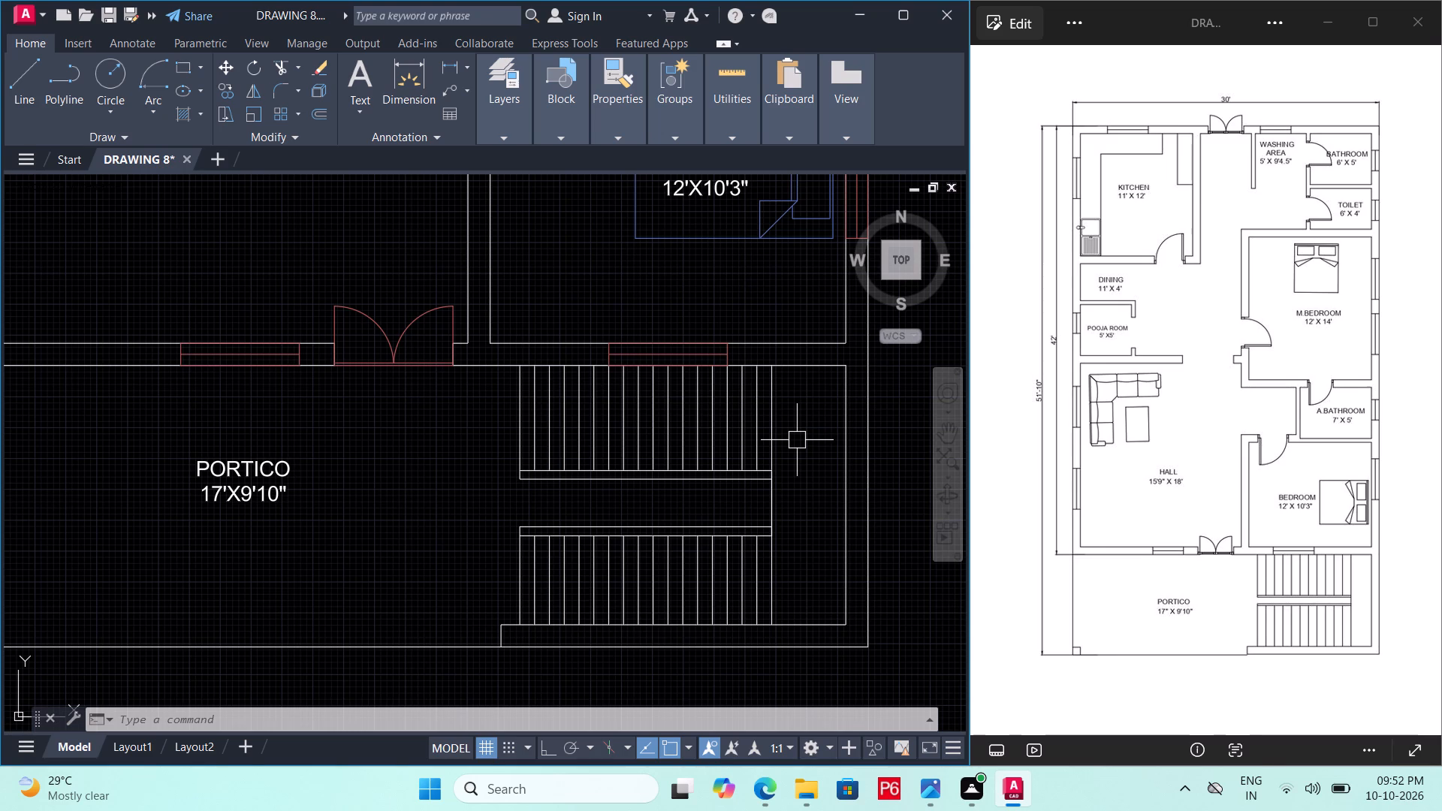
click(799, 418)
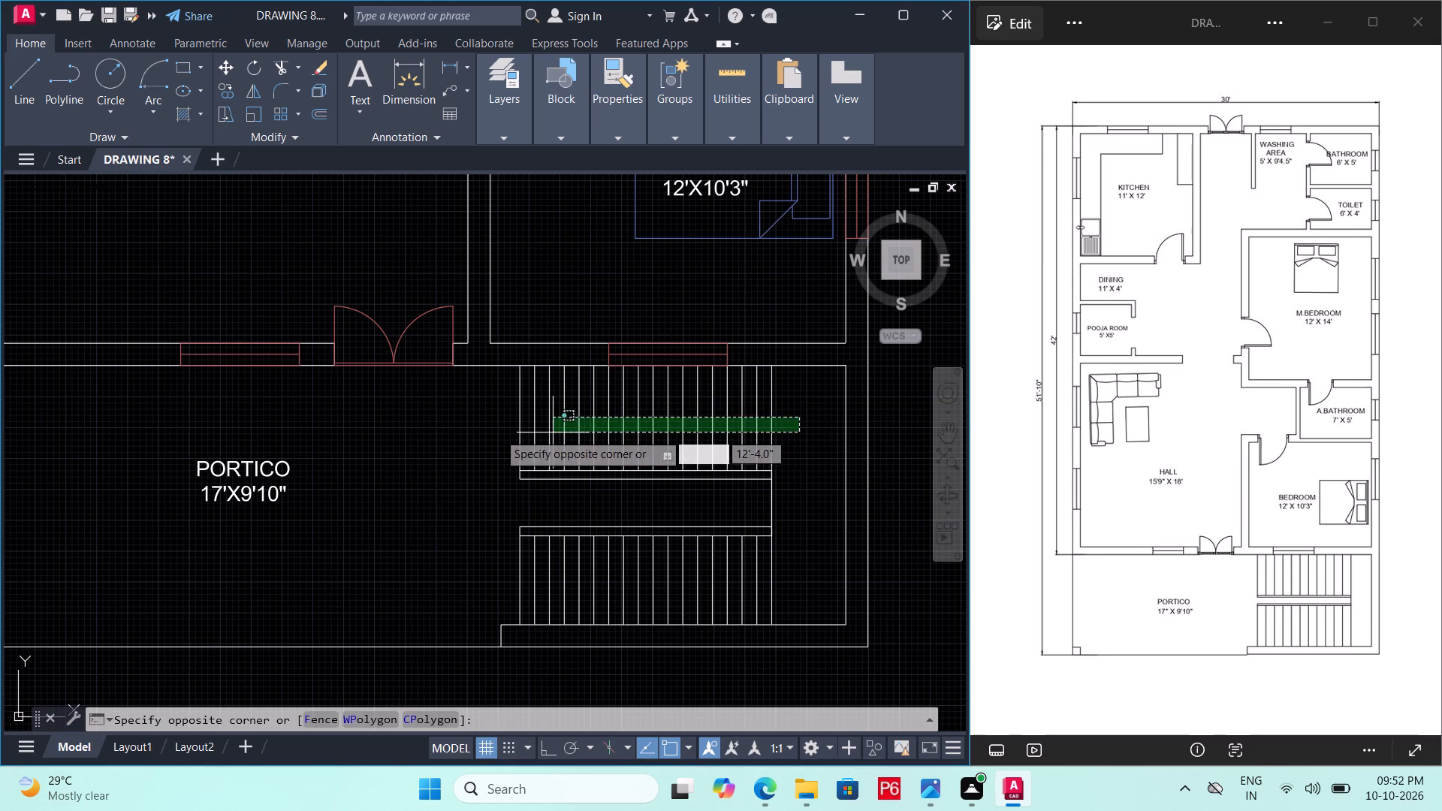
key(Escape)
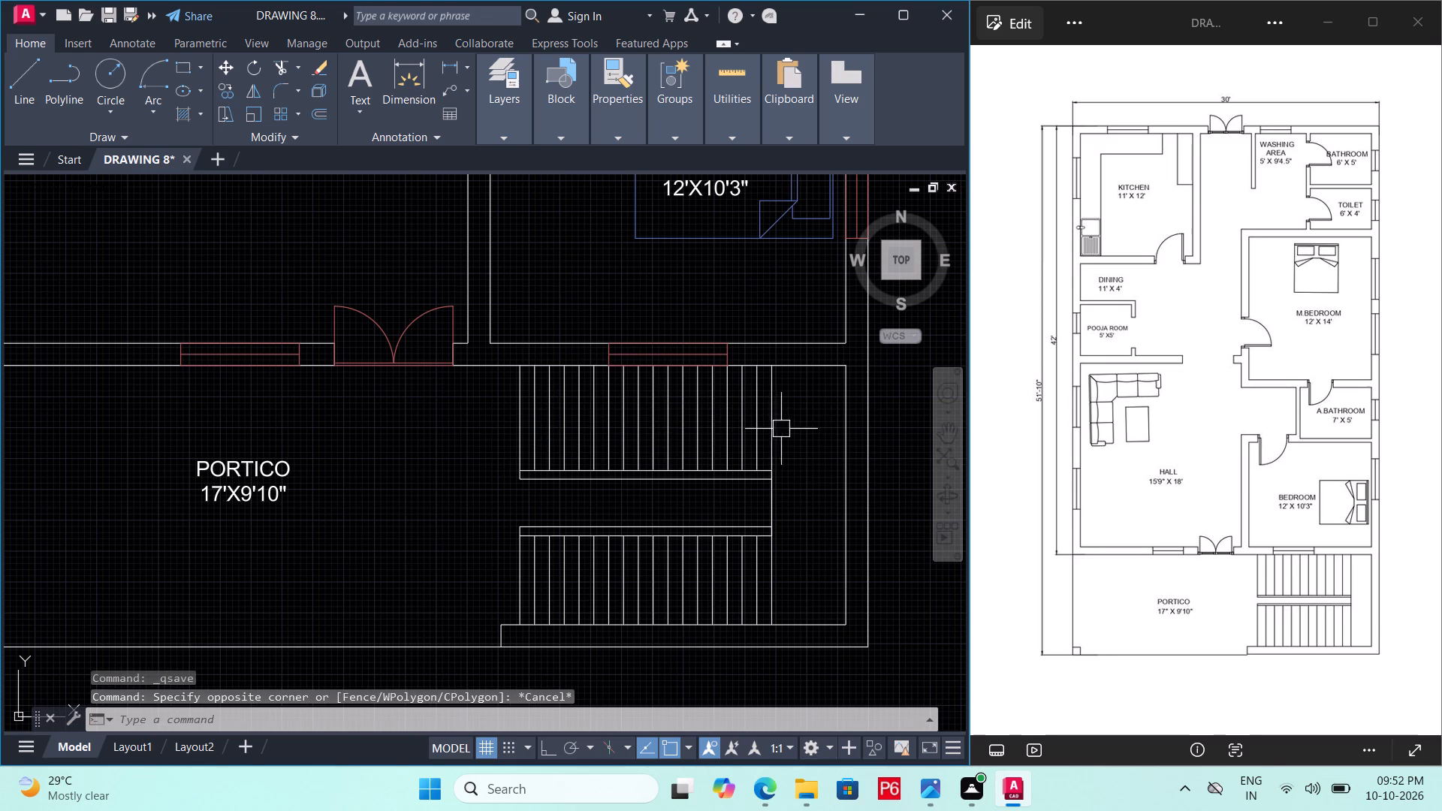
scroll(746, 423, up, 2)
click(786, 426)
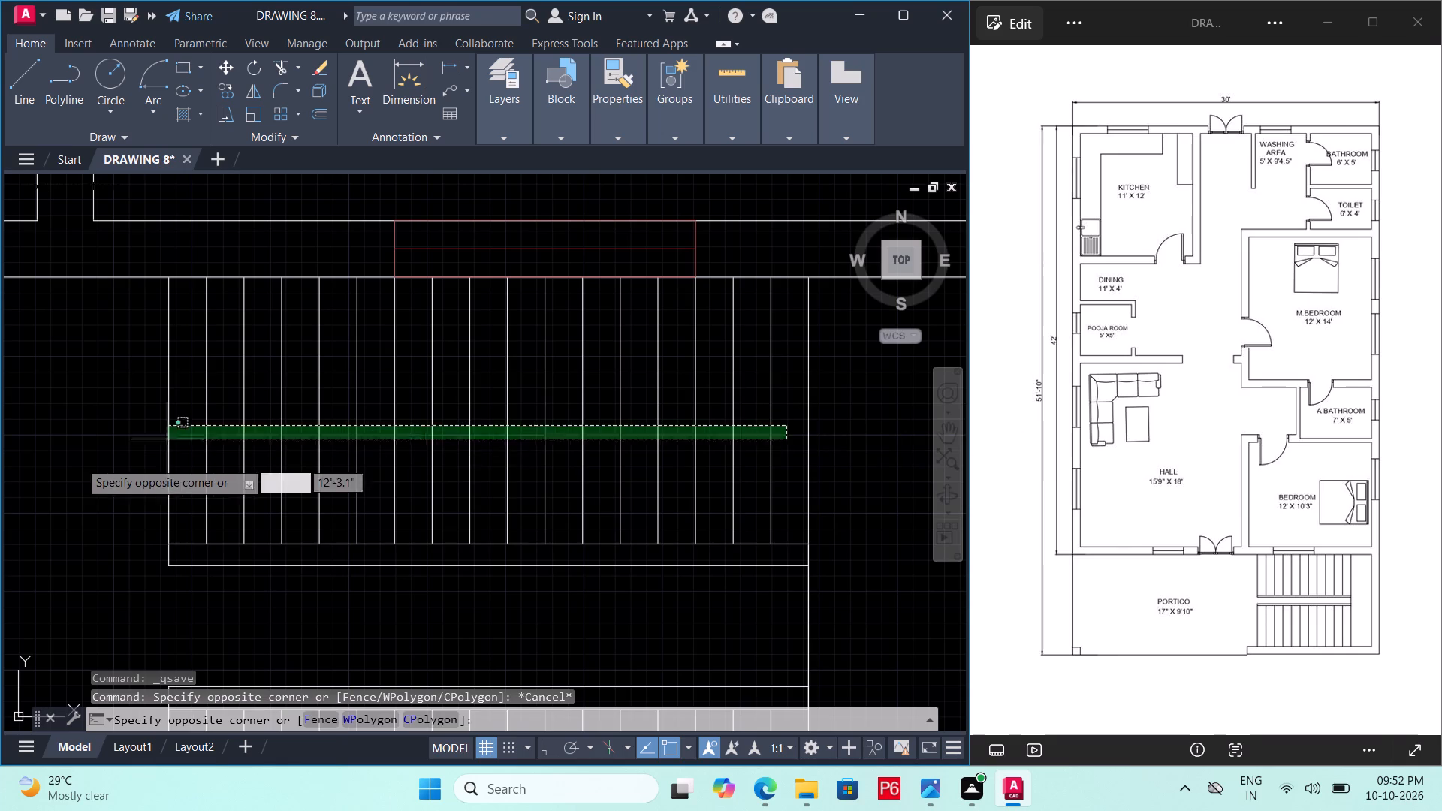
click(41, 468)
key(Delete)
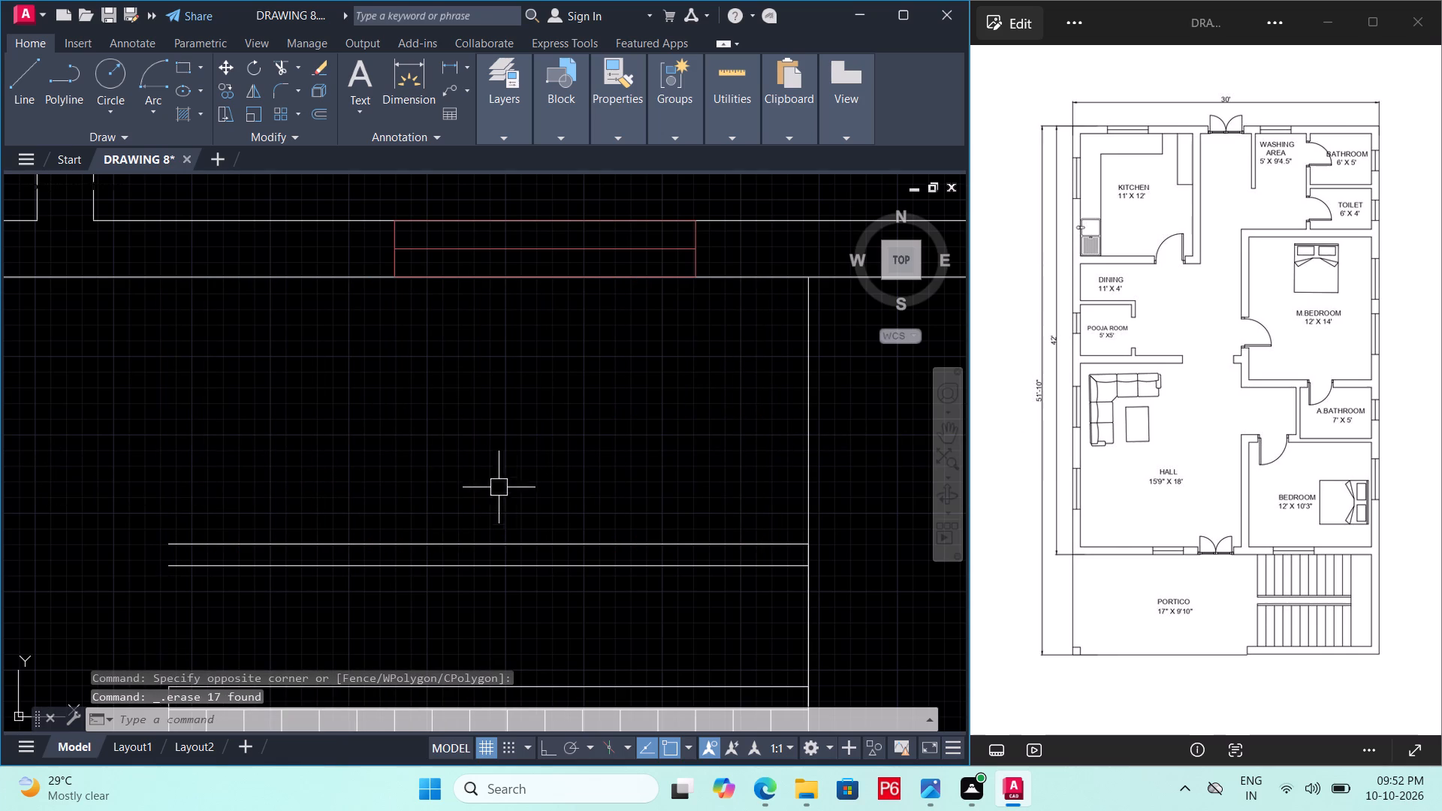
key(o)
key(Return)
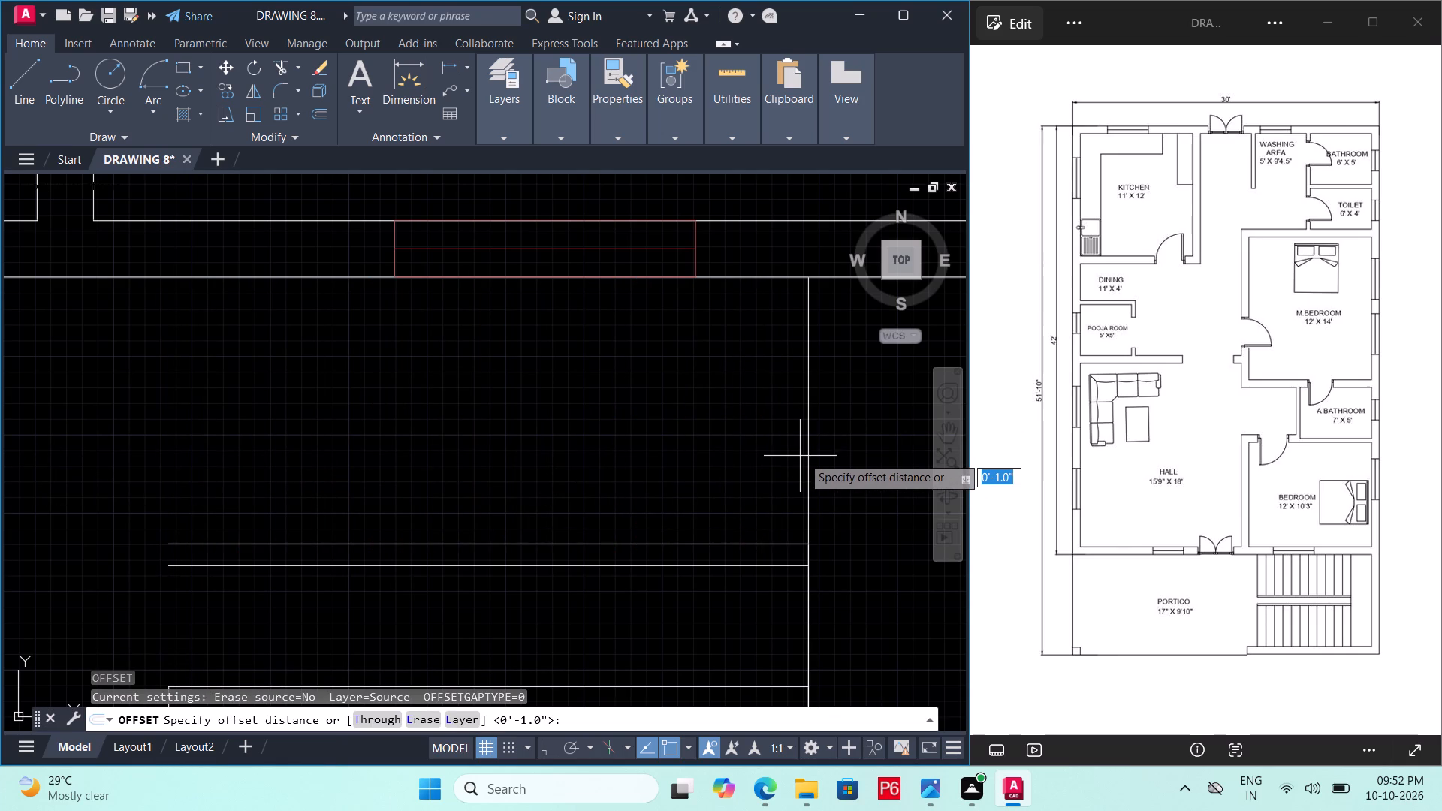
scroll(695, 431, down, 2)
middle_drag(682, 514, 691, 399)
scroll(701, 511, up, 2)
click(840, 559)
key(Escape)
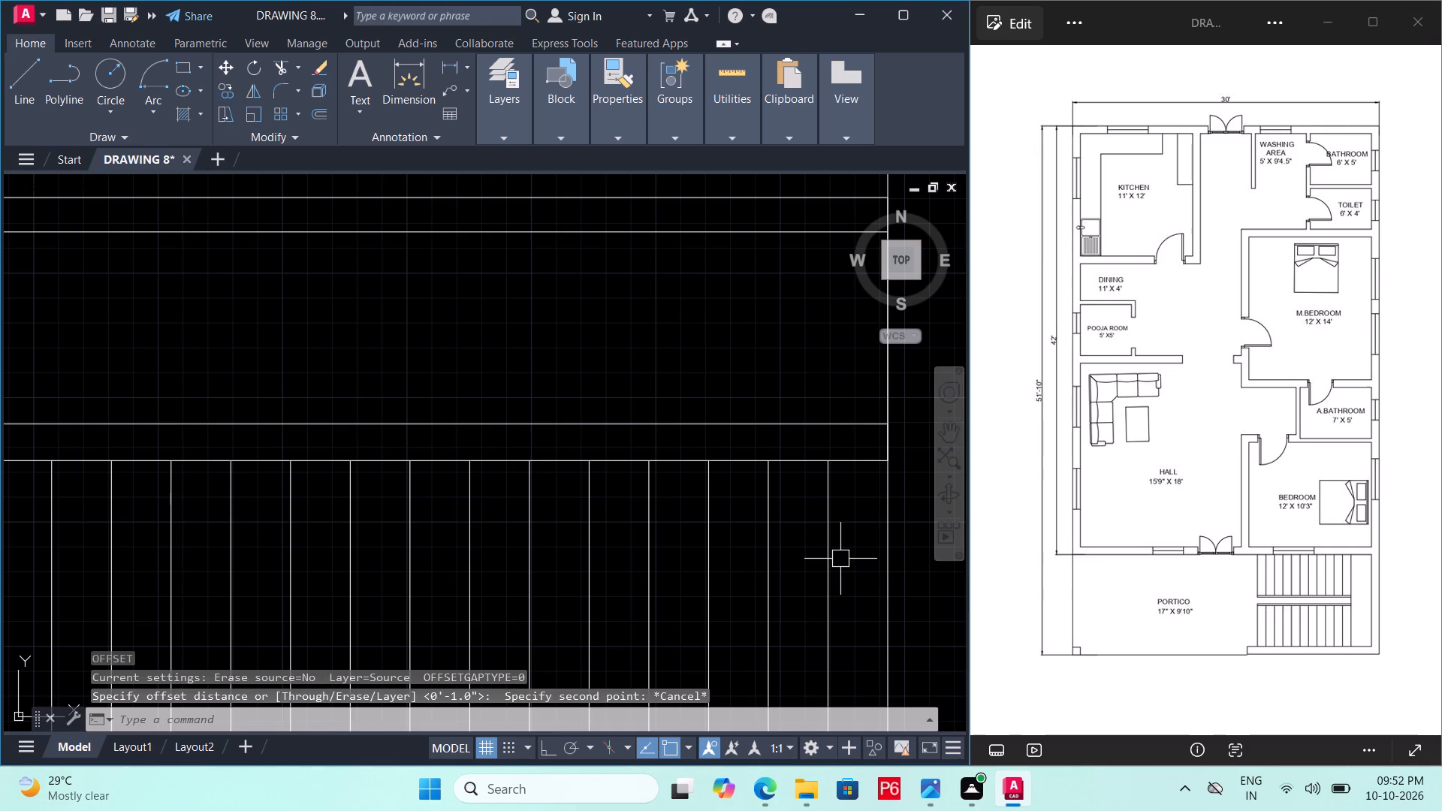
Delete all the tread lines of the staircase flight beside the outer Portico wall, and save the drawing.
click(840, 559)
middle_drag(335, 556, 612, 466)
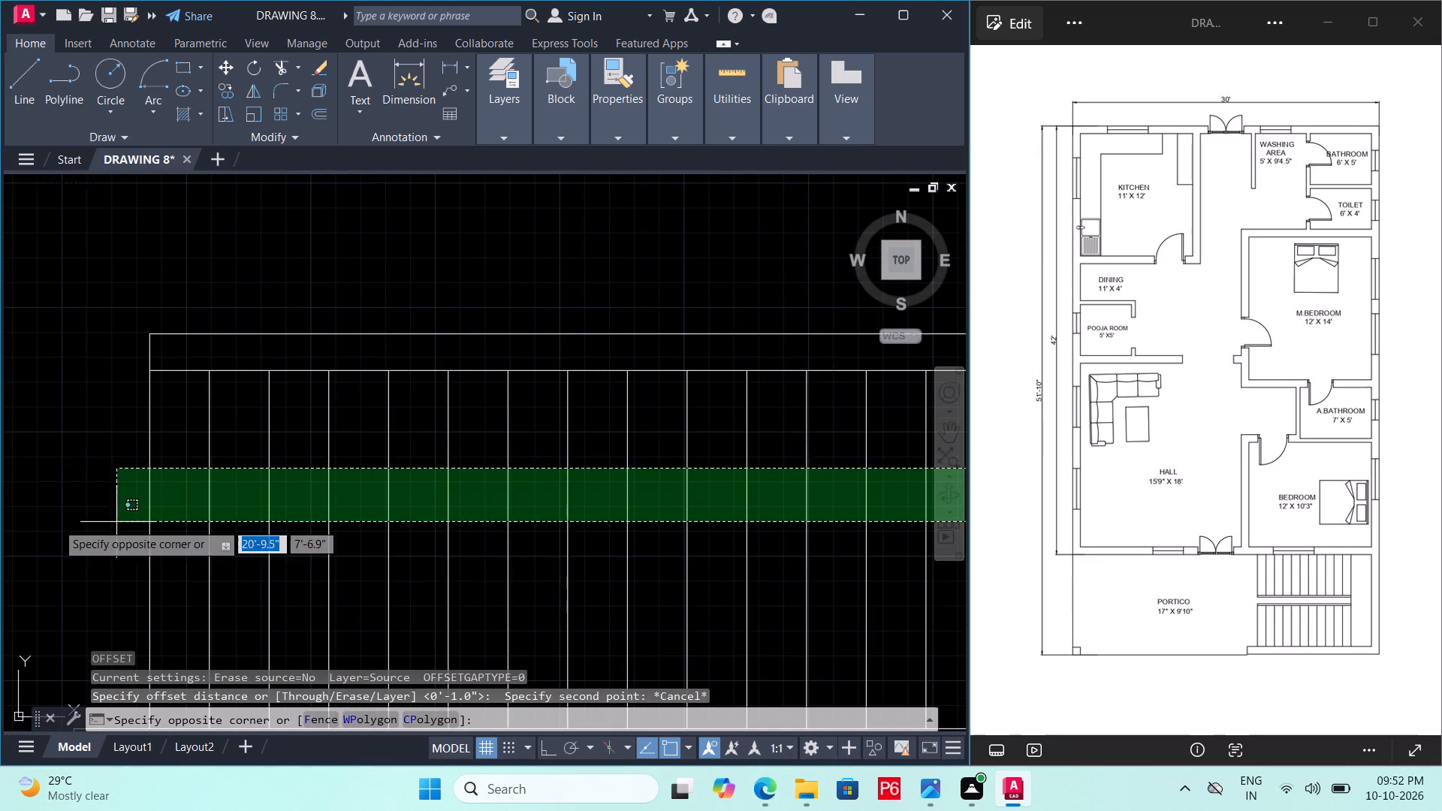
click(56, 523)
key(Delete)
scroll(56, 523, down, 2)
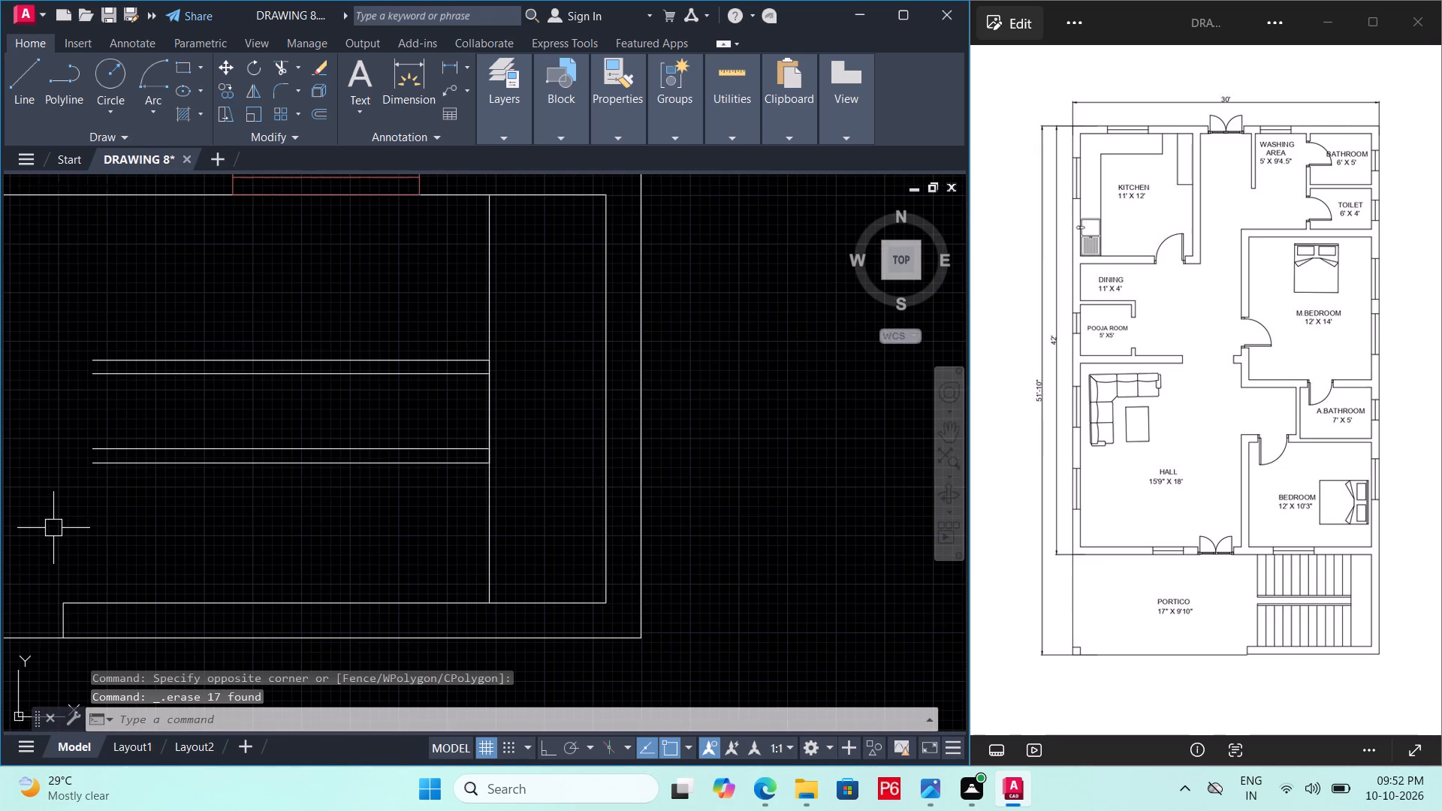
key(ctrl+s)
key(ctrl+s)
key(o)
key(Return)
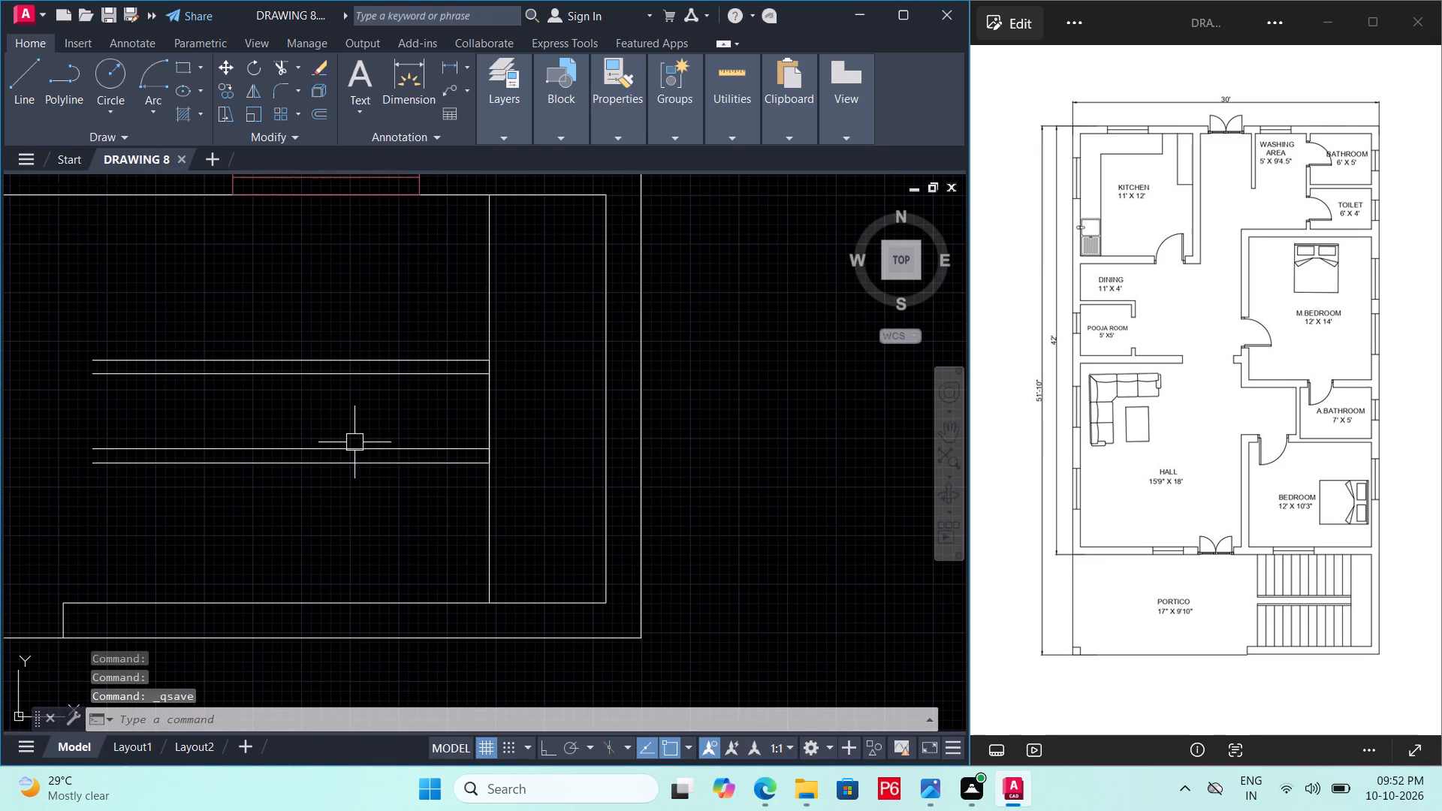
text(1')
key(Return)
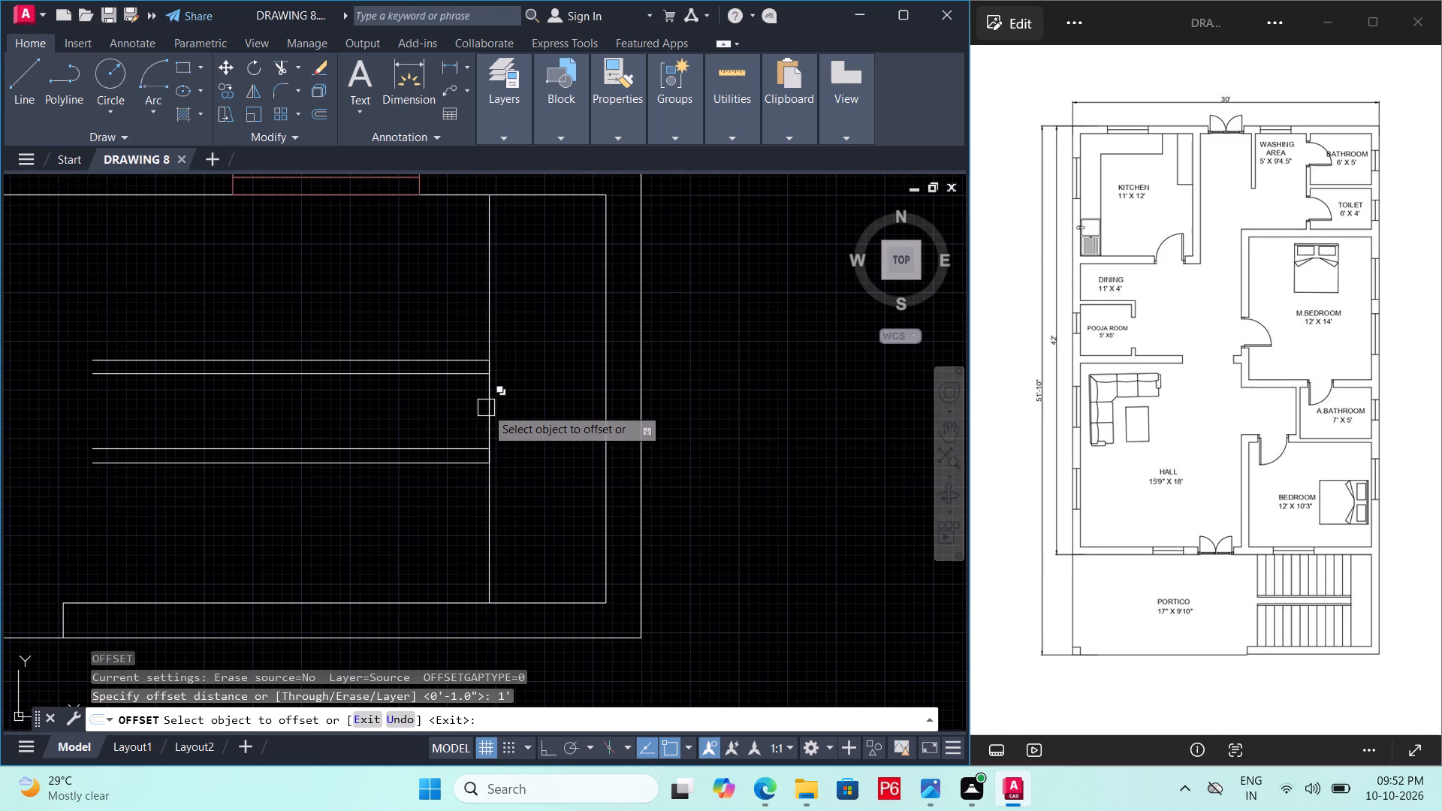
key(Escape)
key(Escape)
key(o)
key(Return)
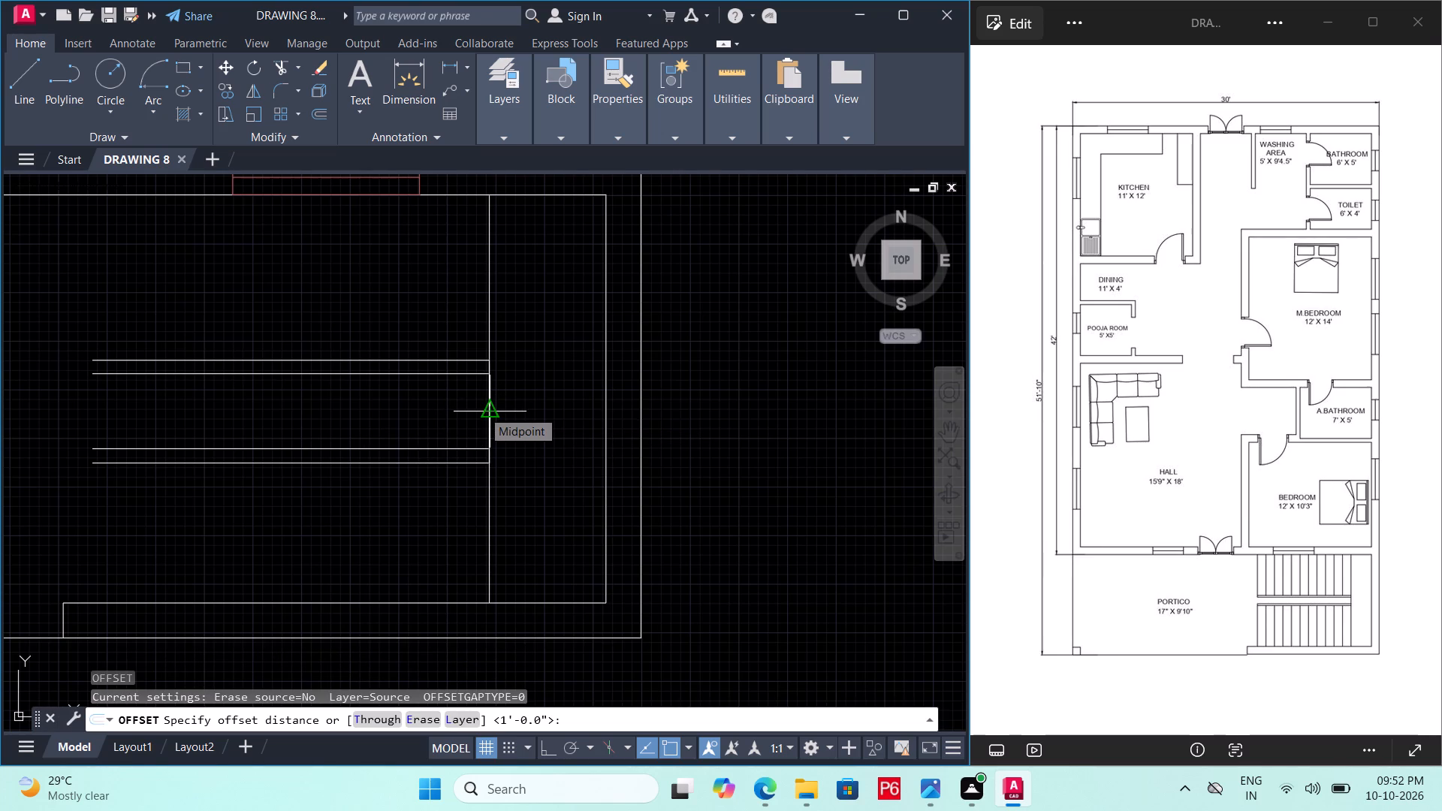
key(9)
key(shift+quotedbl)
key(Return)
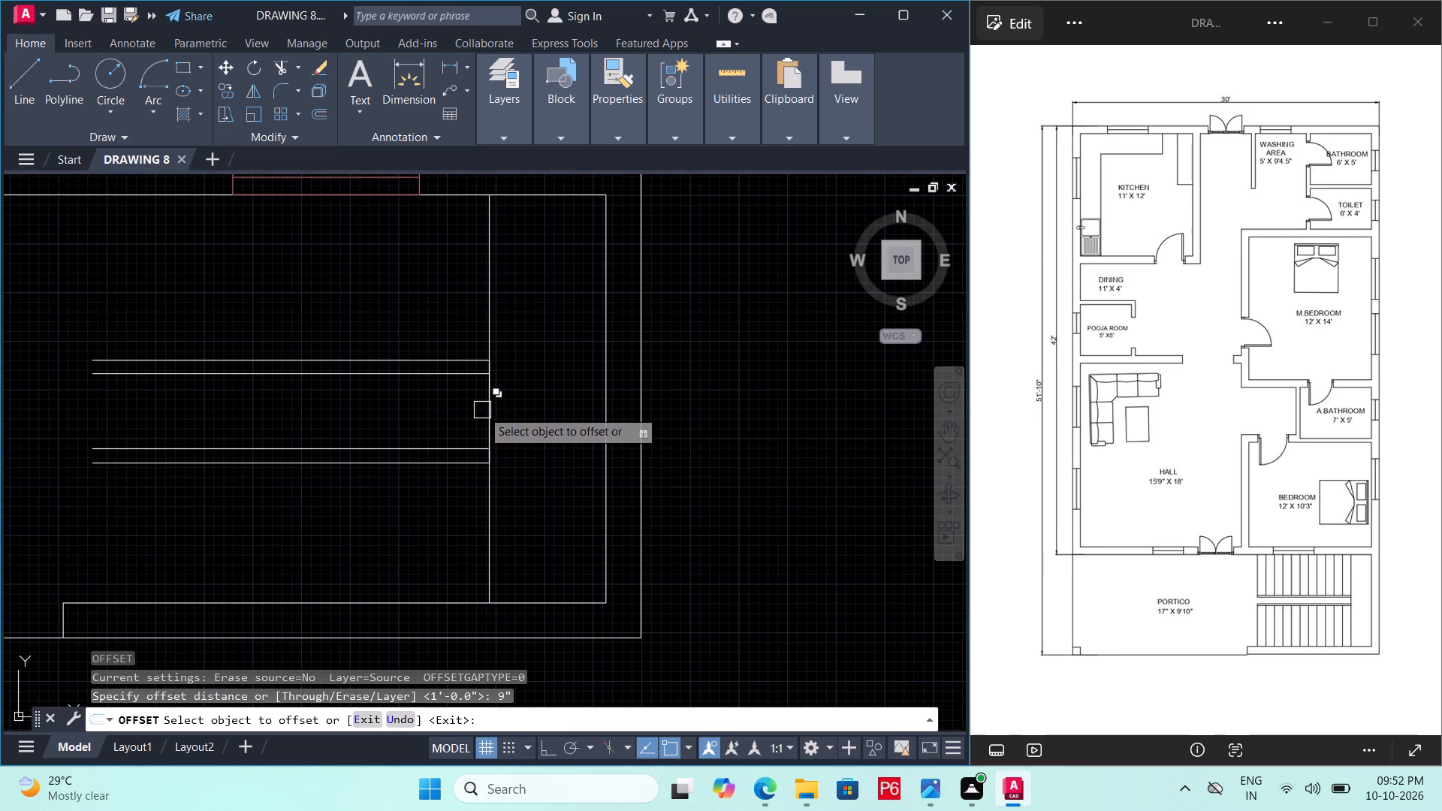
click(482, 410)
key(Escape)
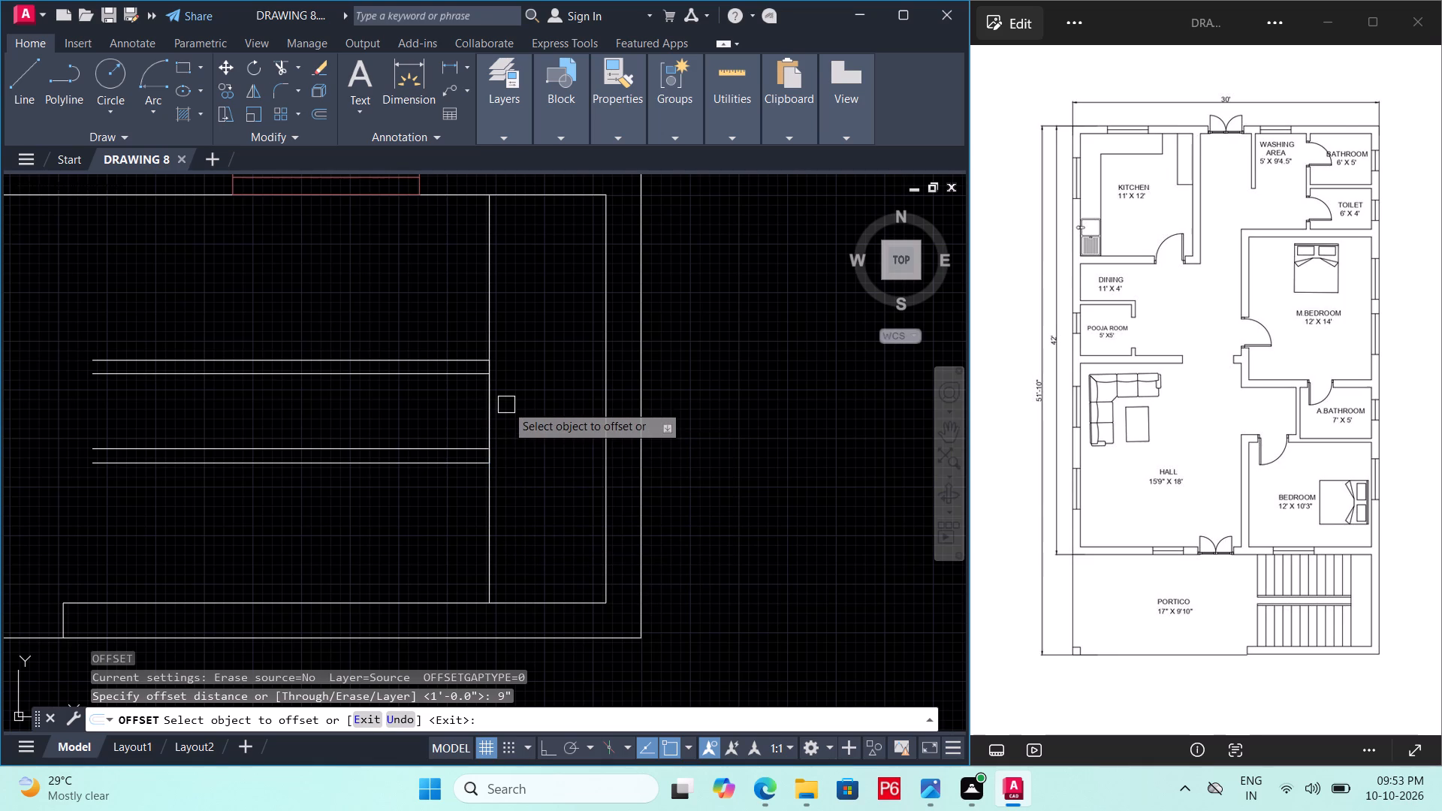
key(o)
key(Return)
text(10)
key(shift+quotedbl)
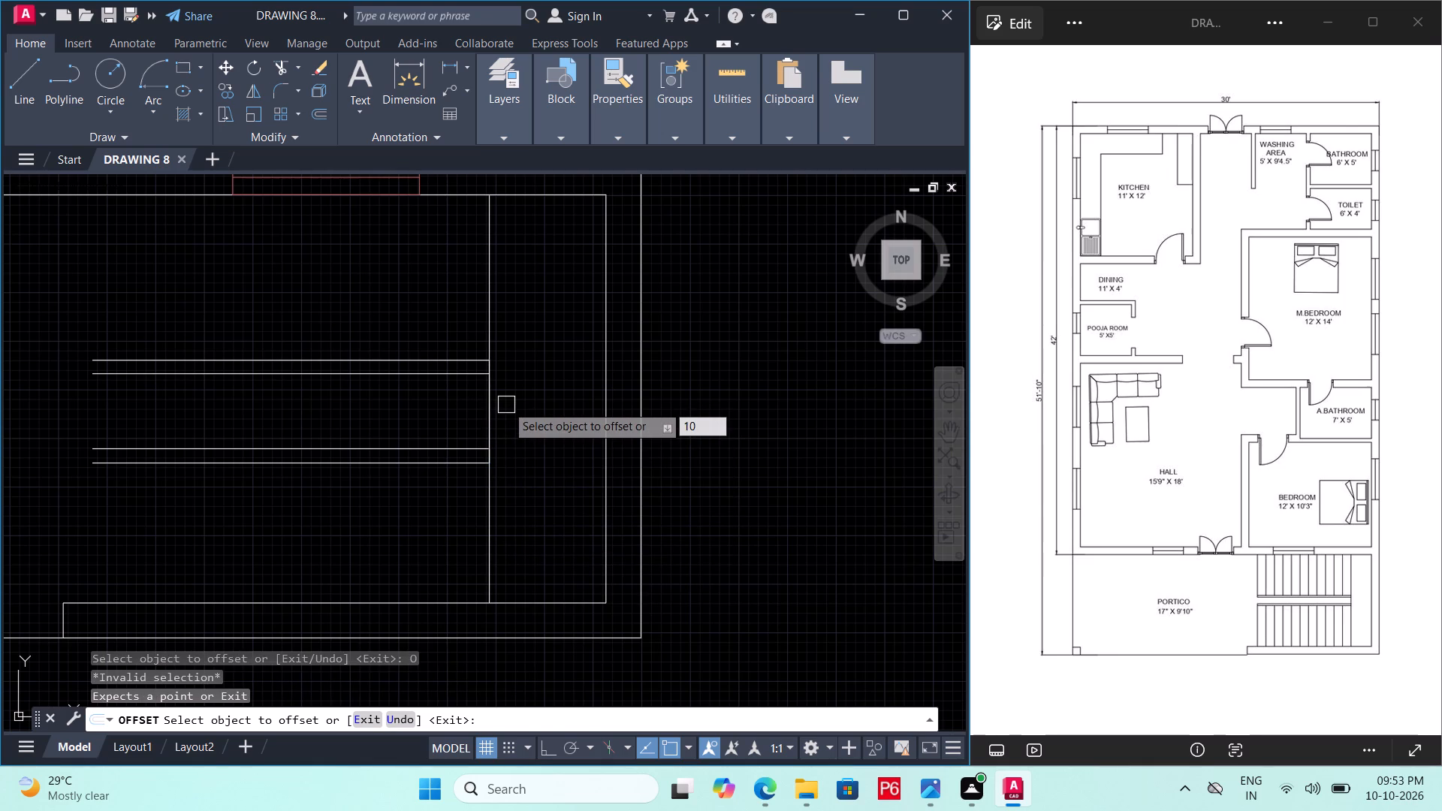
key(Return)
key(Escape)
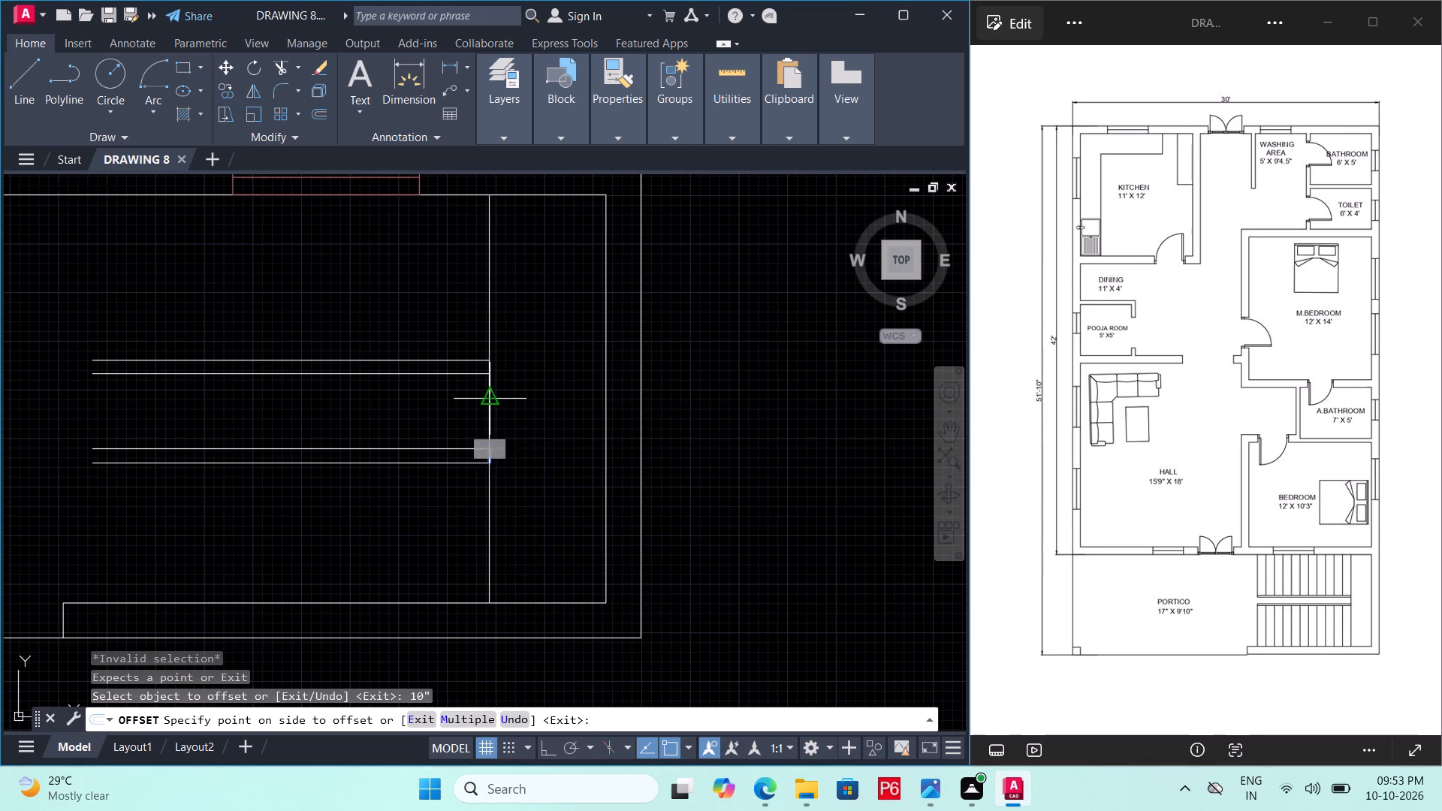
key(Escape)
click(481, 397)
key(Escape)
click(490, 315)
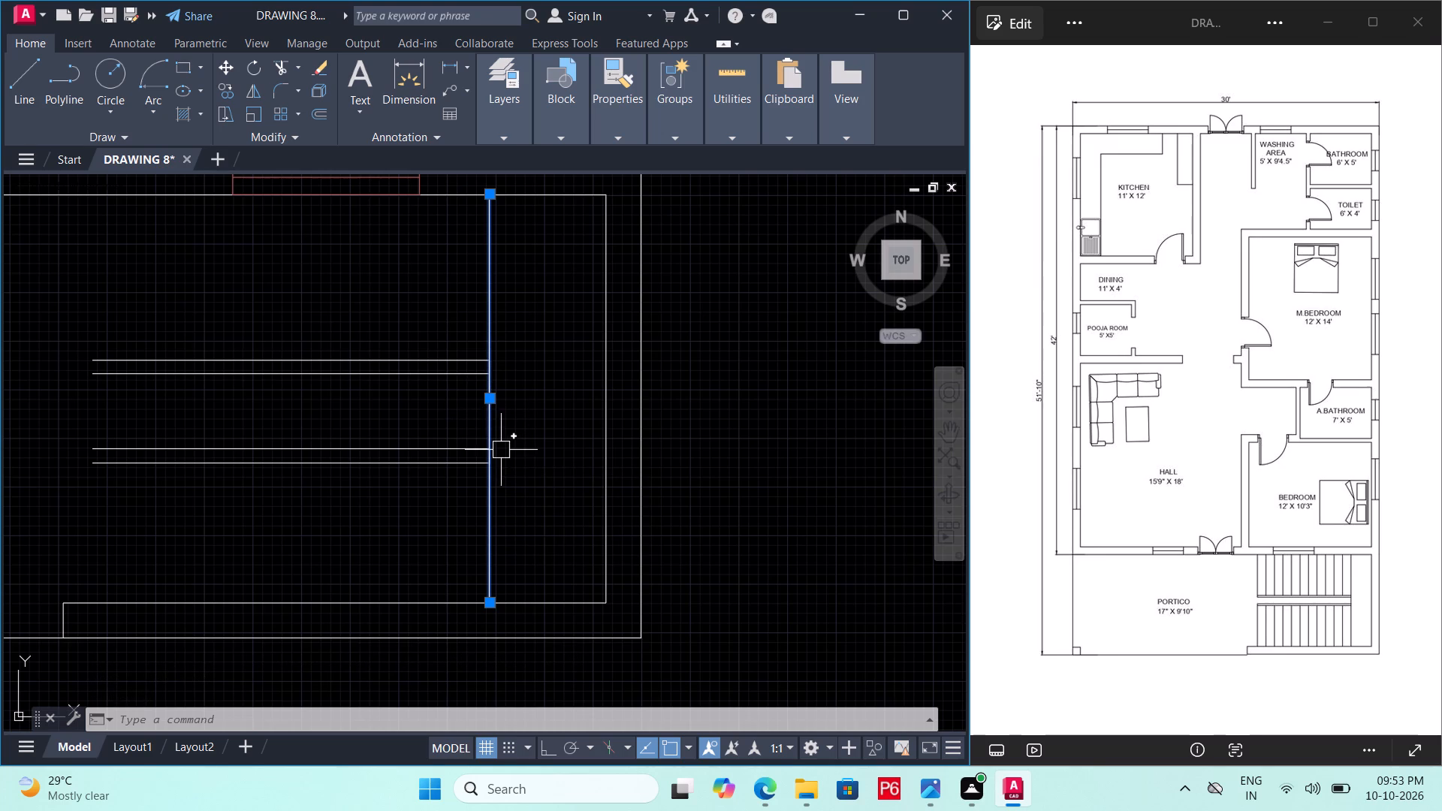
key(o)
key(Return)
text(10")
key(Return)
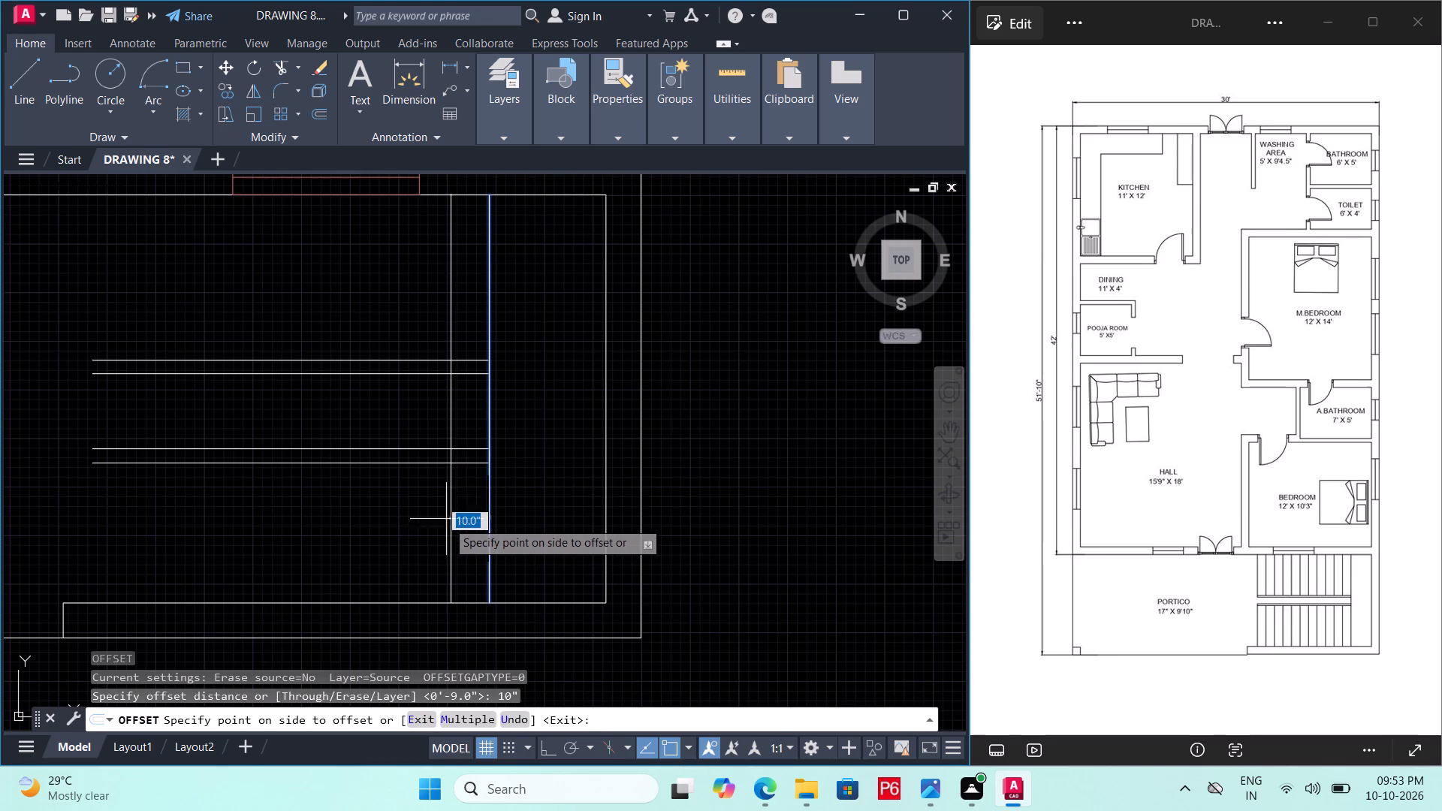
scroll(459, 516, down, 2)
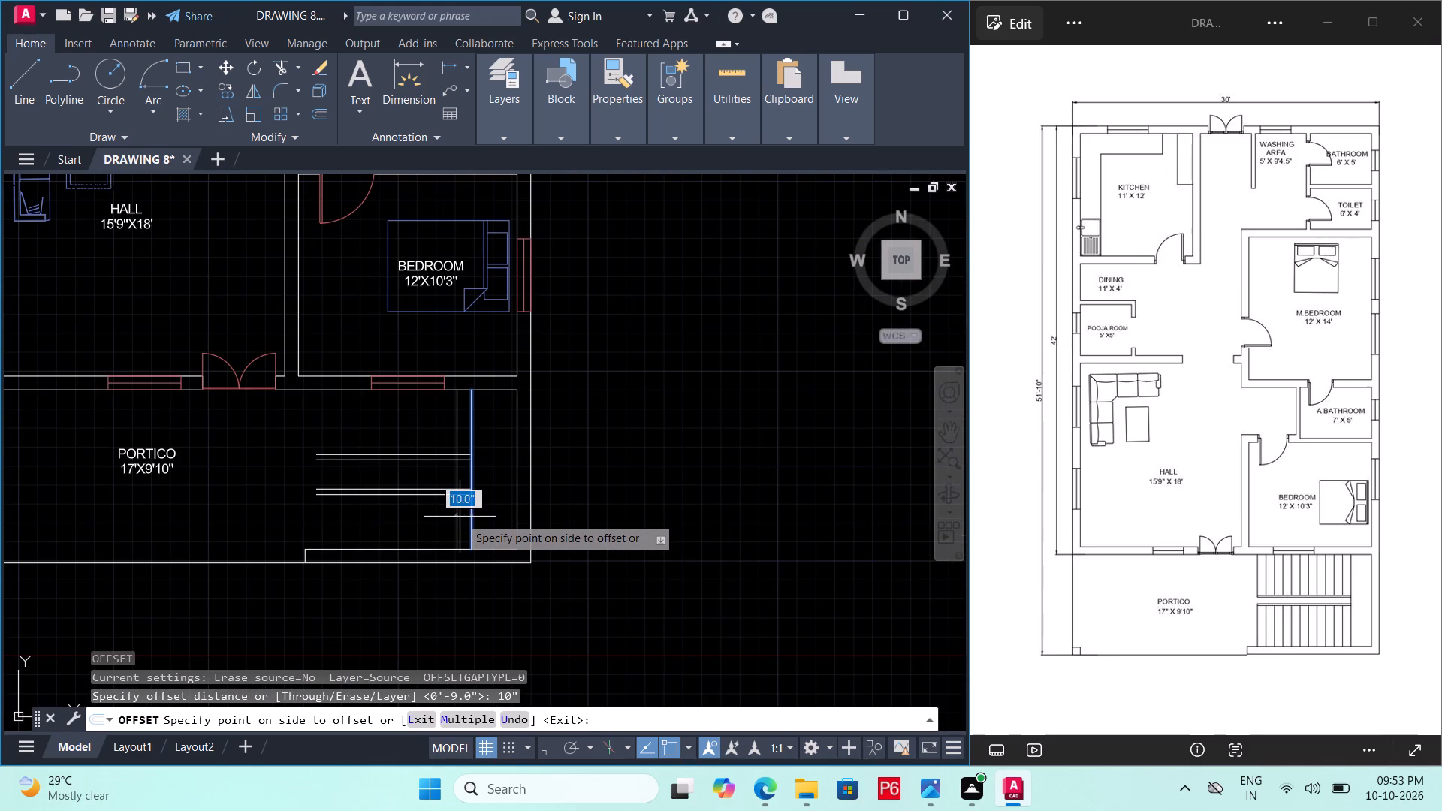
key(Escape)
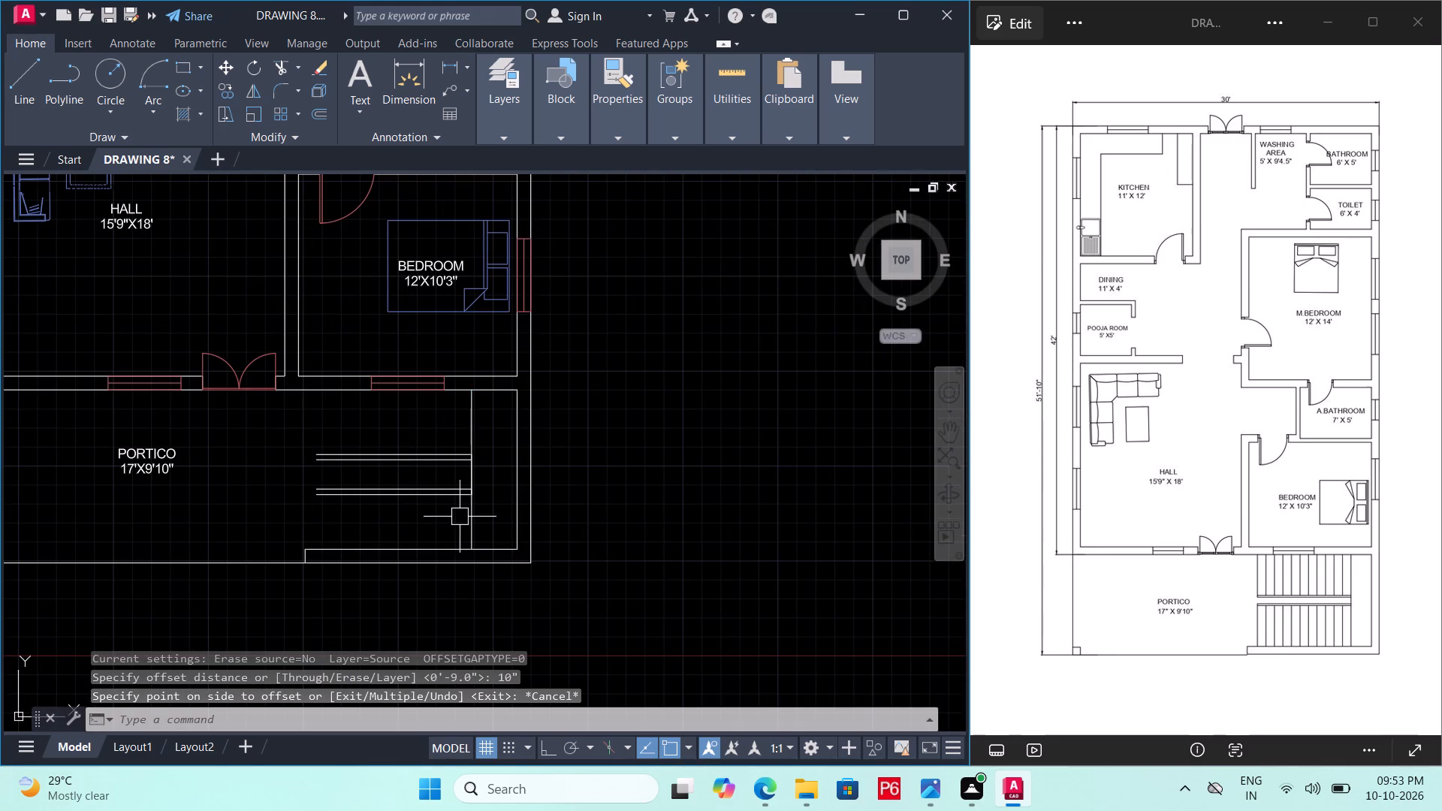
Offset the staircase's end line repeatedly at 9" spacing toward the PORTICO label, making eleven tread lines across both flights.
key(o)
key(Return)
key(9)
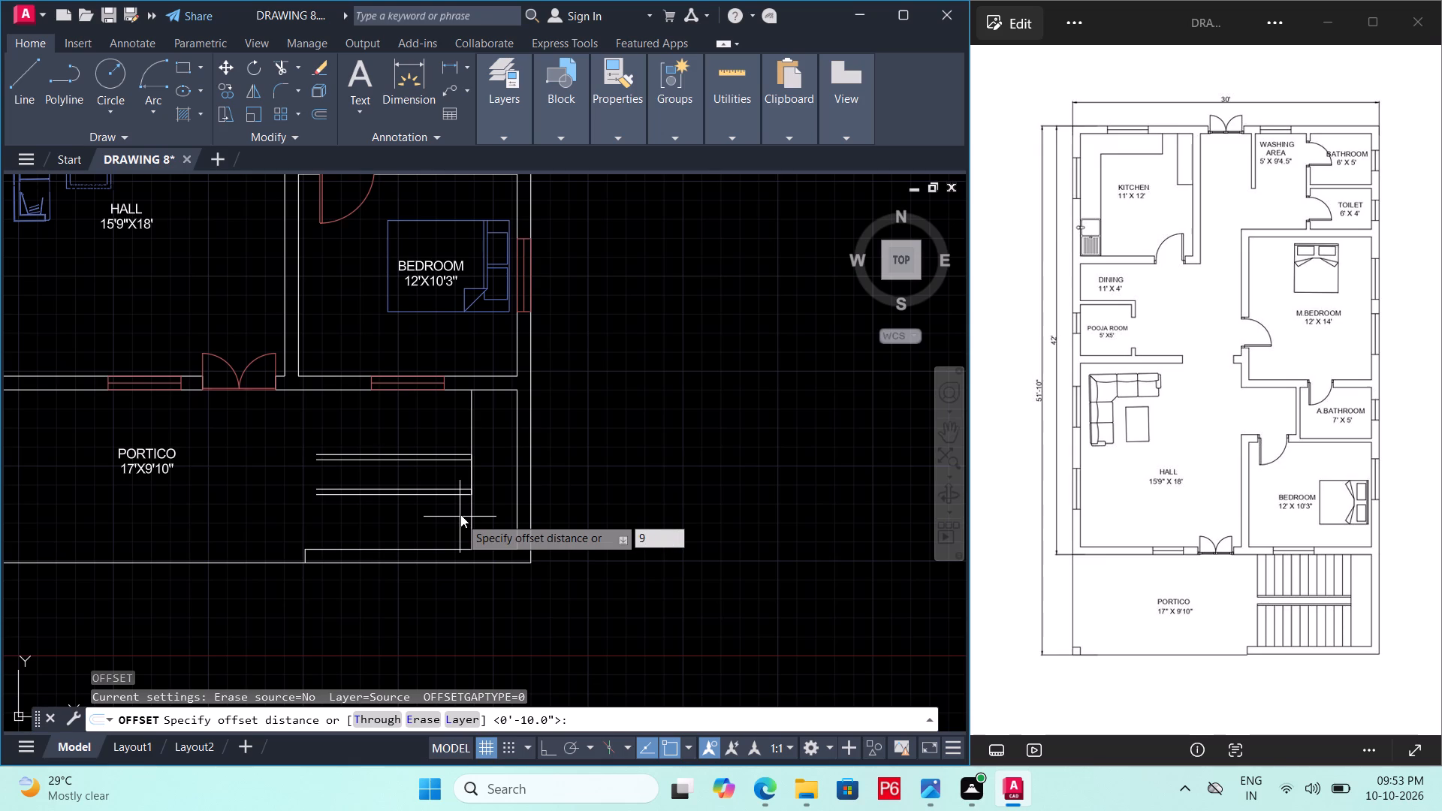
key(shift+quotedbl)
key(Return)
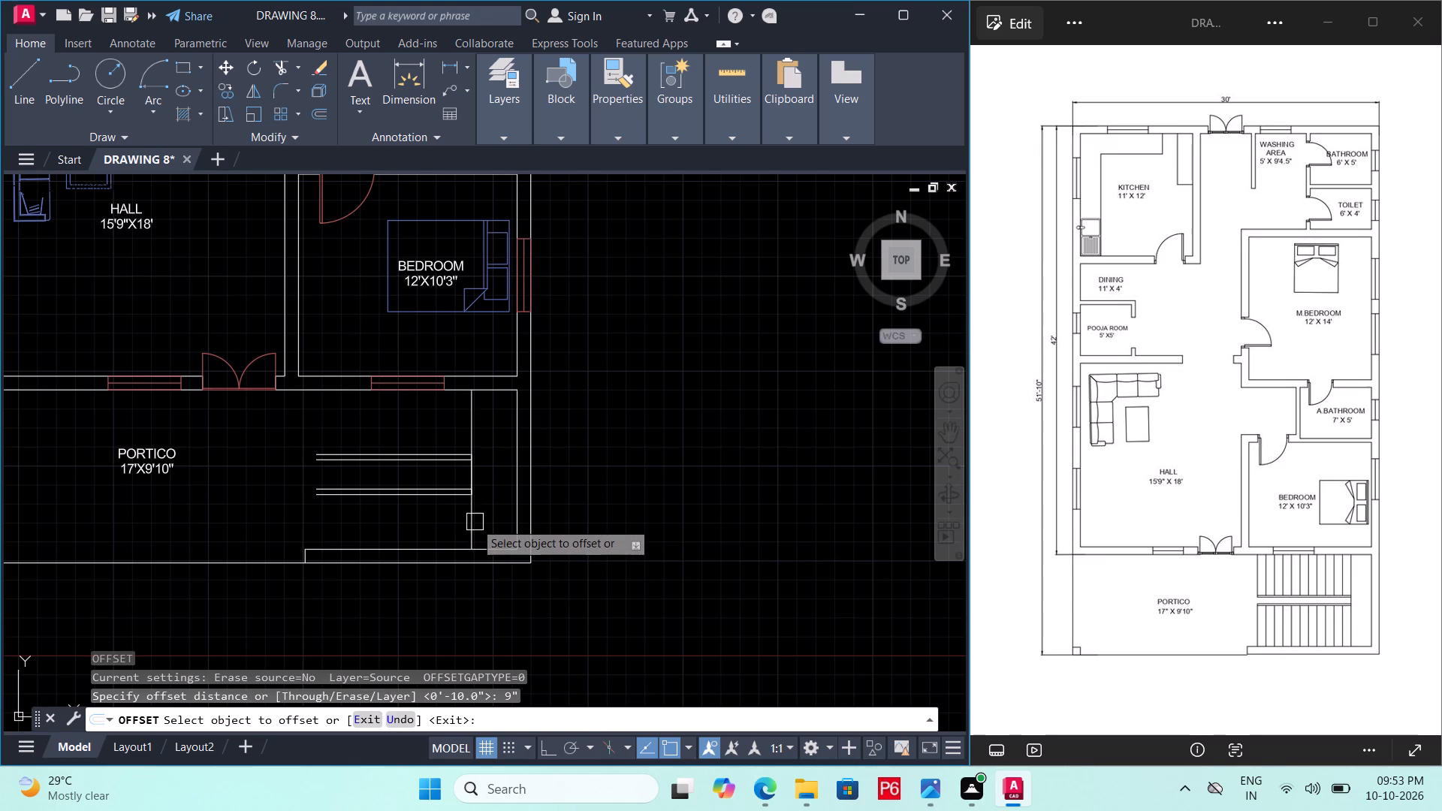
click(475, 522)
click(411, 538)
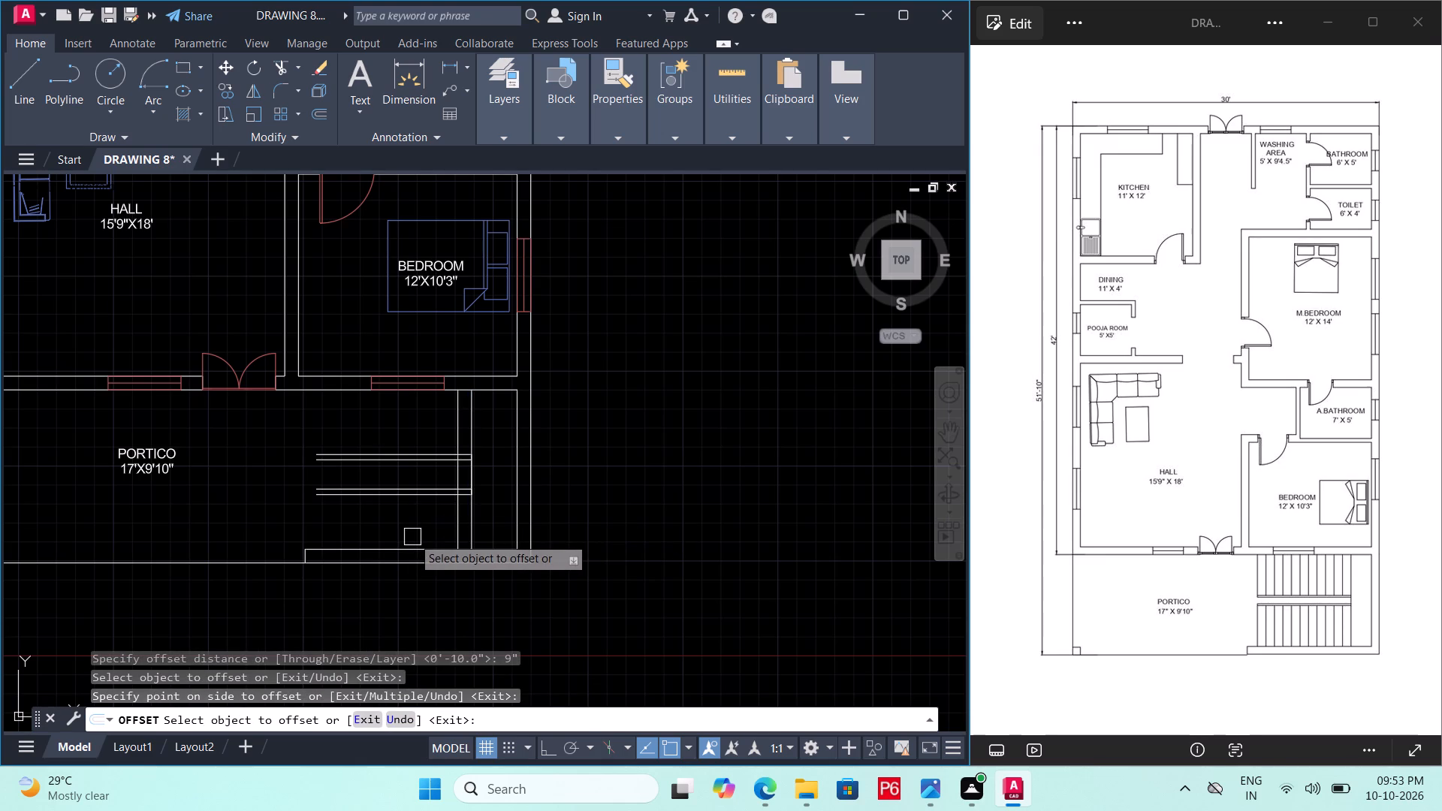
click(457, 523)
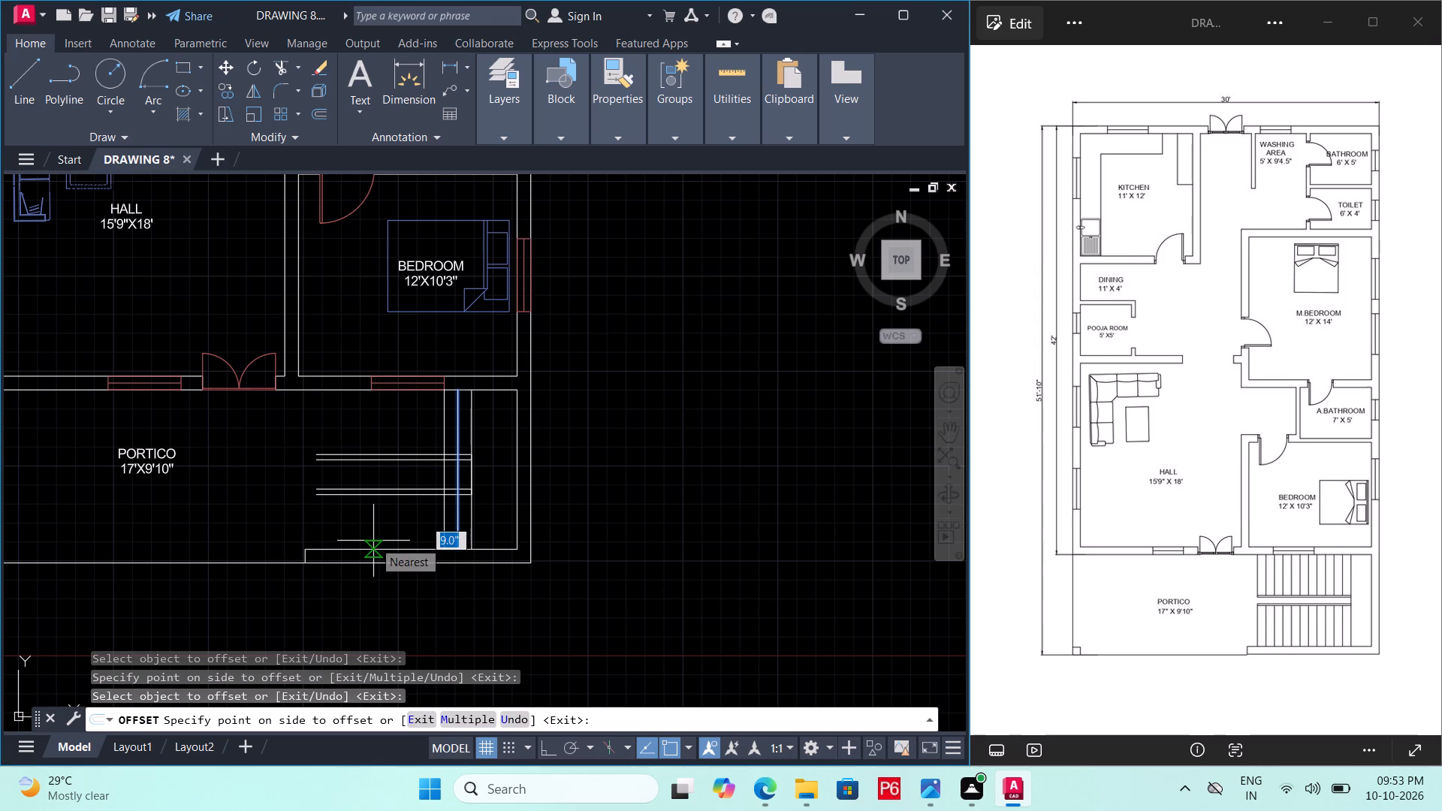
text(M)
key(space)
click(337, 532)
click(306, 531)
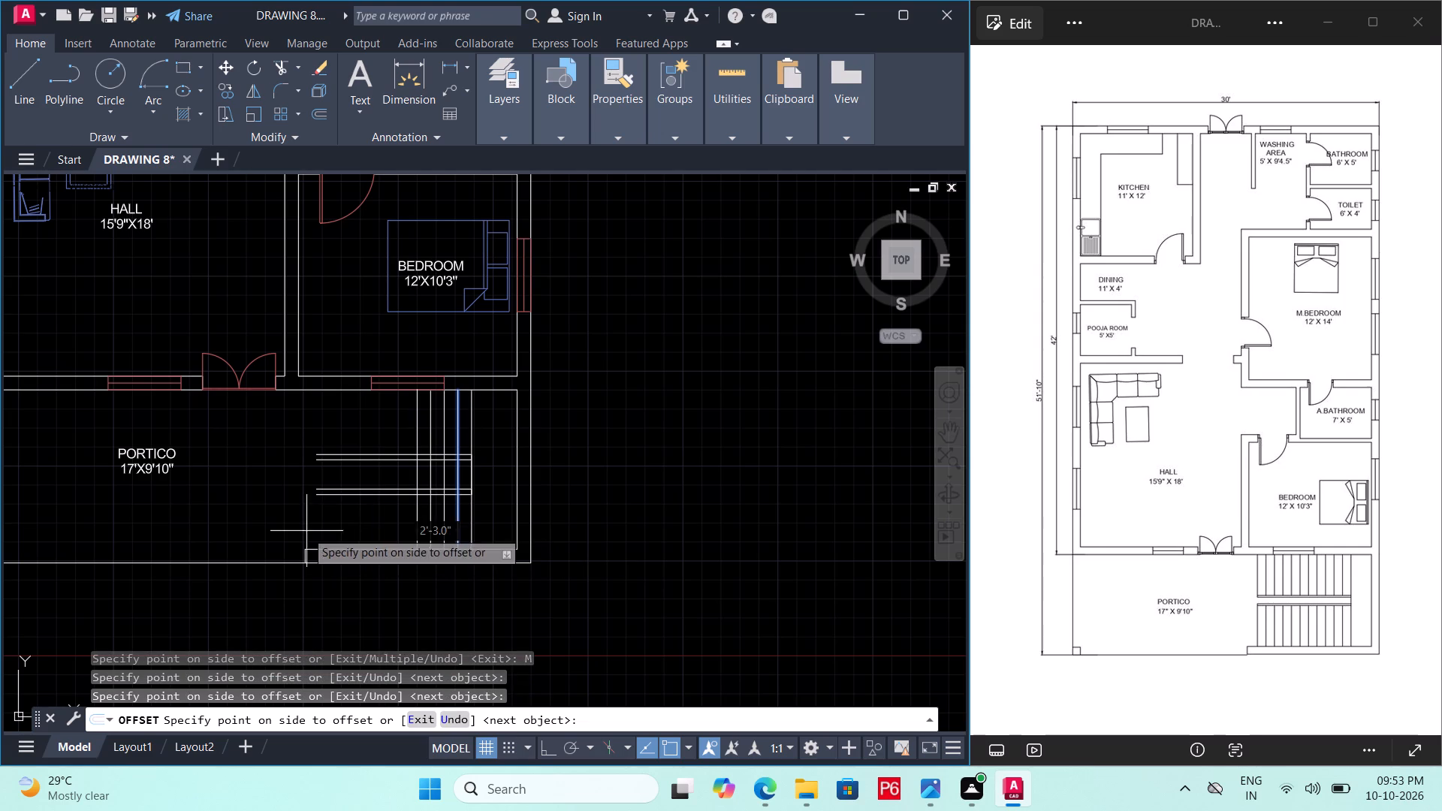
click(291, 531)
click(264, 531)
click(264, 530)
click(255, 526)
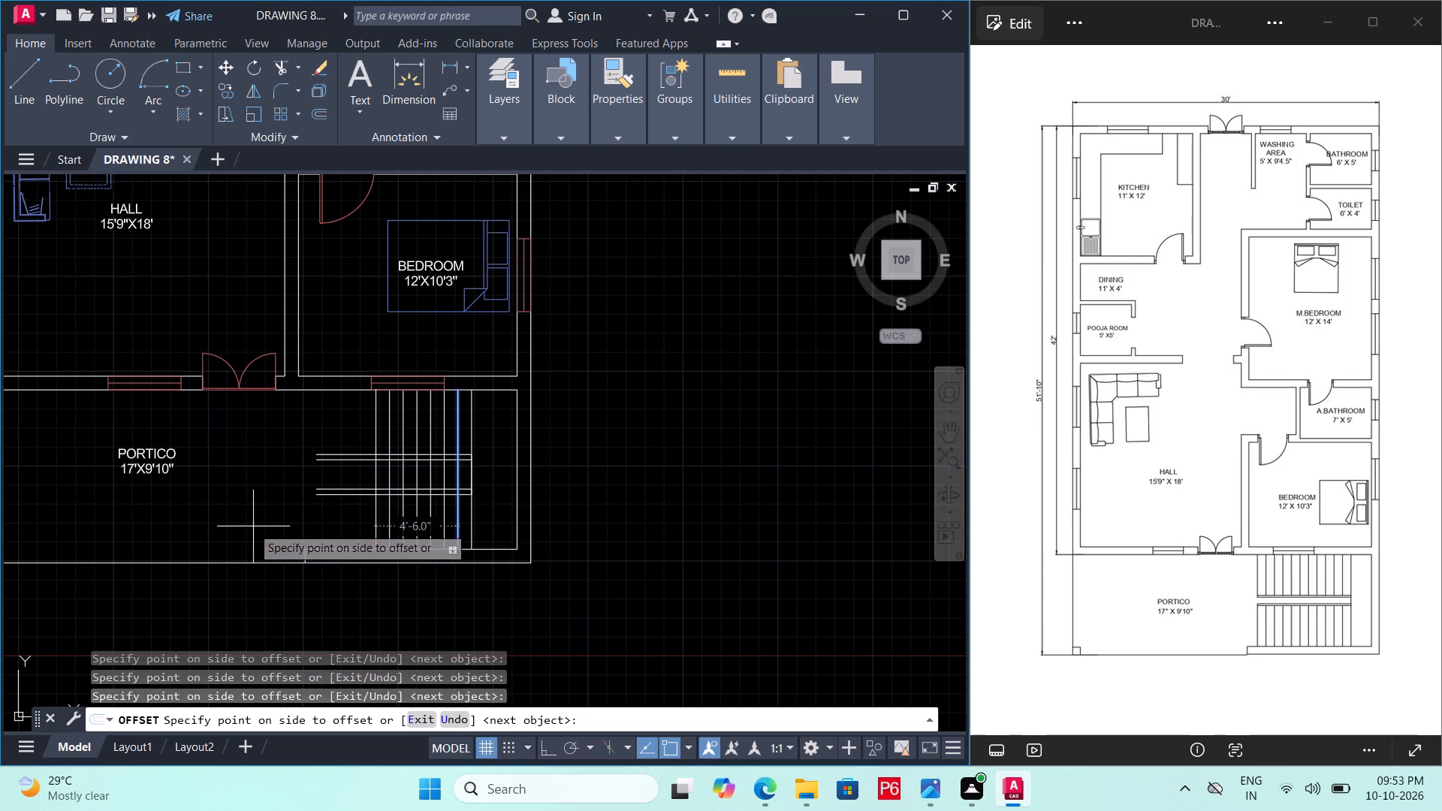
click(243, 526)
triple_click(231, 526)
click(221, 526)
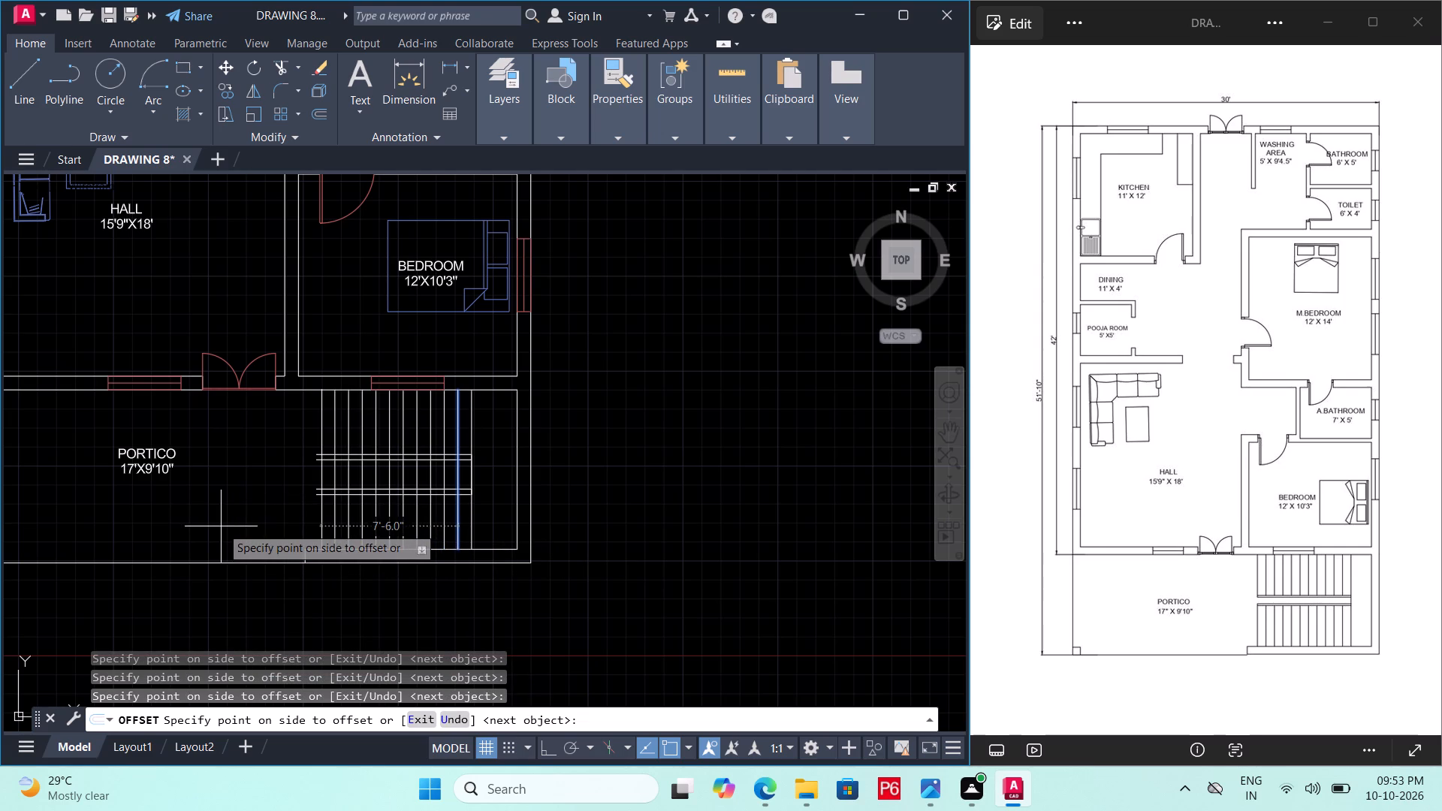
scroll(287, 501, up, 1)
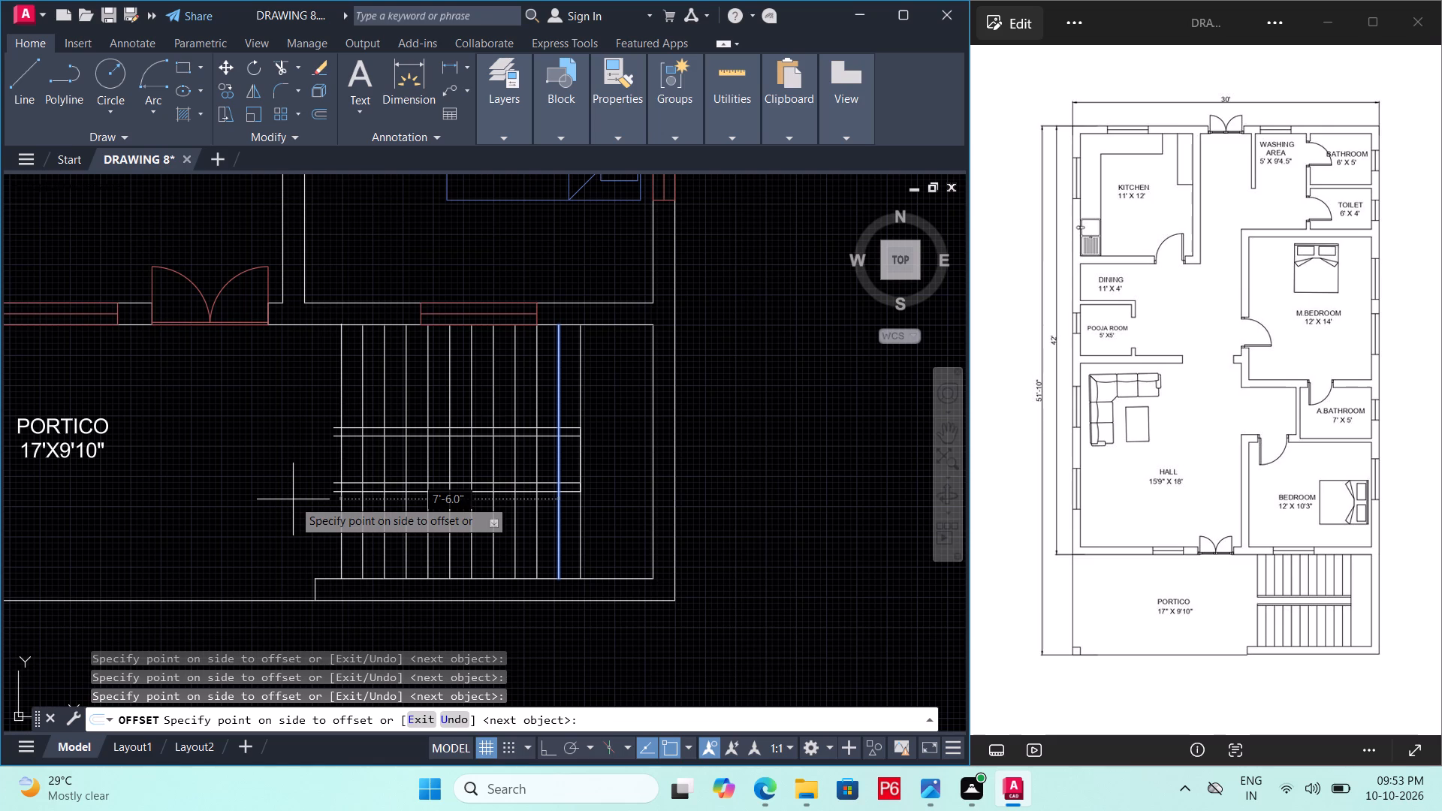
click(278, 502)
key(Escape)
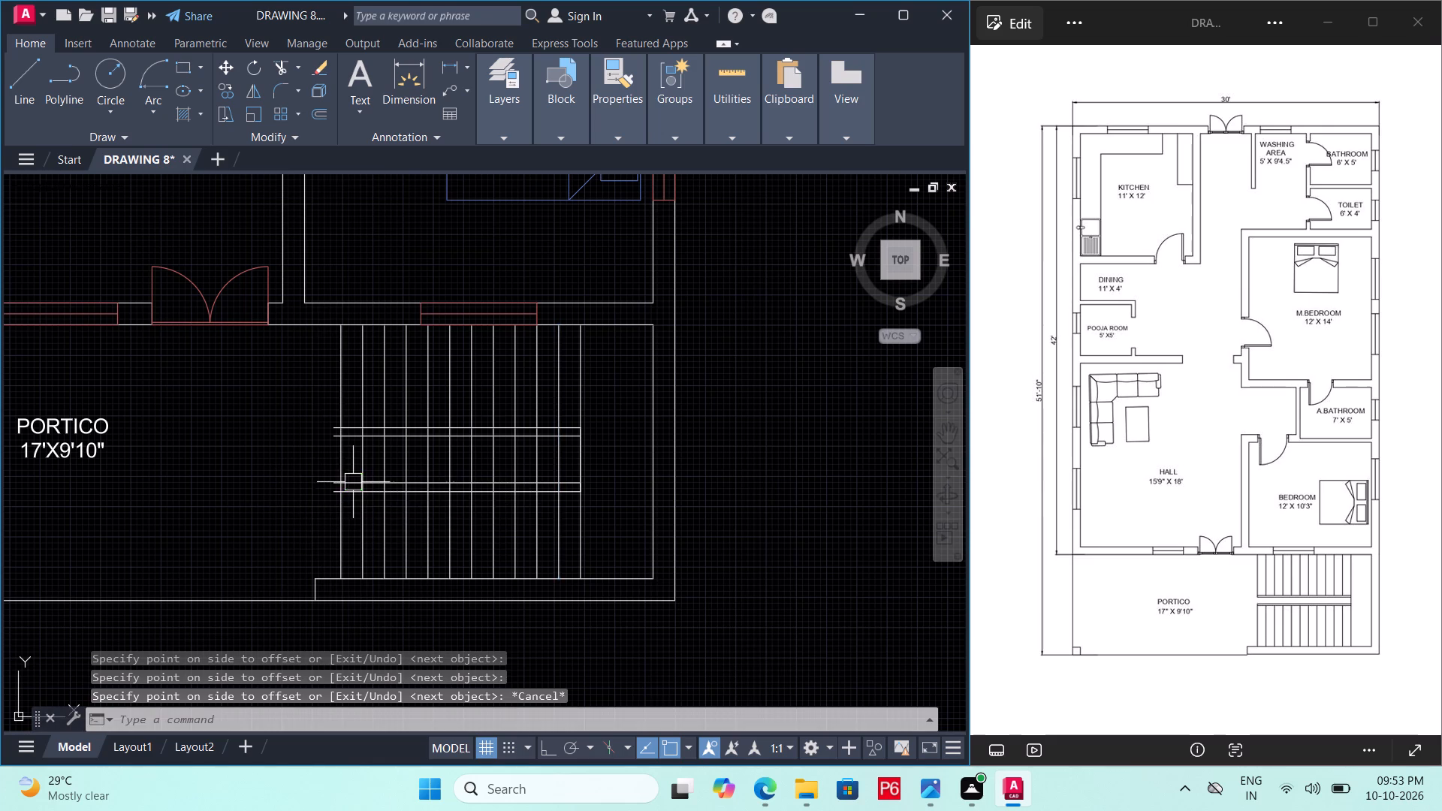
Trim the overhanging ends of the four horizontal staircase lines back to the outermost tread, and save the drawing.
scroll(391, 474, up, 2)
text(TR)
key(space)
key(space)
click(245, 335)
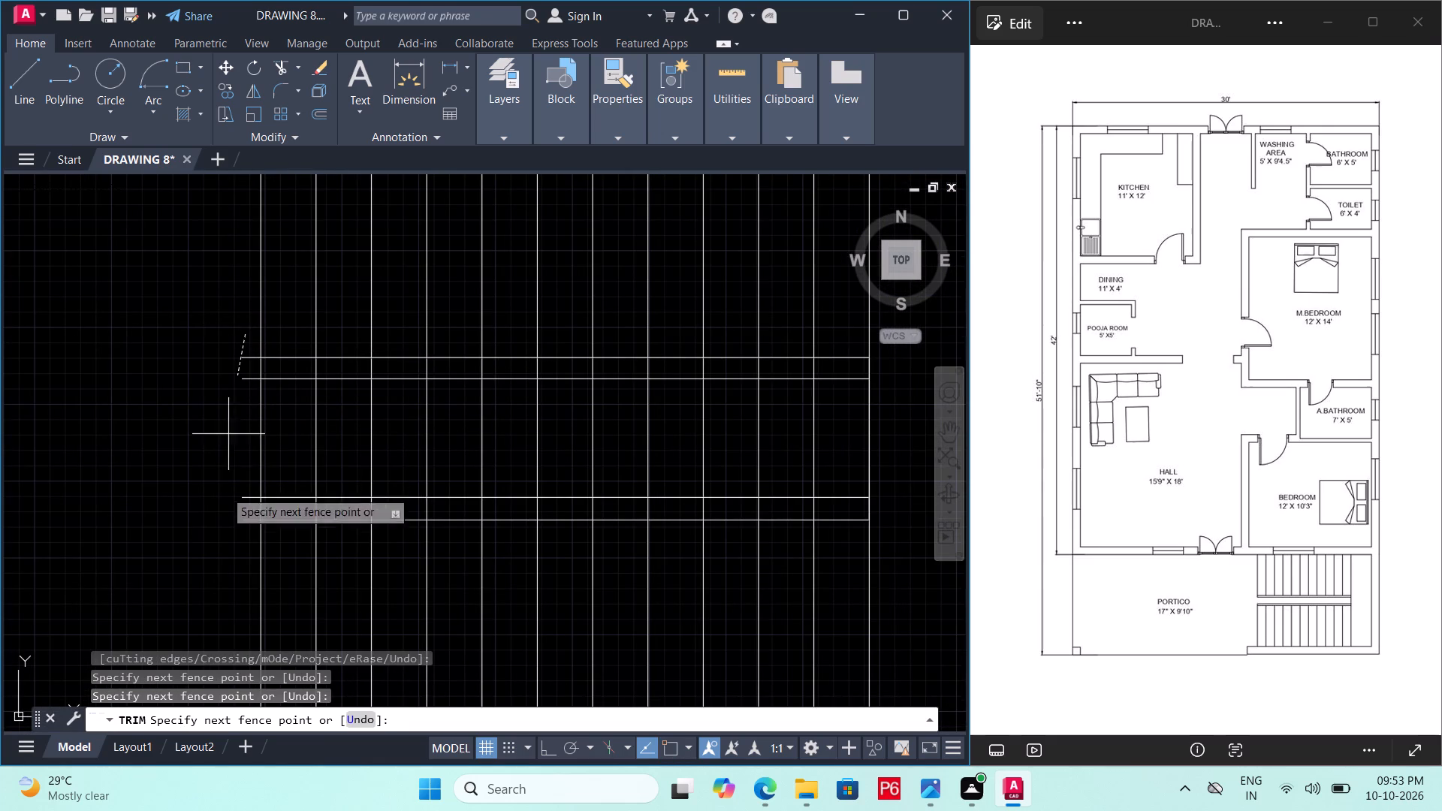
click(246, 529)
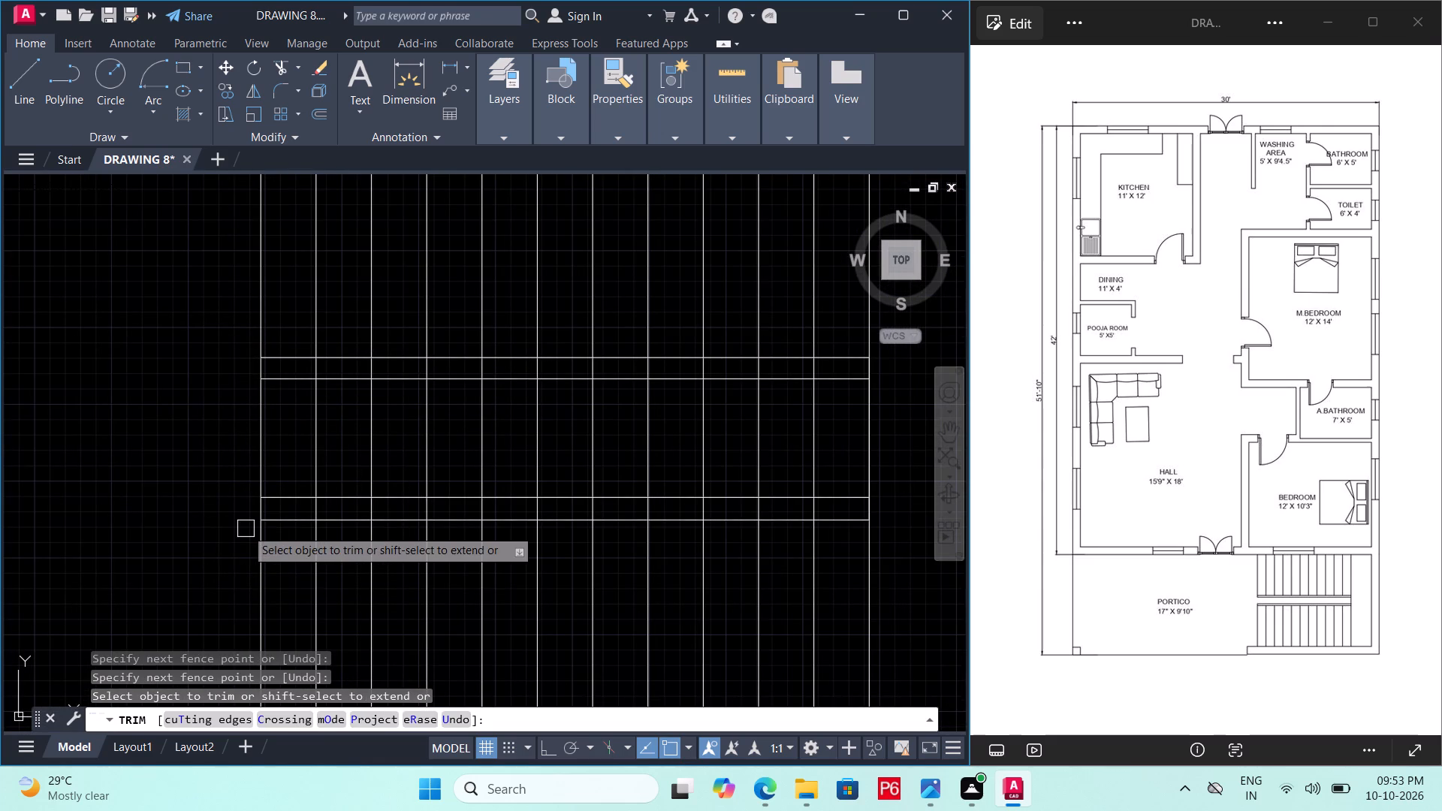
key(ctrl+s)
key(ctrl+s)
Trim away the tread lines crossing the open gap between the two staircase flights, and save the drawing.
middle_drag(474, 464, 374, 479)
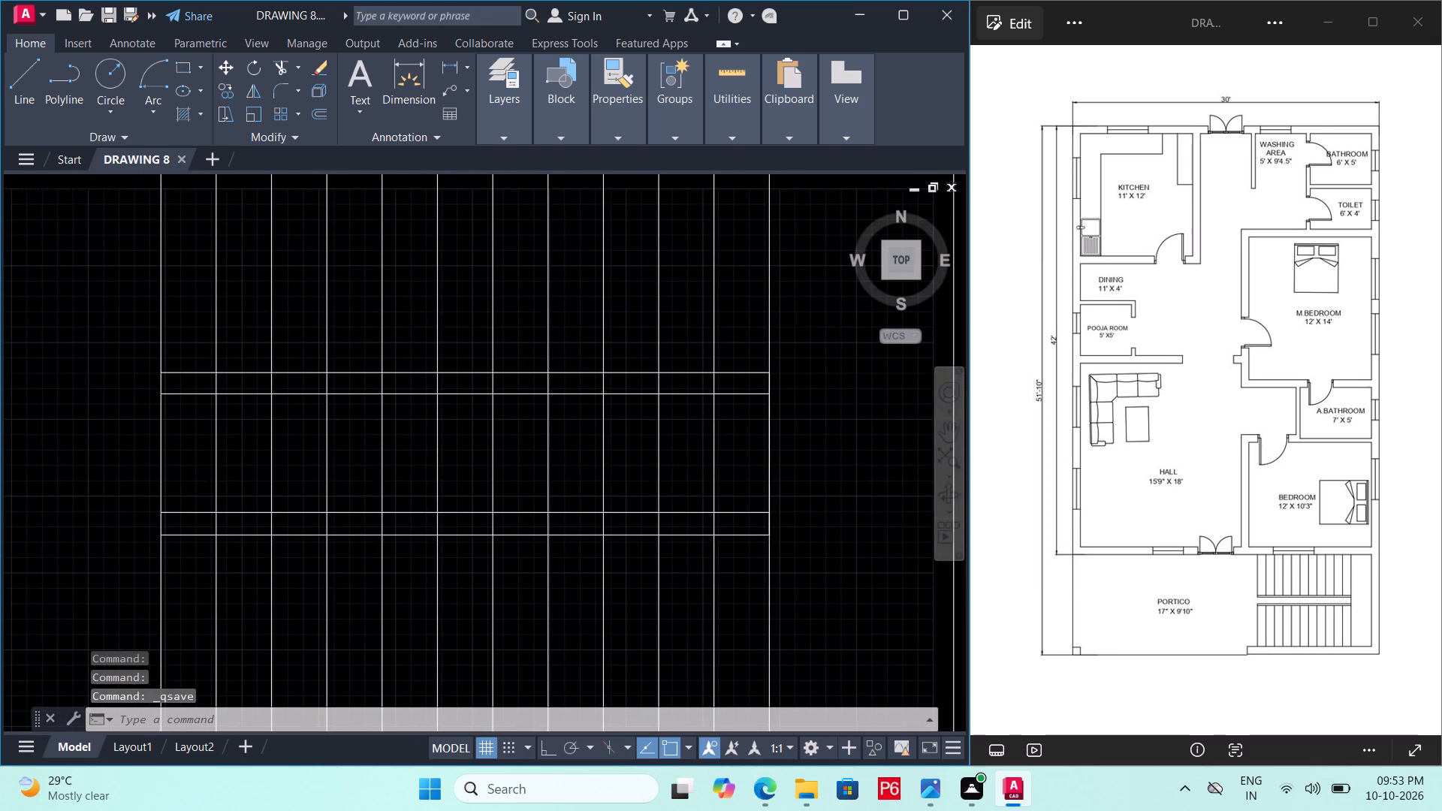
text(TR)
key(space)
key(space)
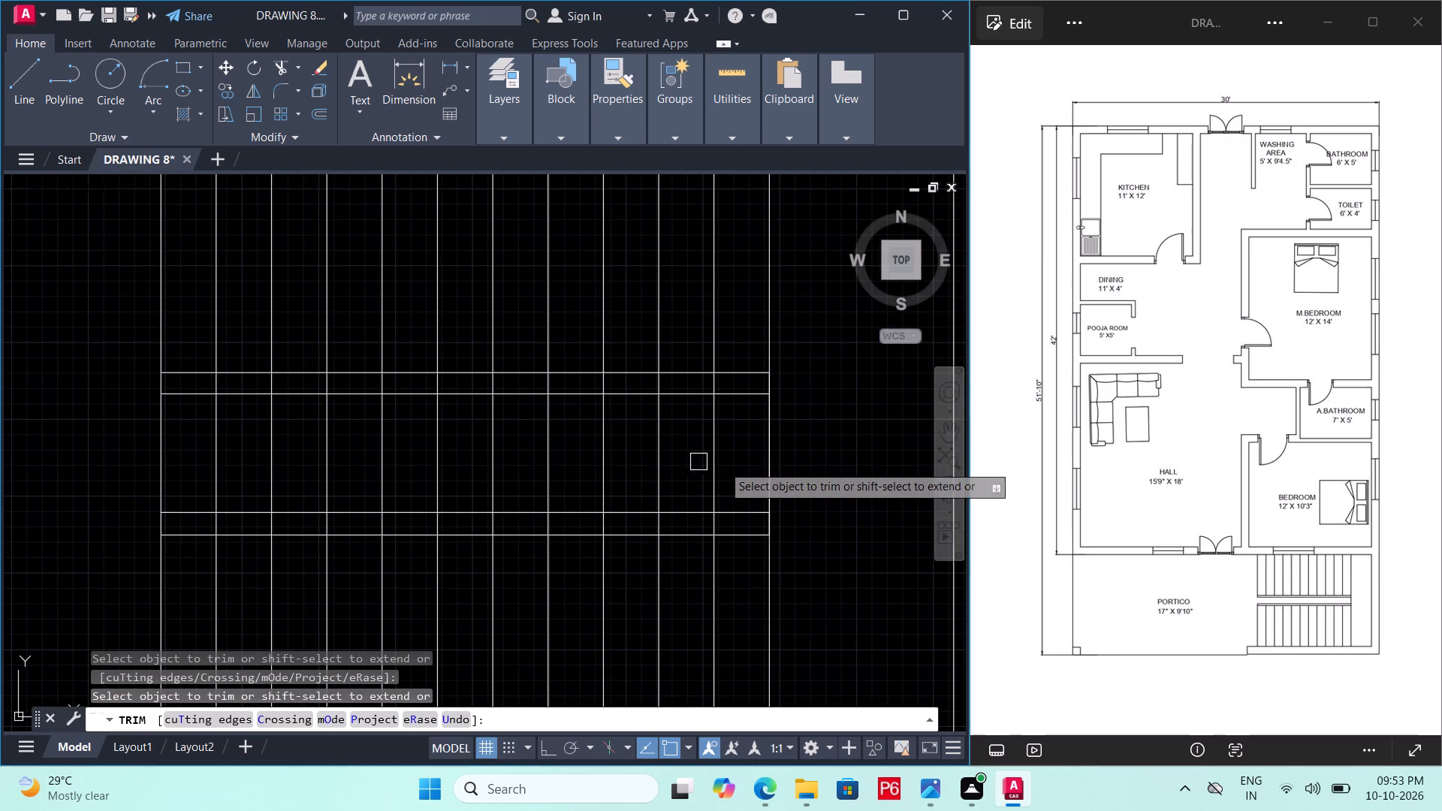
click(729, 469)
double_click(117, 476)
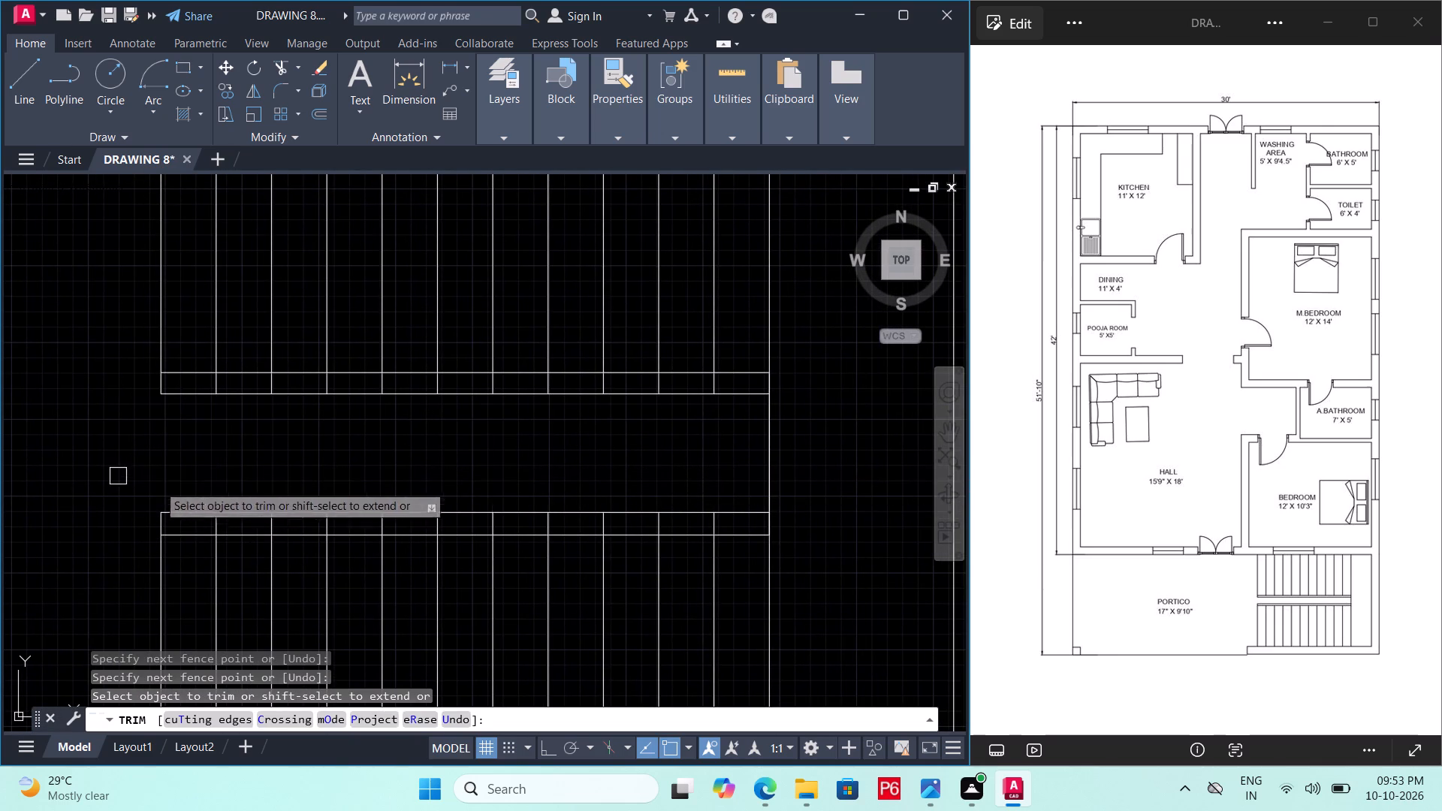
key(ctrl+s)
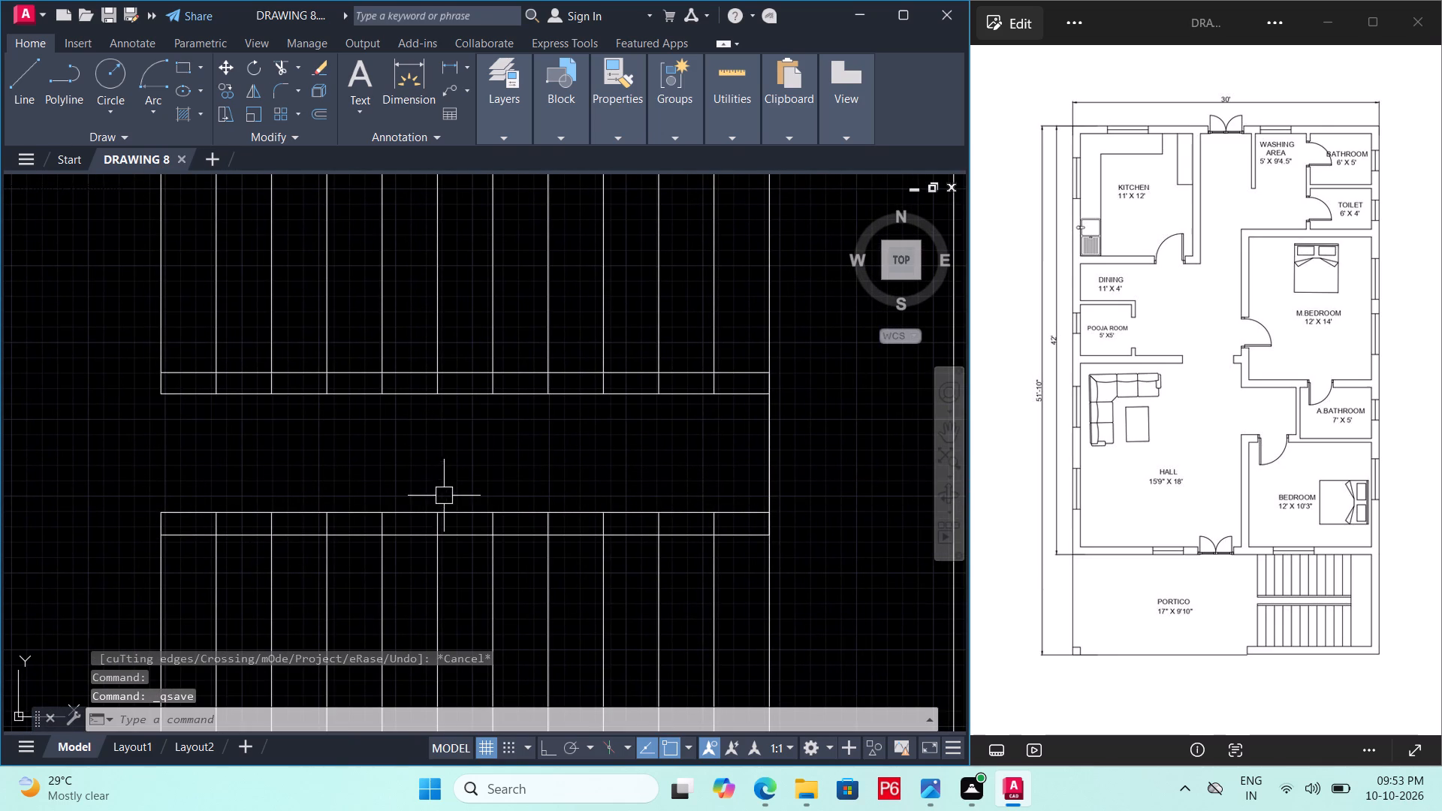
Trim the treads inside the double line bordering the flight beside the Bedroom wall, and save the drawing.
scroll(499, 488, down, 1)
middle_click(499, 488)
scroll(647, 443, up, 2)
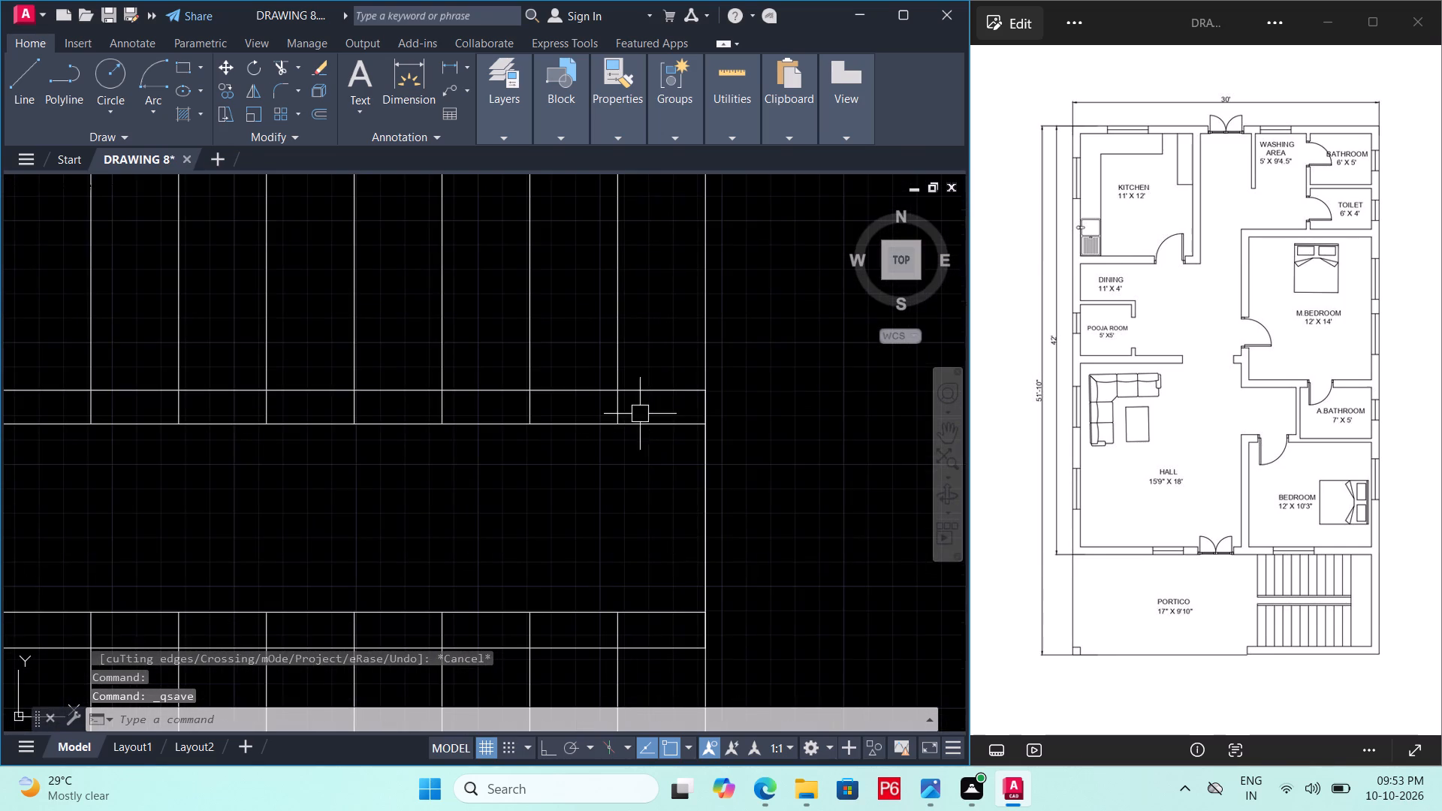
middle_drag(640, 413, 760, 442)
middle_drag(762, 432, 791, 433)
text(TR)
key(space)
key(space)
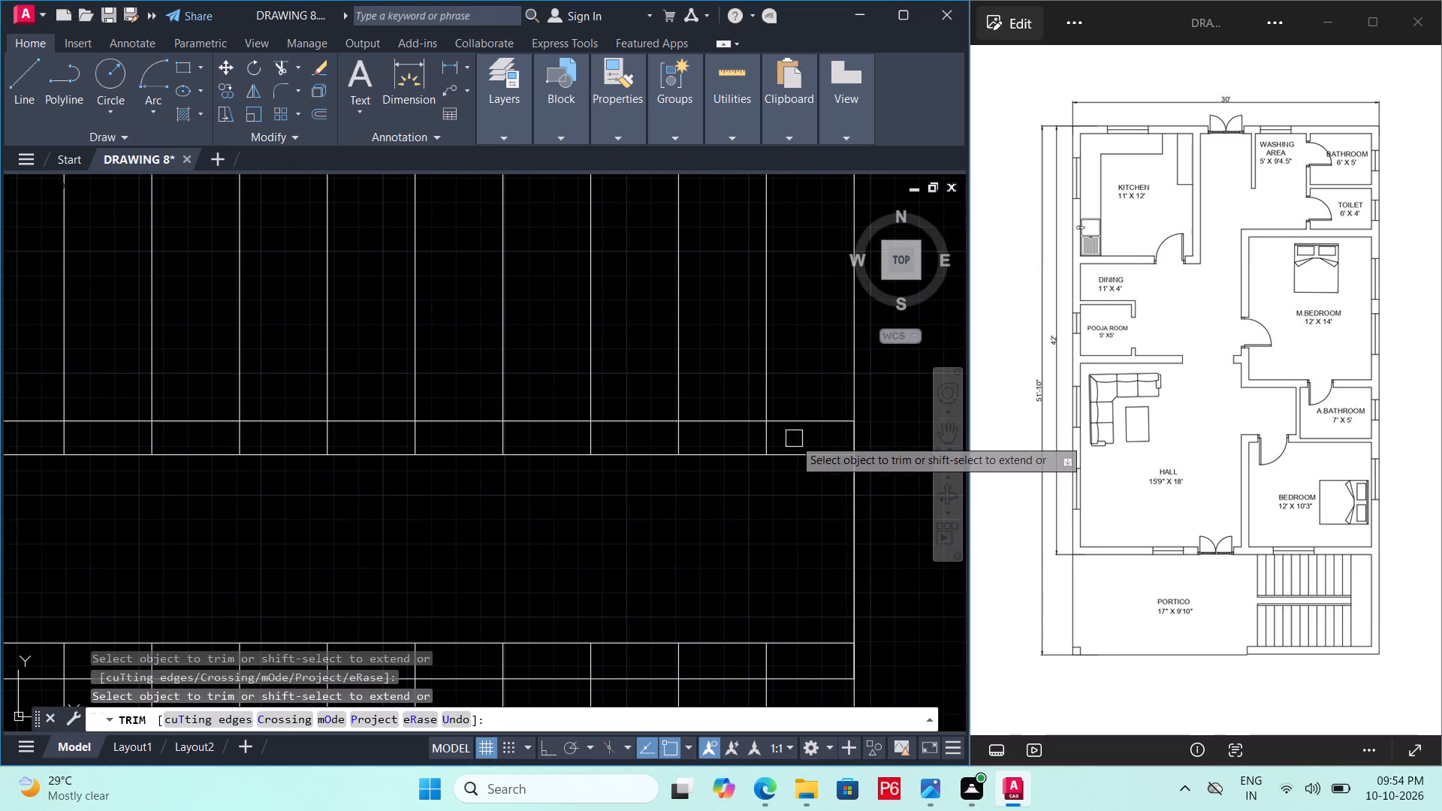
click(794, 439)
middle_drag(294, 480, 686, 528)
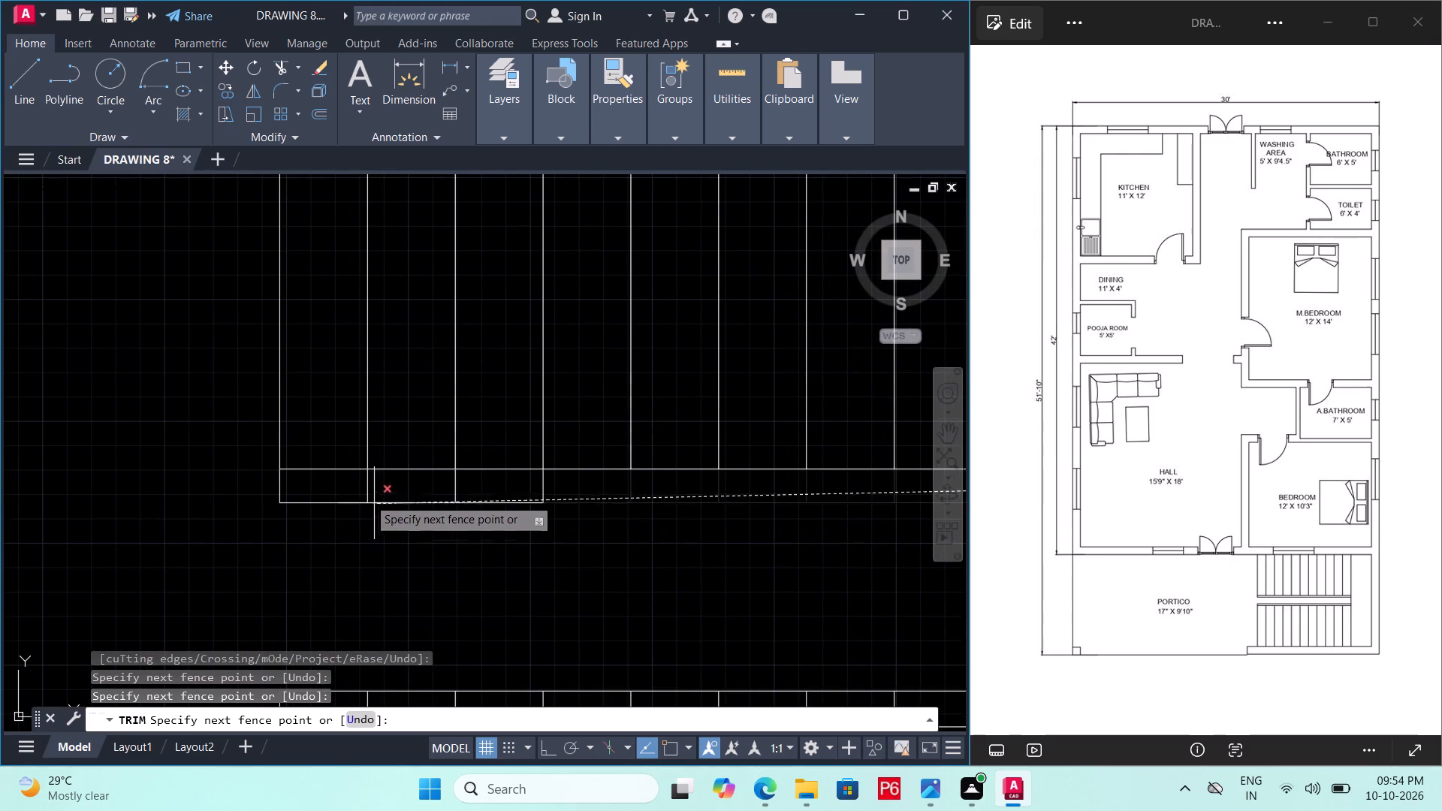
double_click(350, 488)
middle_drag(433, 559, 290, 441)
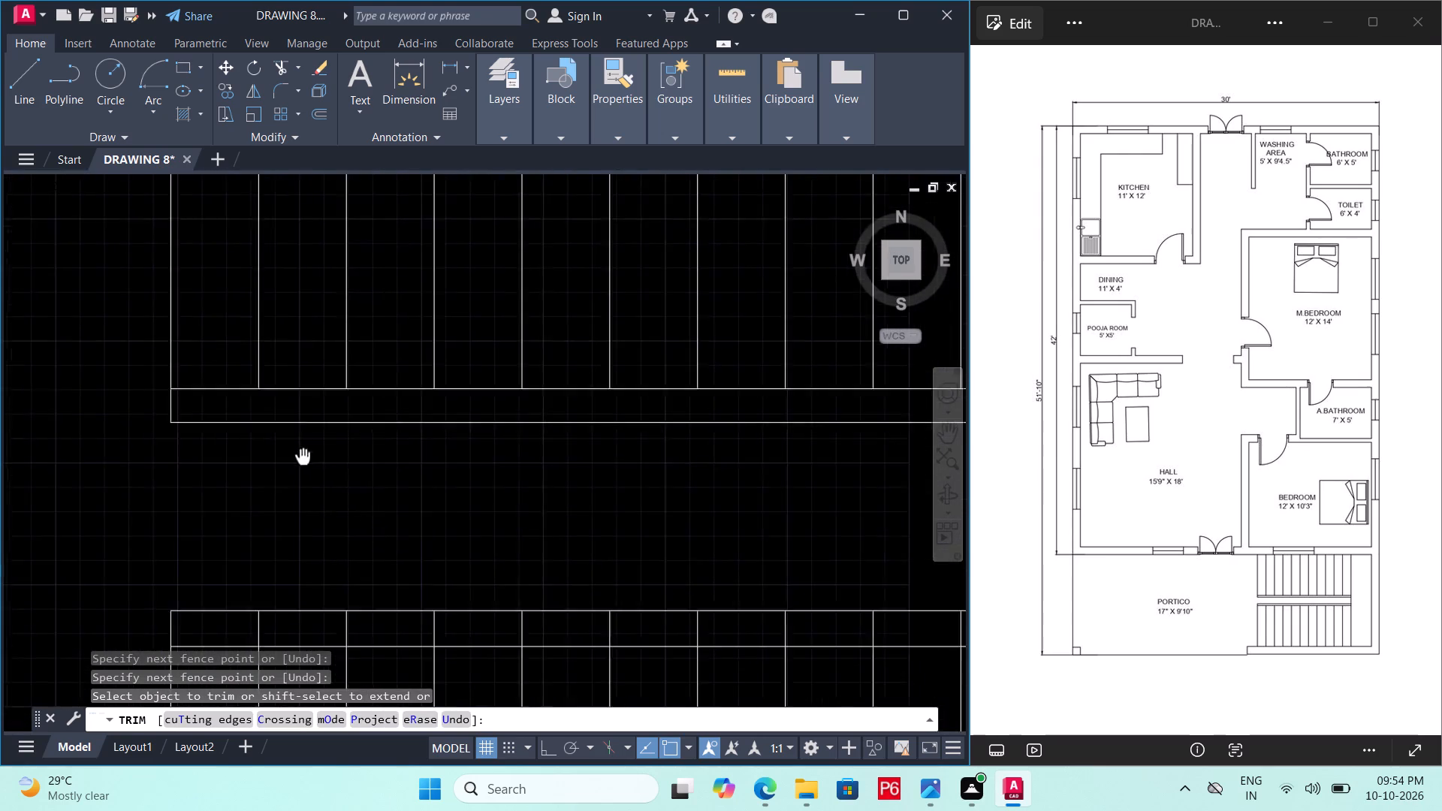
scroll(350, 511, down, 2)
key(ctrl+s)
key(ctrl+s)
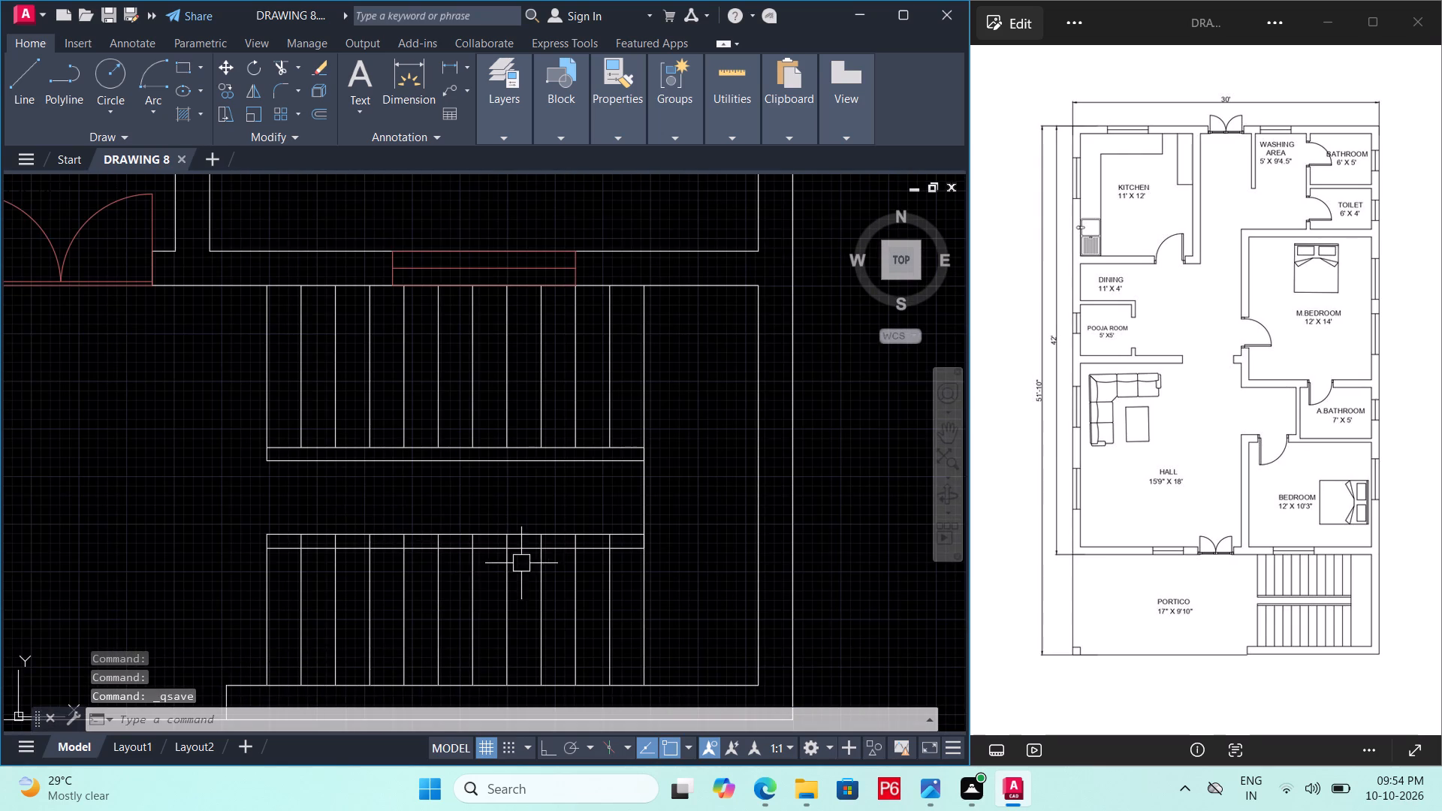
Trim the treads inside the double line bordering the flight beside the outer Portico wall, and save the drawing.
scroll(590, 558, up, 2)
text(TR)
key(space)
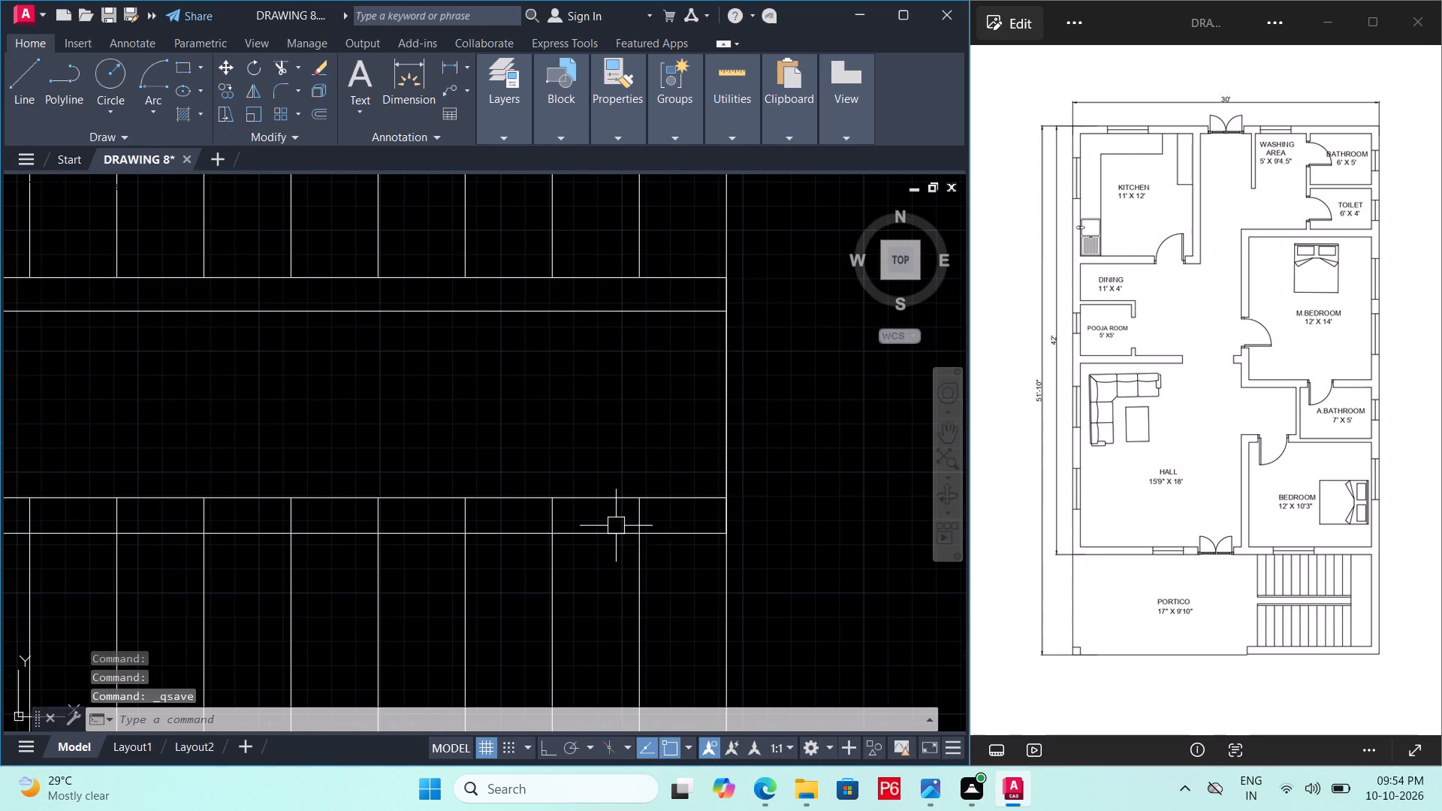
key(space)
click(659, 514)
middle_drag(177, 523, 455, 619)
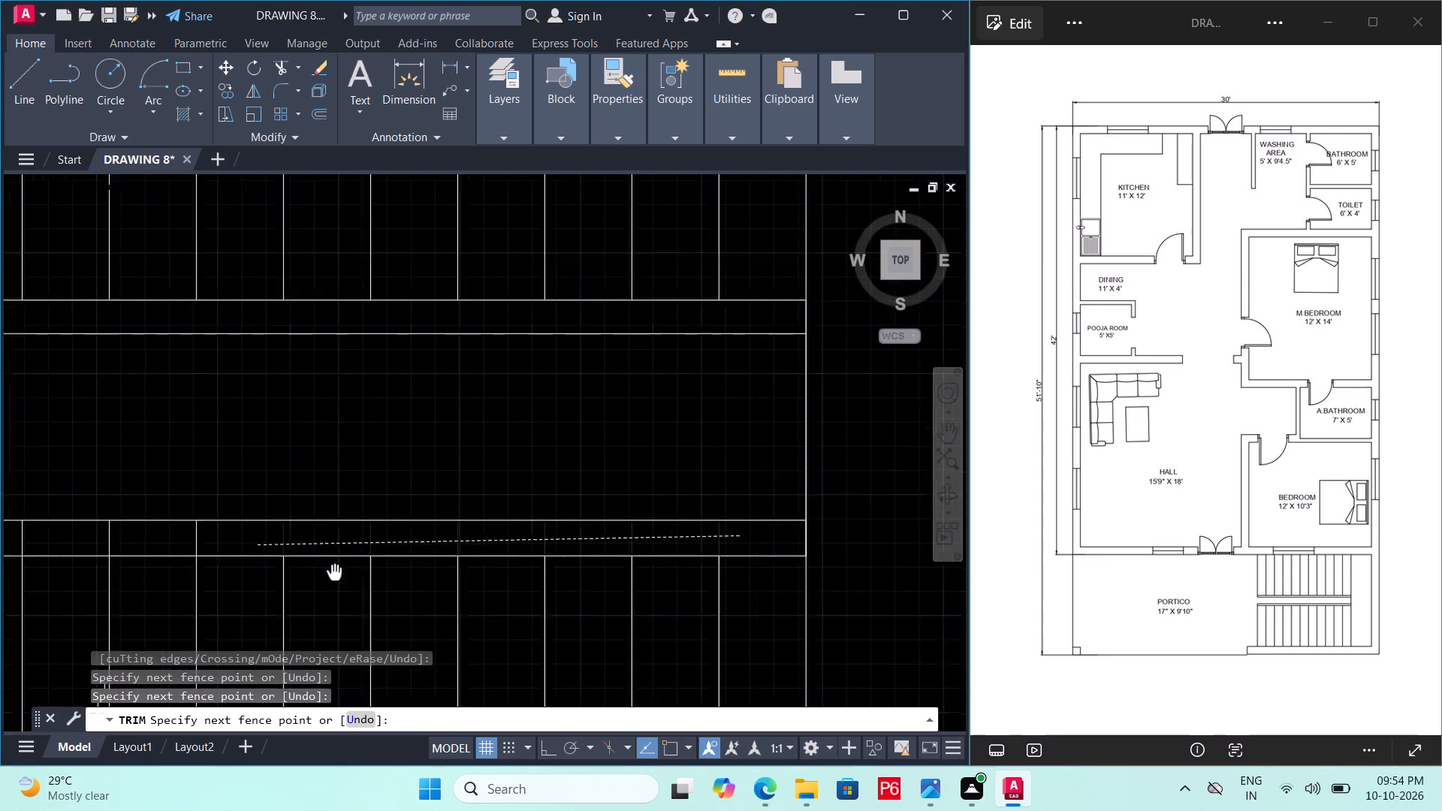
middle_drag(455, 619, 485, 629)
click(139, 624)
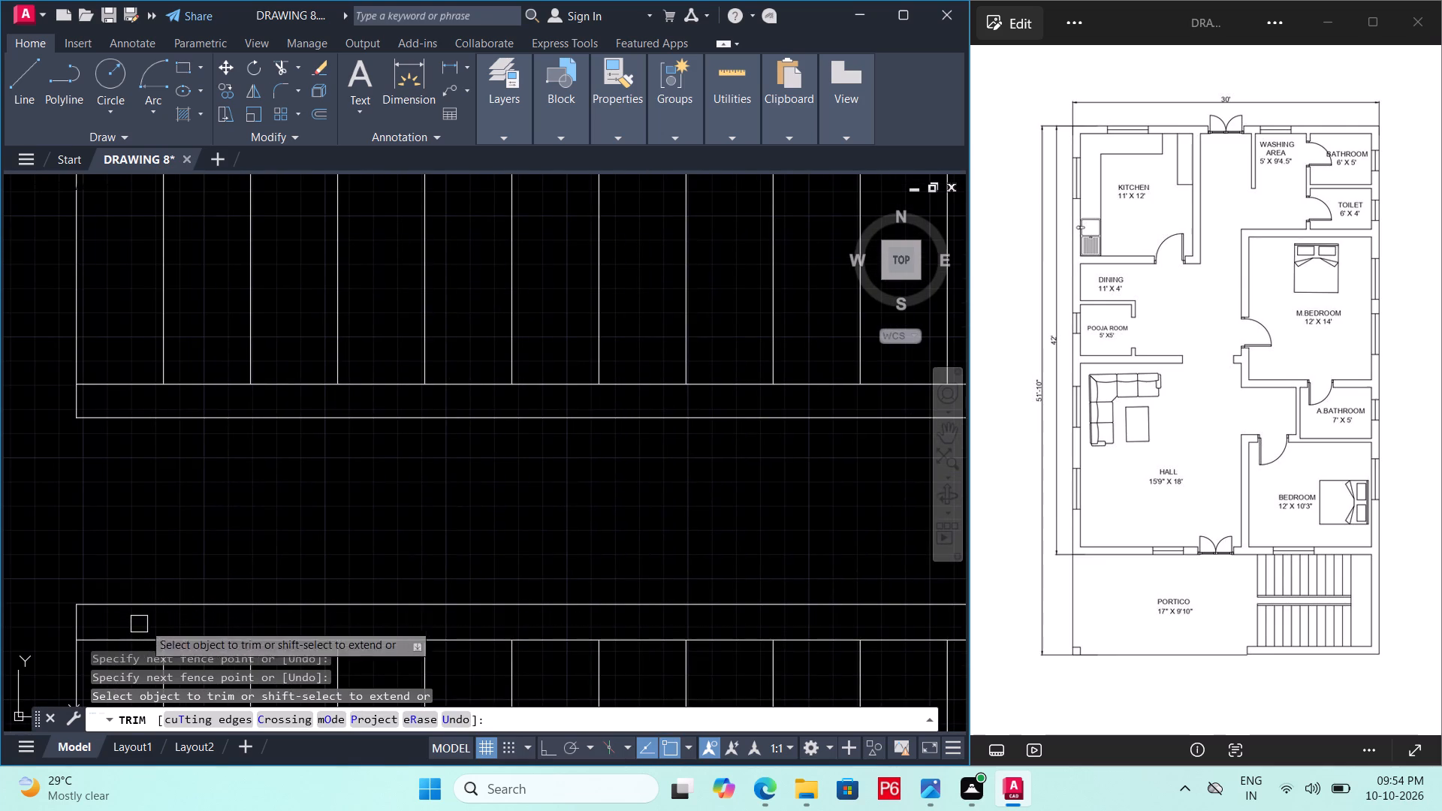
scroll(252, 559, down, 2)
middle_drag(246, 547, 224, 509)
key(ctrl+s)
key(ctrl+s)
key(ctrl+s)
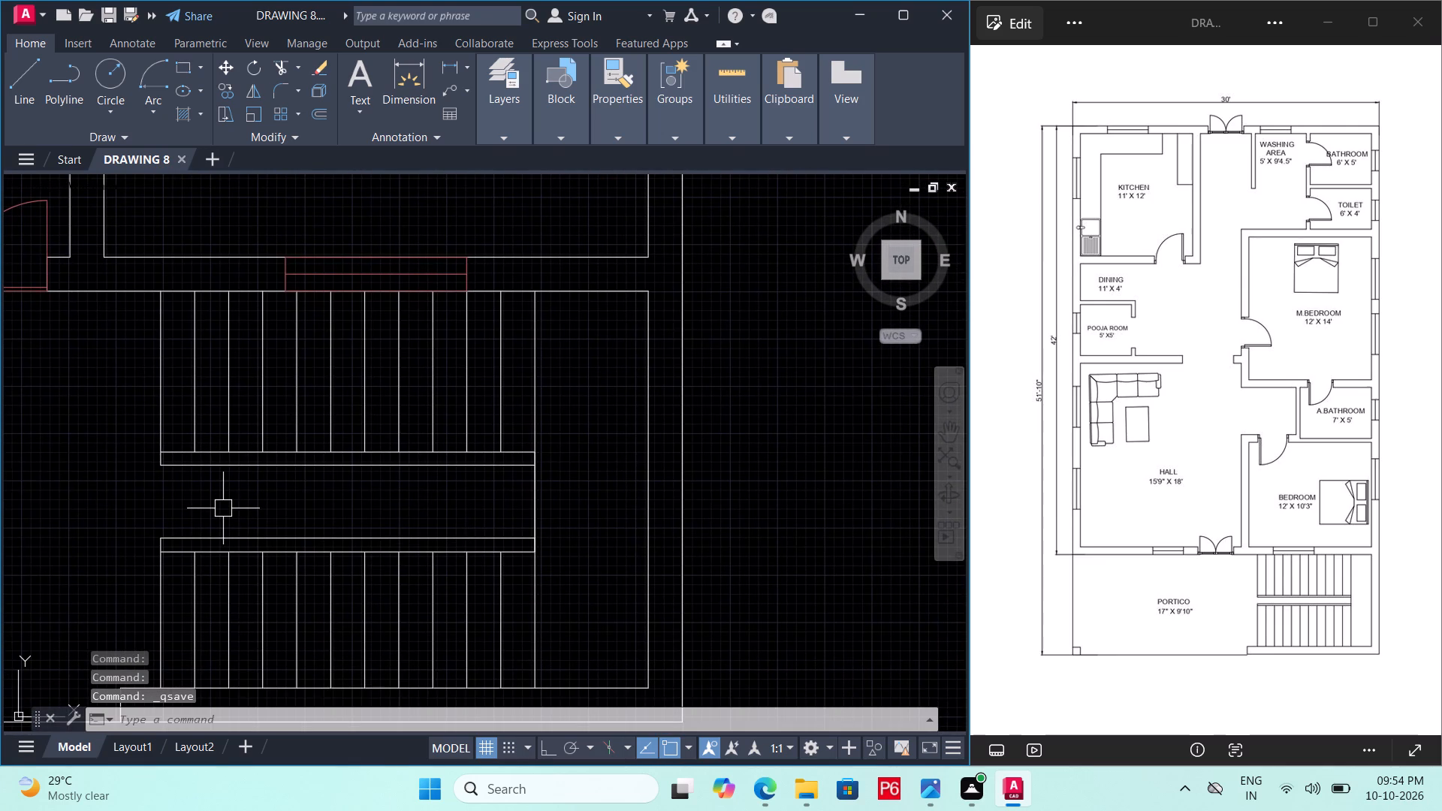
Delete the short line segment at the landing end of the gap between the two flights, and save the drawing.
scroll(348, 512, down, 2)
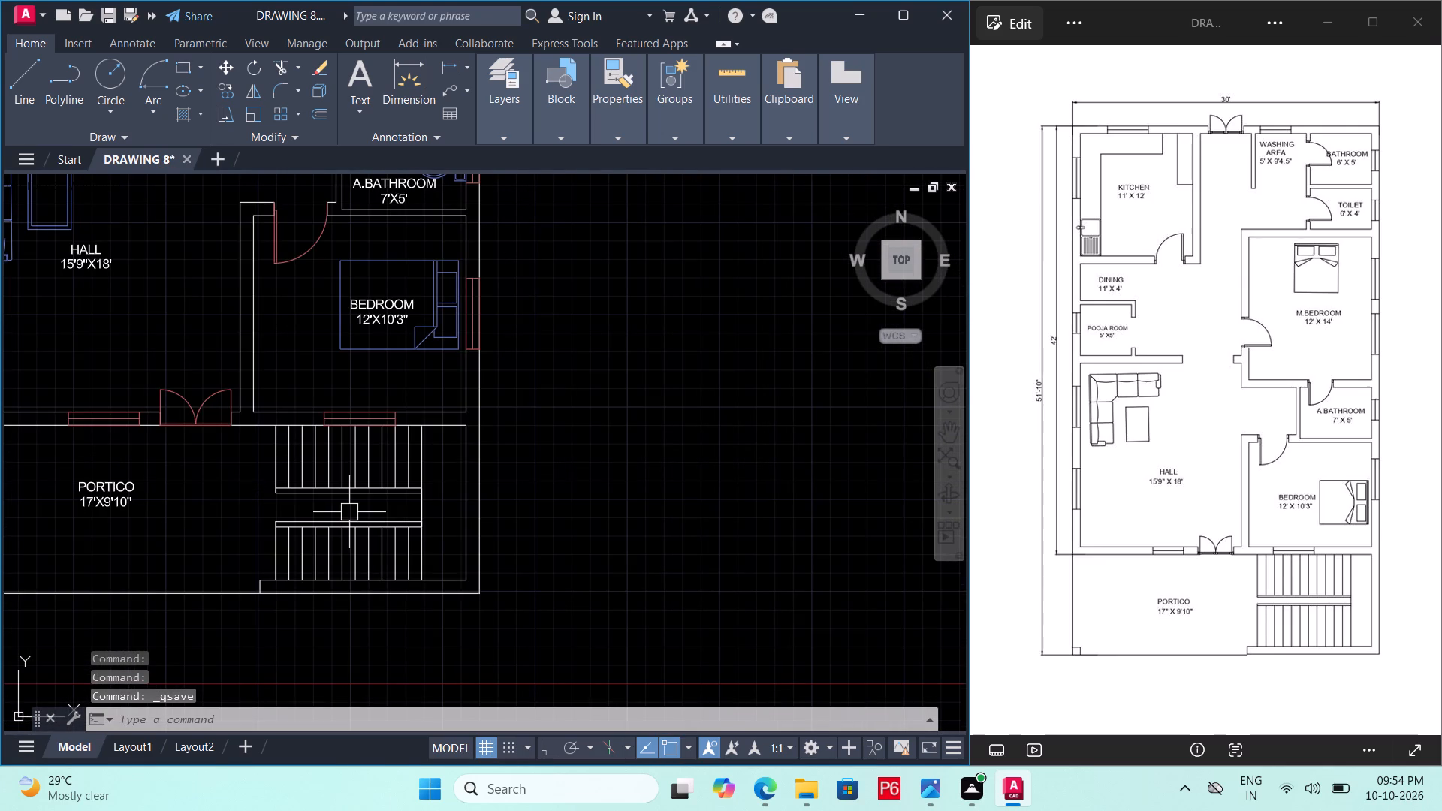
click(418, 500)
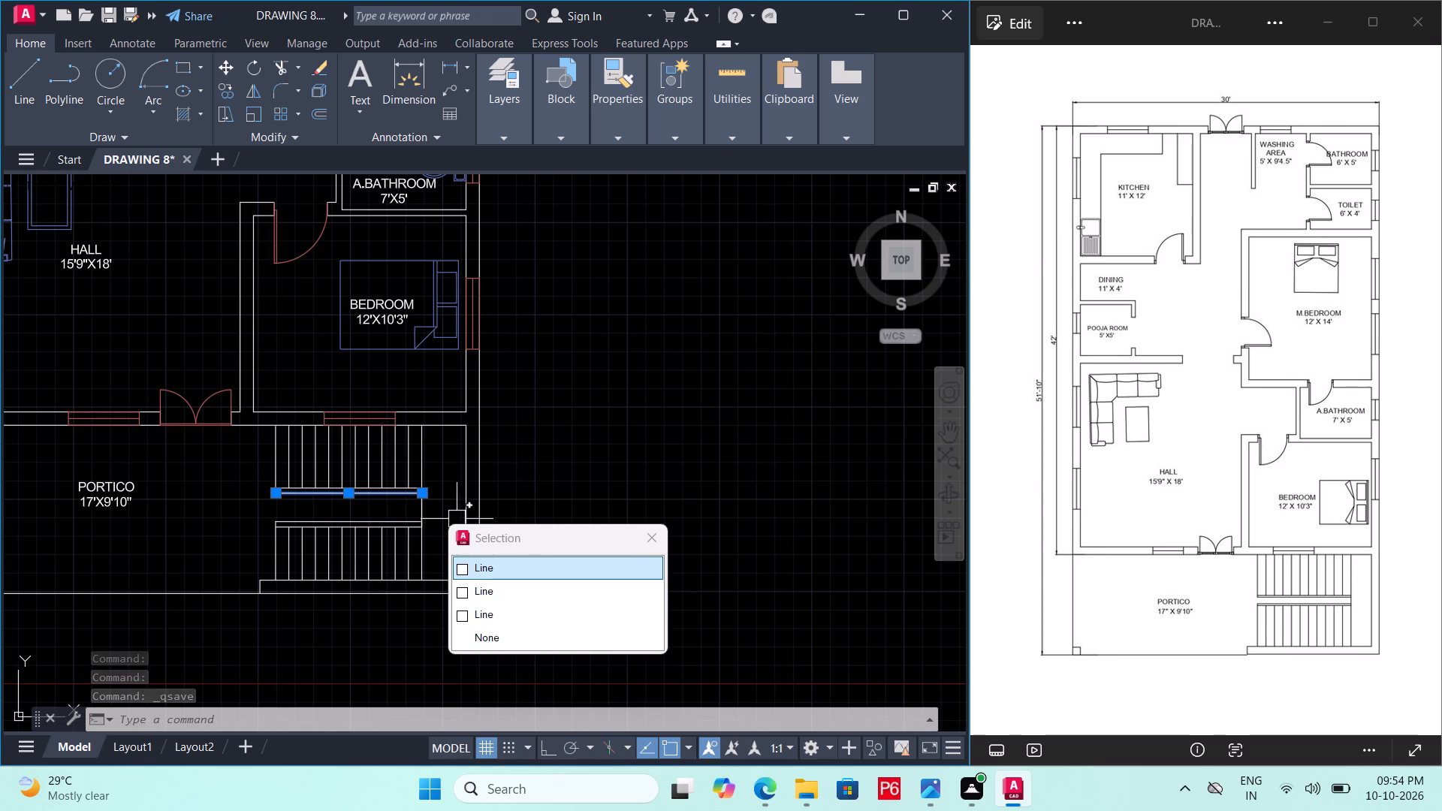
scroll(414, 517, up, 2)
key(Escape)
double_click(422, 508)
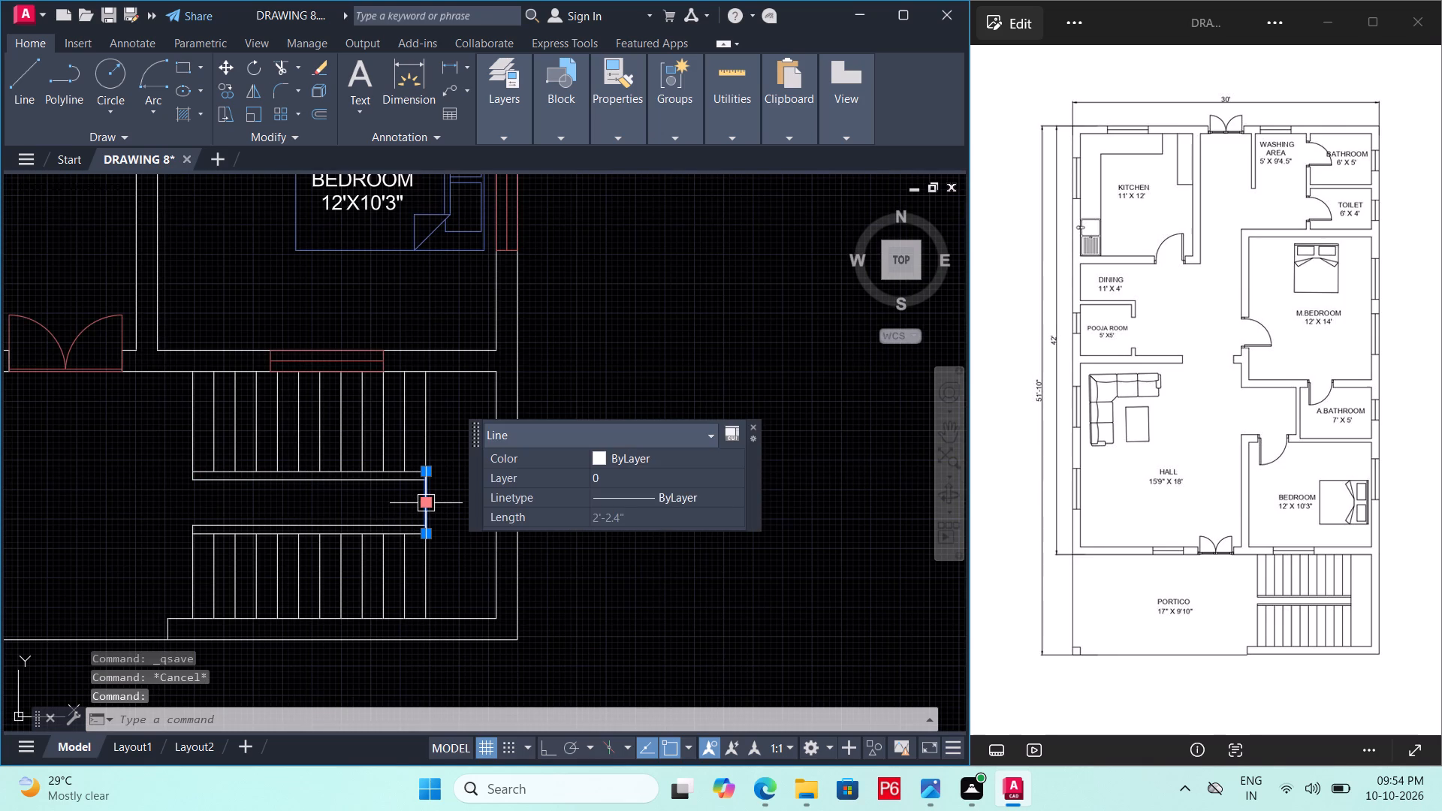
key(Delete)
scroll(444, 536, up, 2)
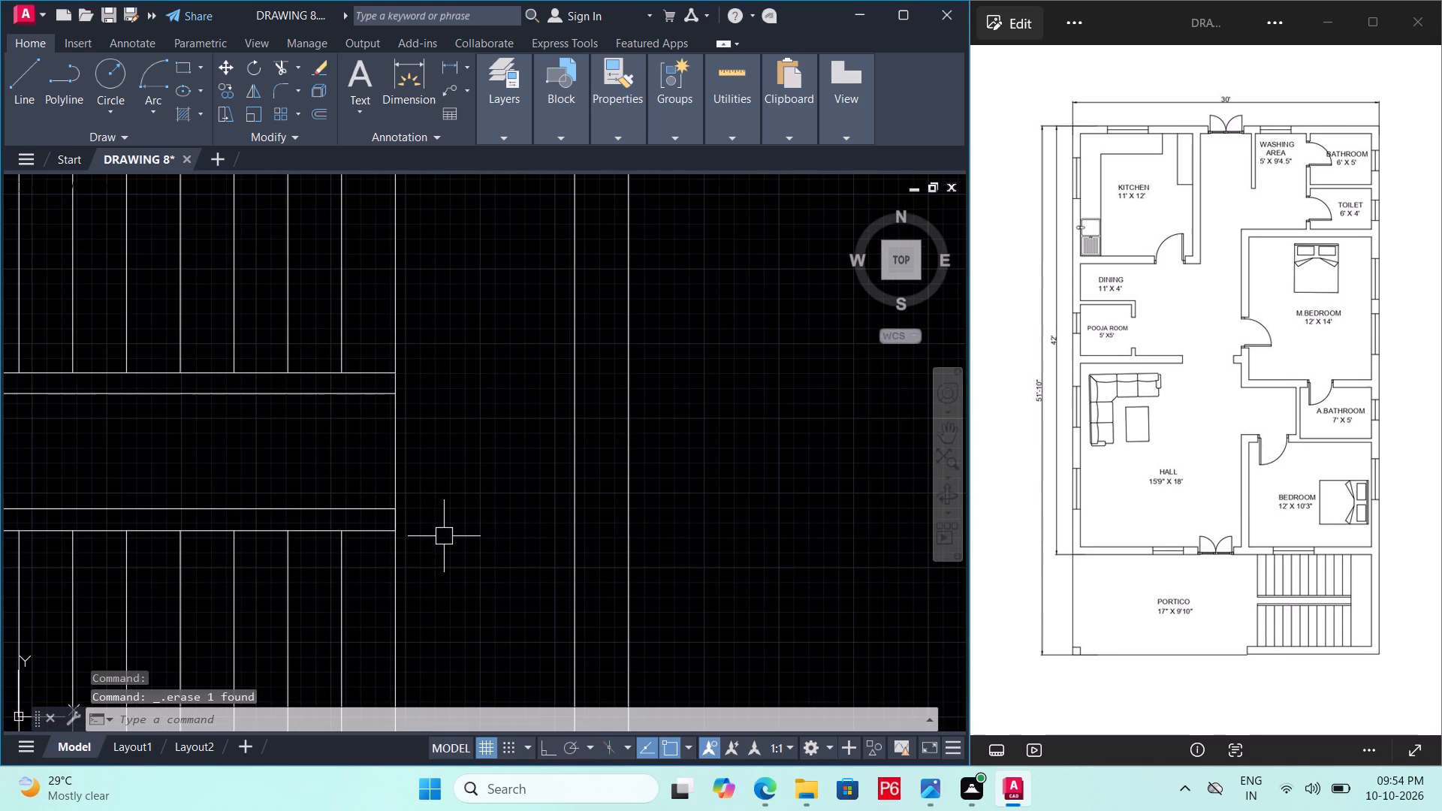
key(ctrl+s)
key(ctrl+s)
key(ctrl+s)
Look over the whole floor plan from the Portico staircase up to the Kitchen and Bathroom, checking it against the reference image.
scroll(444, 536, down, 3)
middle_drag(422, 541, 458, 546)
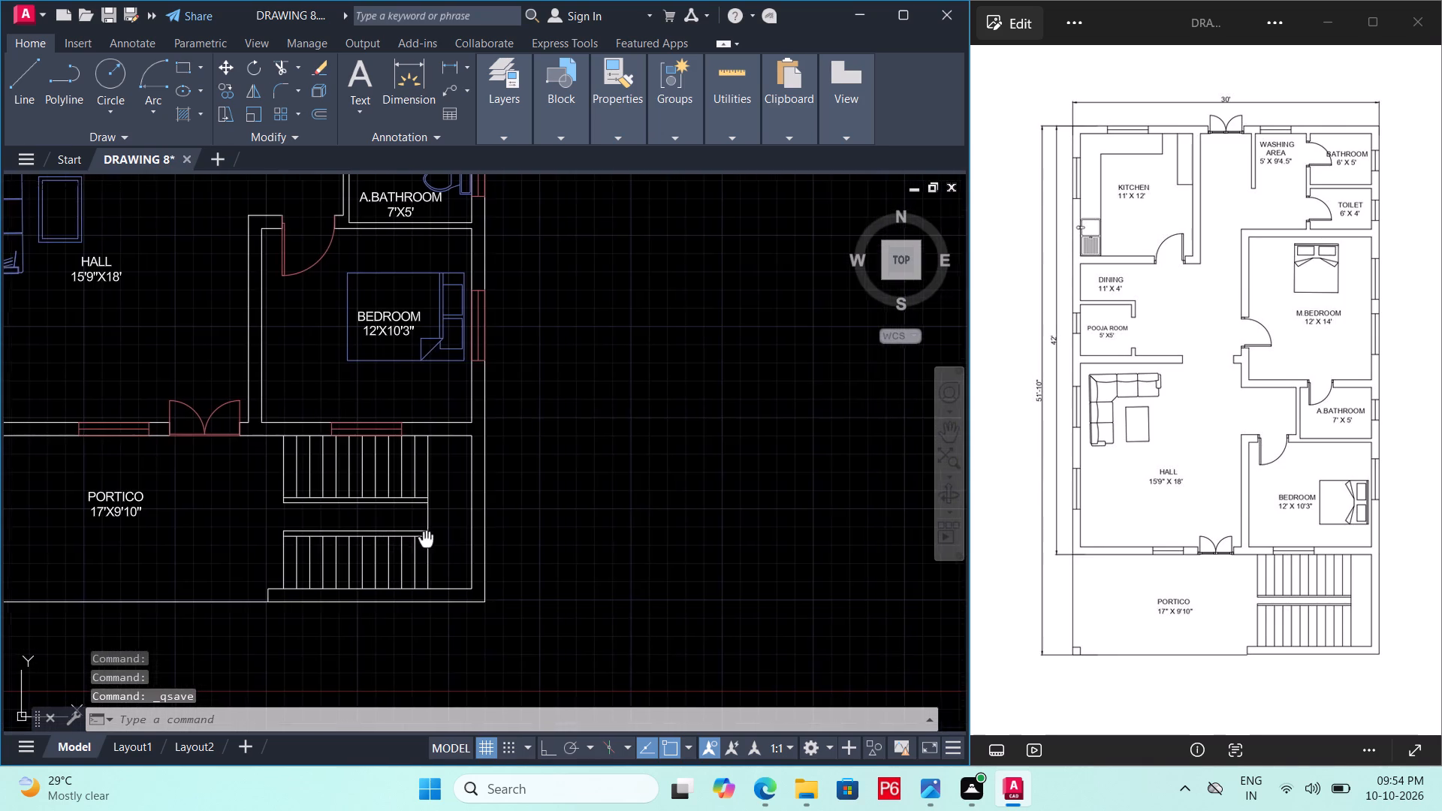
middle_drag(458, 546, 589, 614)
middle_drag(410, 451, 494, 668)
middle_drag(468, 472, 472, 494)
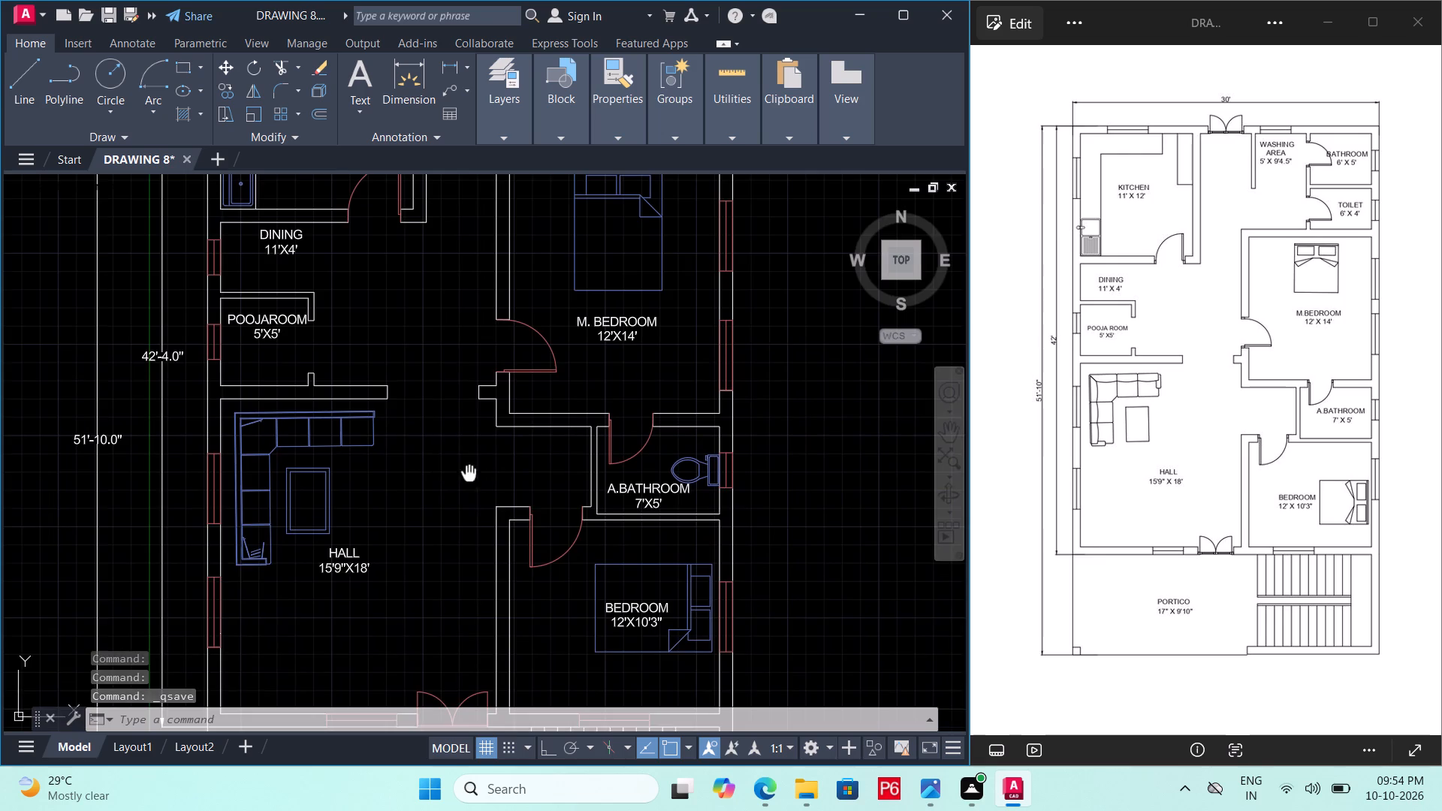
middle_drag(472, 494, 457, 622)
middle_drag(454, 476, 454, 486)
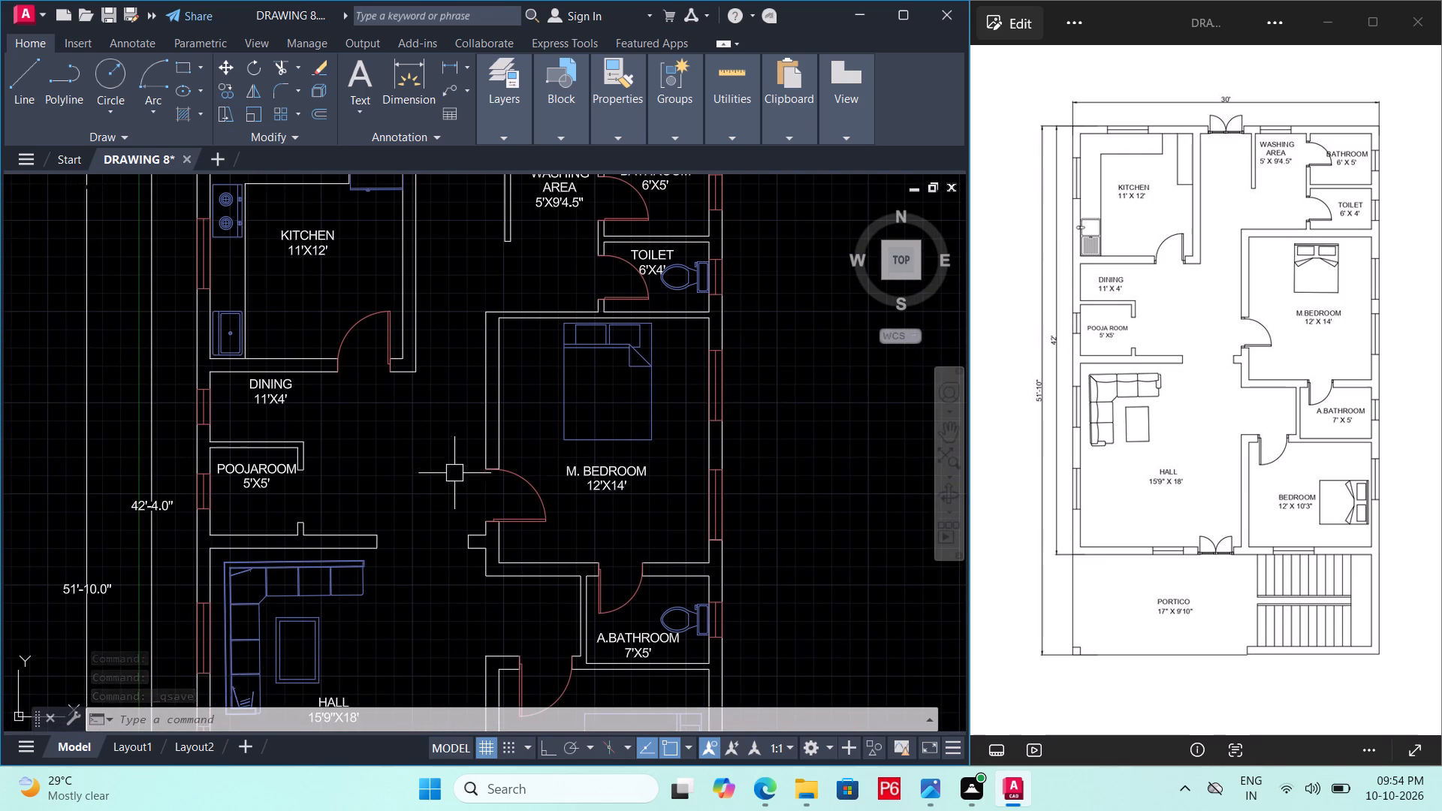
middle_drag(454, 486, 448, 567)
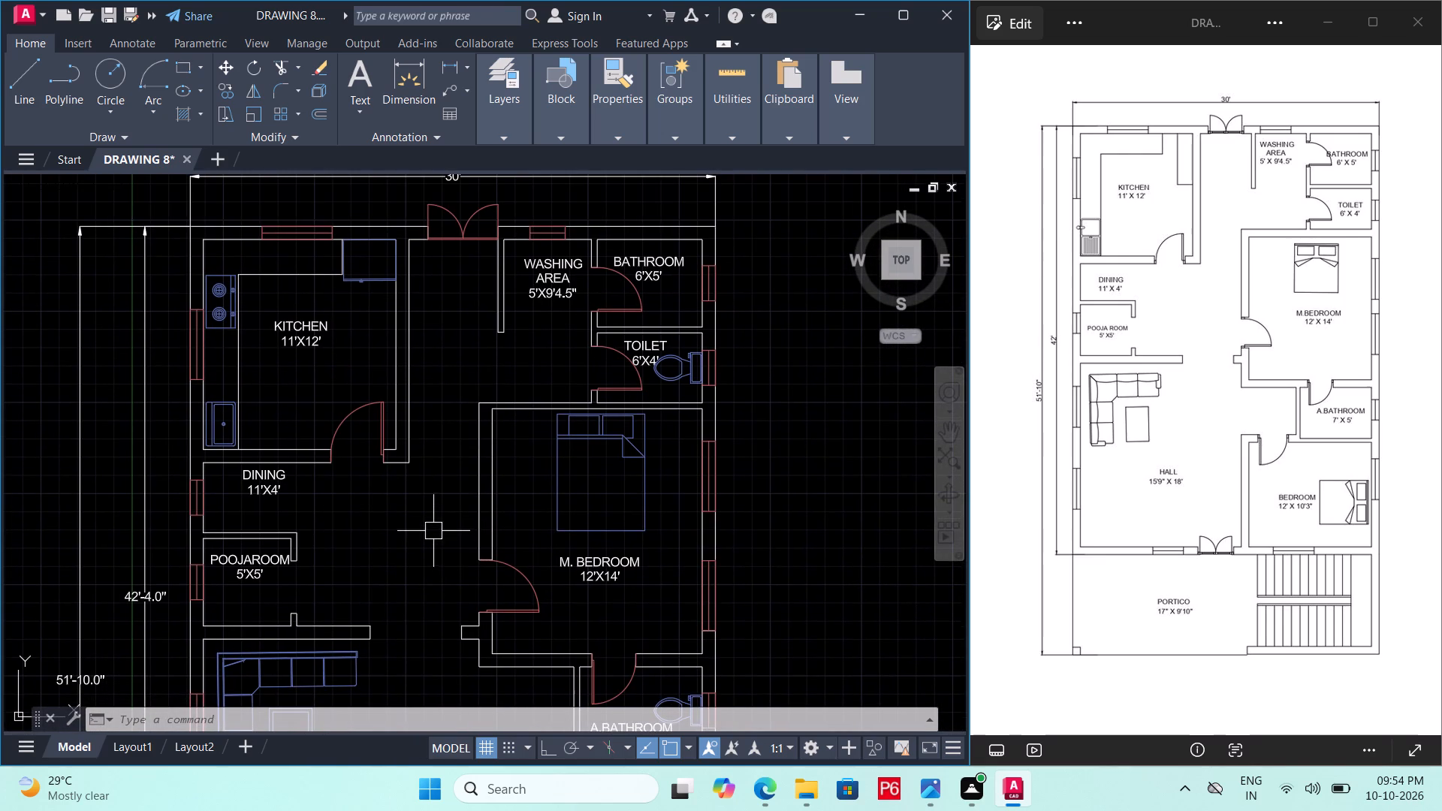
middle_drag(424, 456, 443, 402)
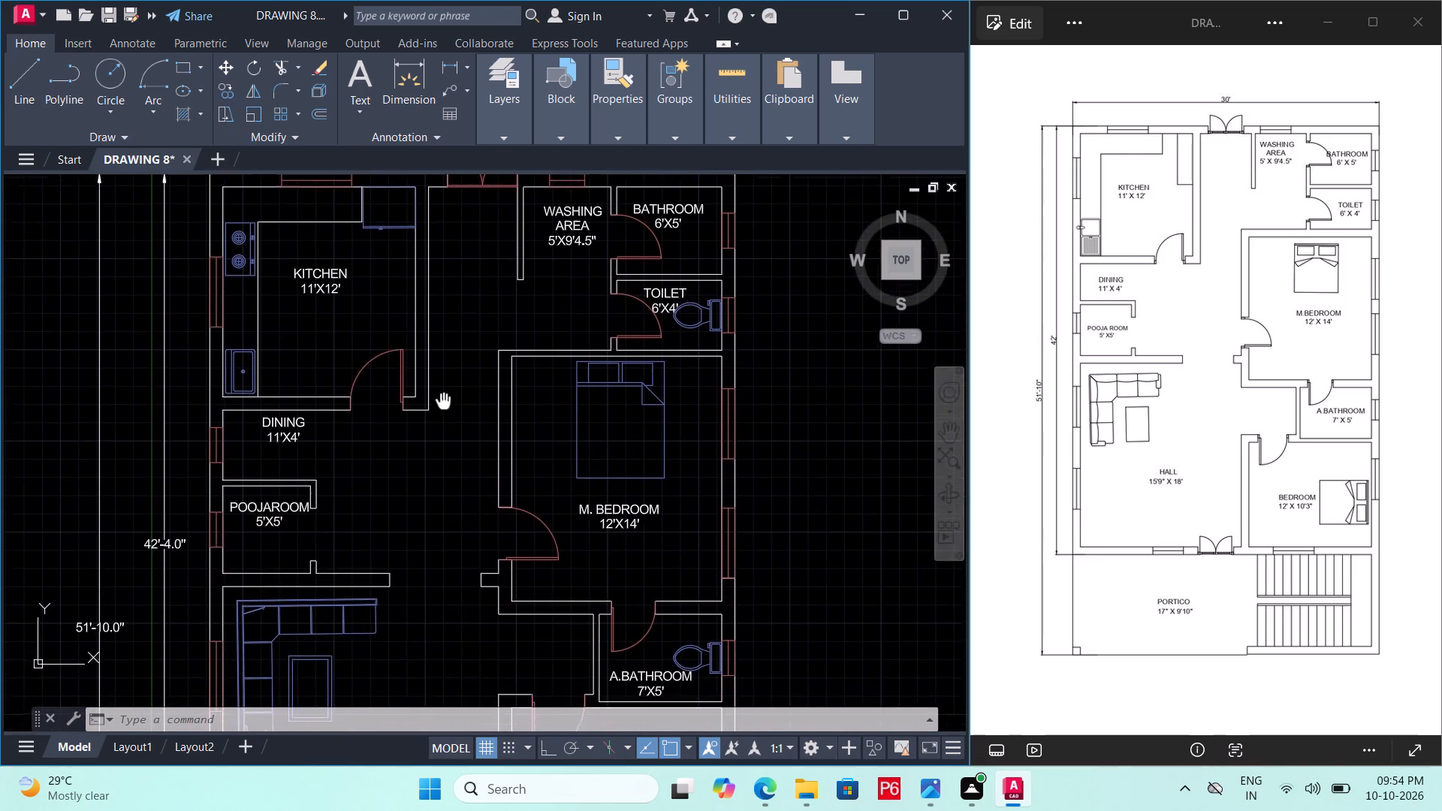
scroll(427, 369, down, 2)
middle_drag(435, 404, 439, 314)
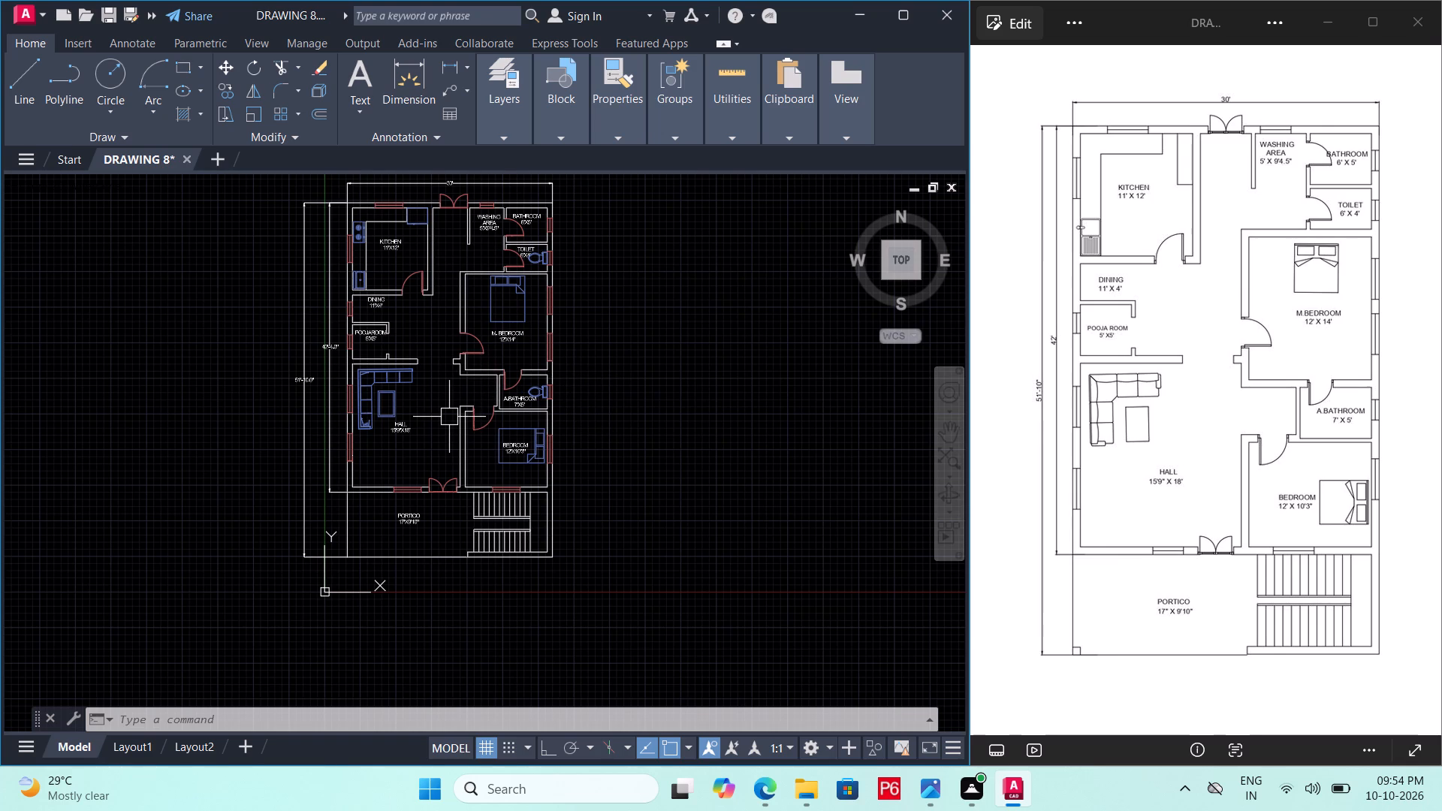
scroll(454, 398, up, 1)
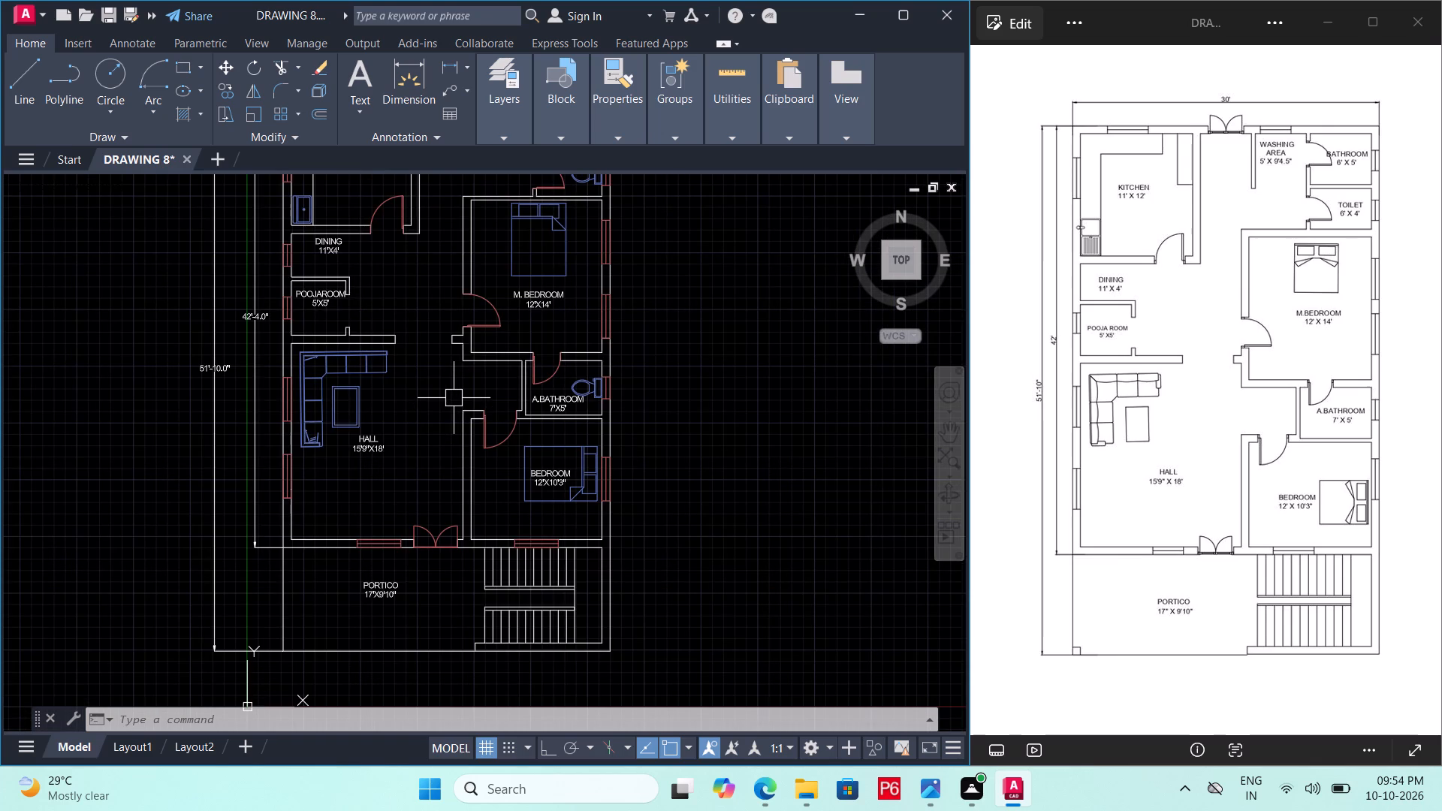
Draw a section line about 37' long straight across the Hall and Bedroom, ending outside the walls with short upturned ends.
text(L)
key(space)
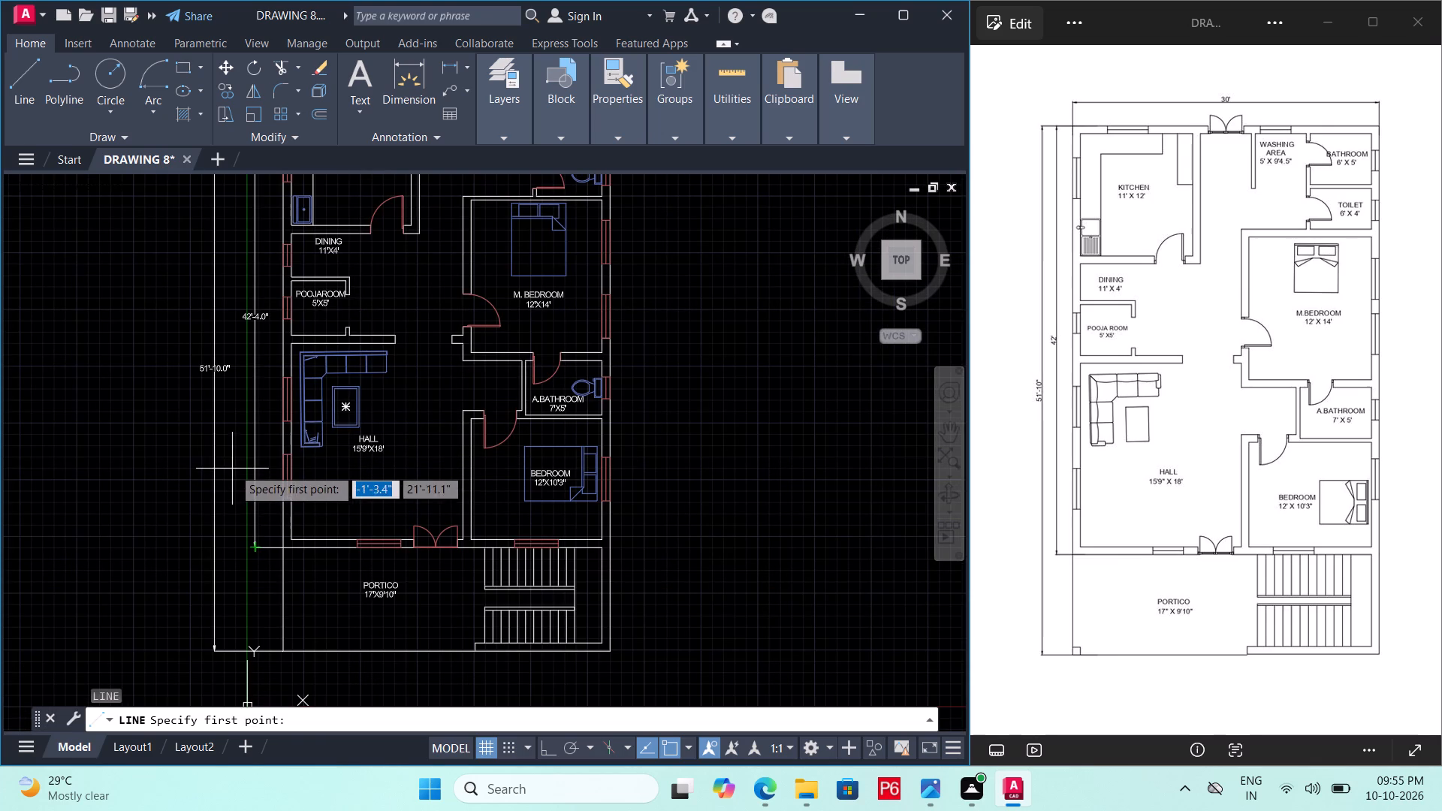
click(234, 463)
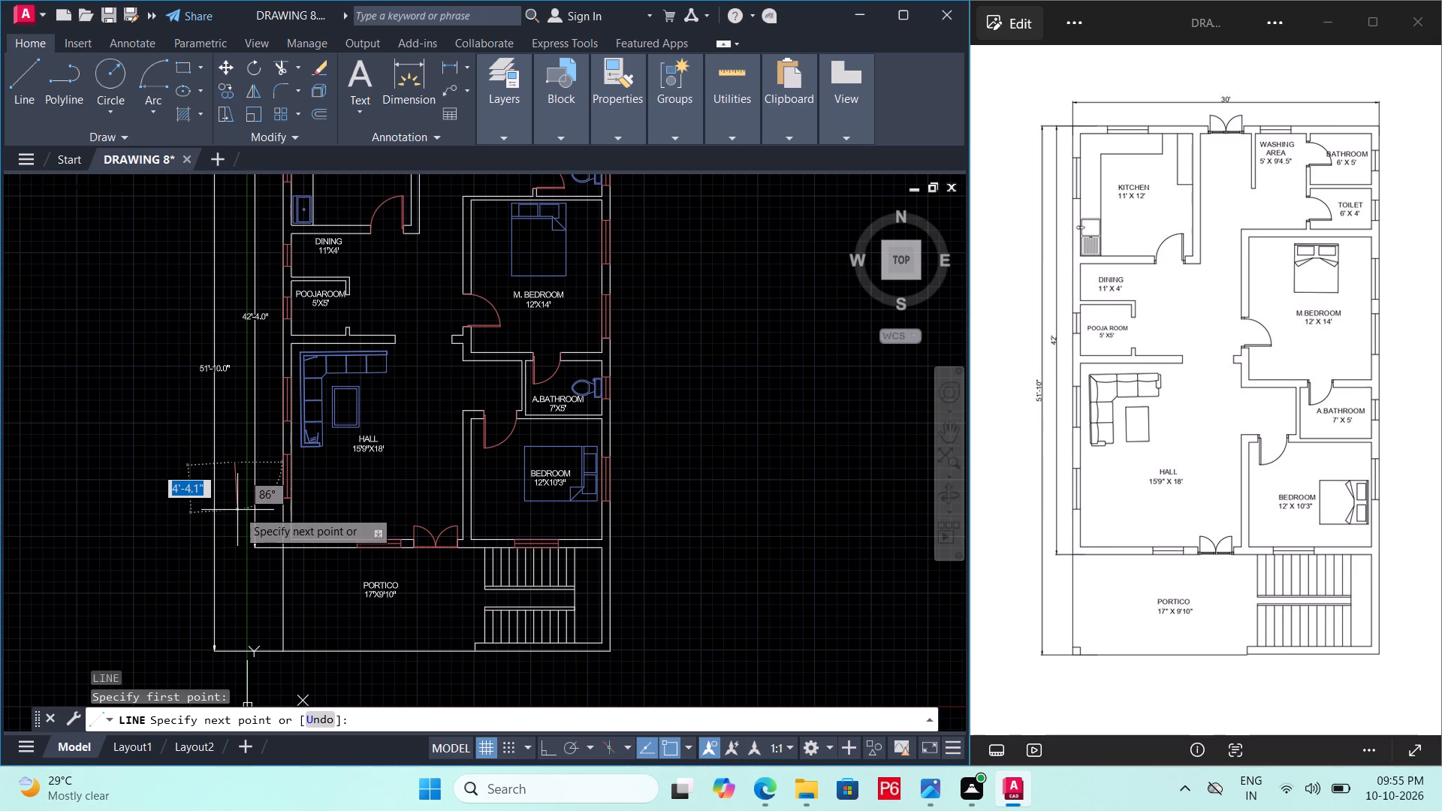
key(F8)
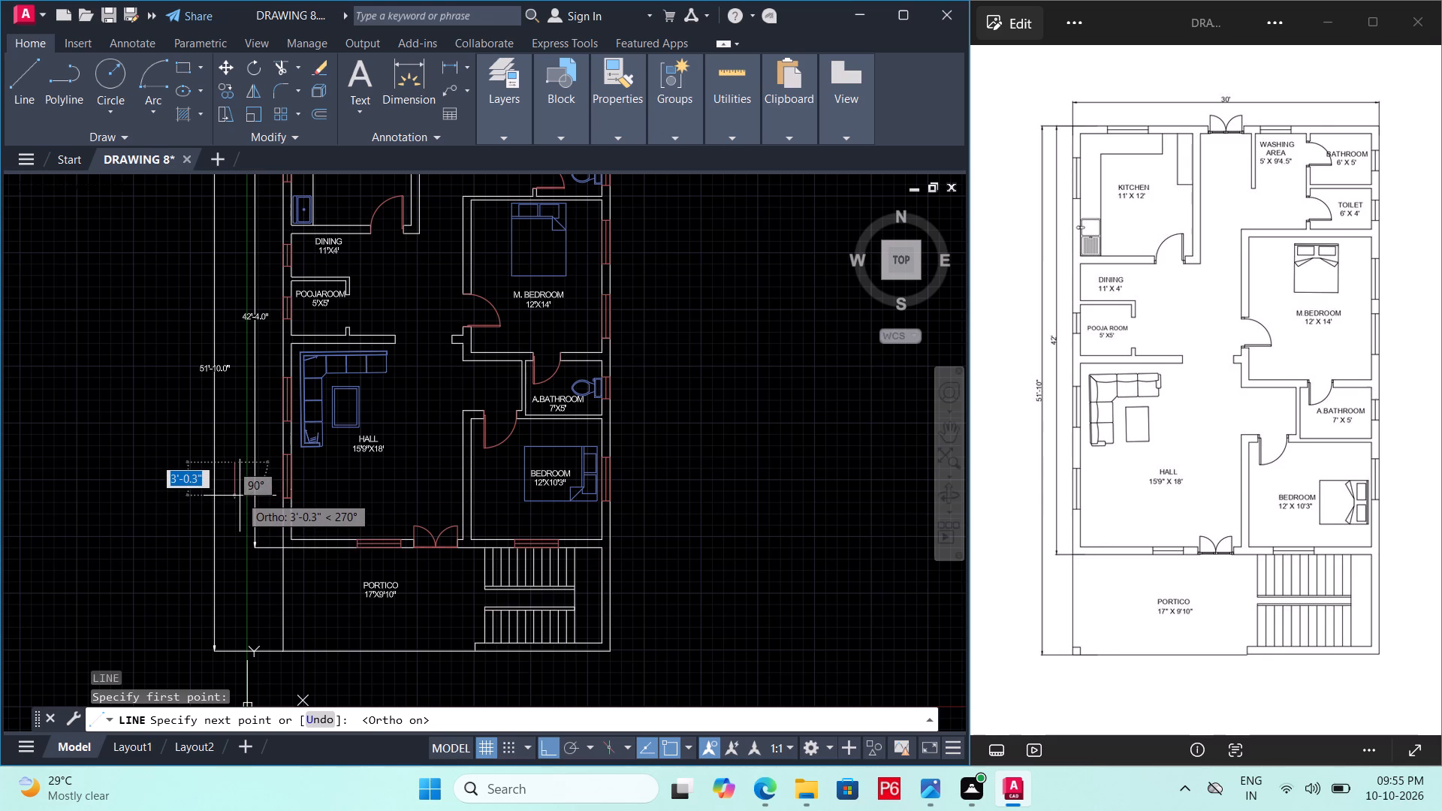
click(241, 492)
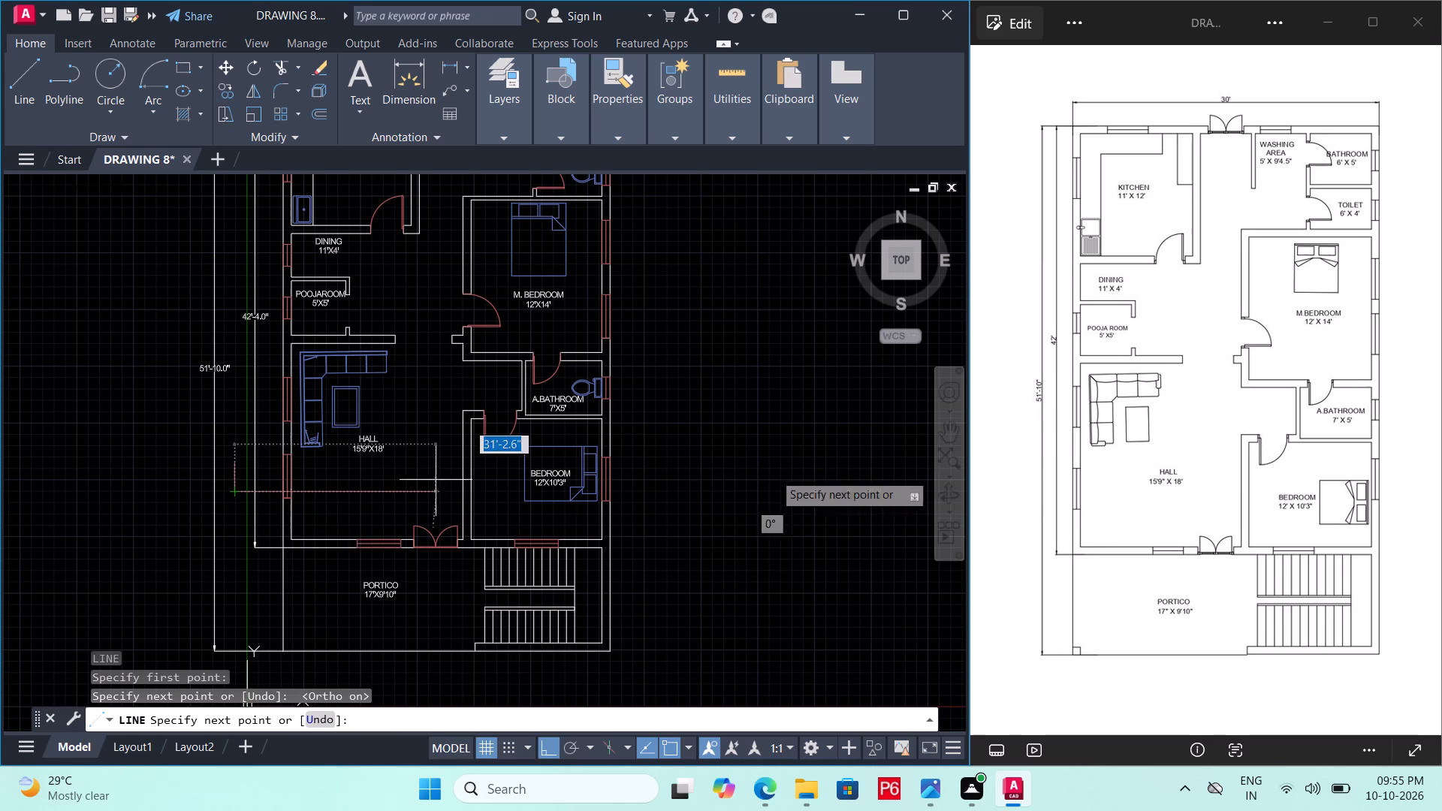
click(640, 468)
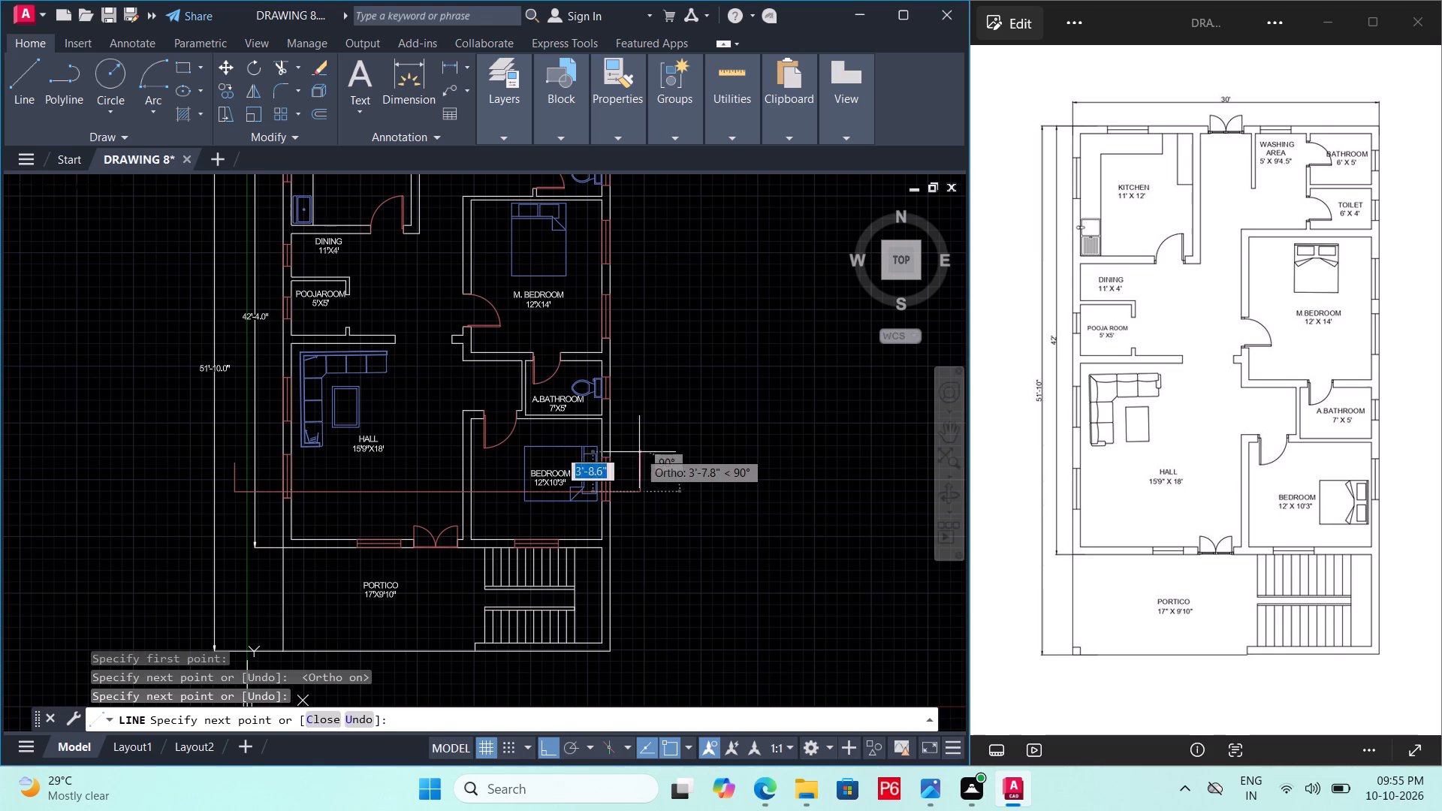
click(638, 451)
scroll(591, 526, up, 1)
key(Escape)
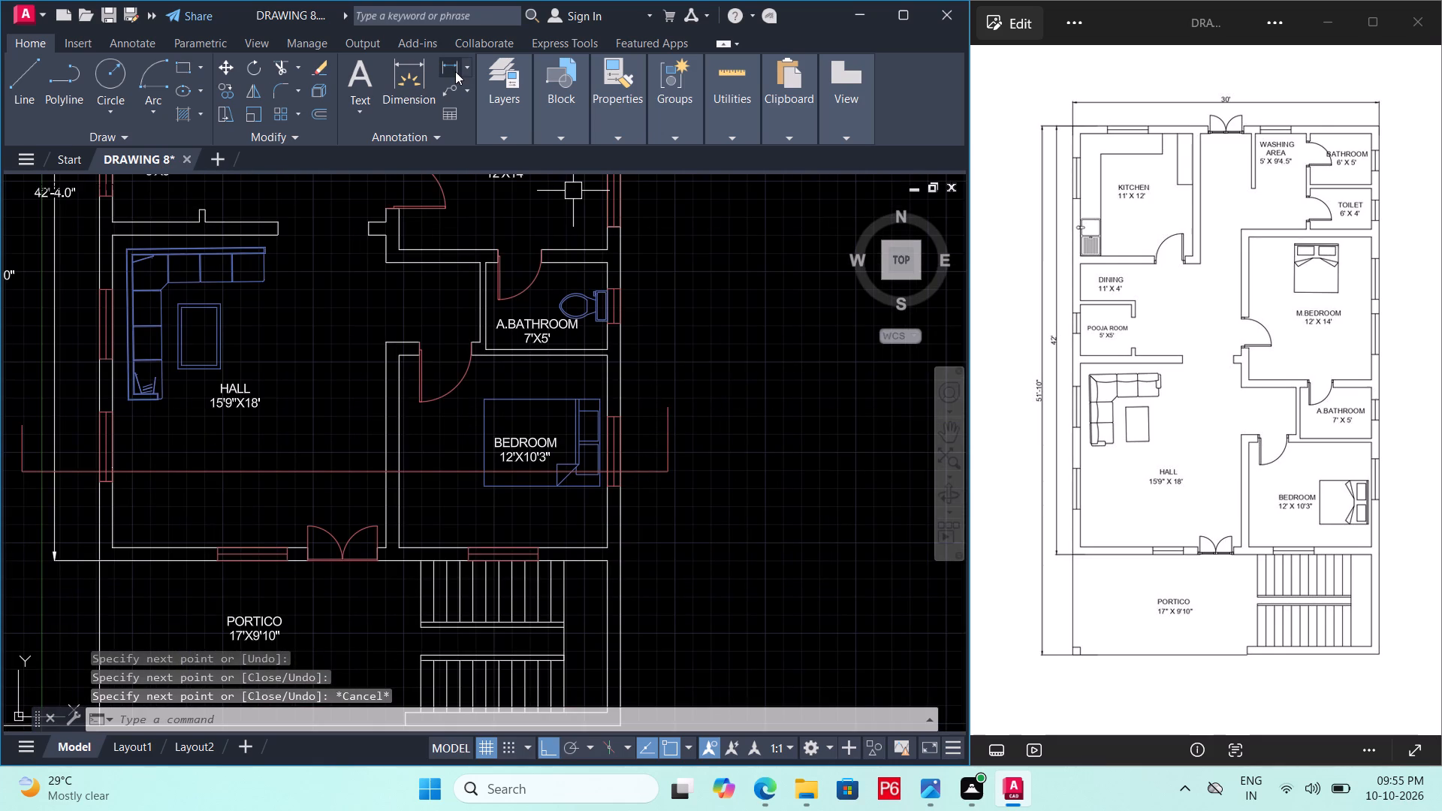
Draw a two-point circle about 2'-6" in diameter on top of the section line's upturned end beside the Hall.
click(129, 105)
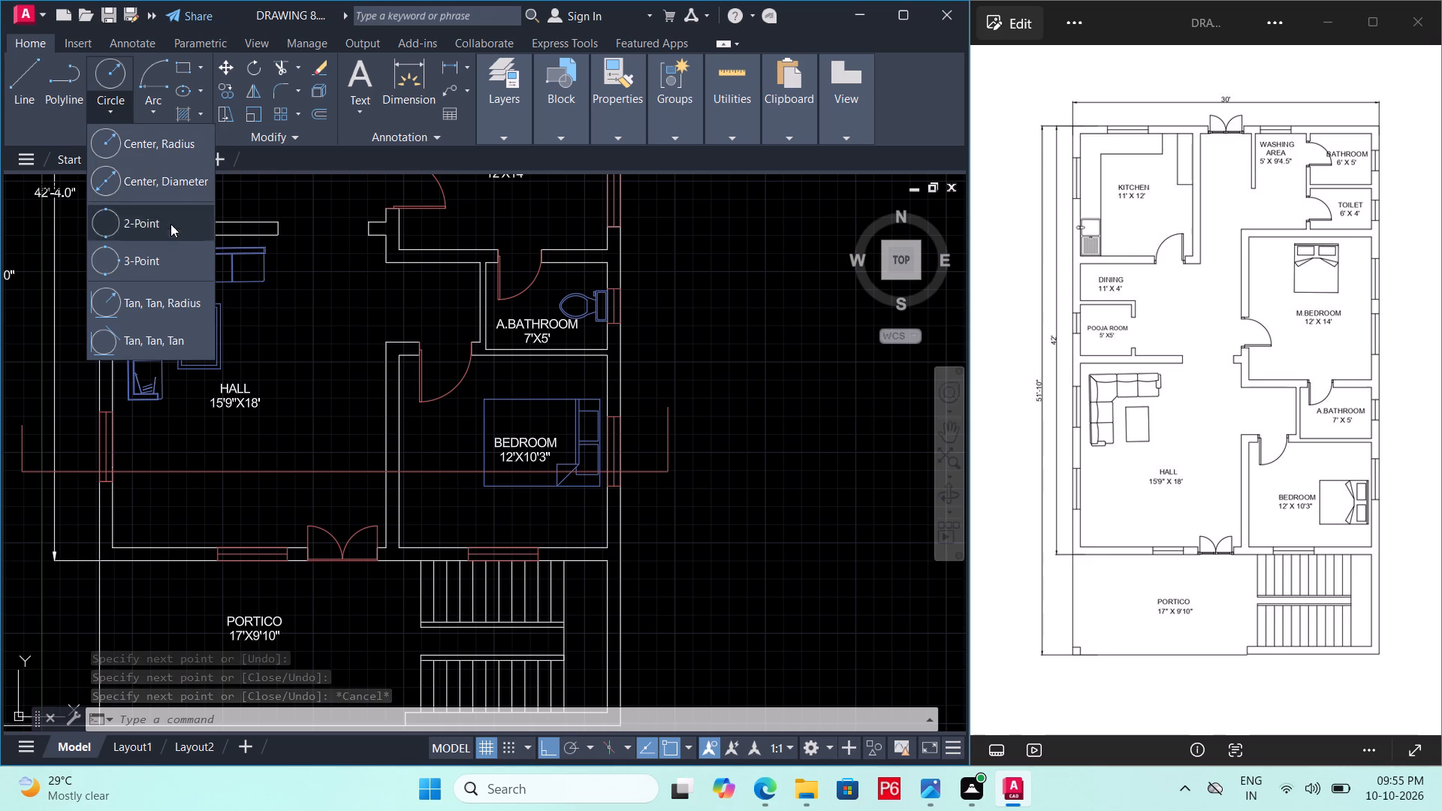
click(162, 225)
middle_drag(166, 442, 478, 460)
scroll(379, 460, up, 1)
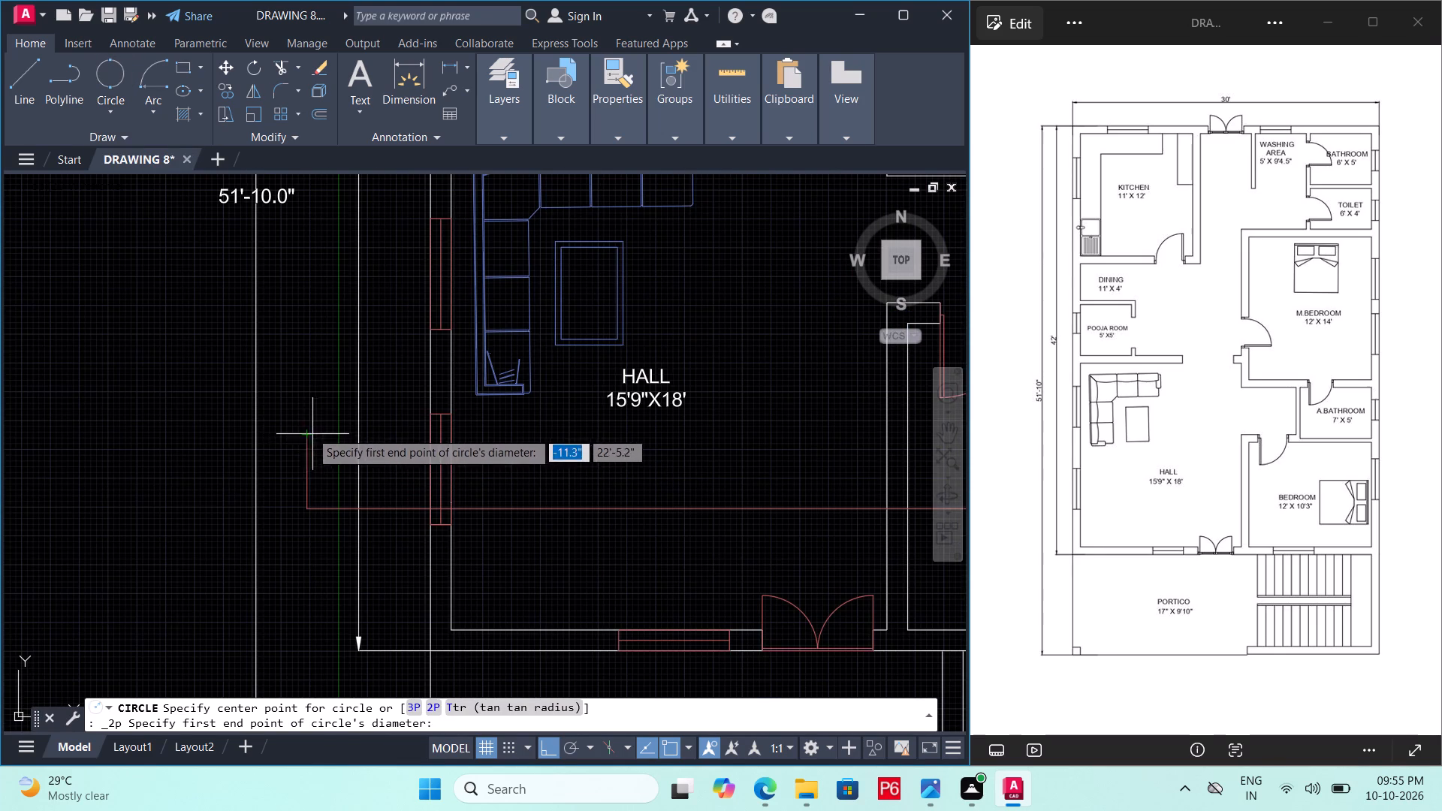
click(309, 431)
click(313, 366)
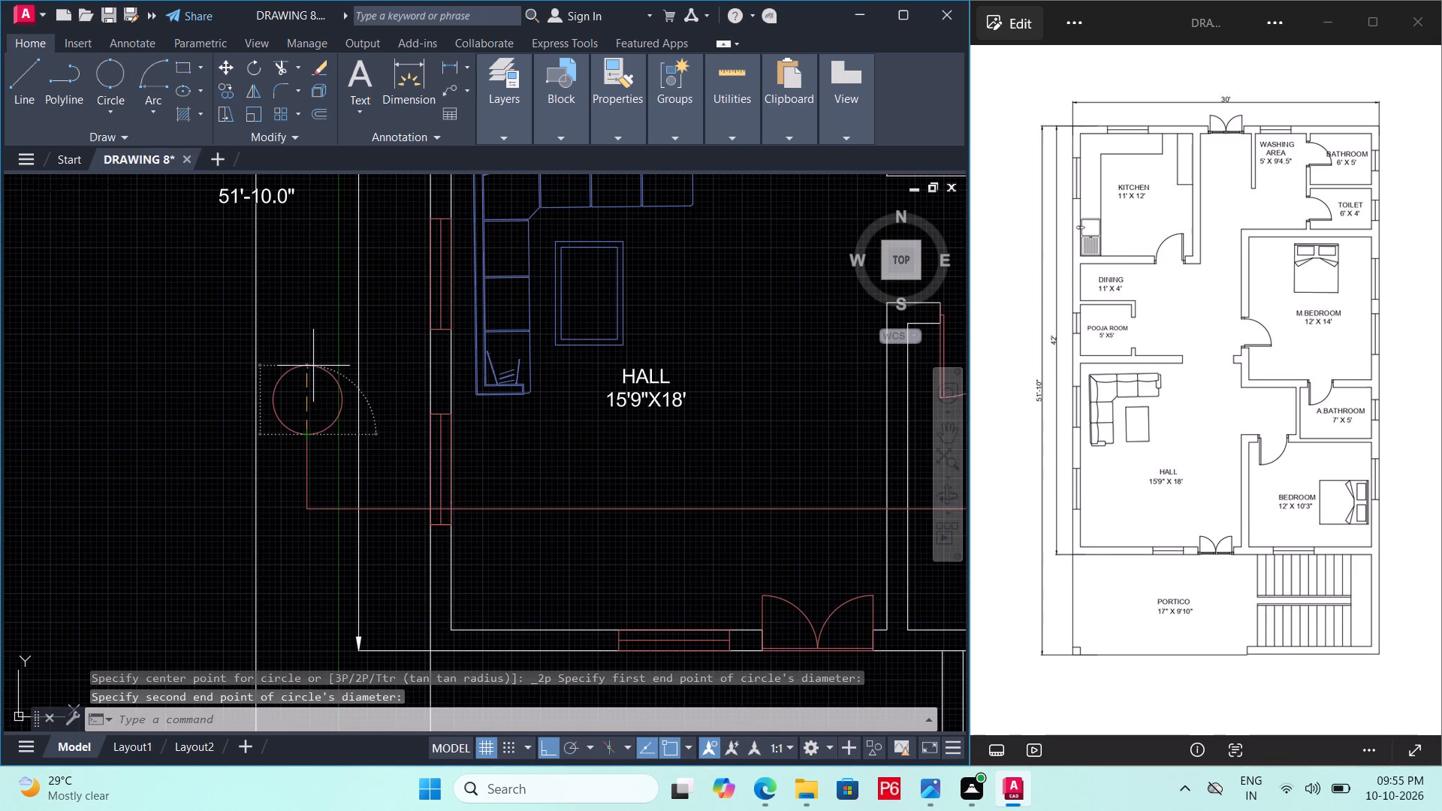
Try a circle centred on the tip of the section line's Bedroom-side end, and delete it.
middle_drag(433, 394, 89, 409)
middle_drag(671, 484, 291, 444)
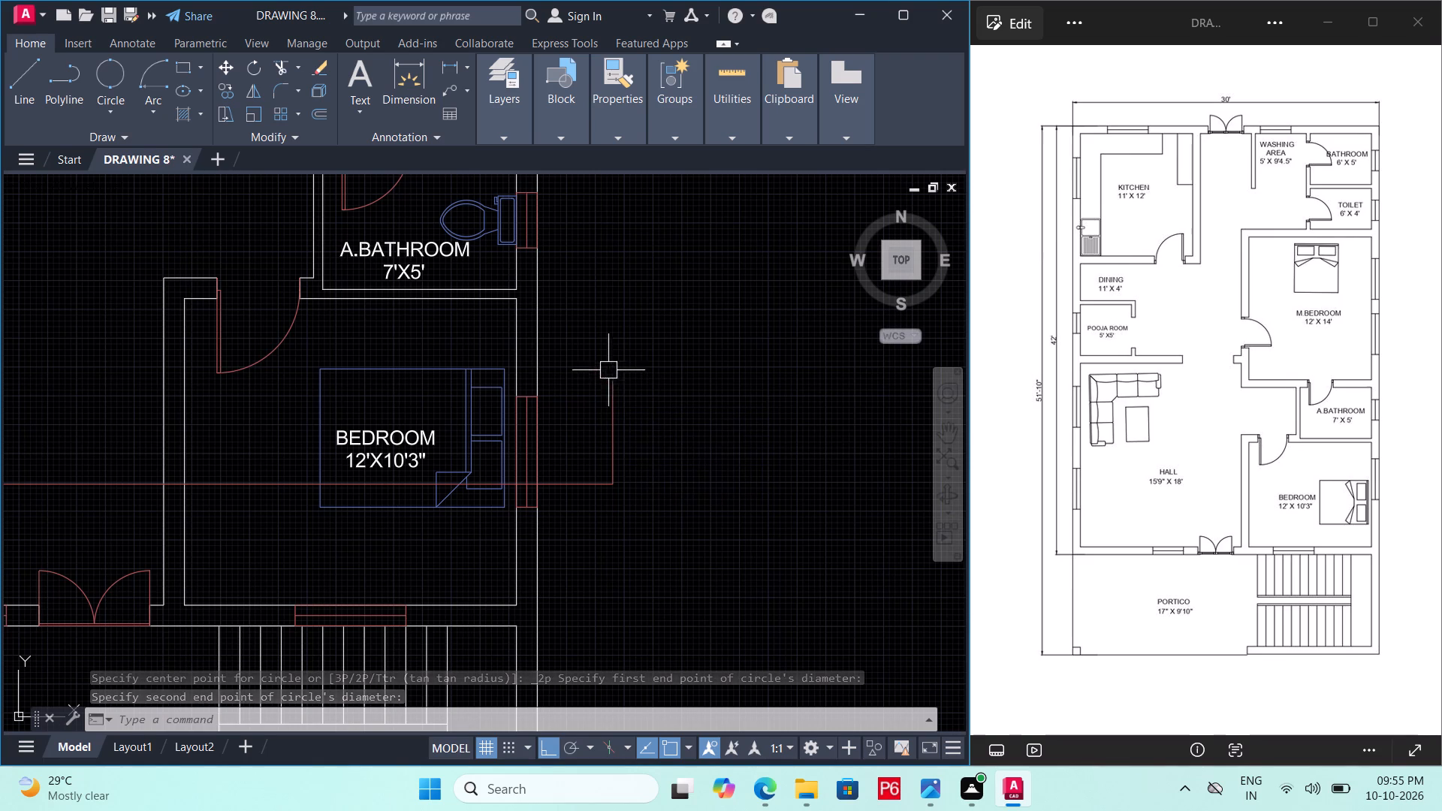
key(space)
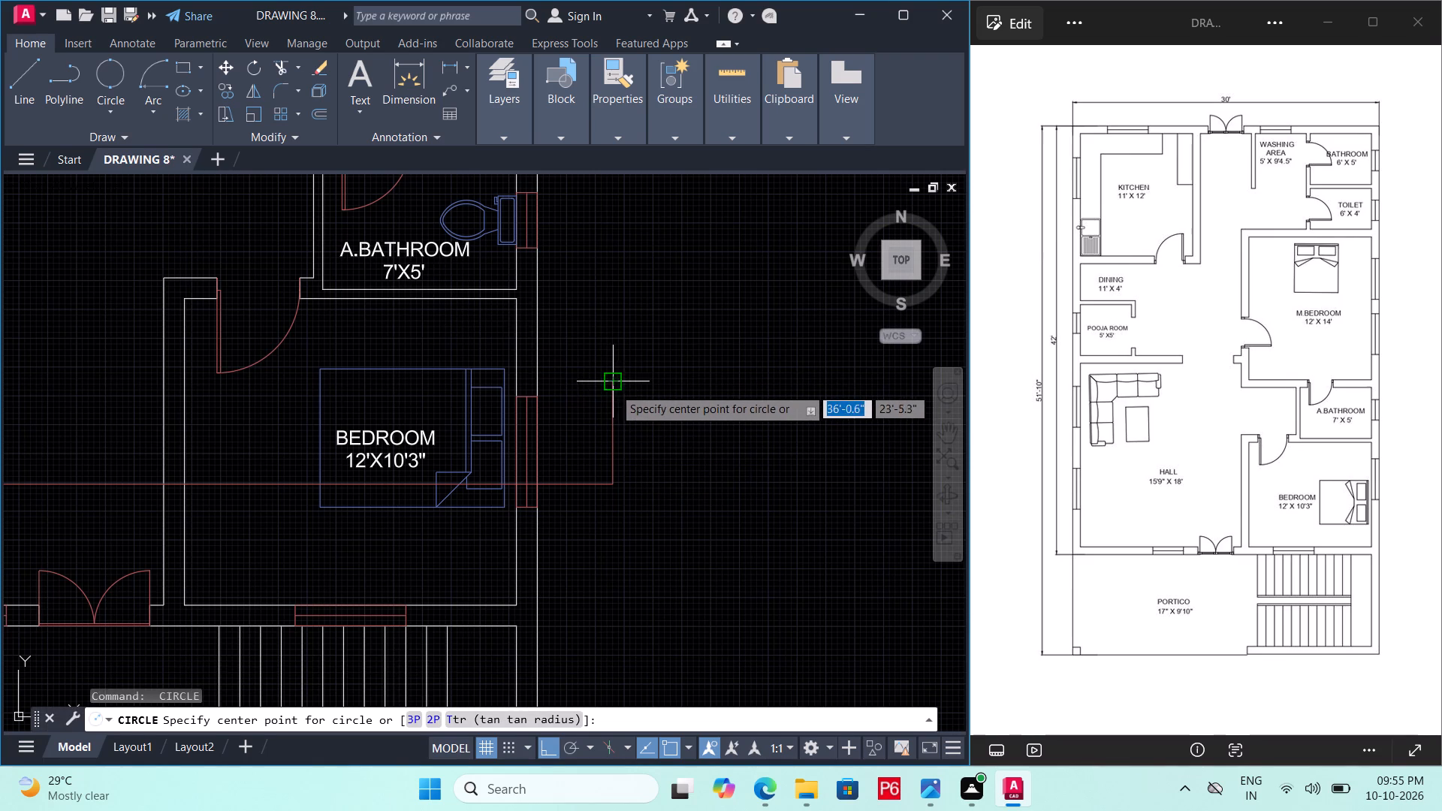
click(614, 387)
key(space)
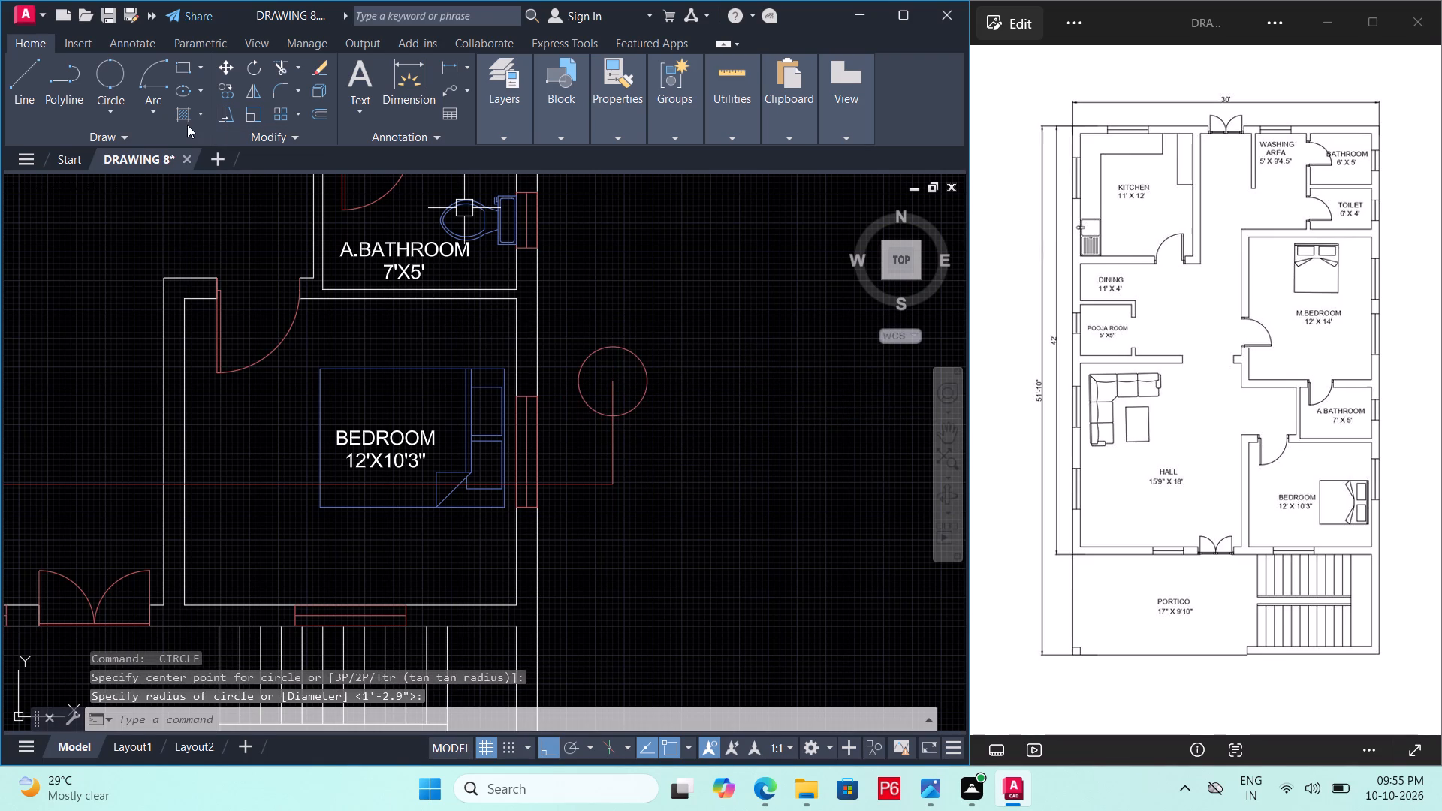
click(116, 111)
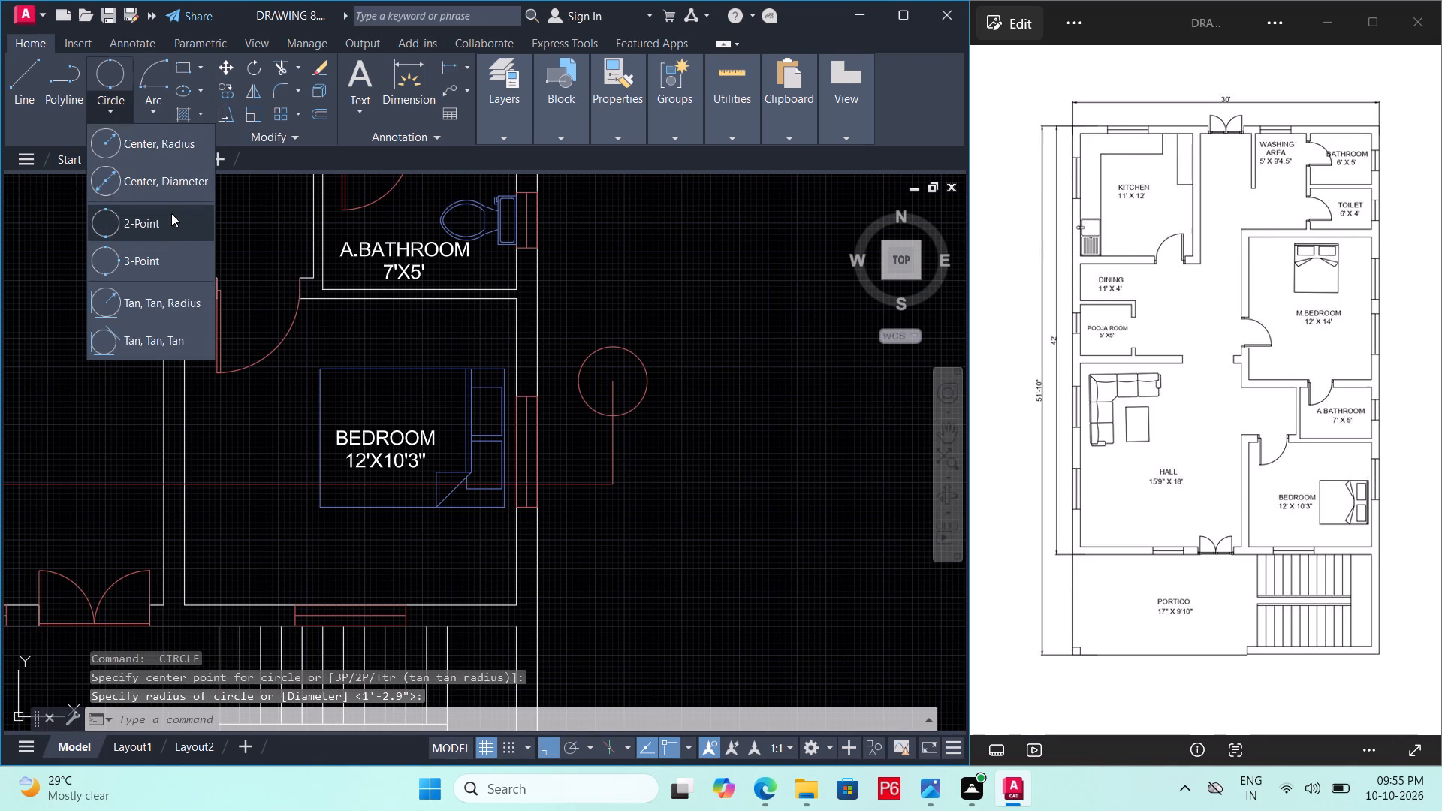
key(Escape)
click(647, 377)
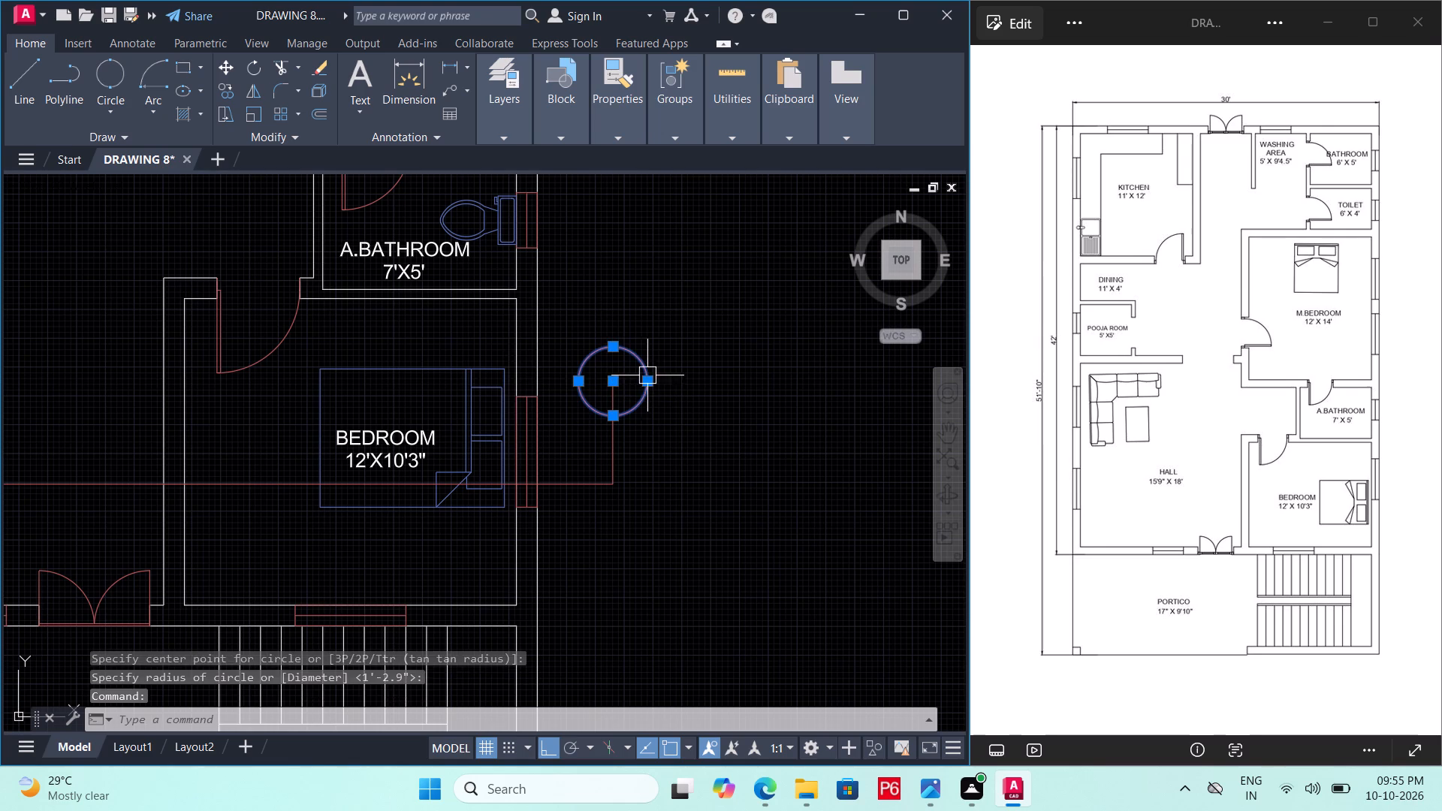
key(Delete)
Draw a two-point circle standing on top of the section line's Bedroom-side end, and save the drawing.
click(118, 108)
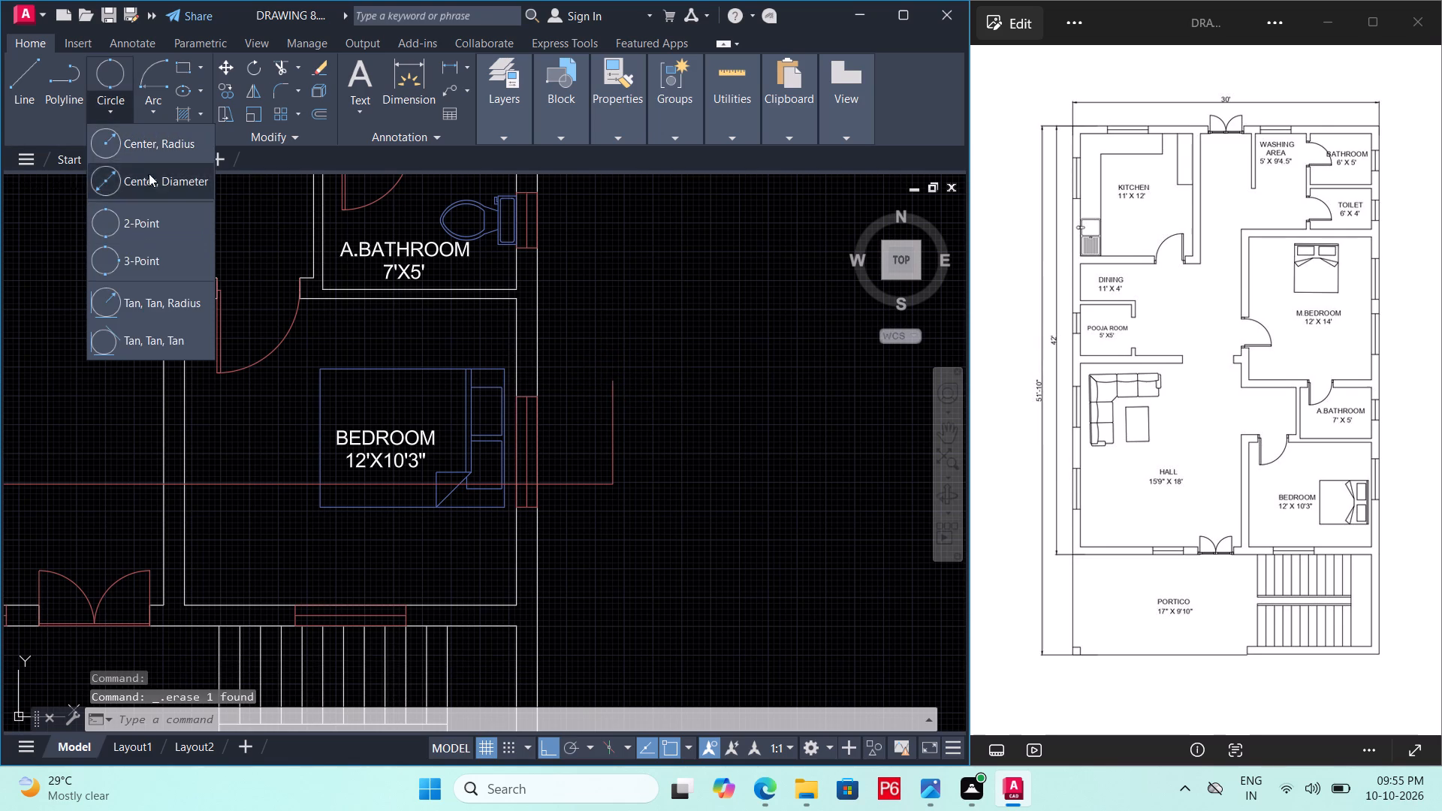
click(159, 223)
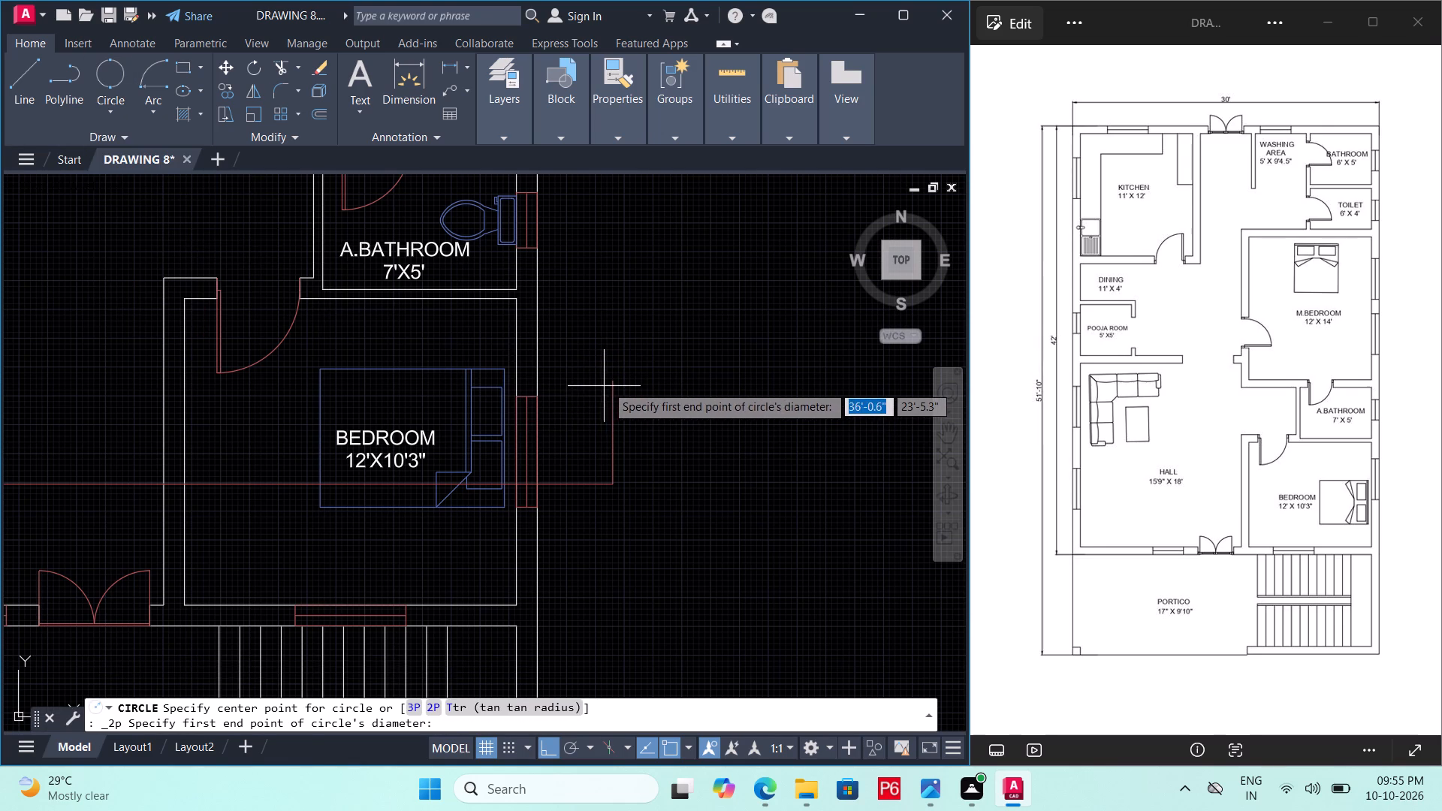
click(608, 384)
drag(608, 384, 617, 377)
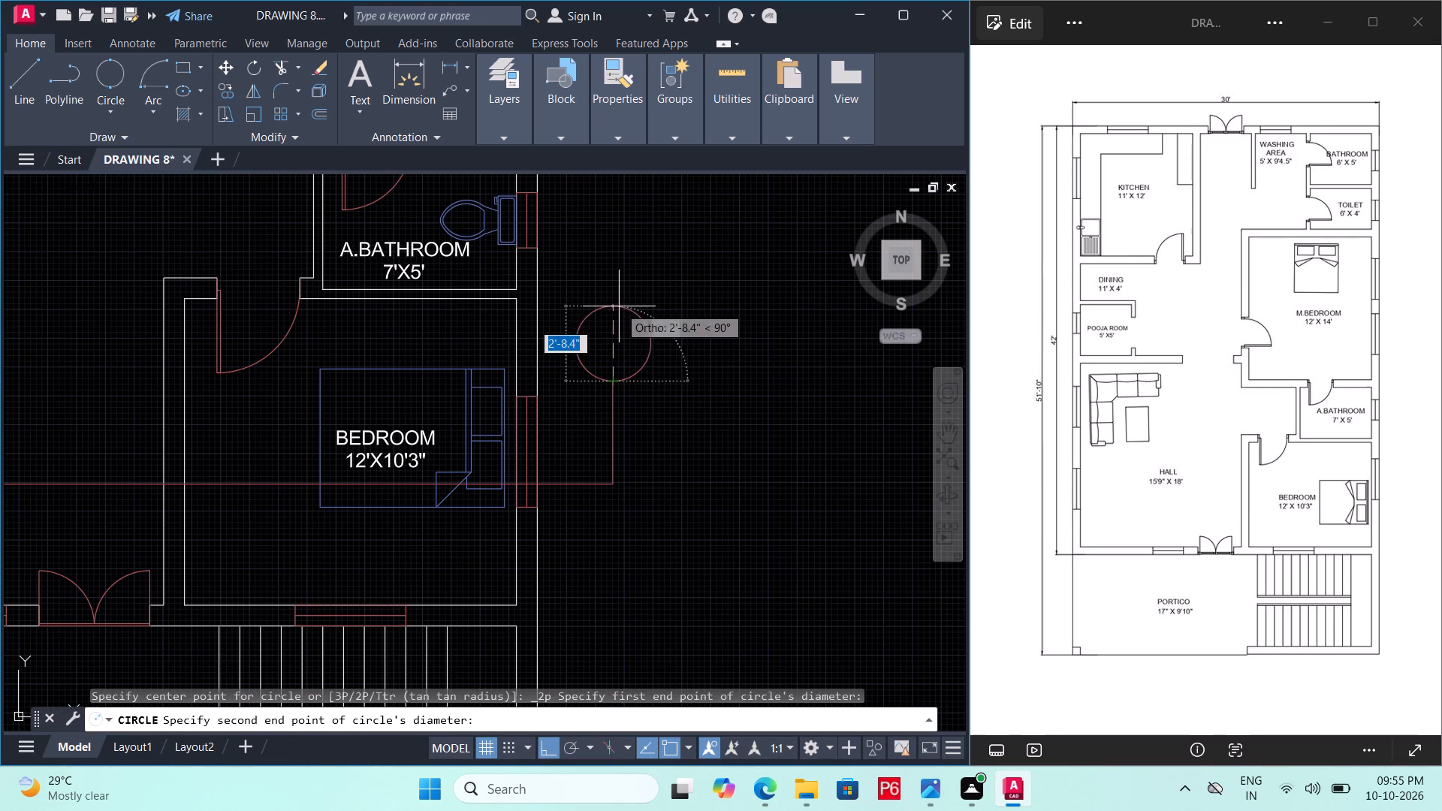
click(622, 290)
key(Escape)
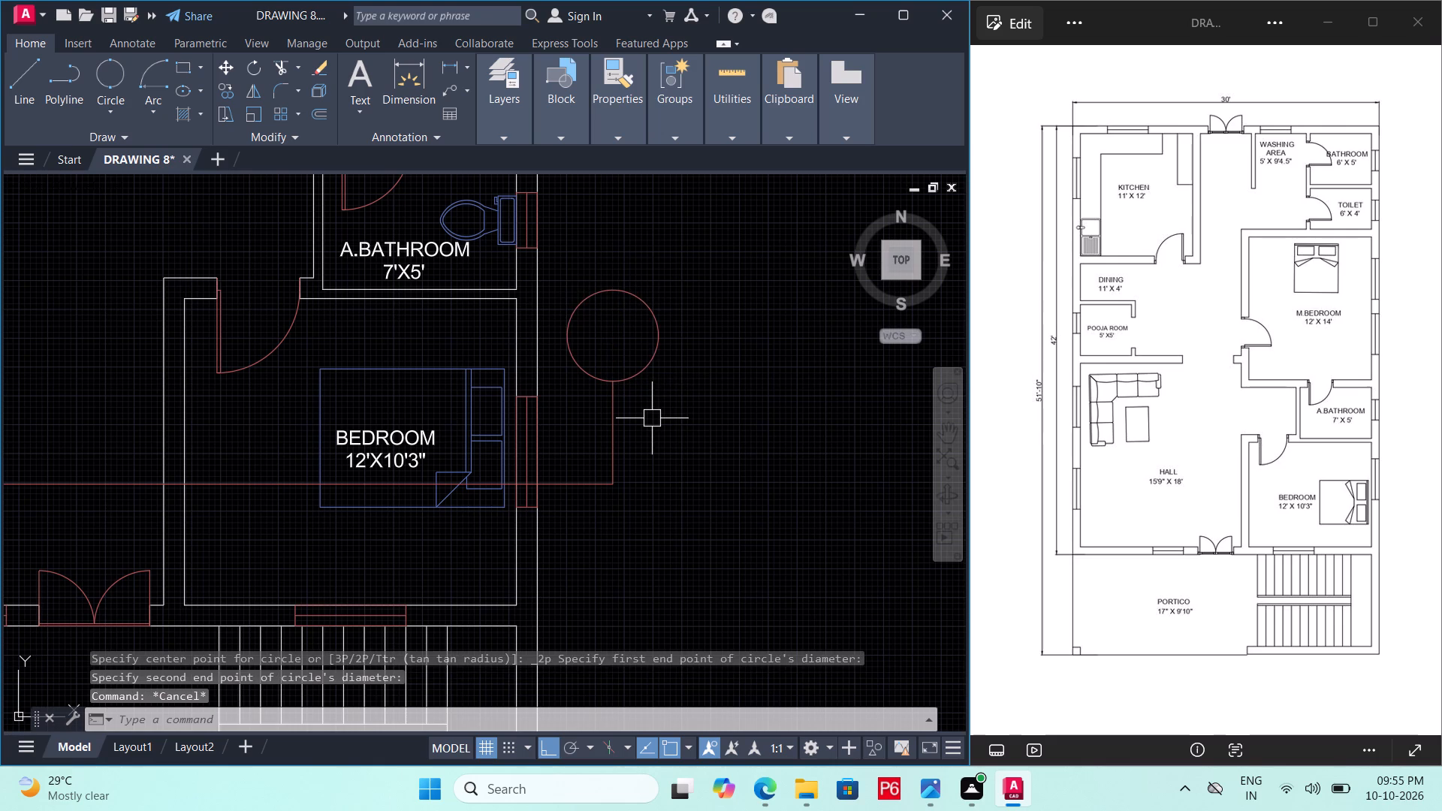
key(ctrl+s)
key(ctrl+s)
Add the multiline text "A" inside the section circle beside the Hall.
middle_drag(652, 418, 799, 458)
scroll(798, 458, down, 2)
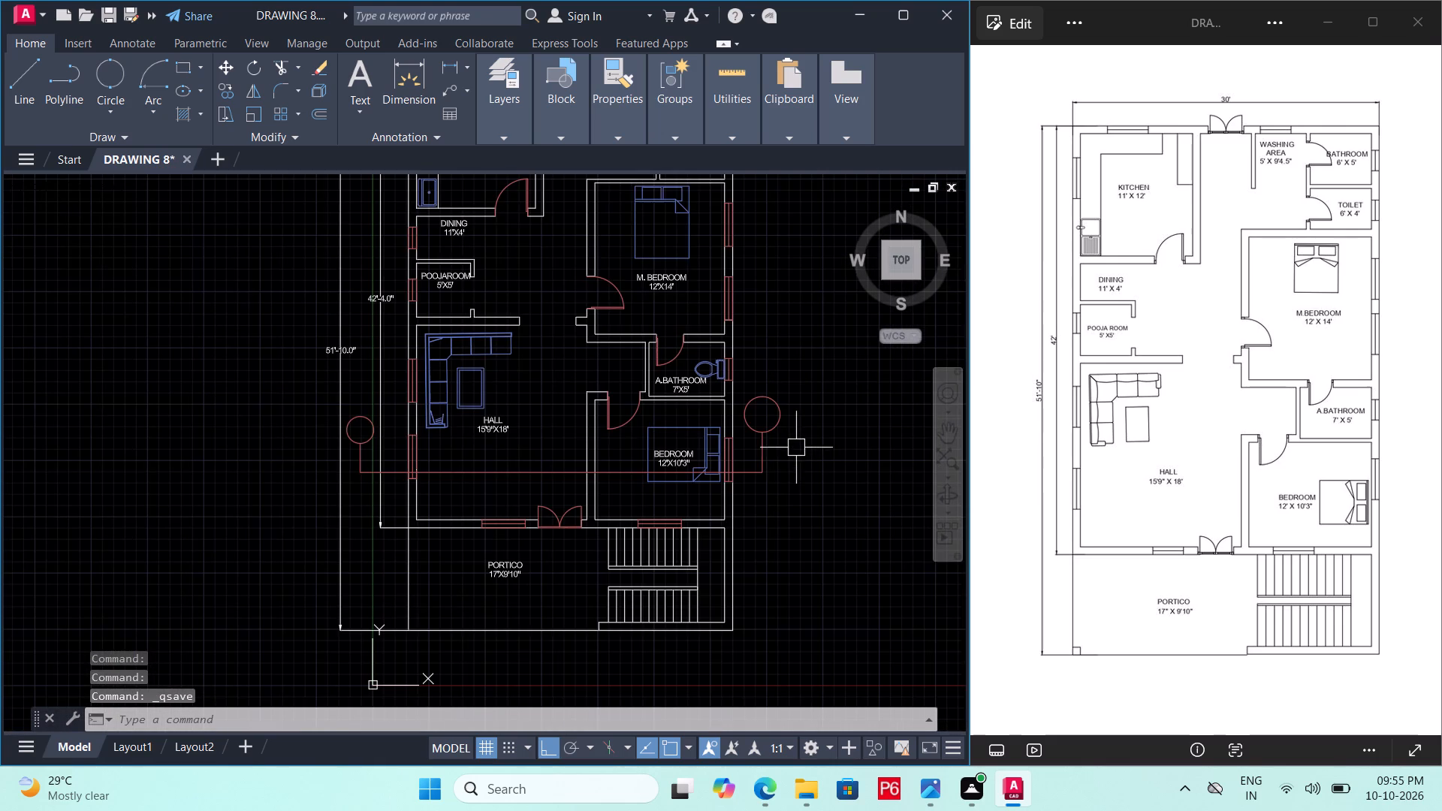
scroll(352, 430, up, 2)
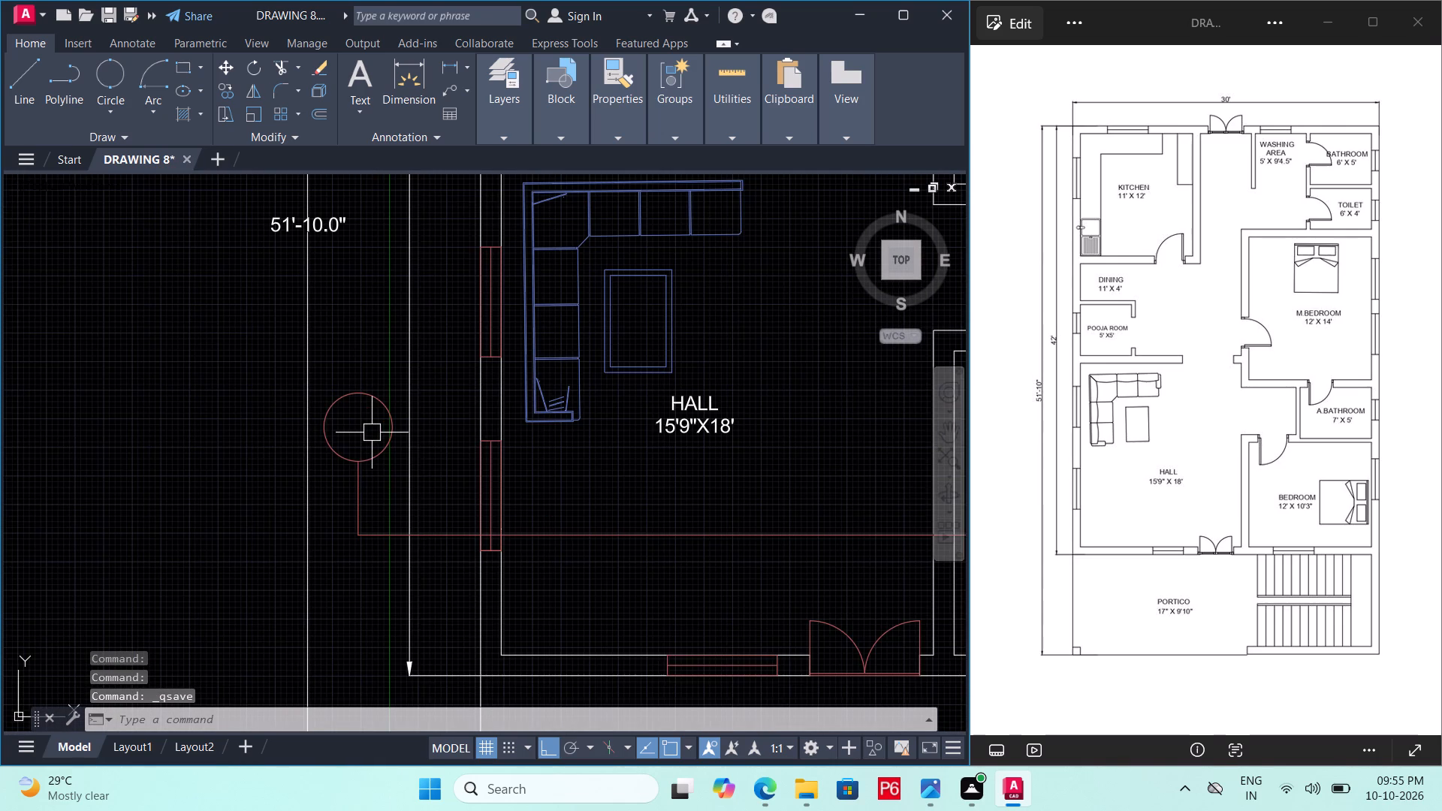
key(a)
key(Escape)
text(T)
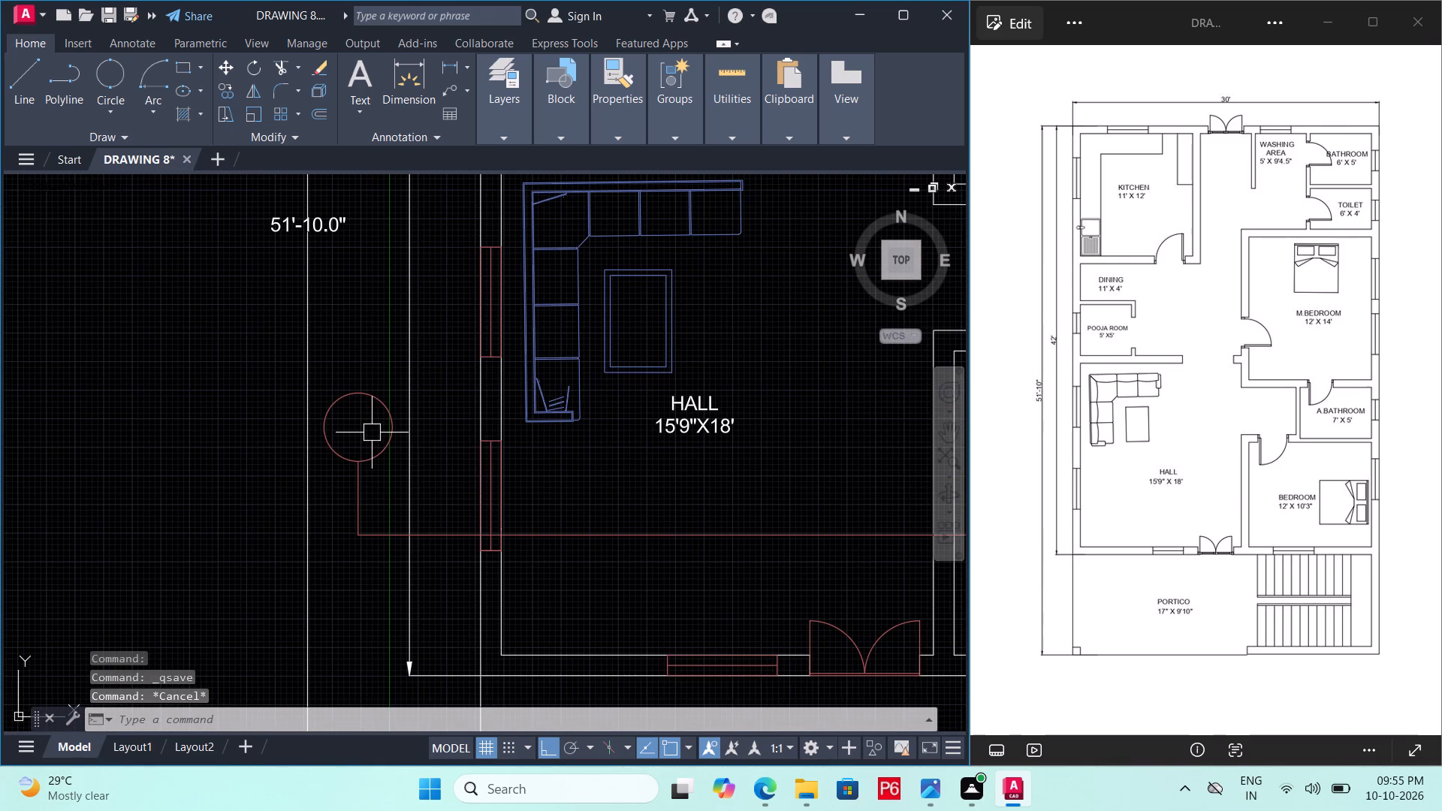
key(space)
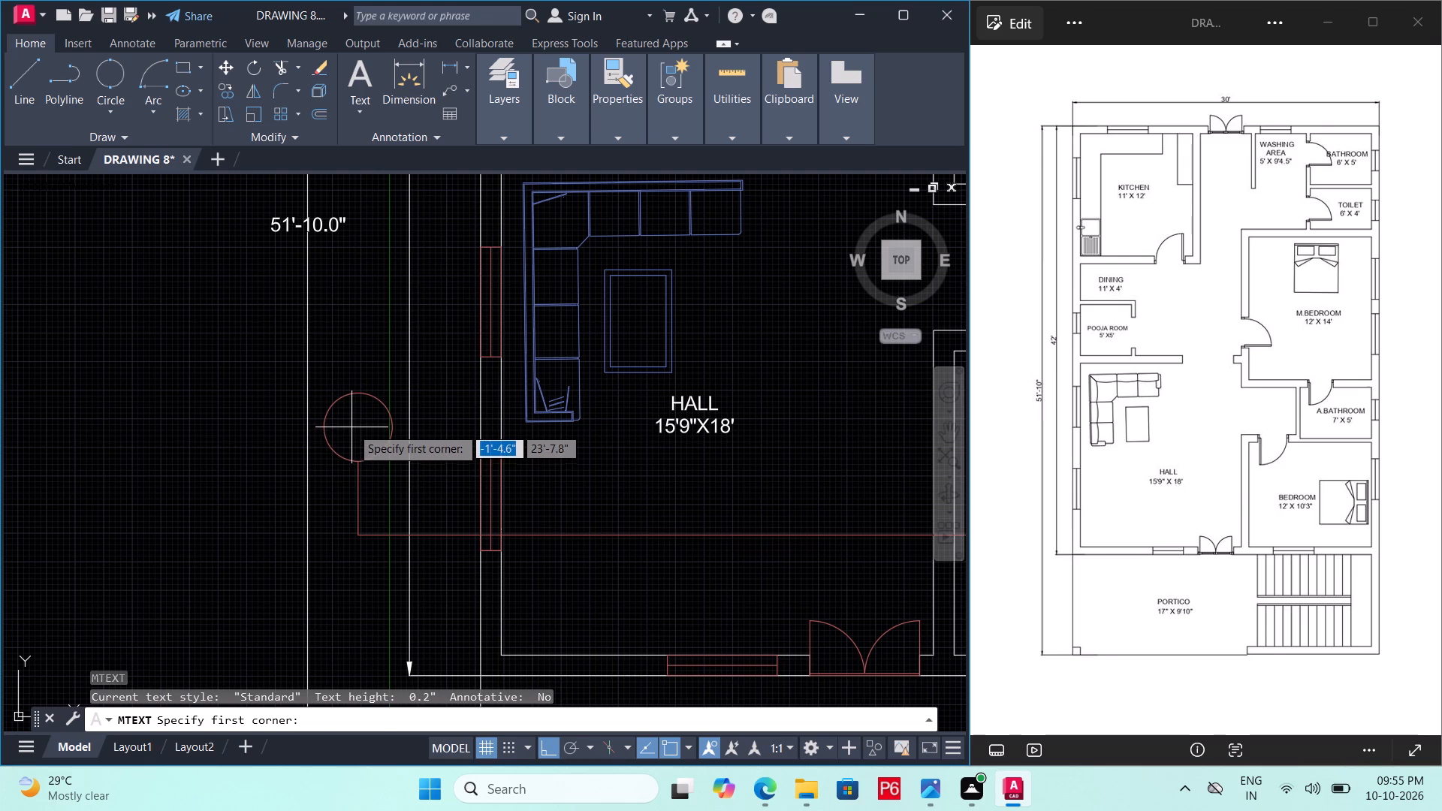
click(351, 427)
click(368, 435)
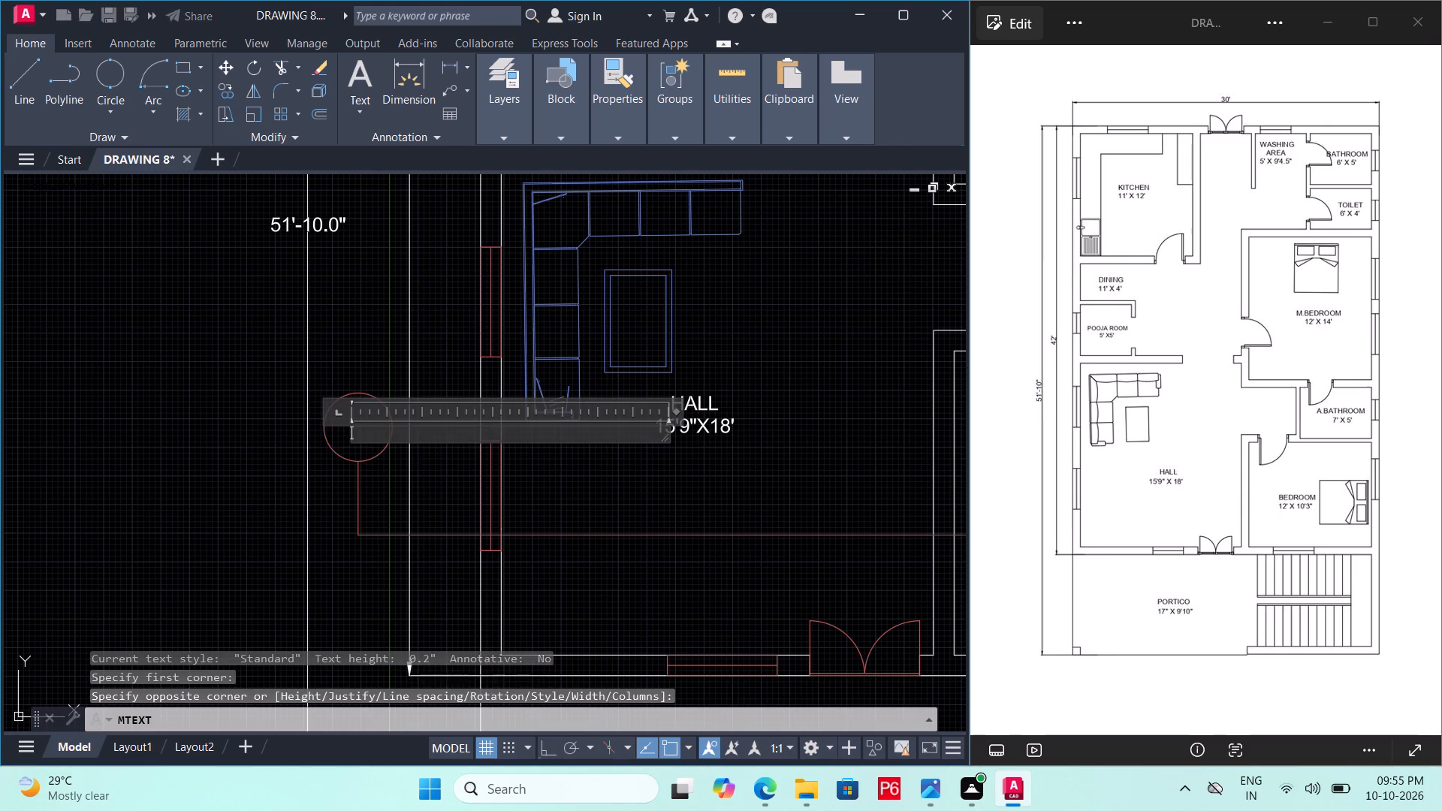
scroll(365, 436, up, 1)
key(a)
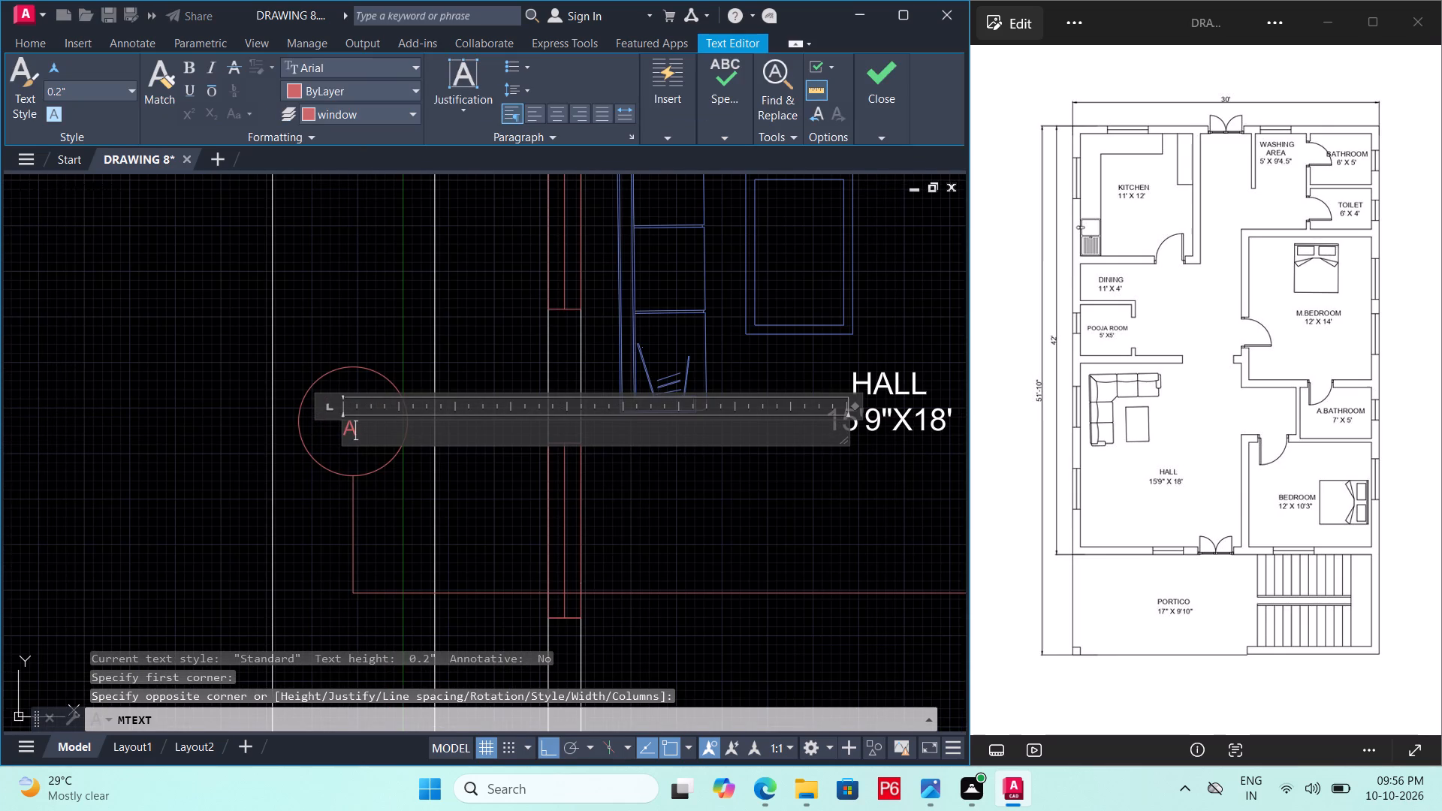
click(465, 479)
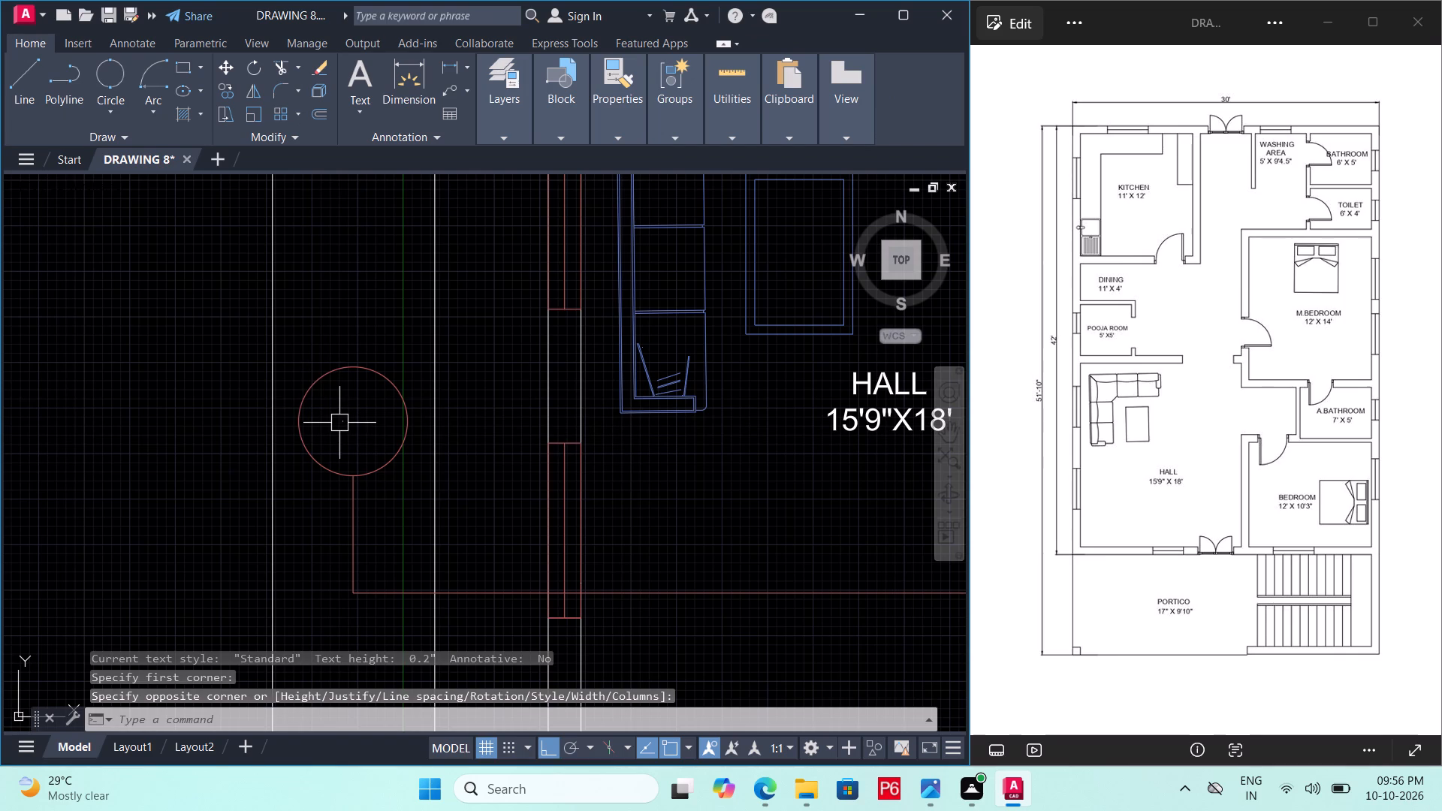
Set the text height of the section letter A to 1' in its properties.
click(341, 424)
right_click(341, 424)
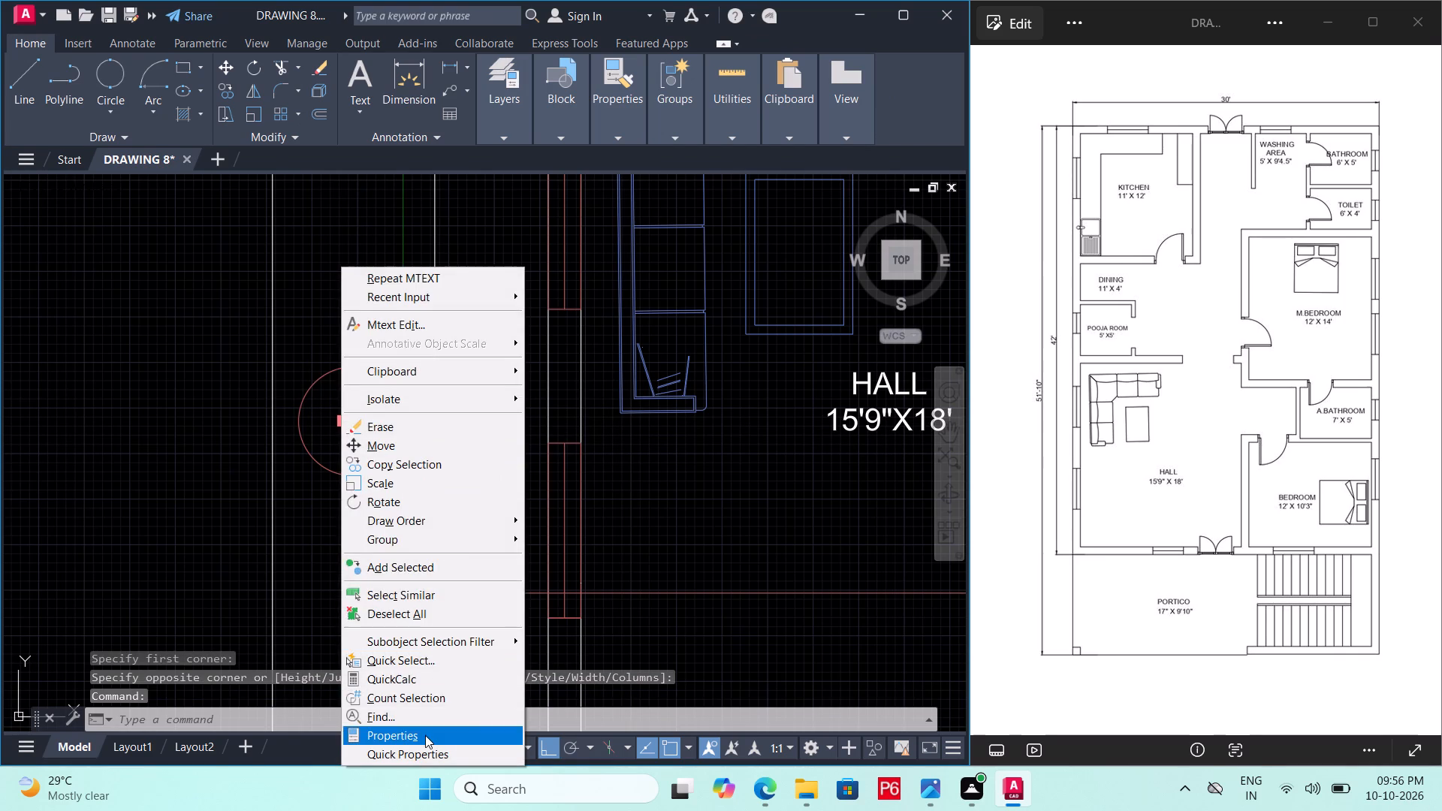
click(425, 735)
click(139, 437)
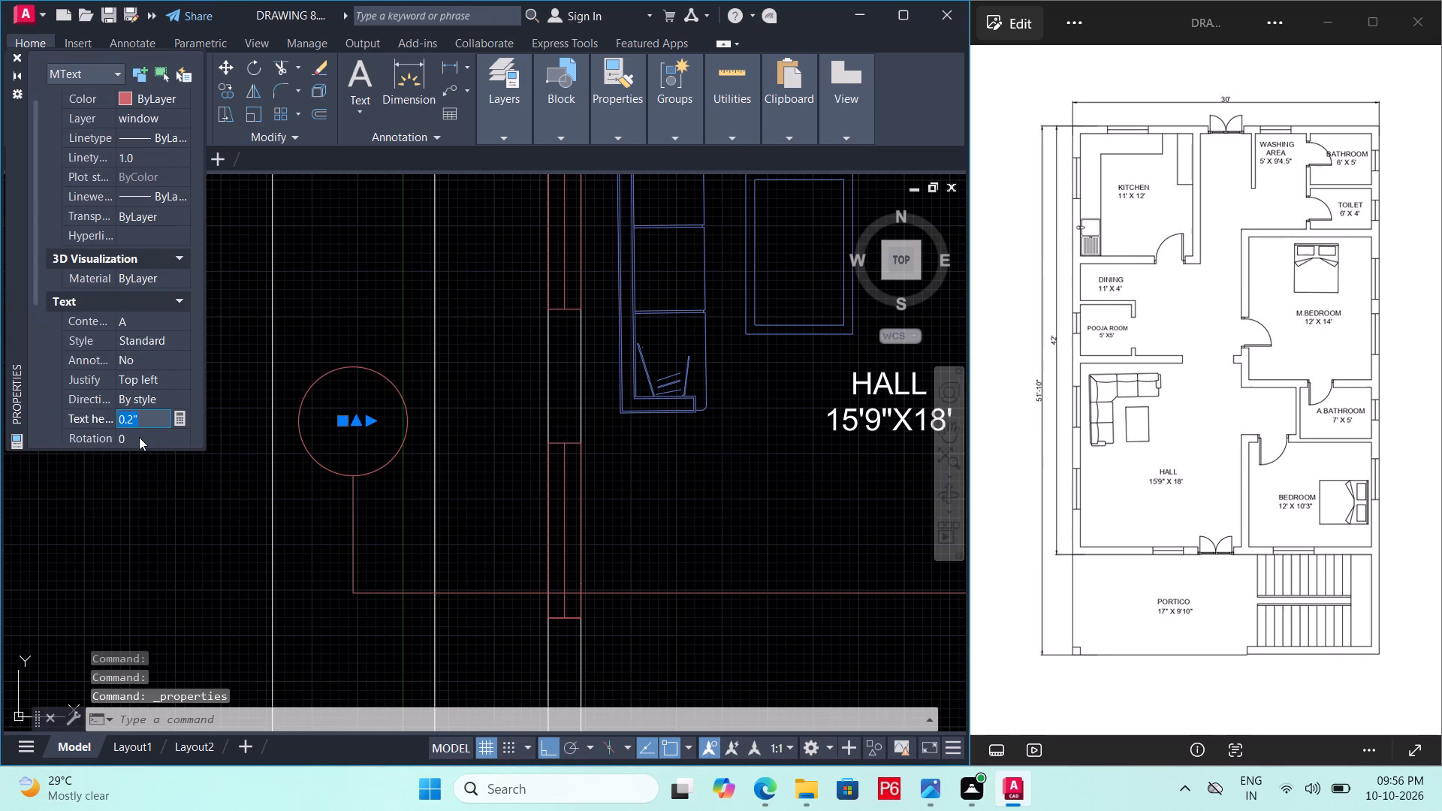
key(1)
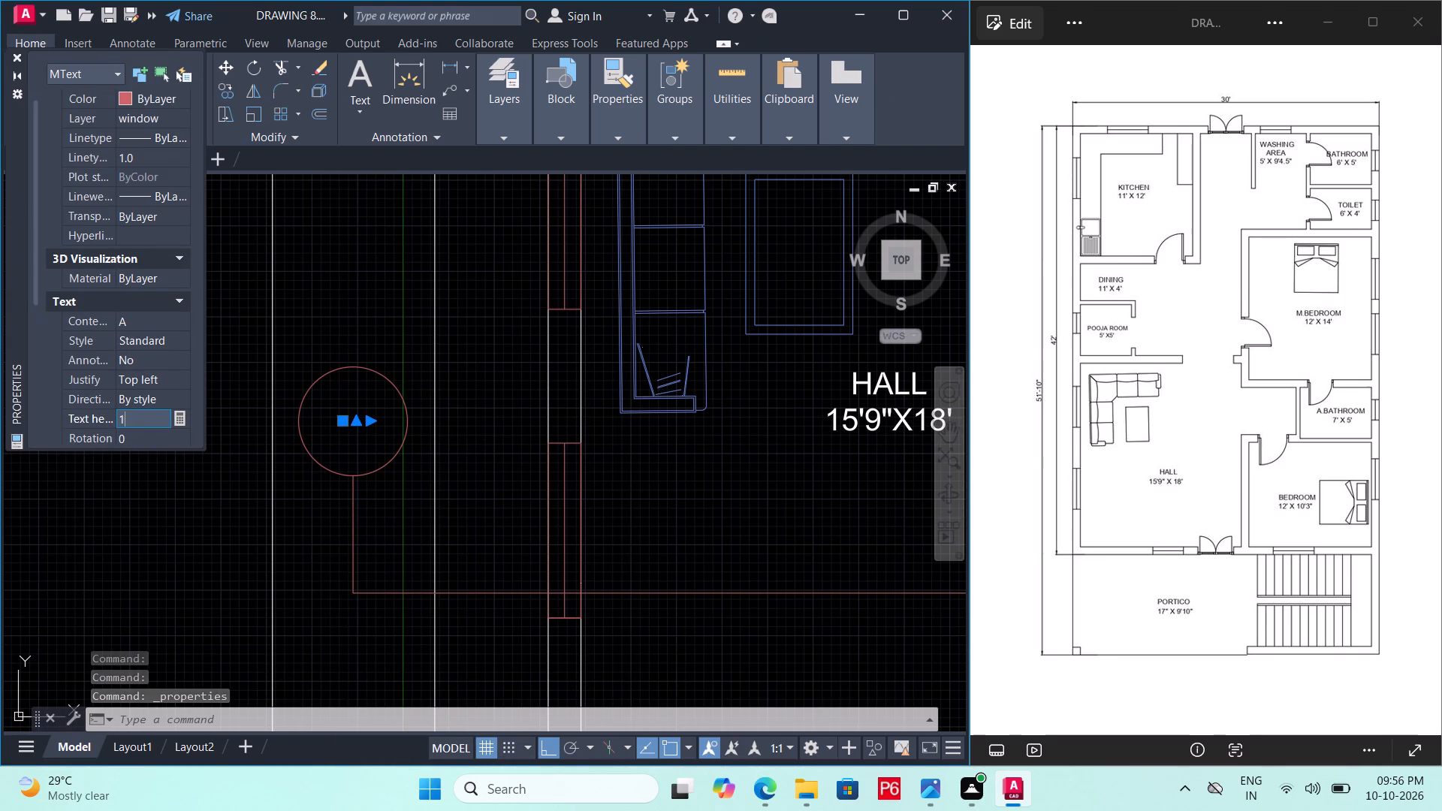
key(apostrophe)
key(Return)
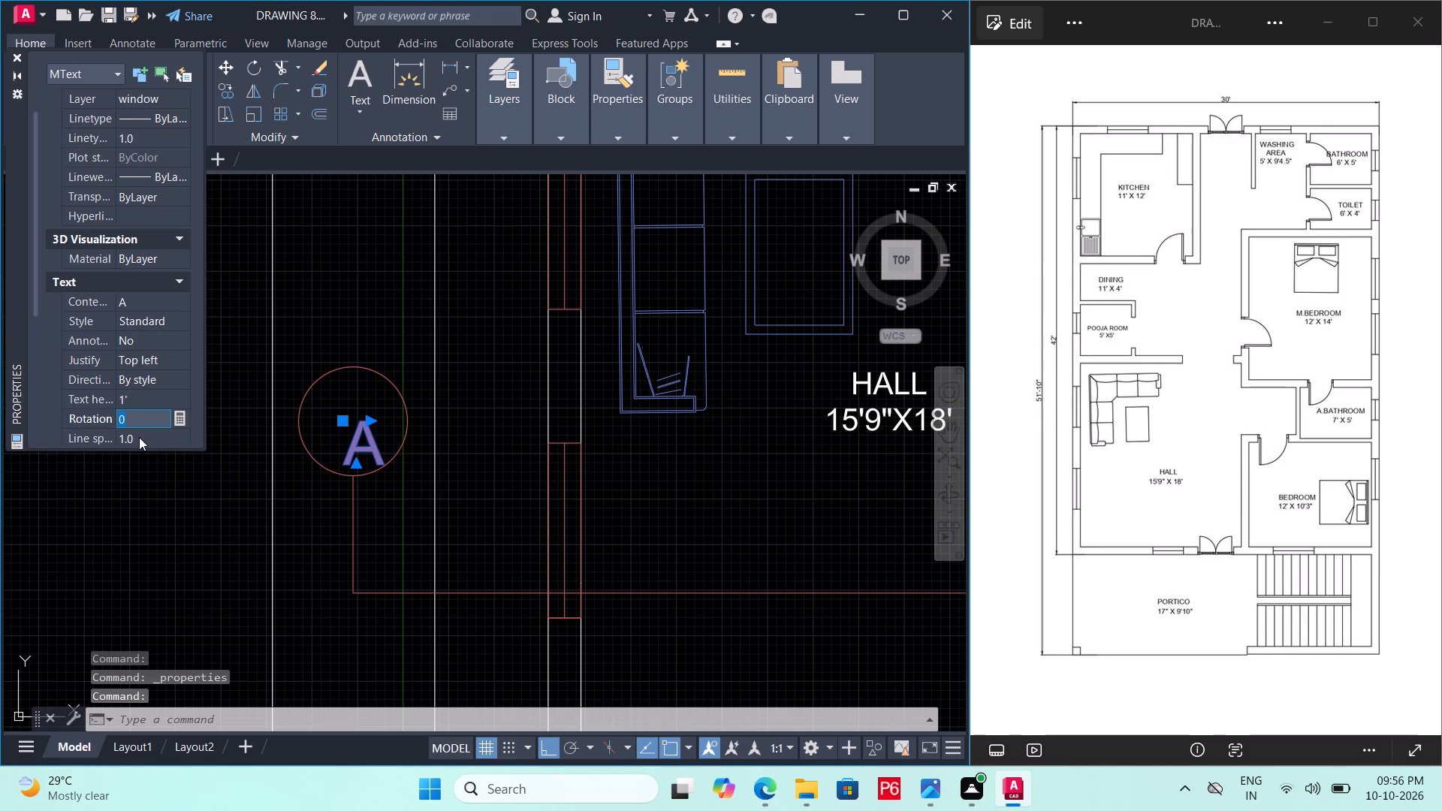
key(Escape)
click(340, 535)
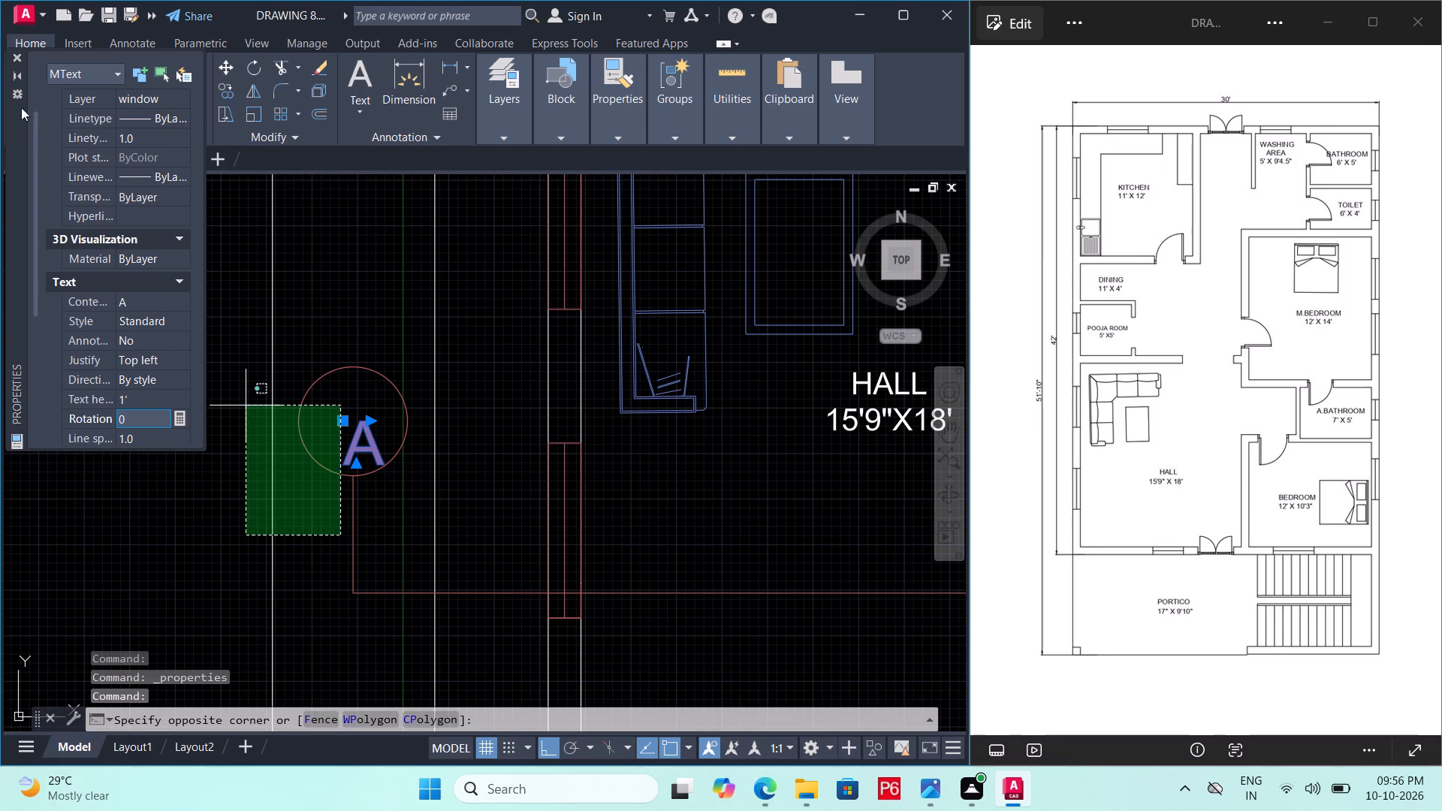
click(21, 59)
key(Escape)
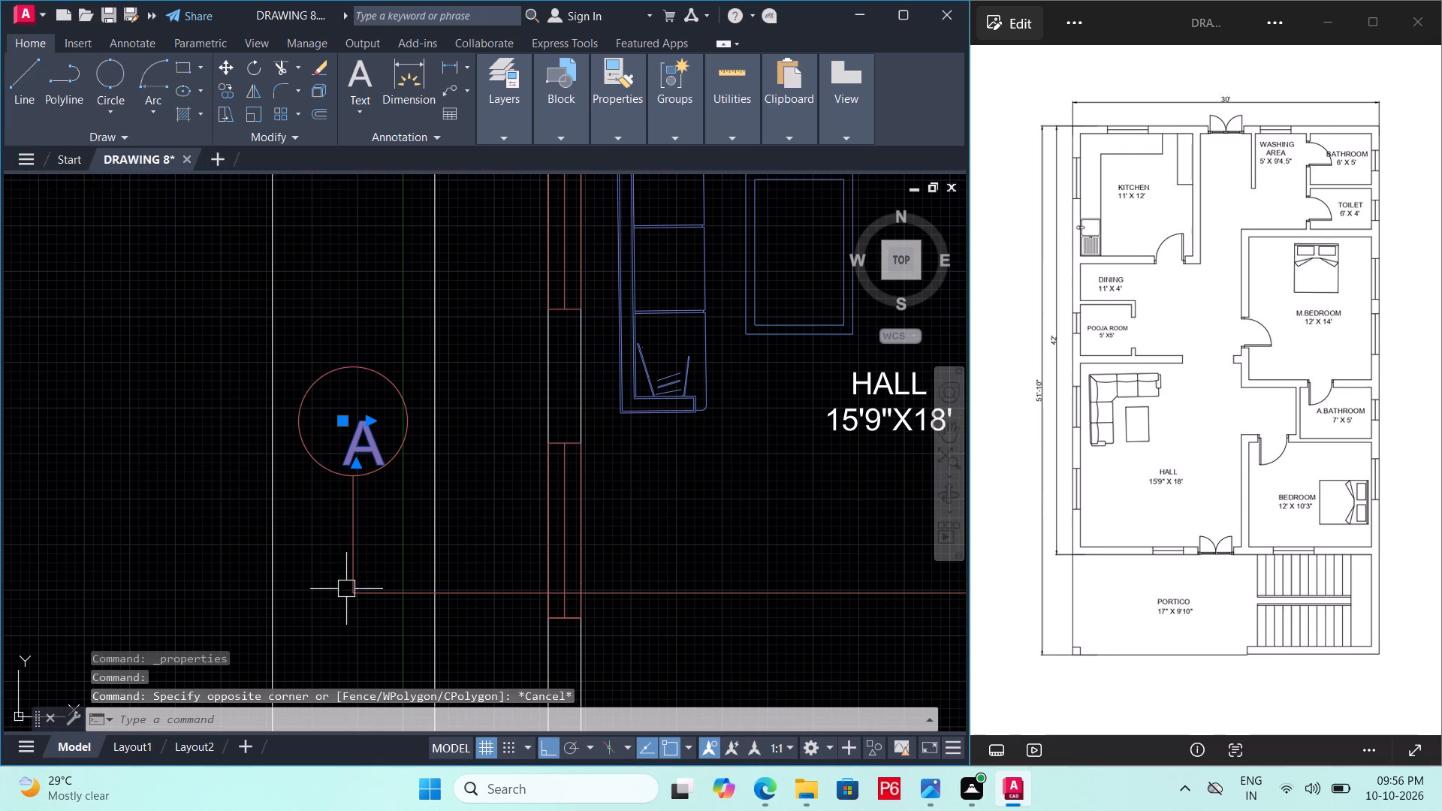
Move the letter A to the centre of its circle with Ortho off, and save the drawing.
text(M)
key(space)
click(352, 439)
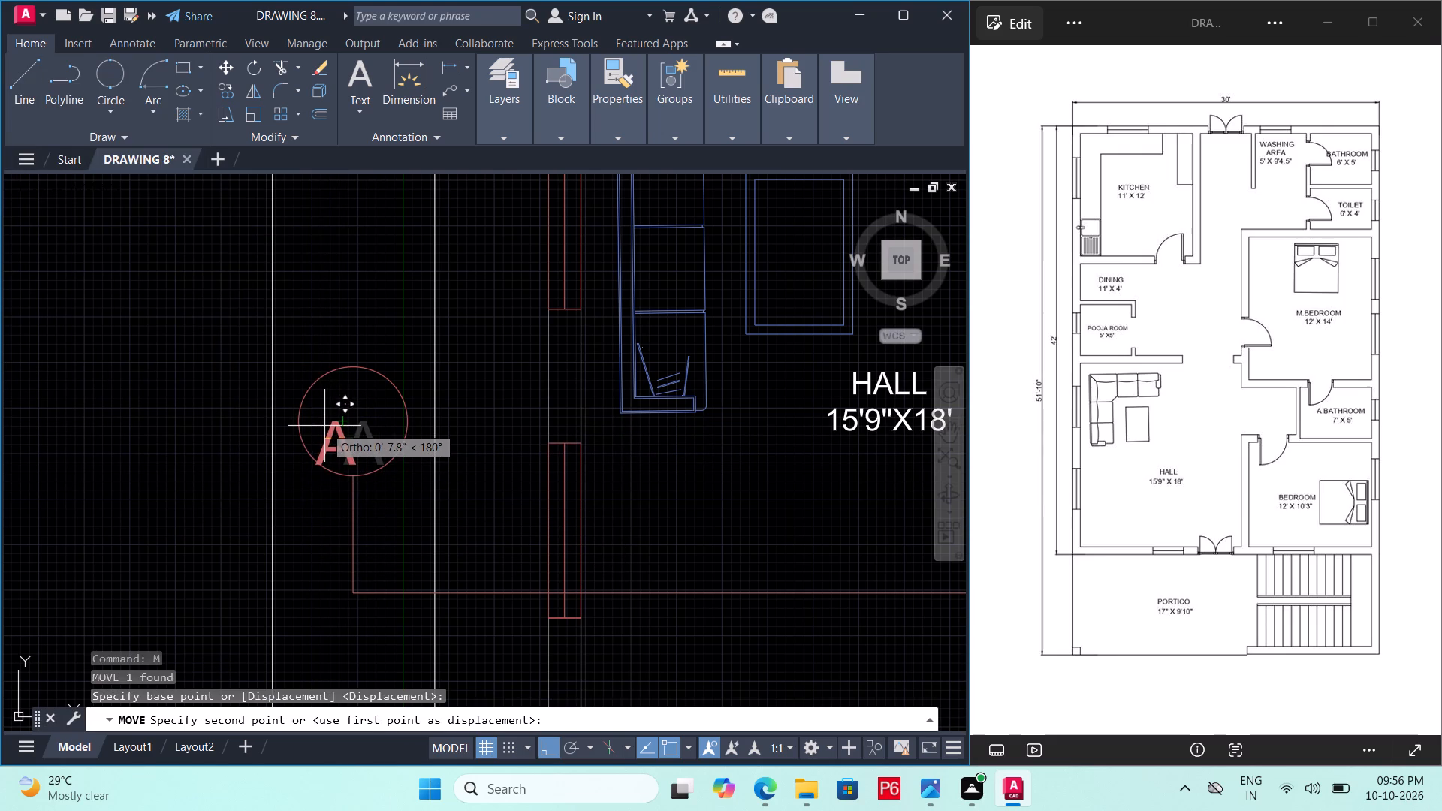
key(F8)
scroll(334, 415, up, 1)
click(340, 422)
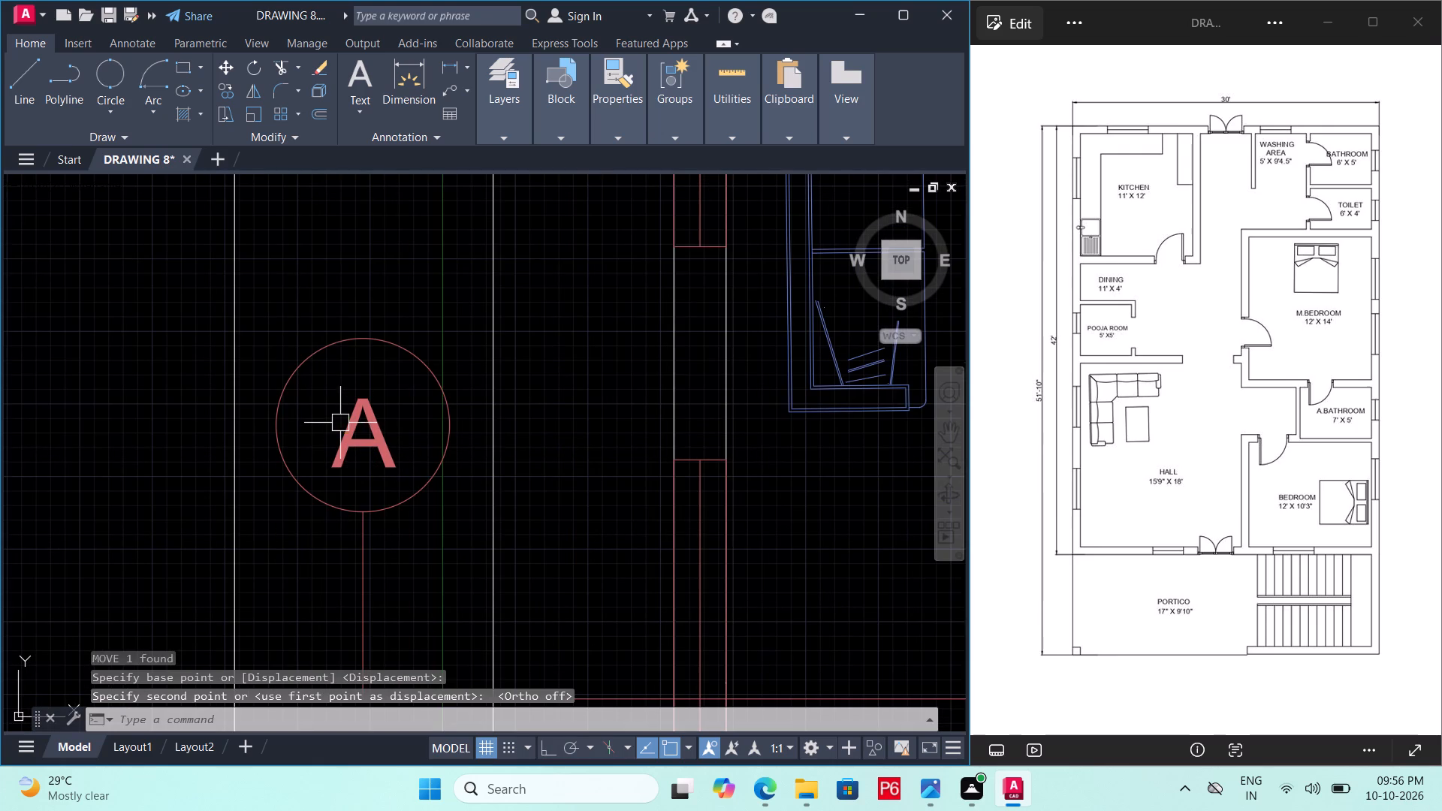
key(ctrl+s)
key(ctrl+s)
Copy the section letter A from the Hall-side circle into the centre of the Bedroom-side circle, and save the drawing.
scroll(276, 544, down, 2)
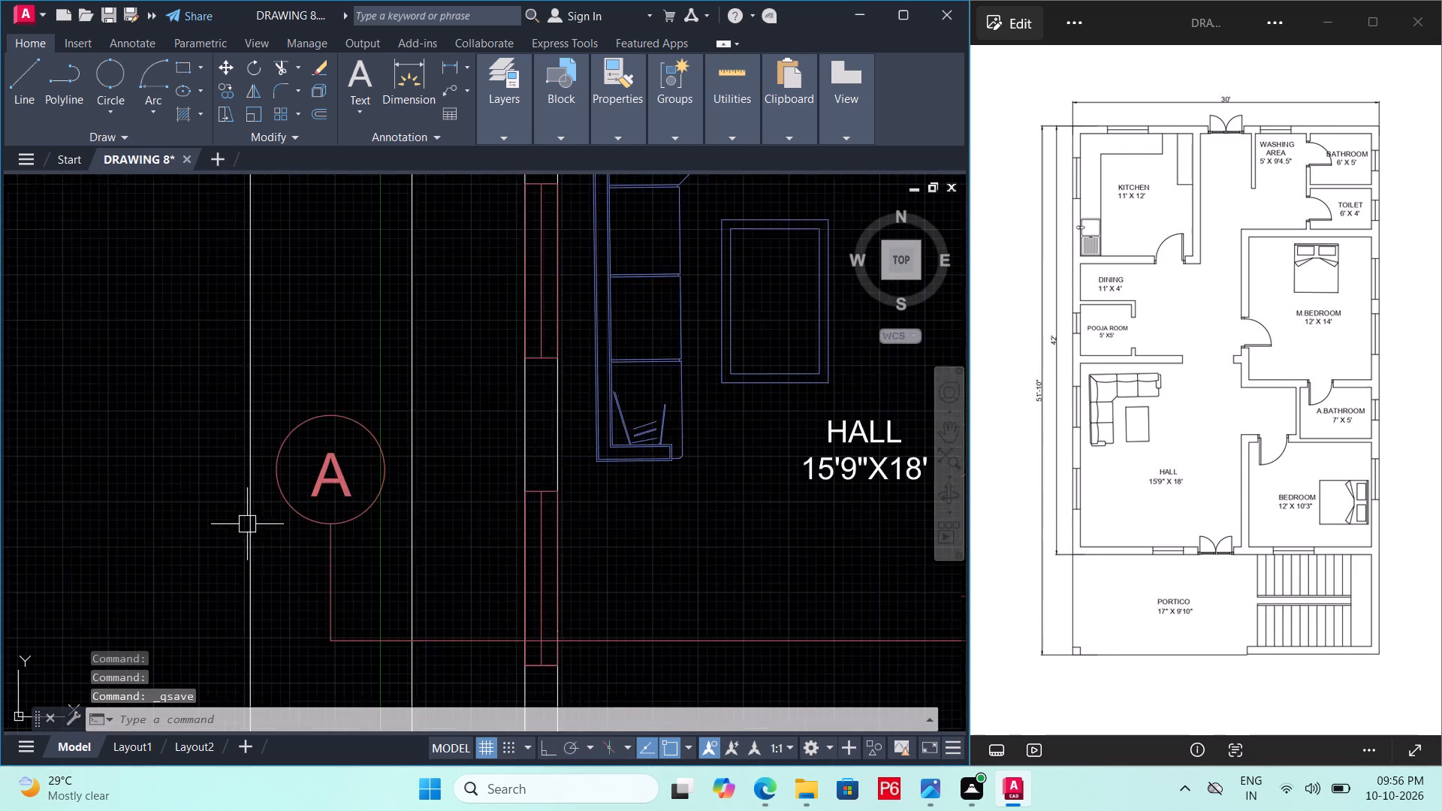
click(300, 488)
text(CO)
key(space)
click(300, 488)
middle_drag(540, 499, 0, 558)
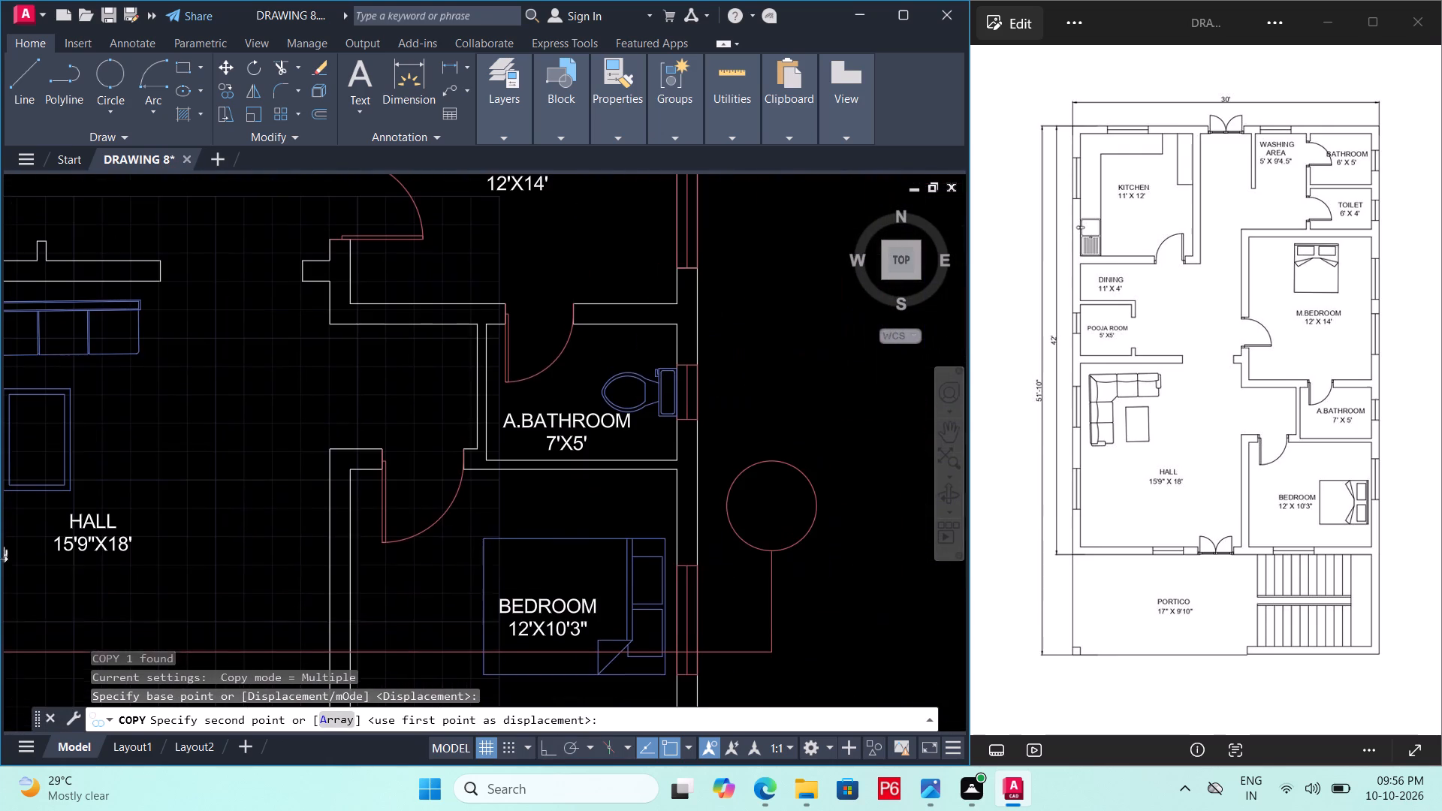
click(777, 513)
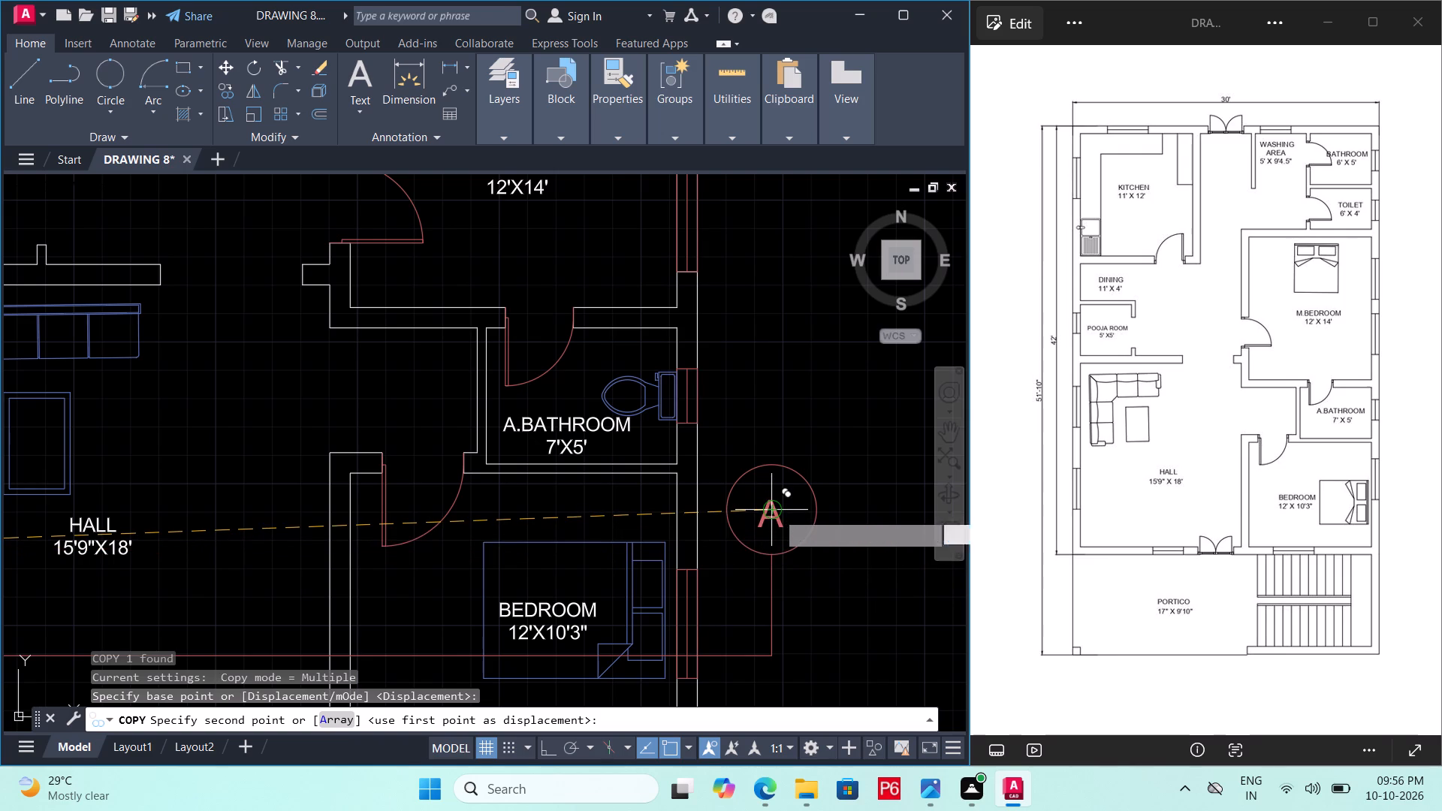
scroll(774, 559, down, 2)
key(ctrl+s)
key(ctrl+s)
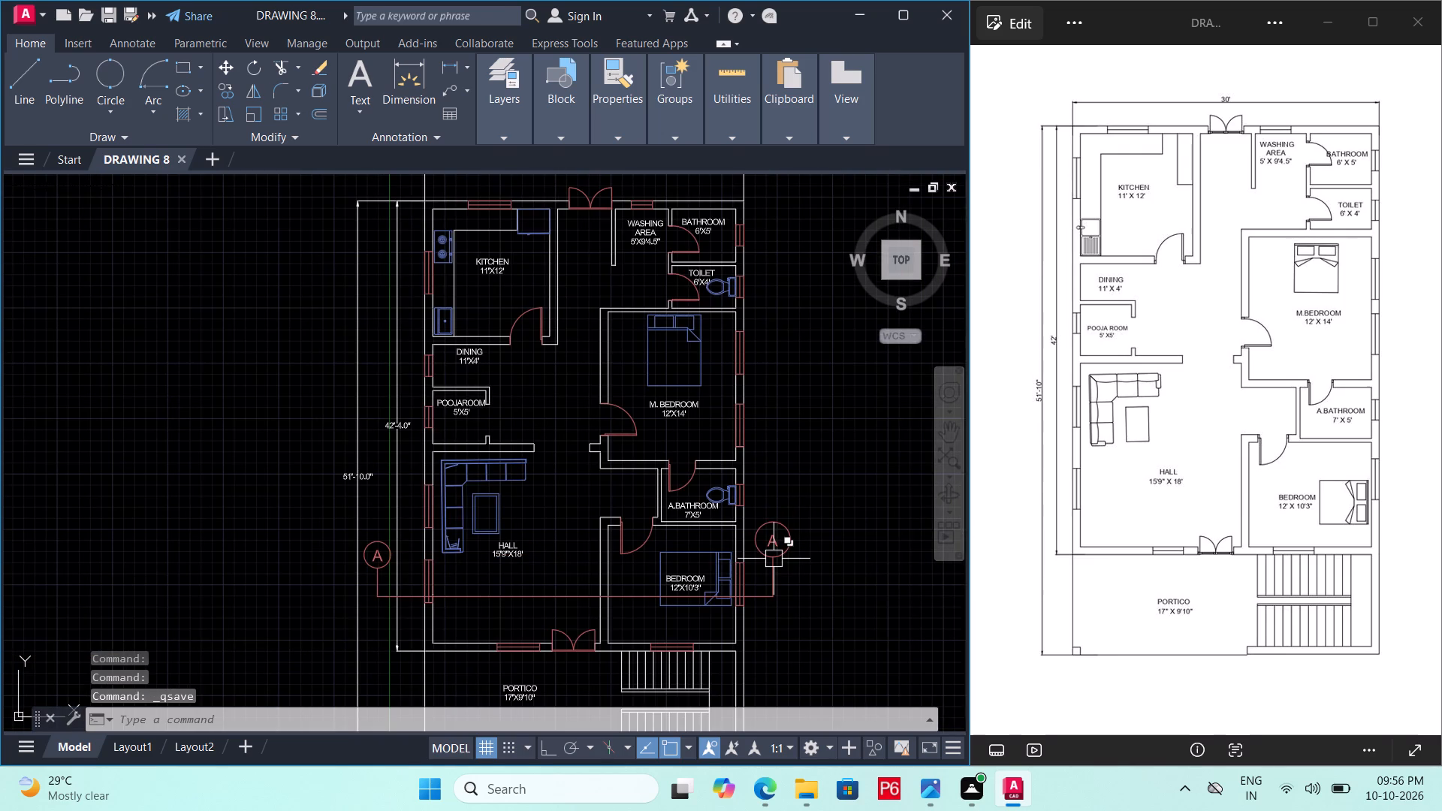
With Ortho on, draw vertical construction lines along both faces of the Hall's outer wall where the section line crosses it.
middle_drag(774, 558, 768, 472)
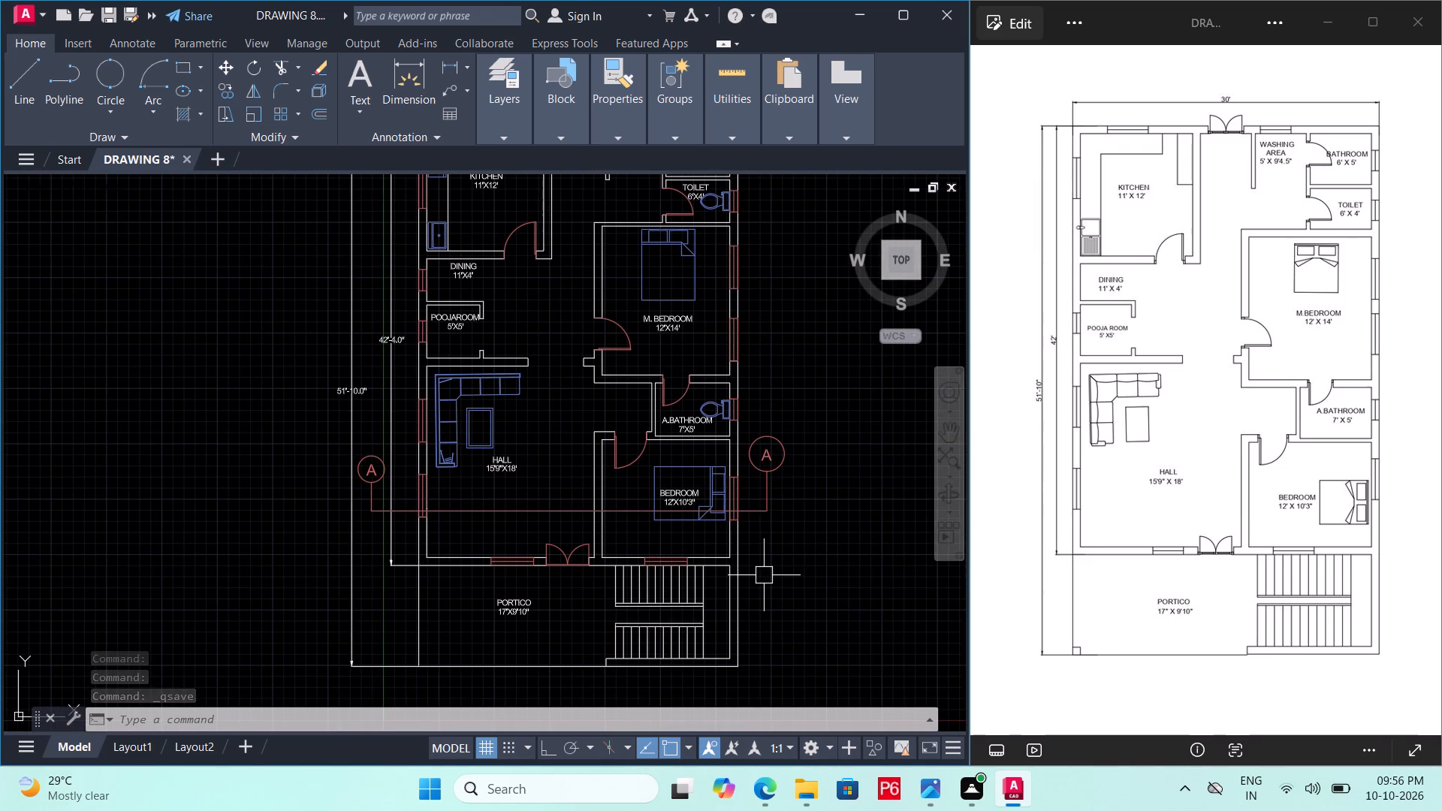
middle_drag(750, 576, 746, 493)
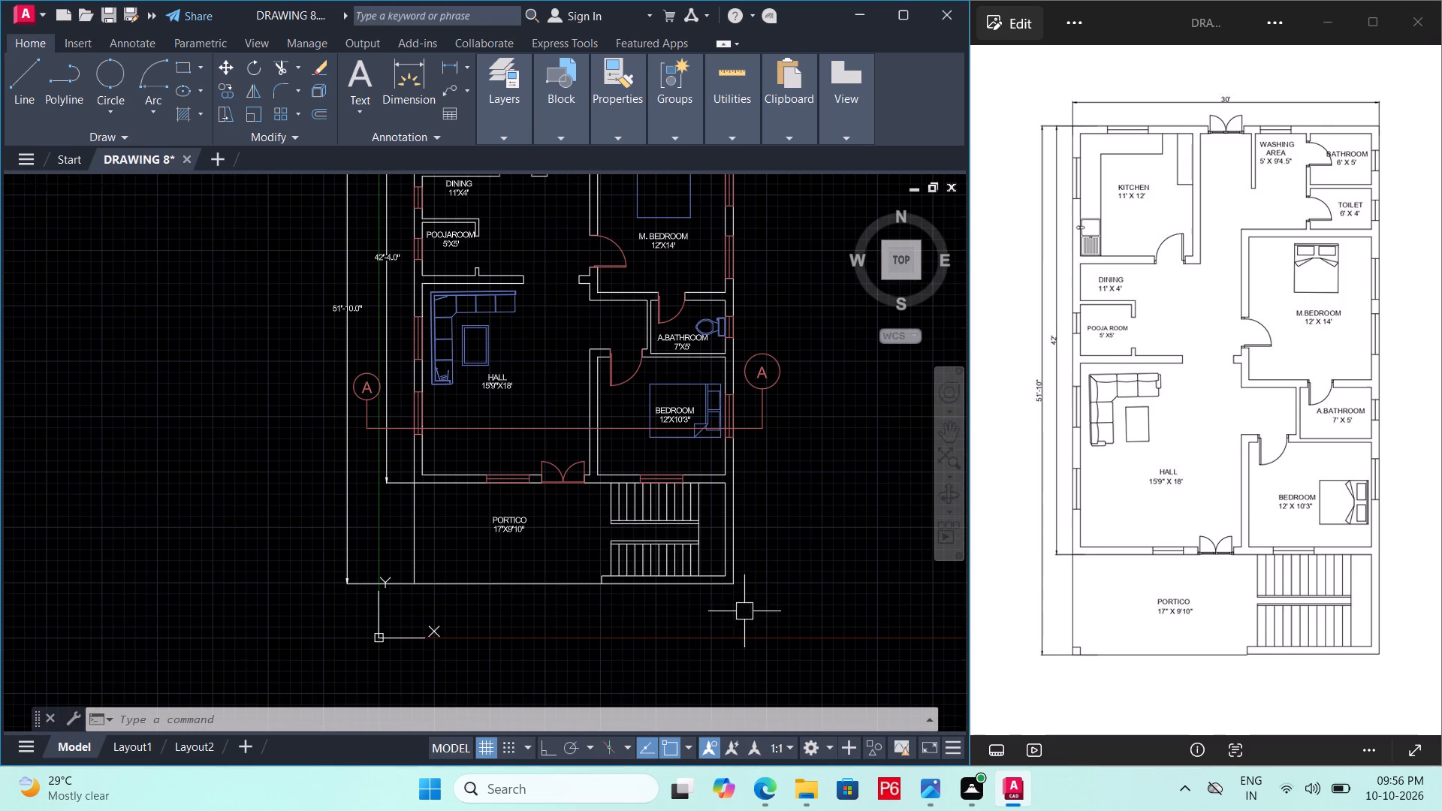
middle_drag(735, 615, 741, 560)
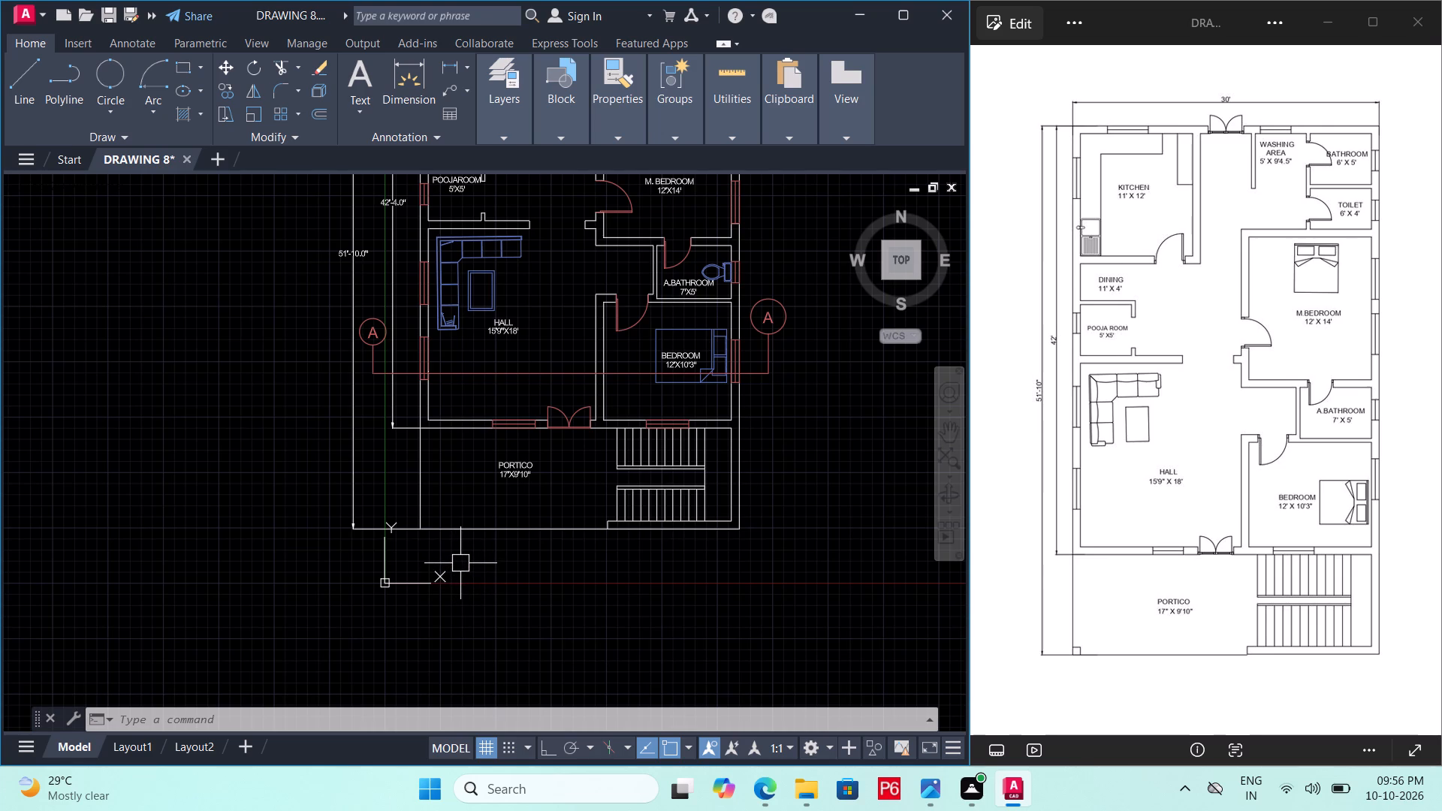
scroll(466, 290, up, 2)
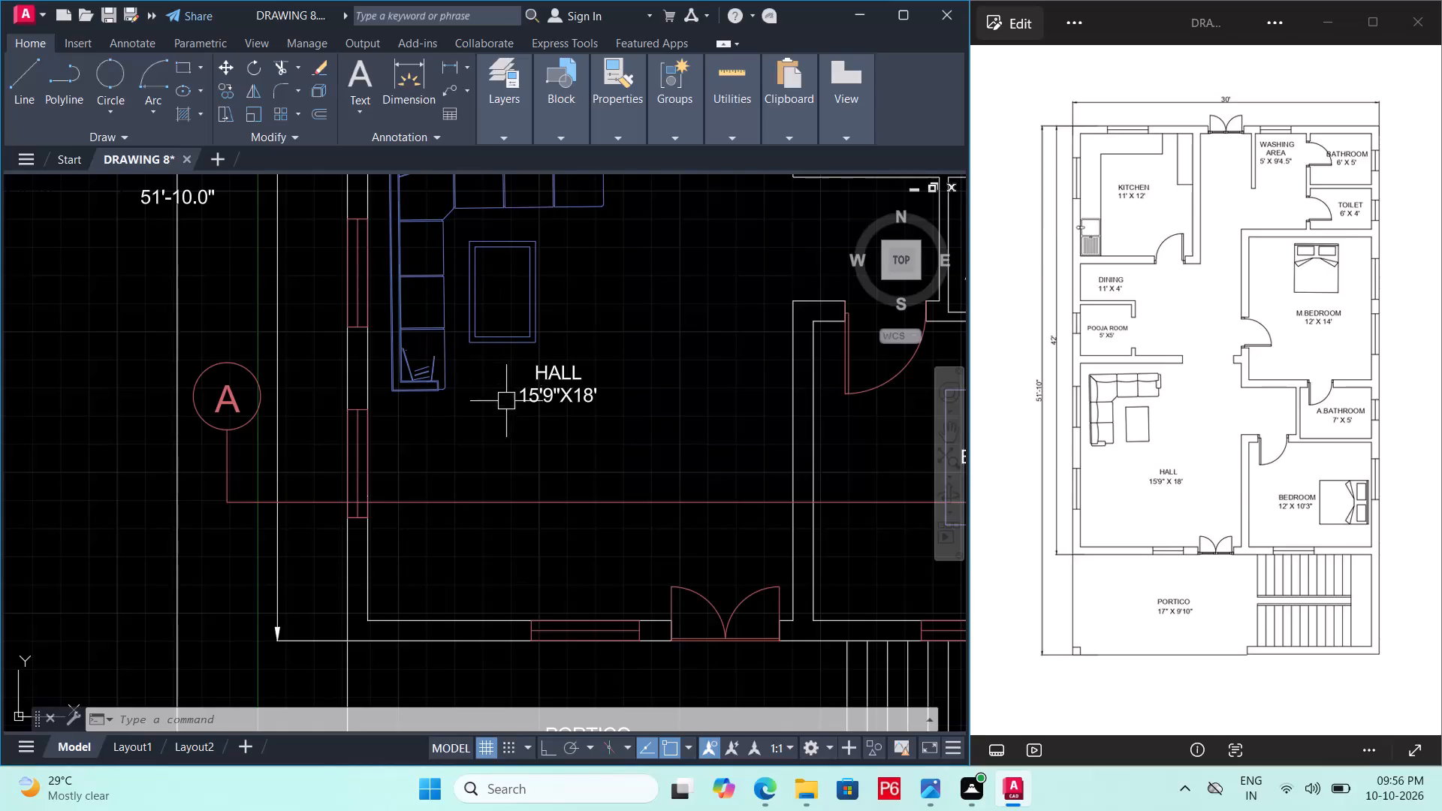
middle_drag(509, 458, 478, 427)
text(XL)
key(space)
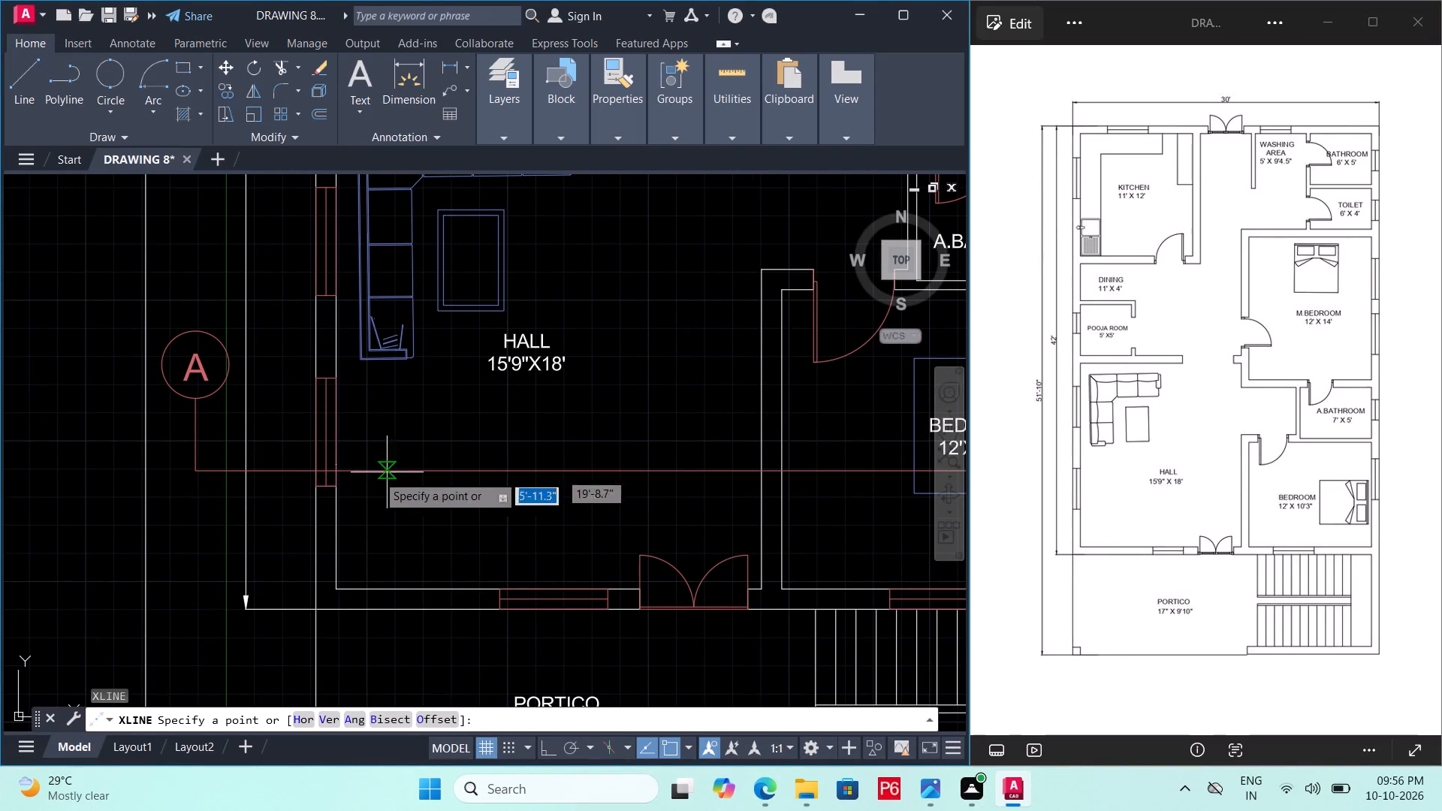
click(310, 497)
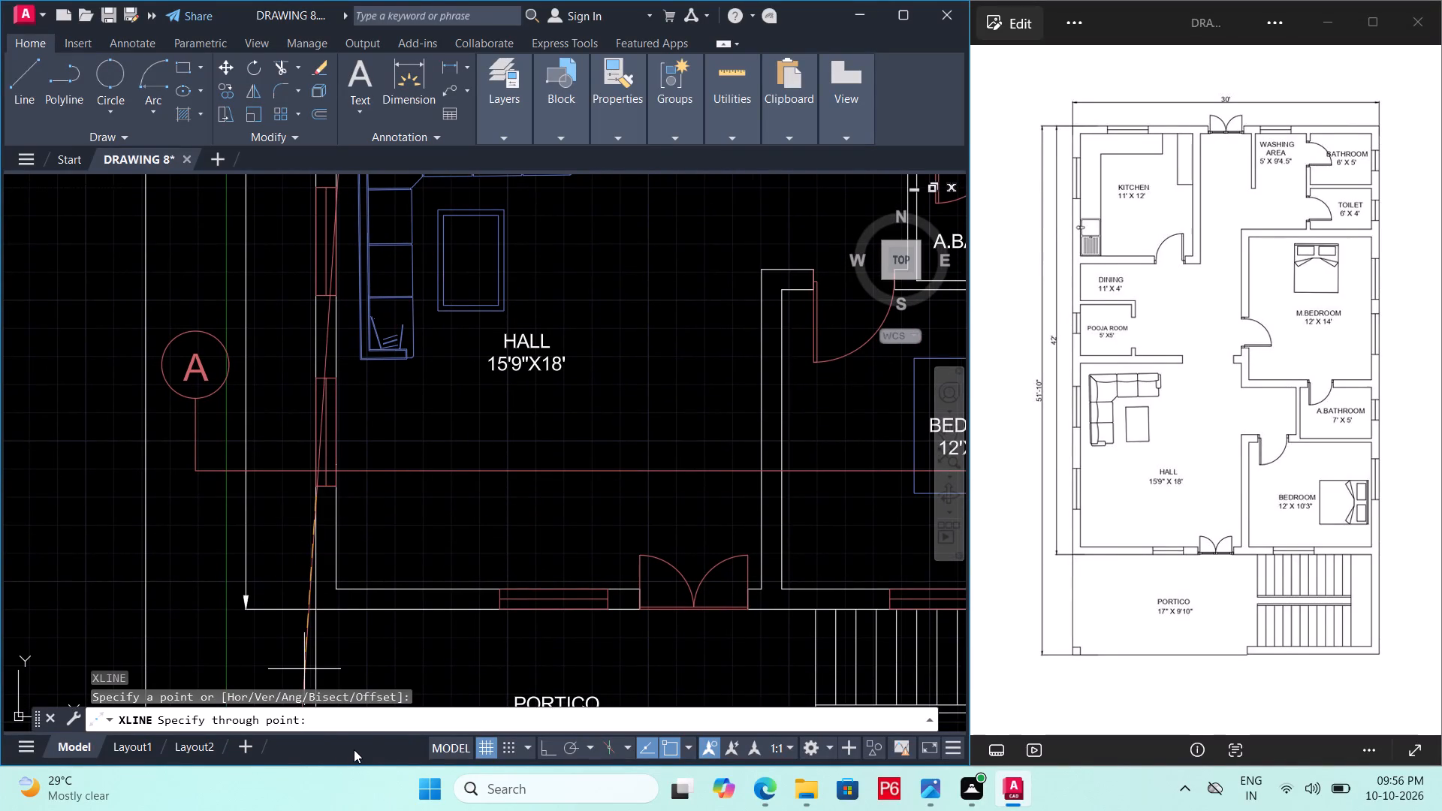
key(F8)
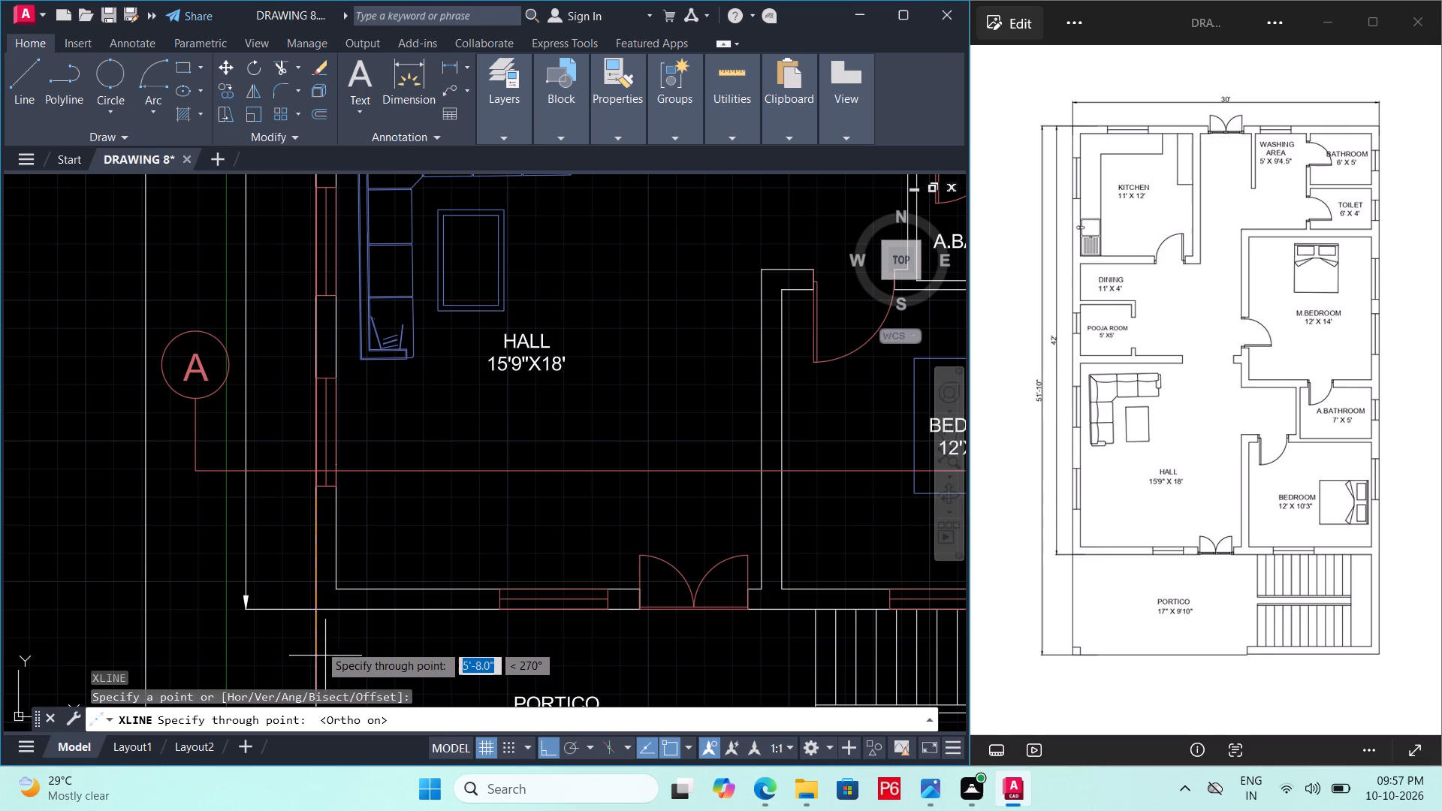
click(318, 642)
key(space)
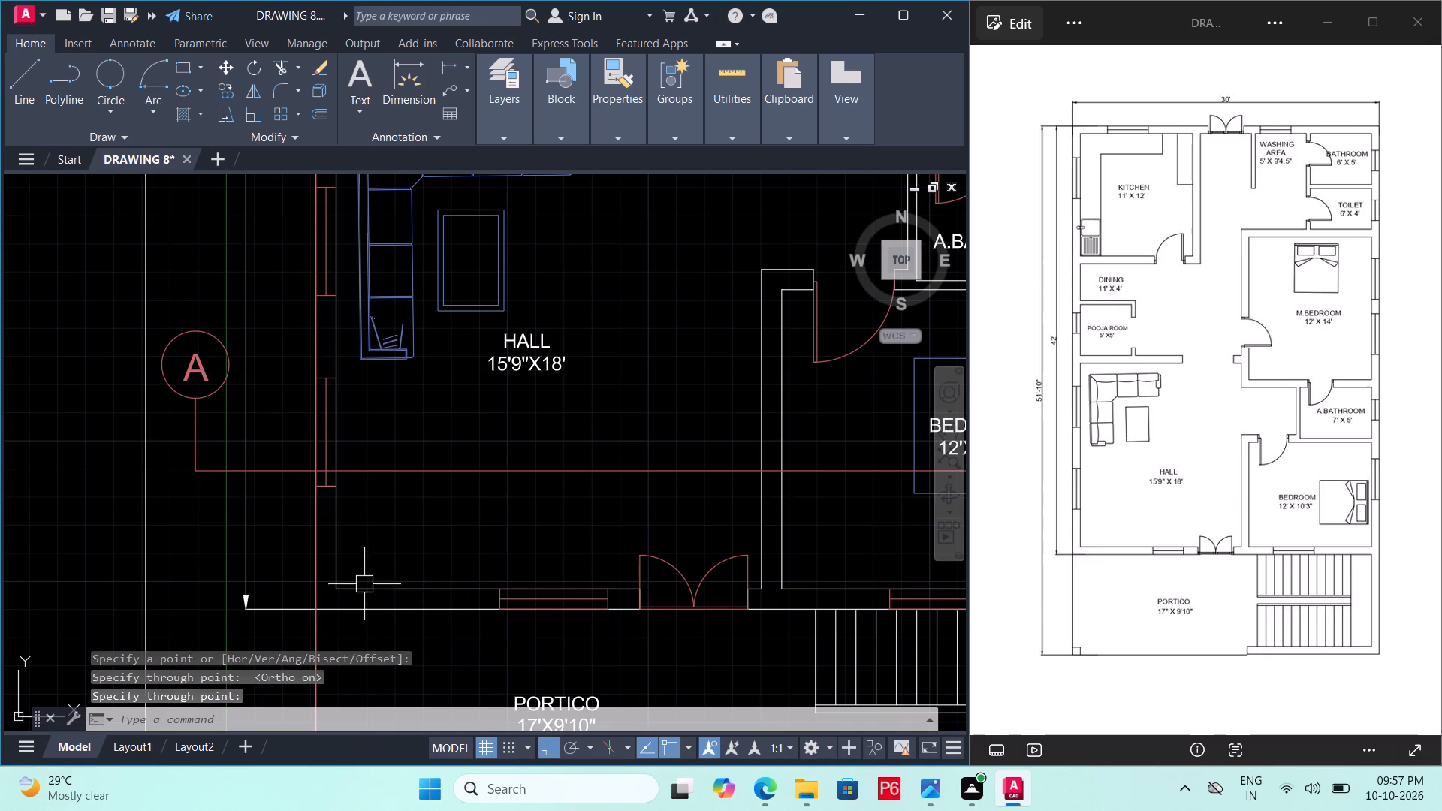
key(space)
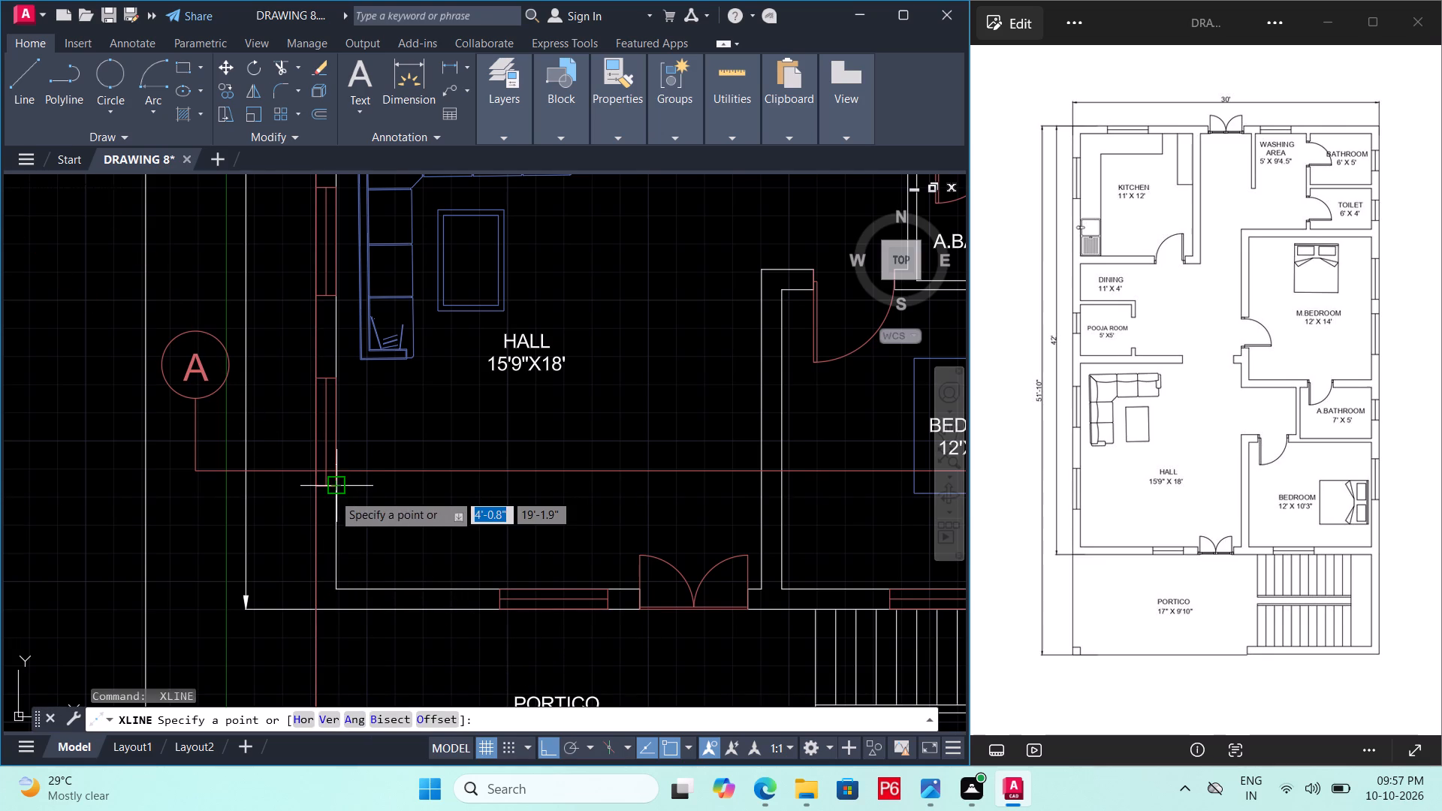
click(333, 493)
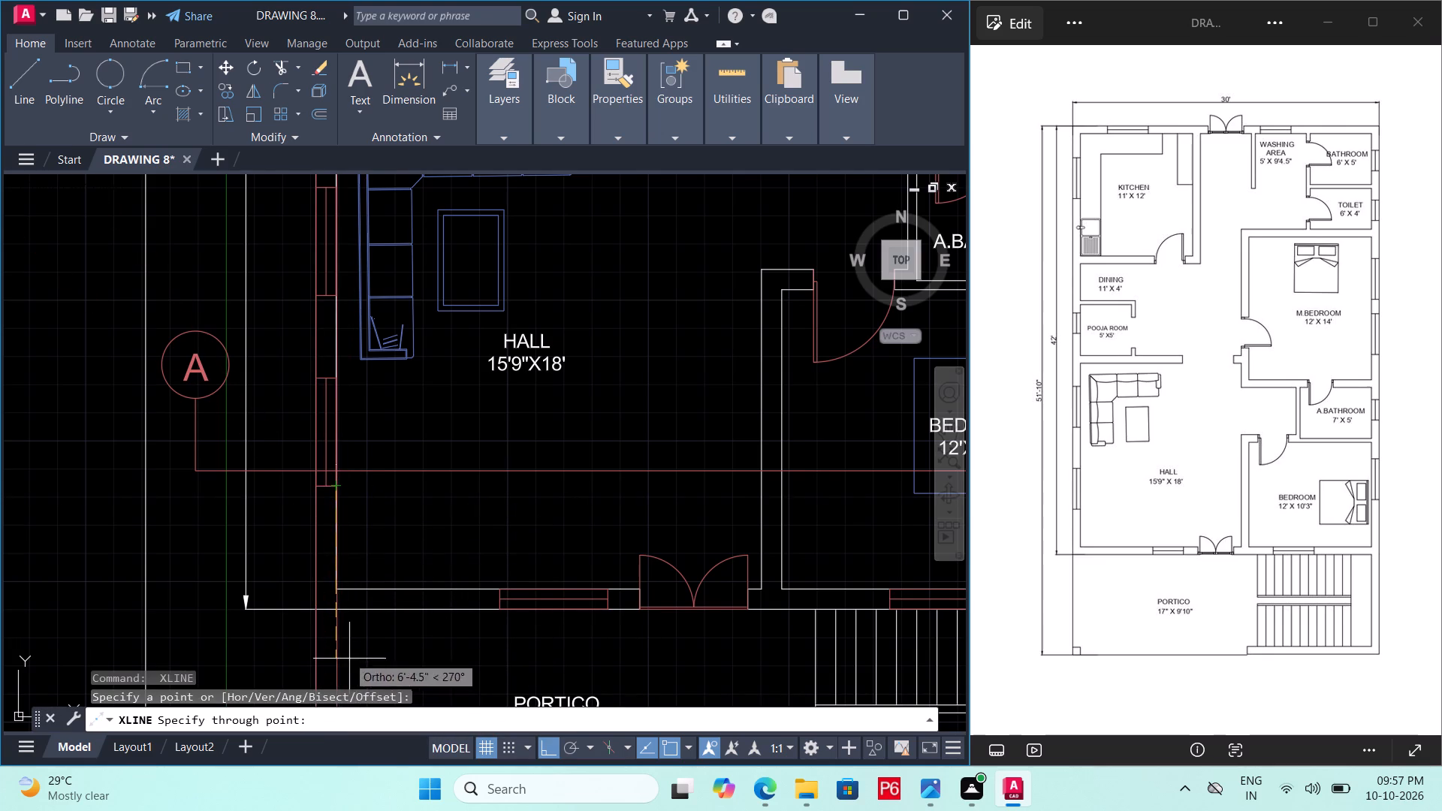
click(342, 648)
key(space)
Draw a vertical construction line along the Hall-side face of the wall between the Hall and the Bedroom.
middle_drag(524, 627, 511, 551)
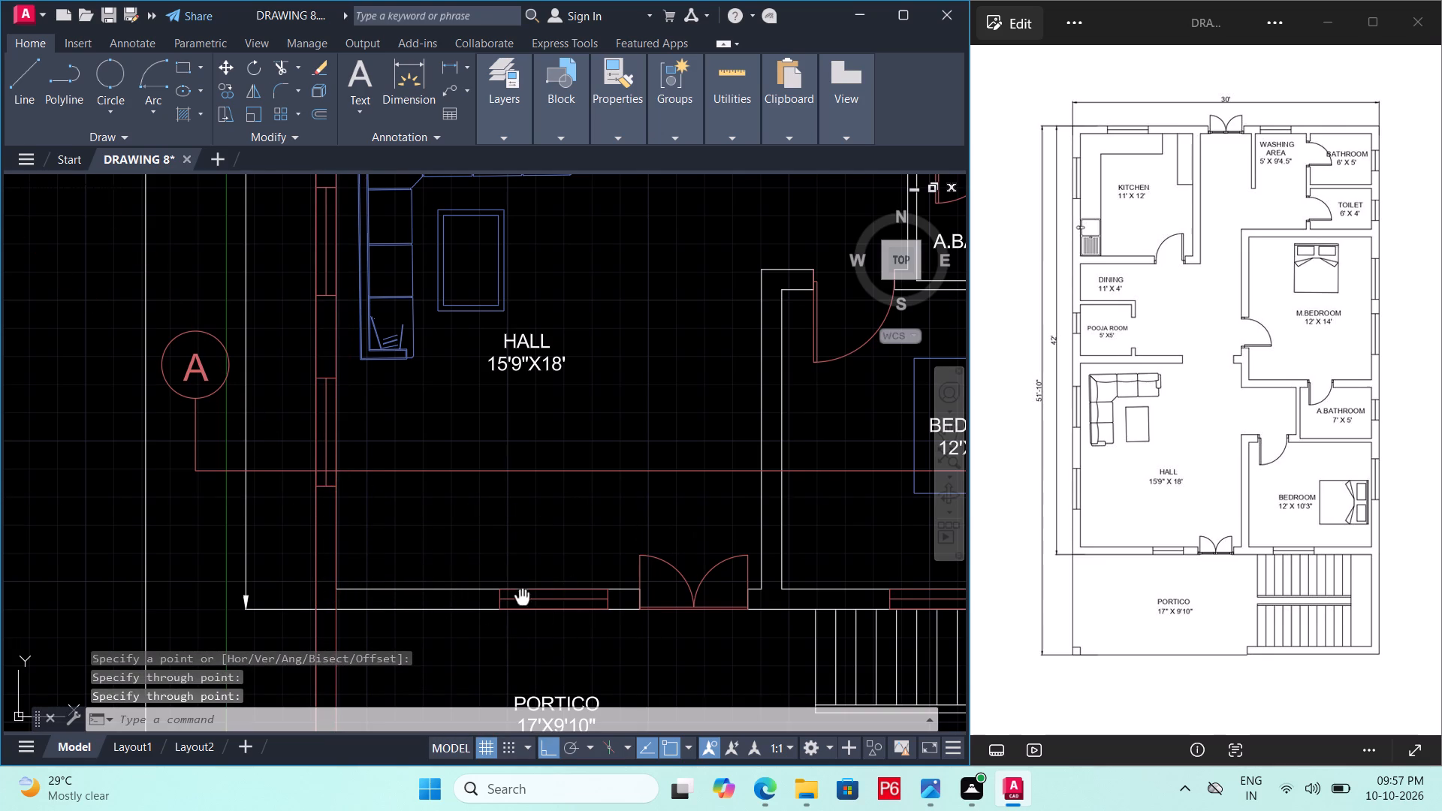
middle_drag(511, 551, 502, 489)
middle_drag(499, 490, 479, 577)
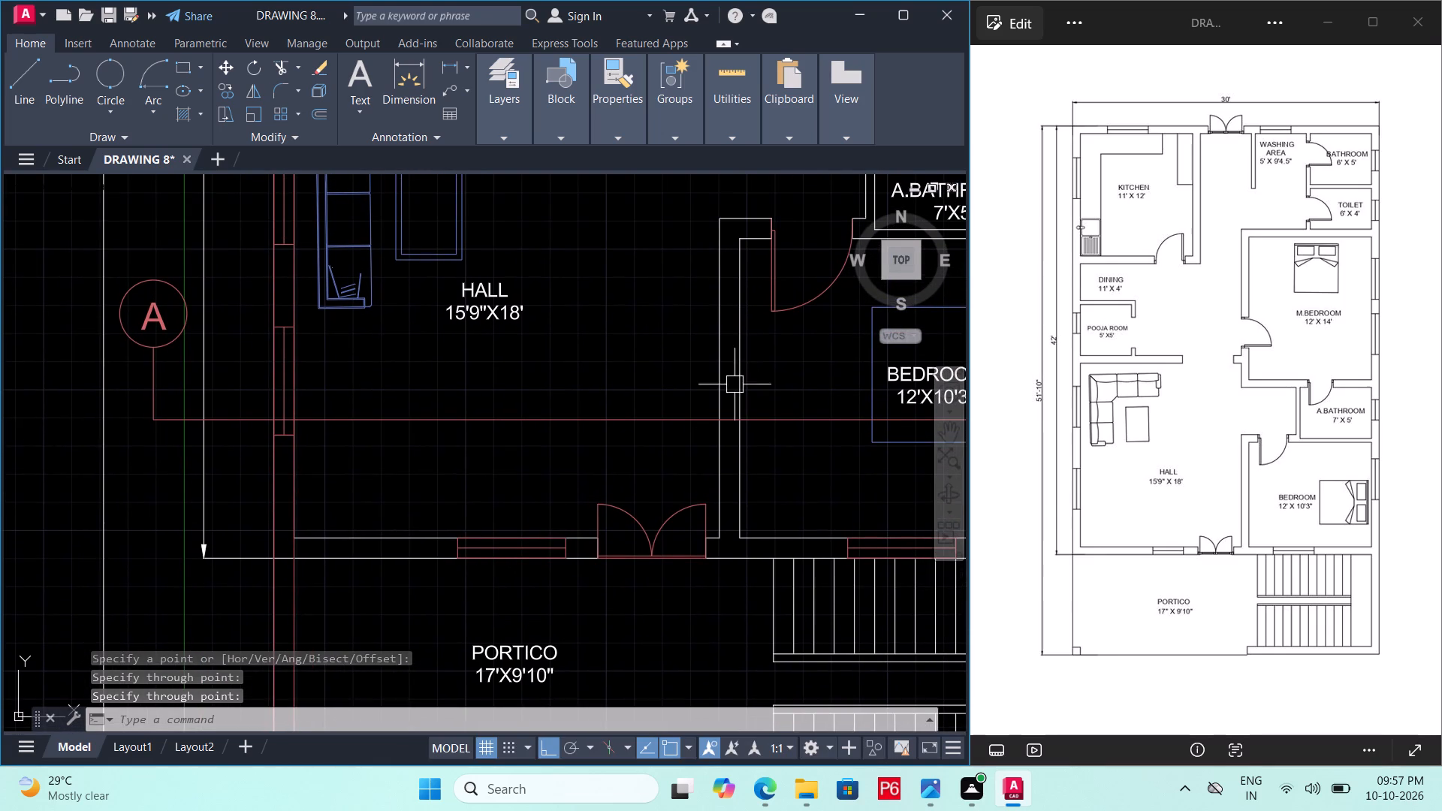
key(space)
click(724, 418)
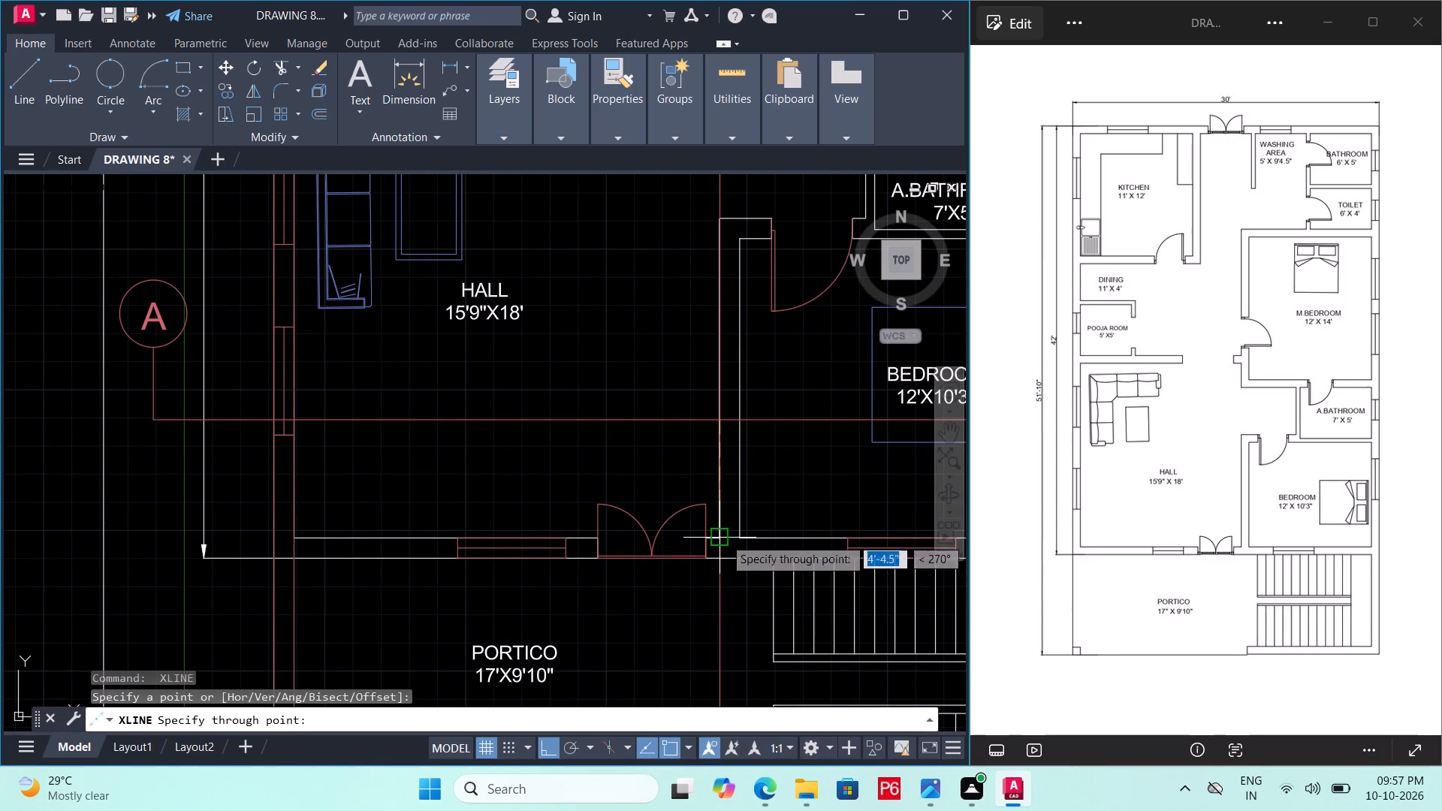
click(724, 538)
key(space)
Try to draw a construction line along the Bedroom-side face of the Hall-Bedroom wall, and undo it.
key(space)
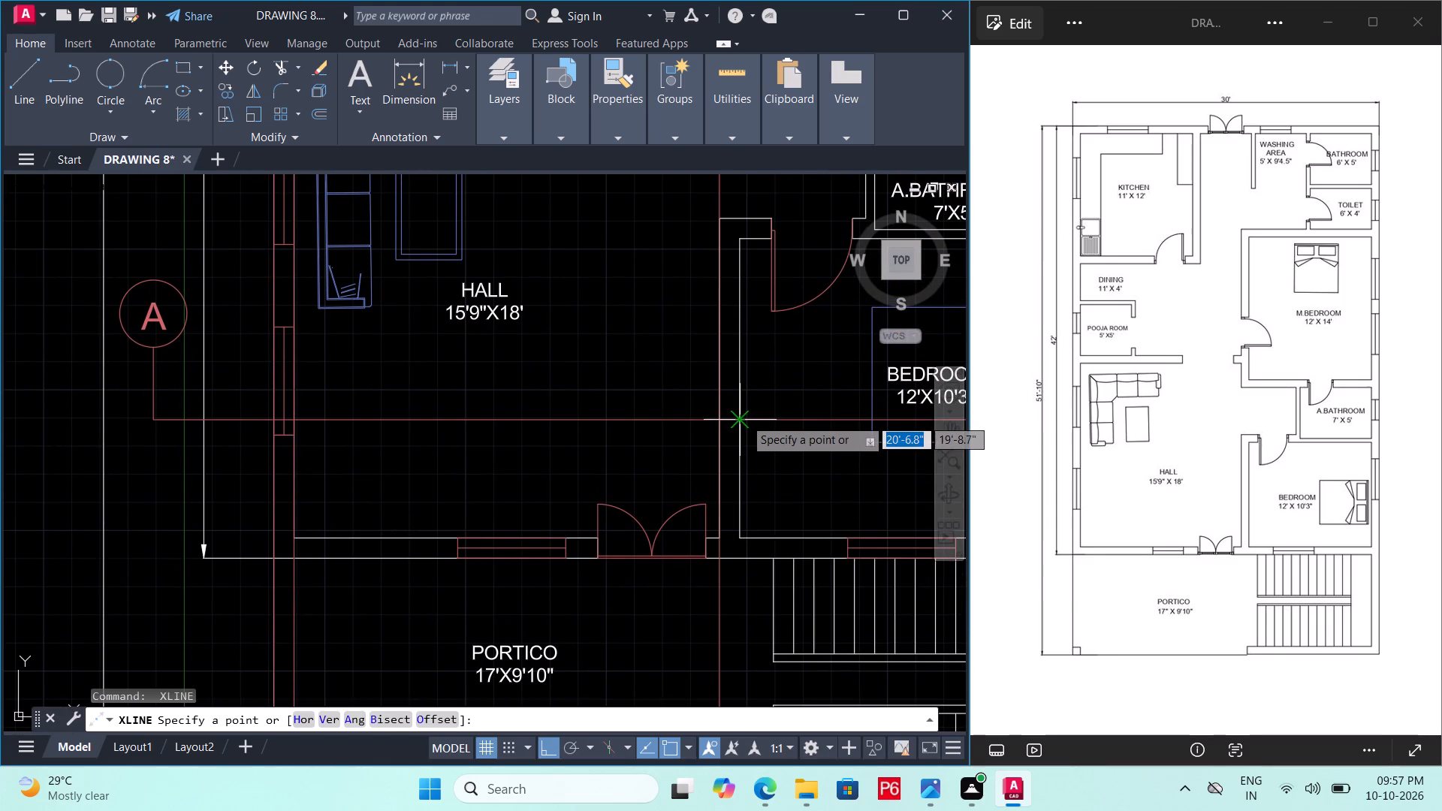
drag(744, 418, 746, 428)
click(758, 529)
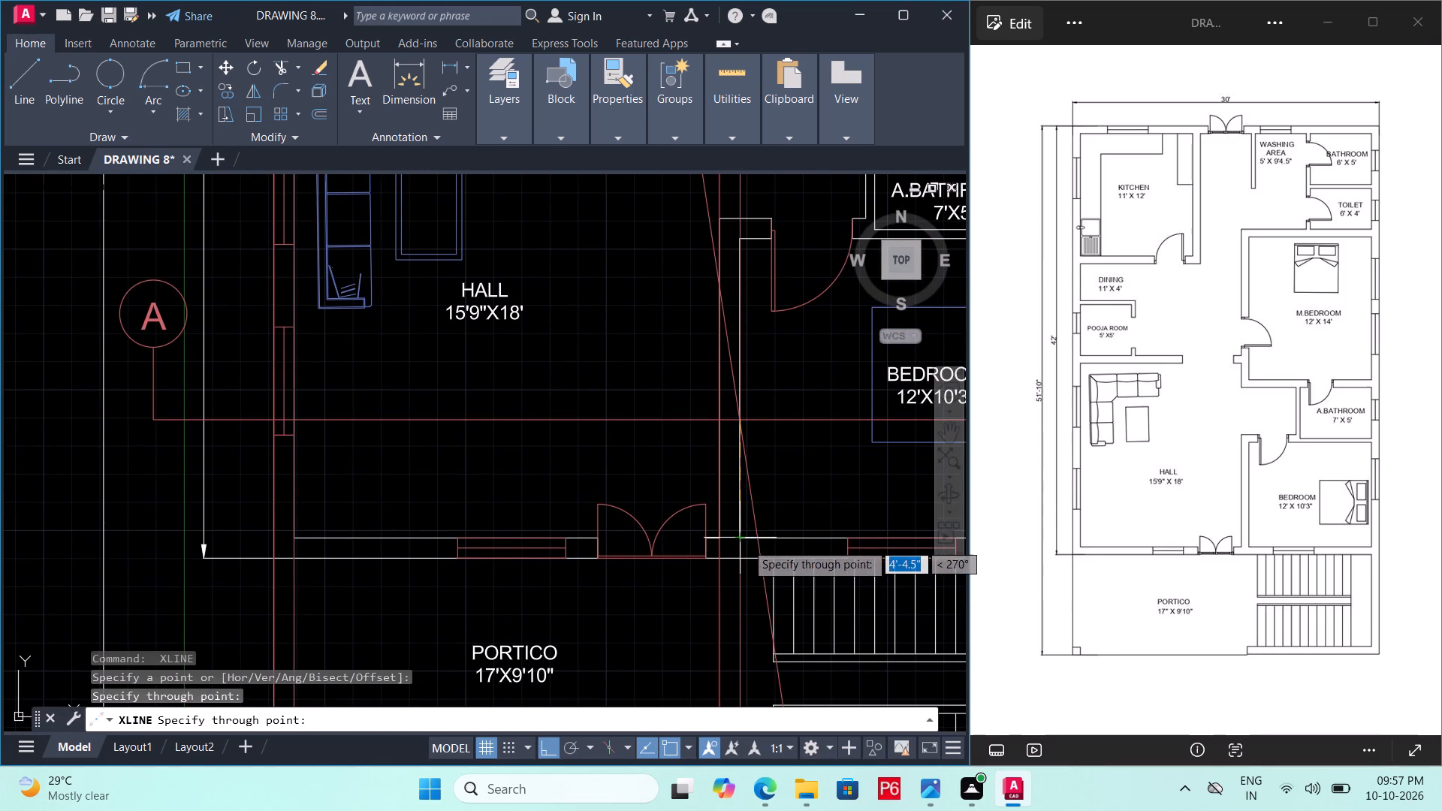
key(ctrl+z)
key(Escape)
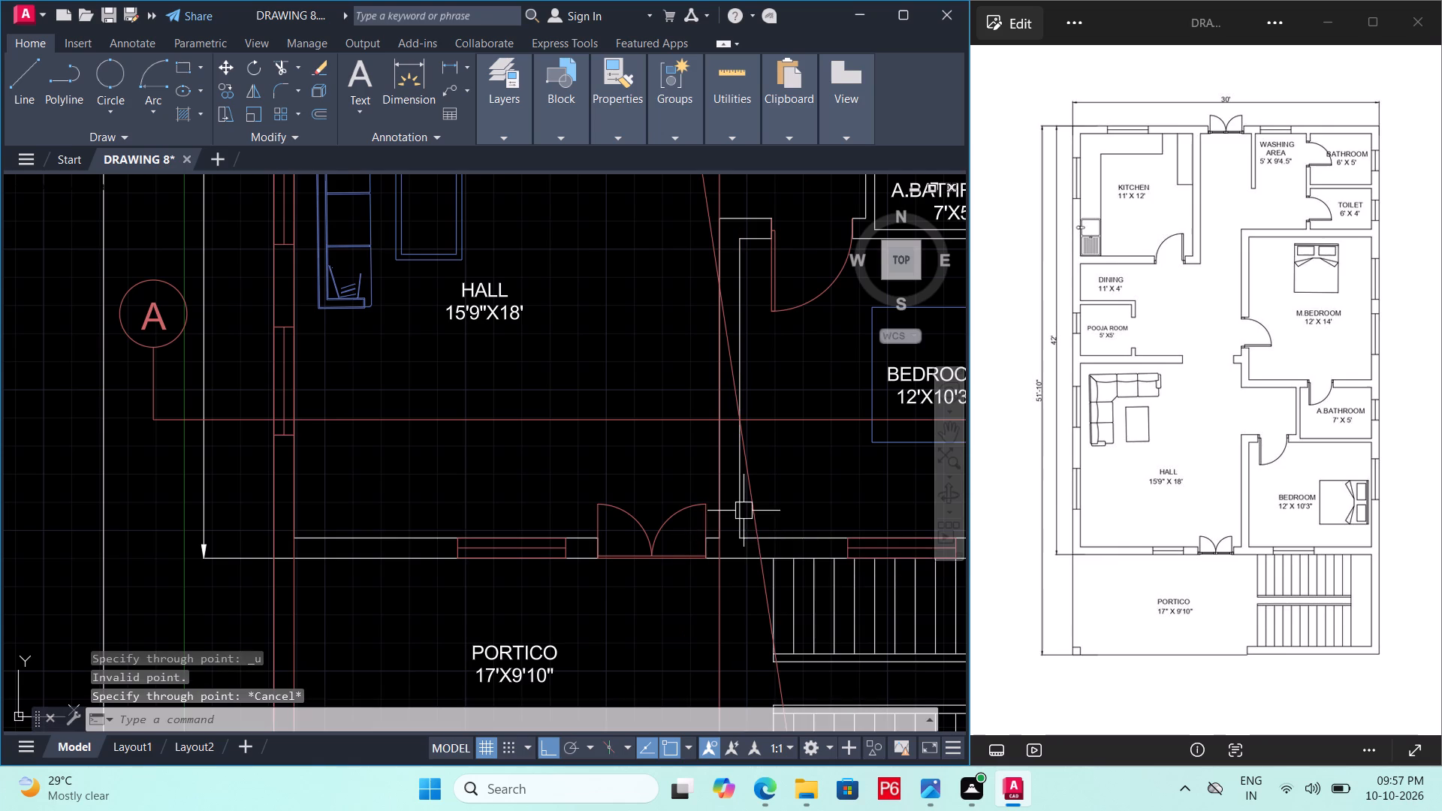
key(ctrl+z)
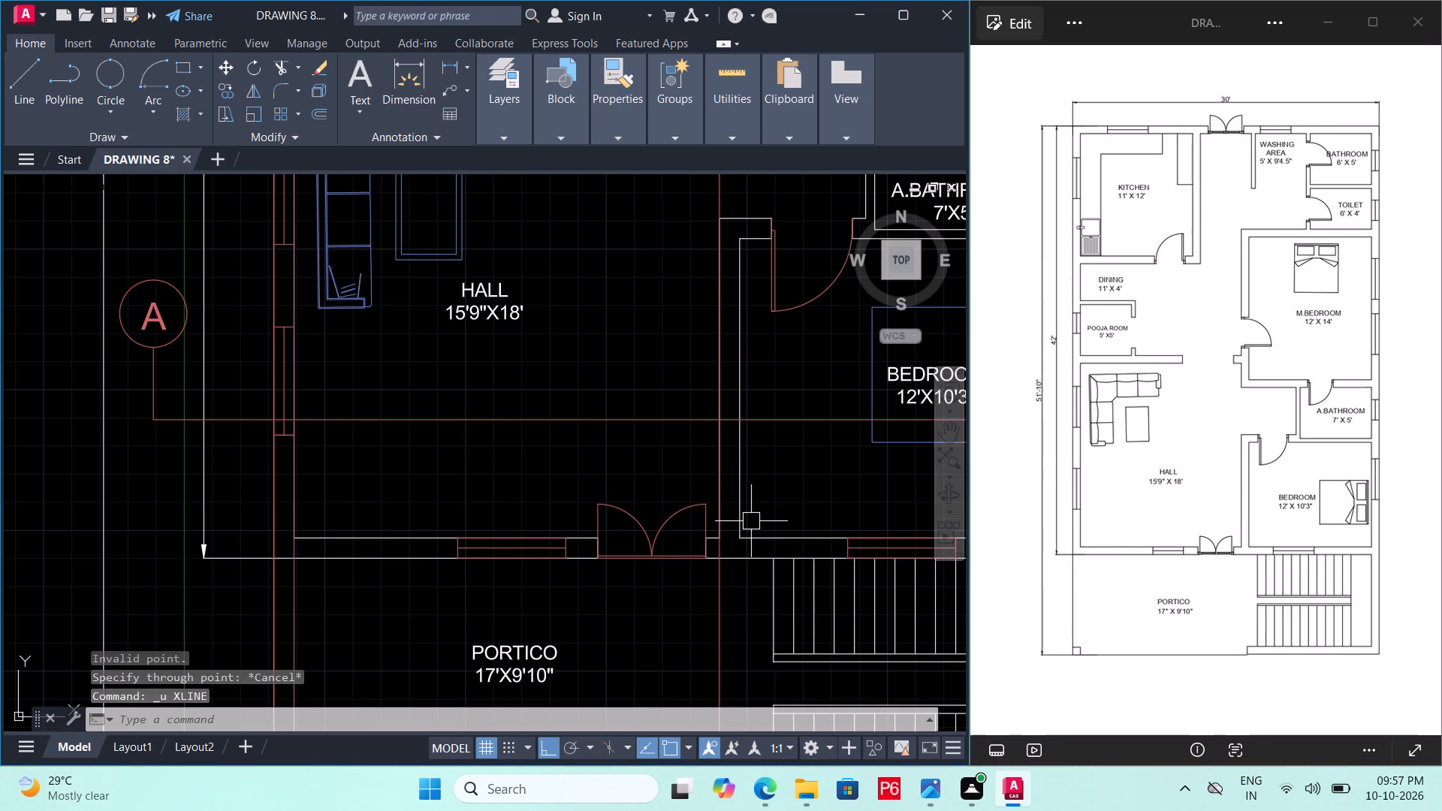
Draw a vertical construction line along the Bedroom-side face of the wall between the Hall and the Bedroom.
key(x)
text(L)
key(space)
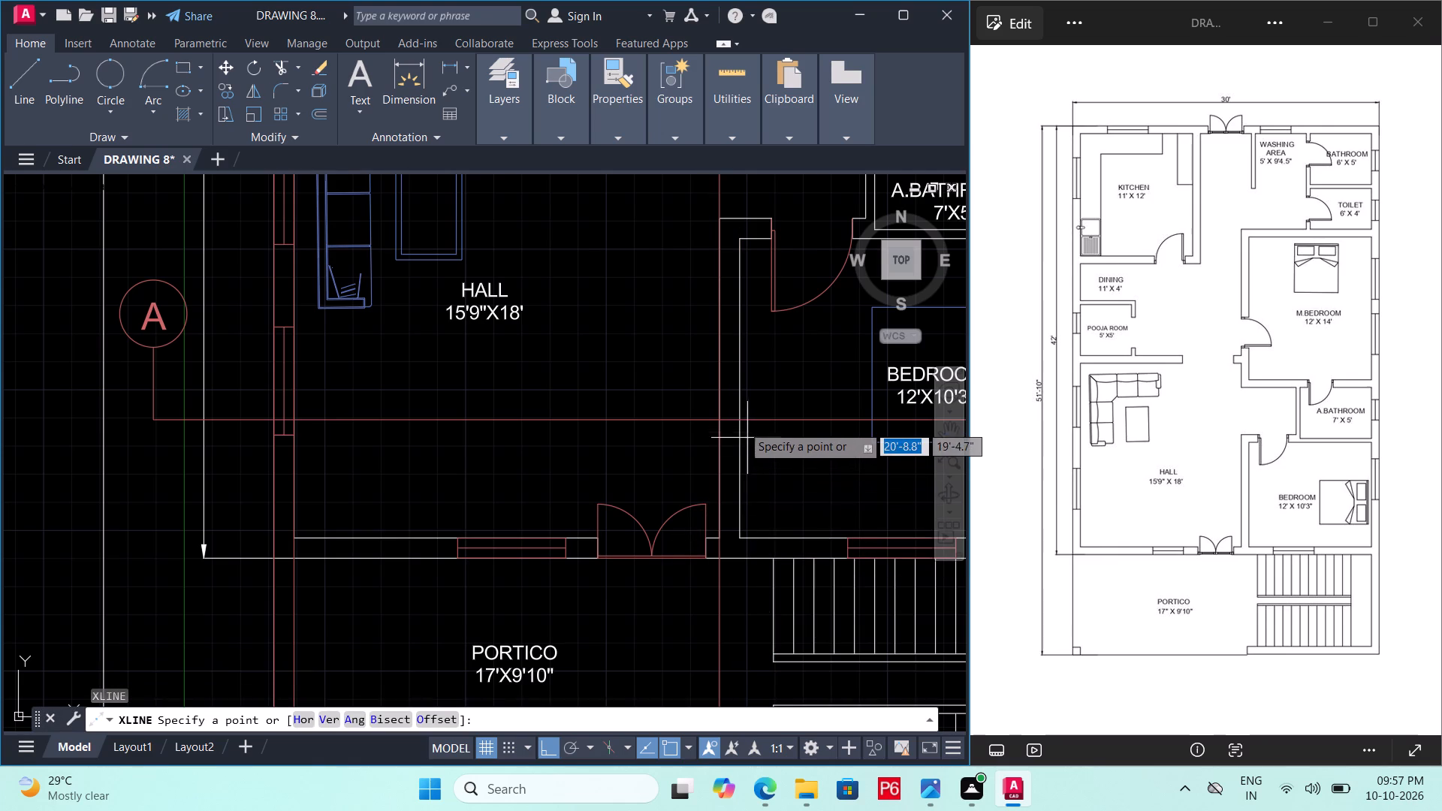
click(741, 422)
click(738, 529)
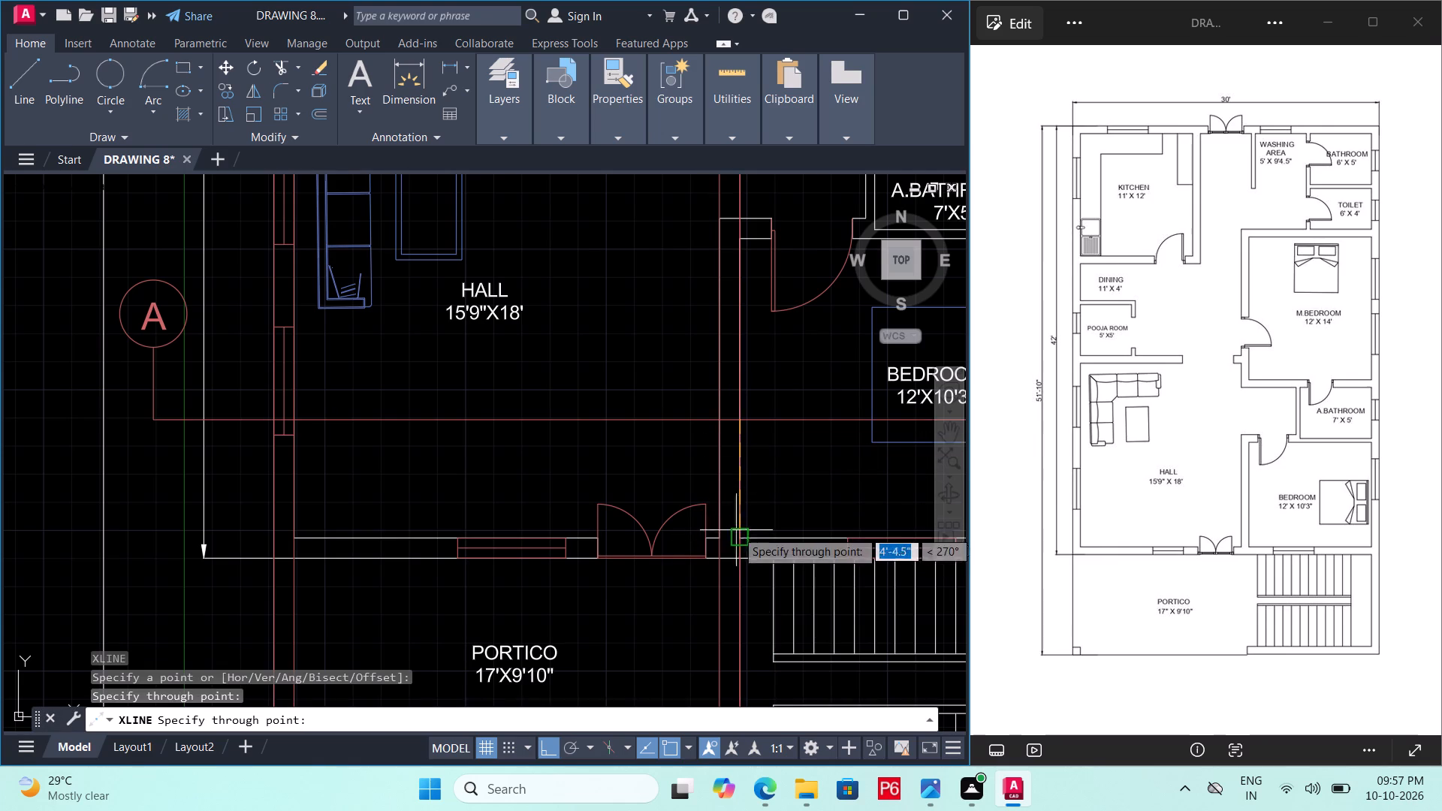
key(space)
Draw vertical construction lines along both faces of the Bedroom's outer window wall at the section line, and save the drawing.
middle_drag(718, 538, 490, 529)
scroll(718, 538, down, 1)
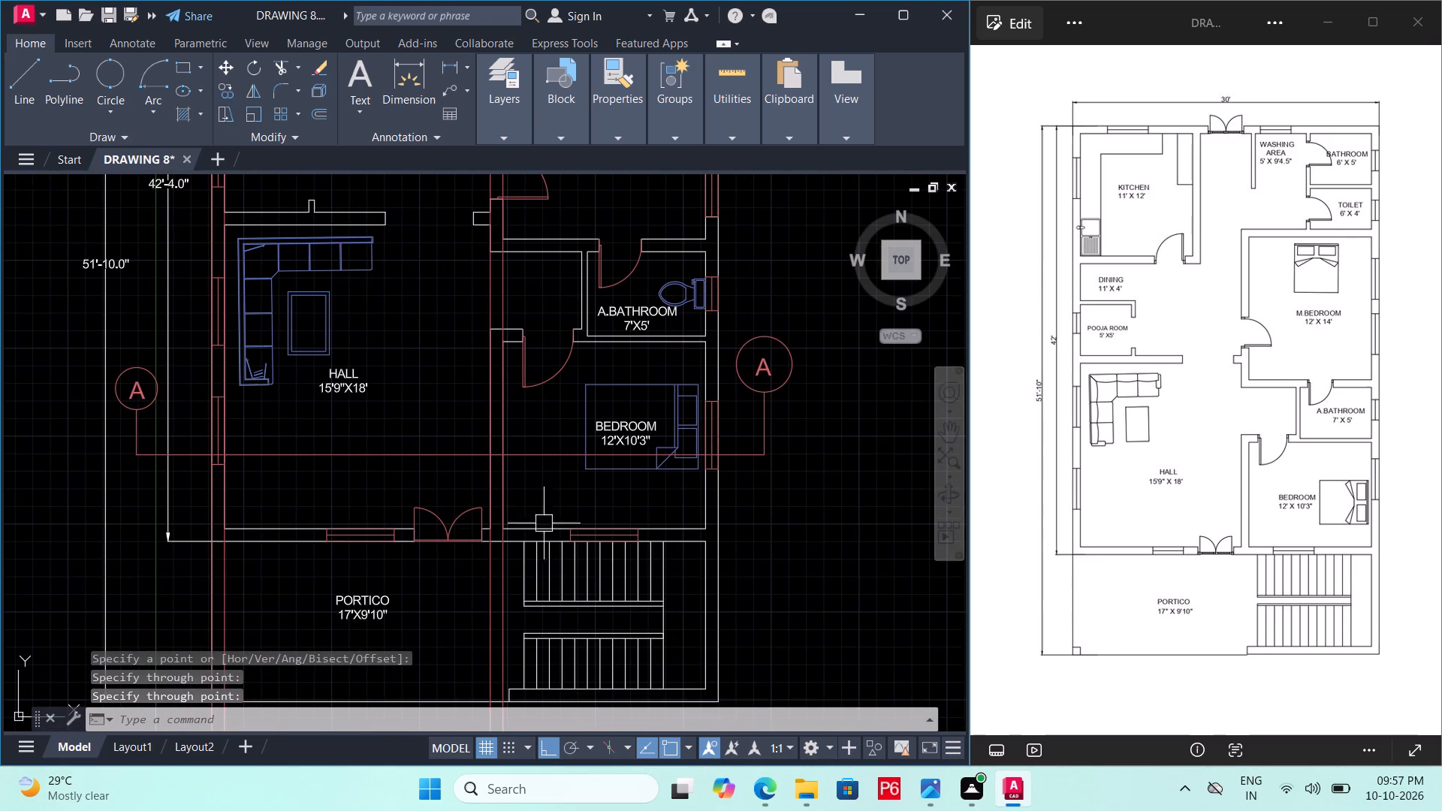
scroll(667, 468, up, 3)
key(space)
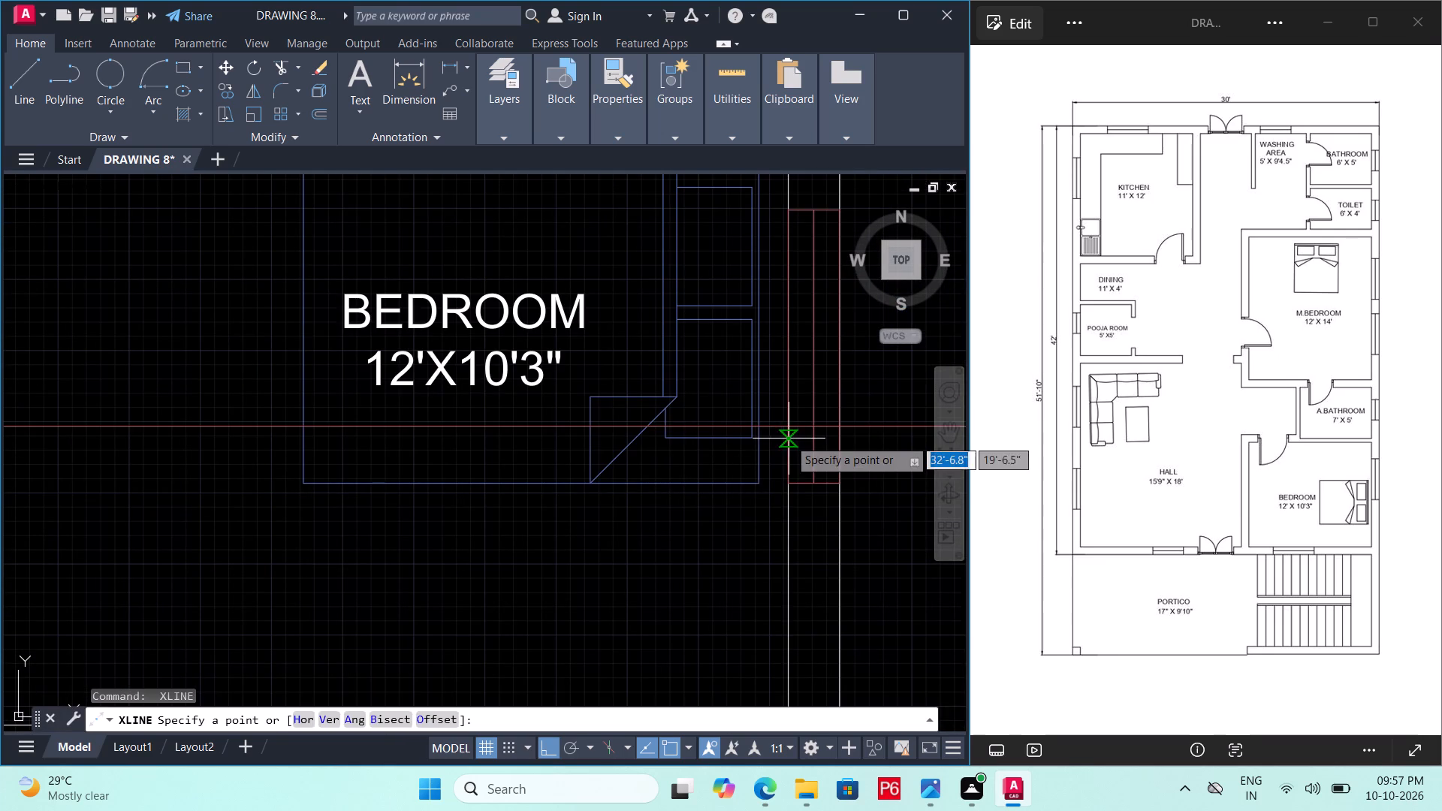
click(789, 430)
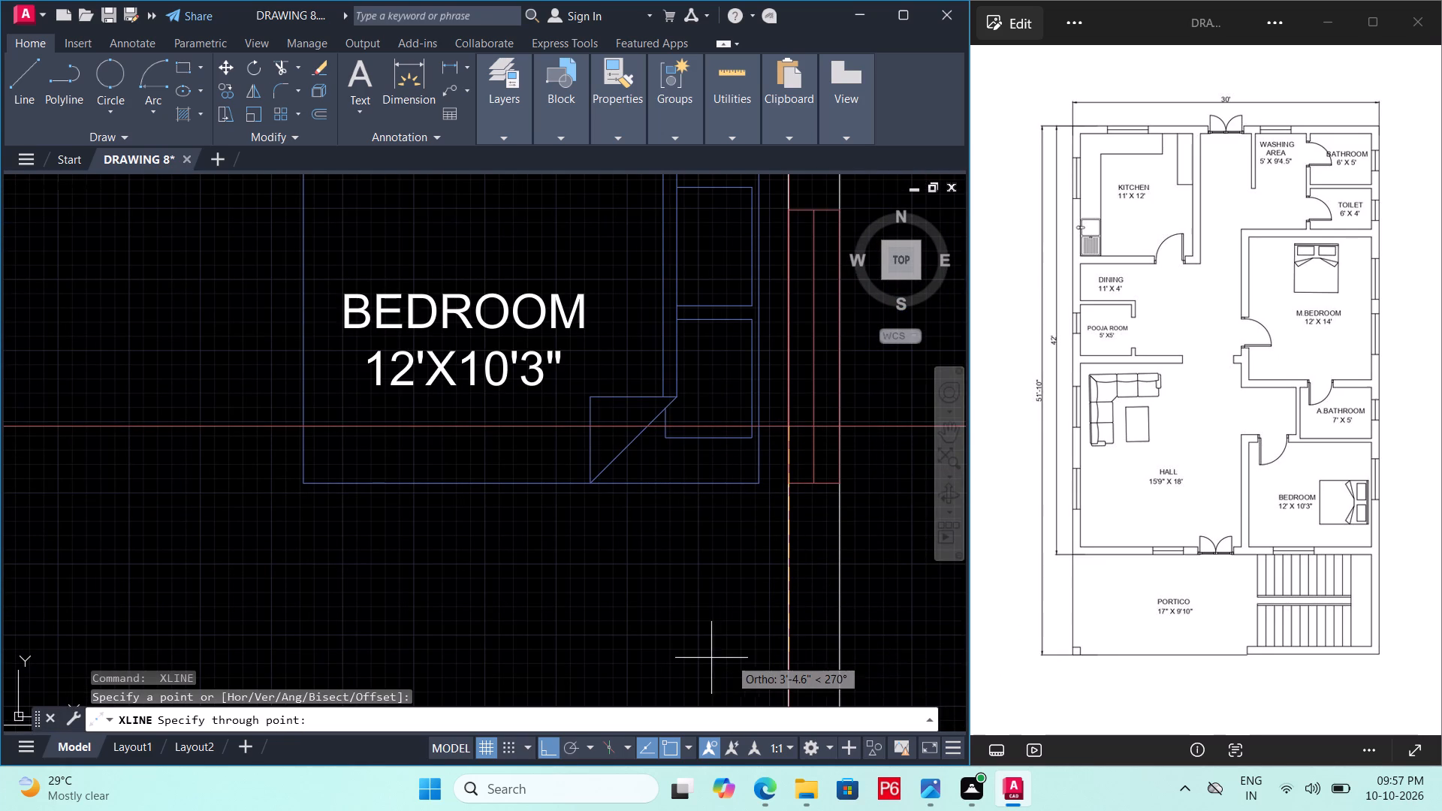
click(788, 653)
key(space)
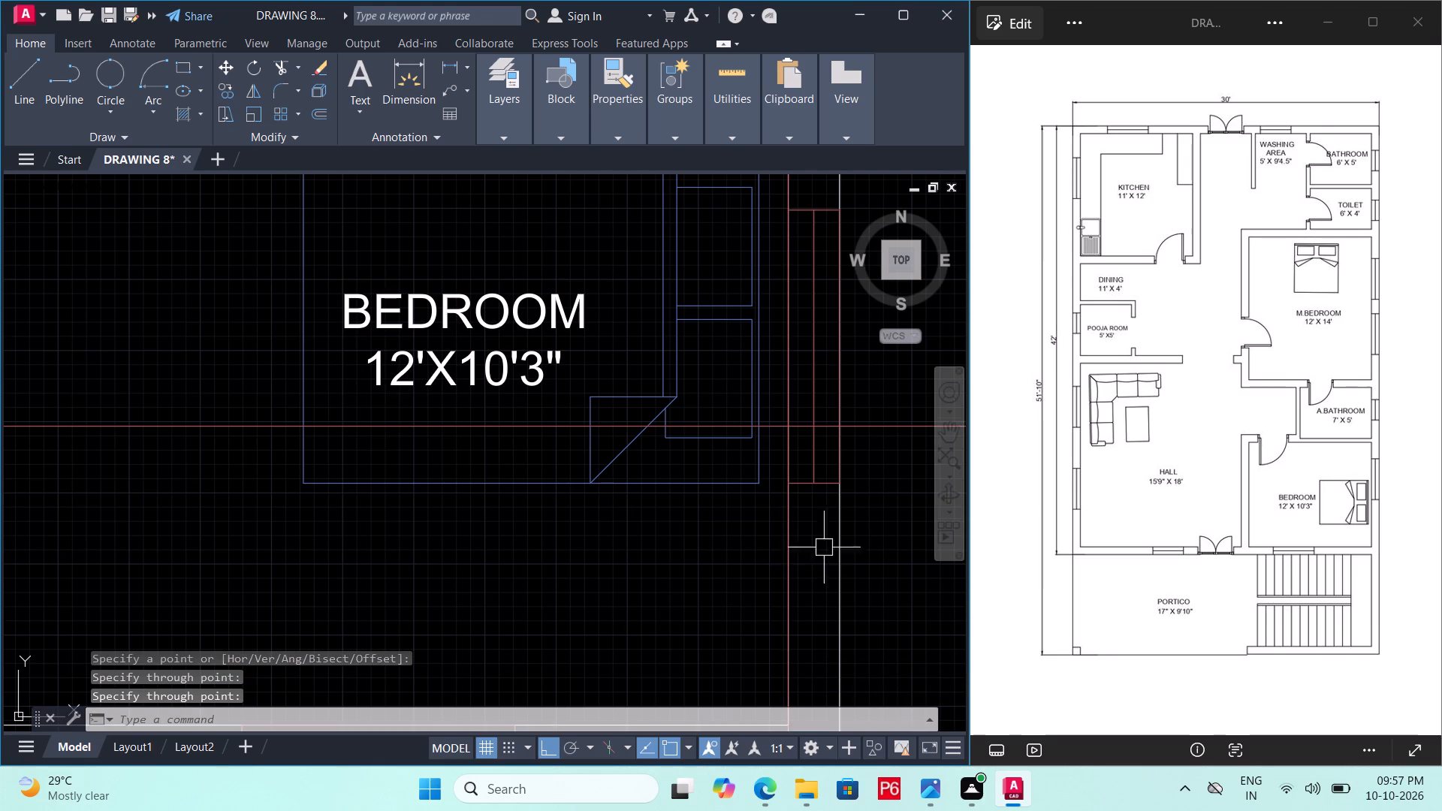
key(space)
click(840, 427)
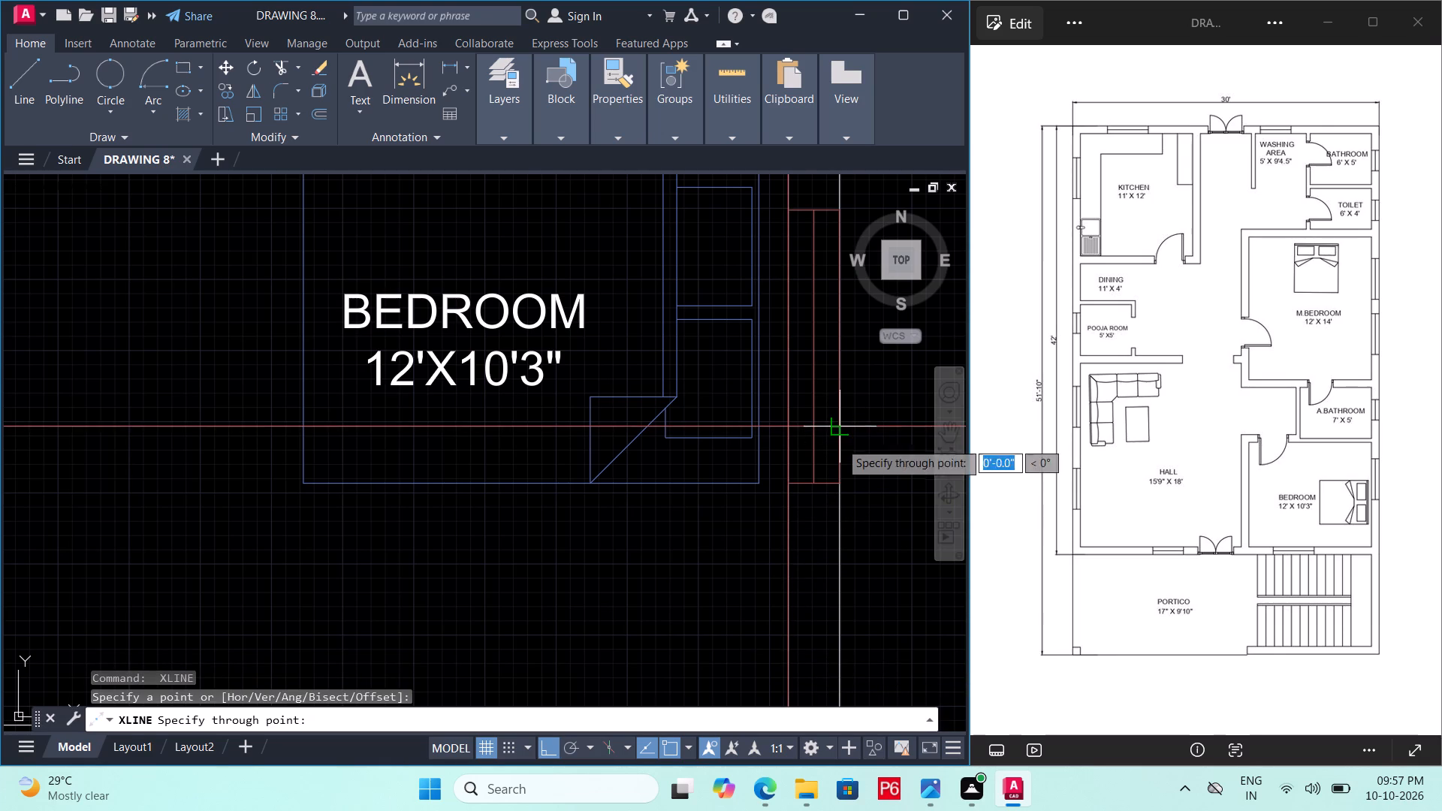
click(843, 623)
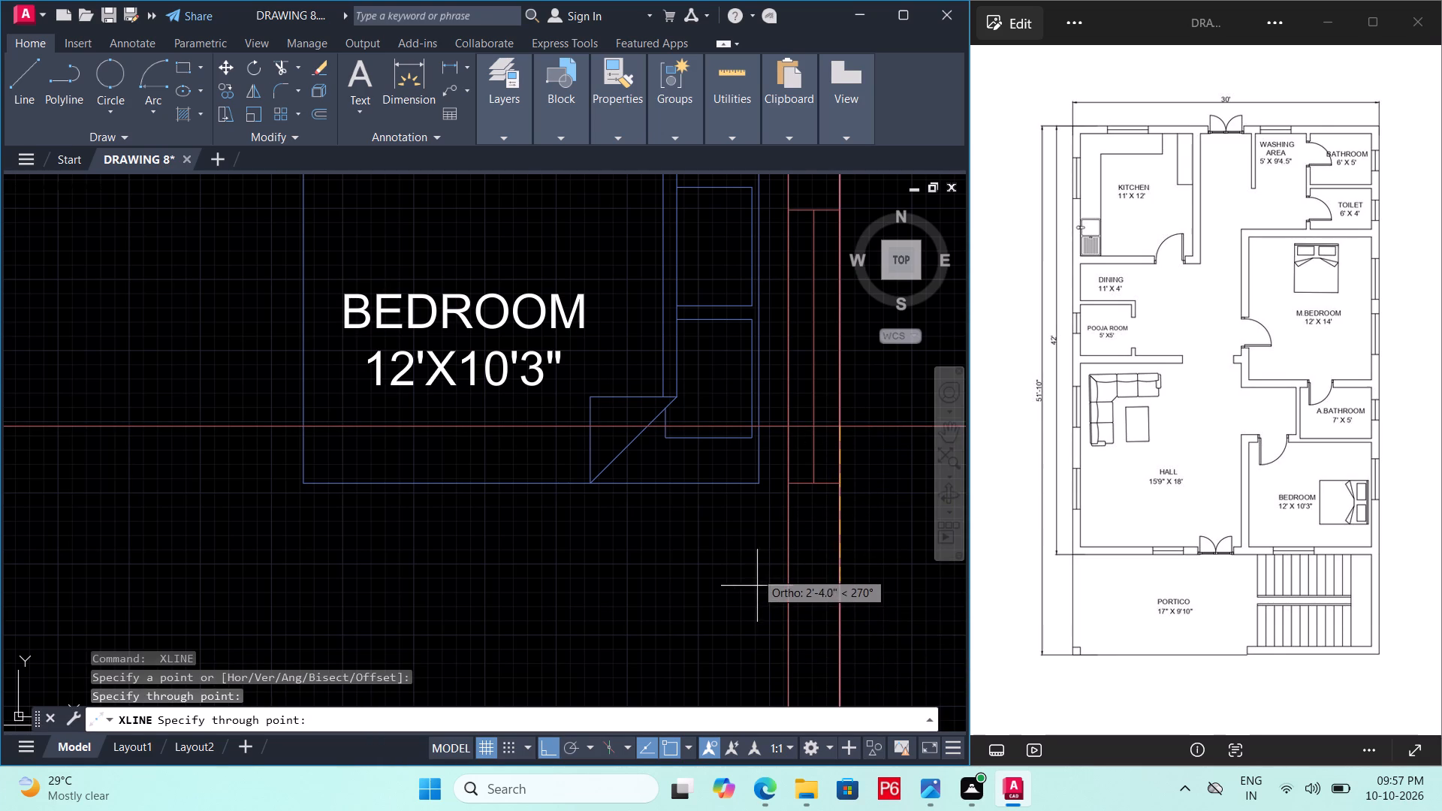
scroll(756, 570, down, 3)
middle_drag(750, 584, 842, 472)
scroll(842, 463, down, 1)
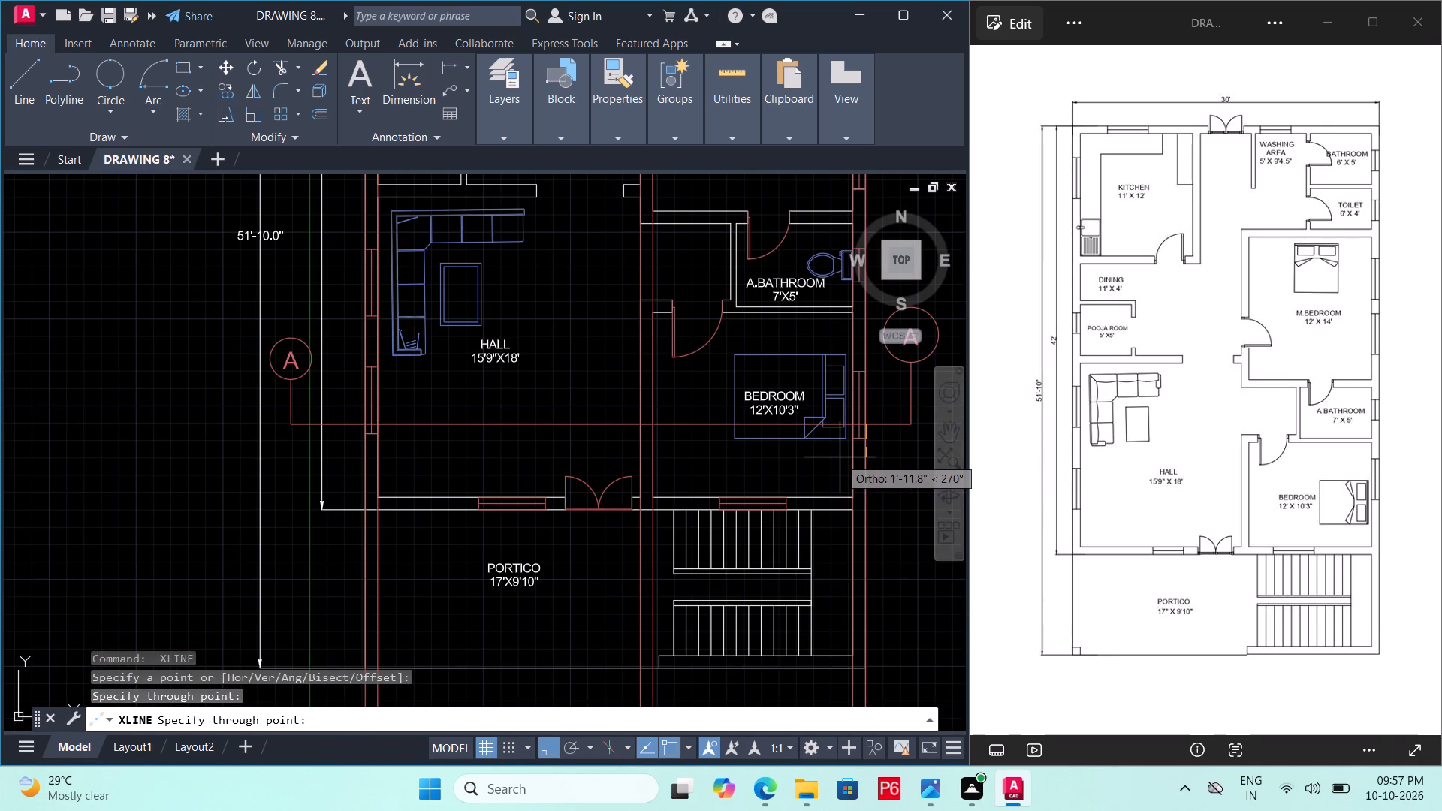
middle_drag(665, 427, 635, 670)
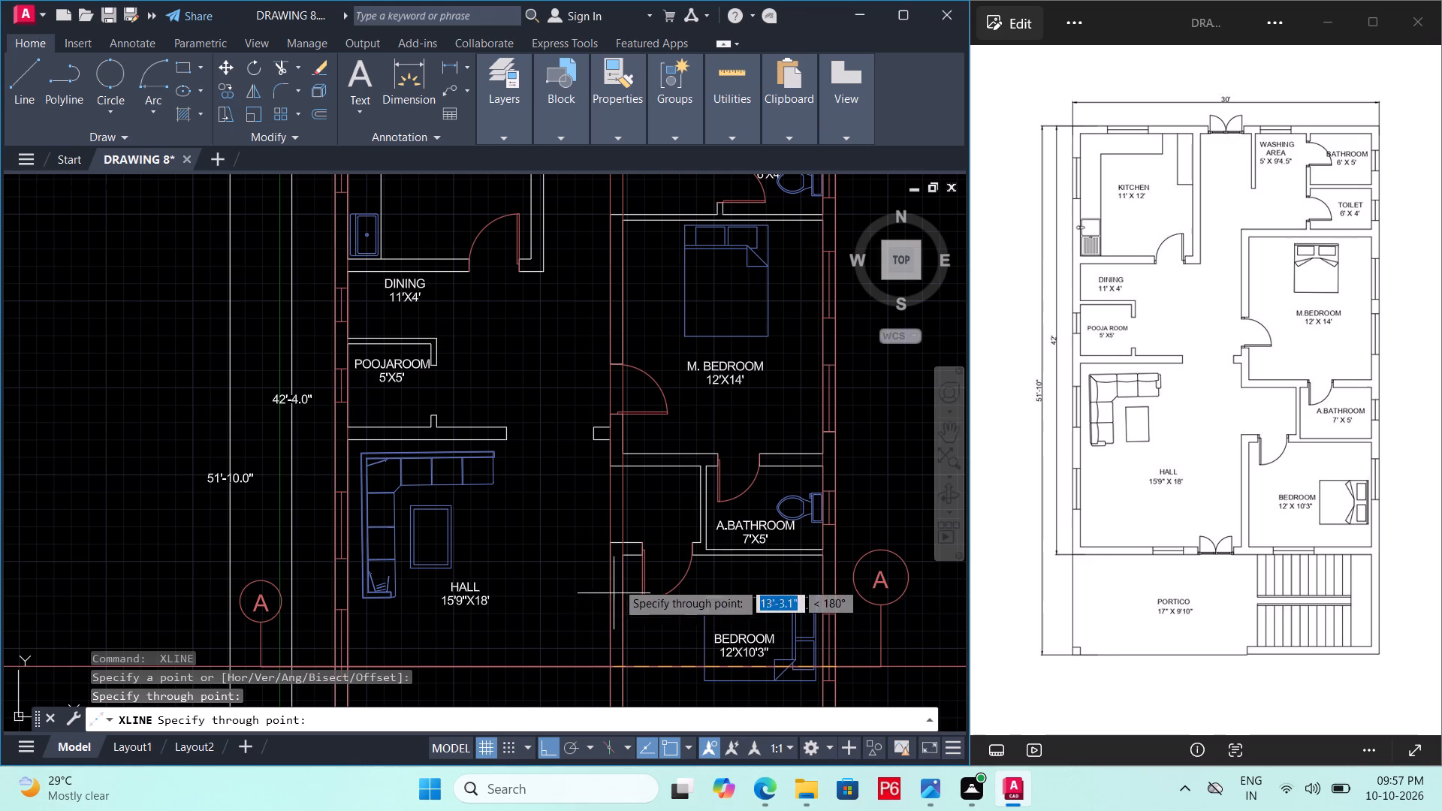
key(ctrl+s)
key(ctrl+s)
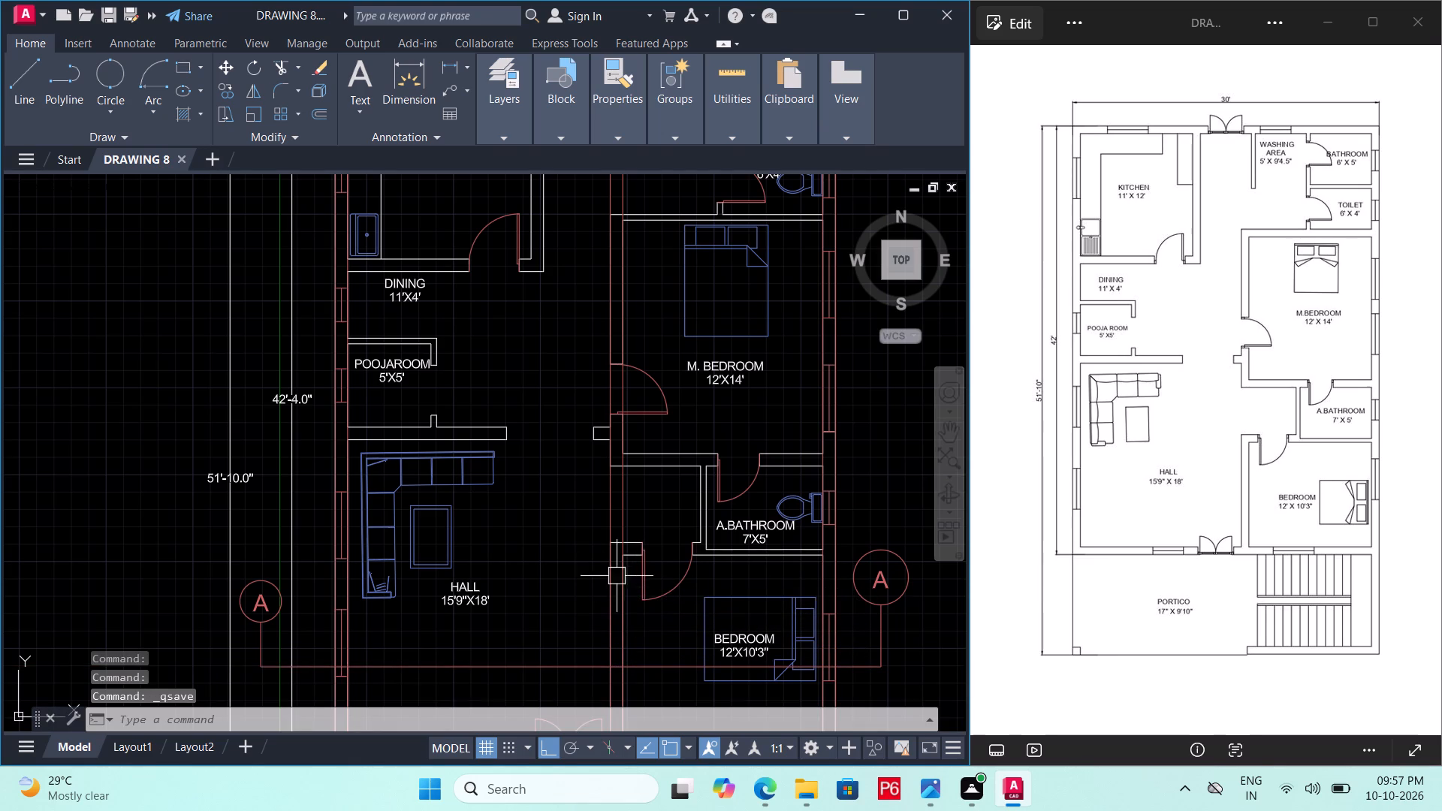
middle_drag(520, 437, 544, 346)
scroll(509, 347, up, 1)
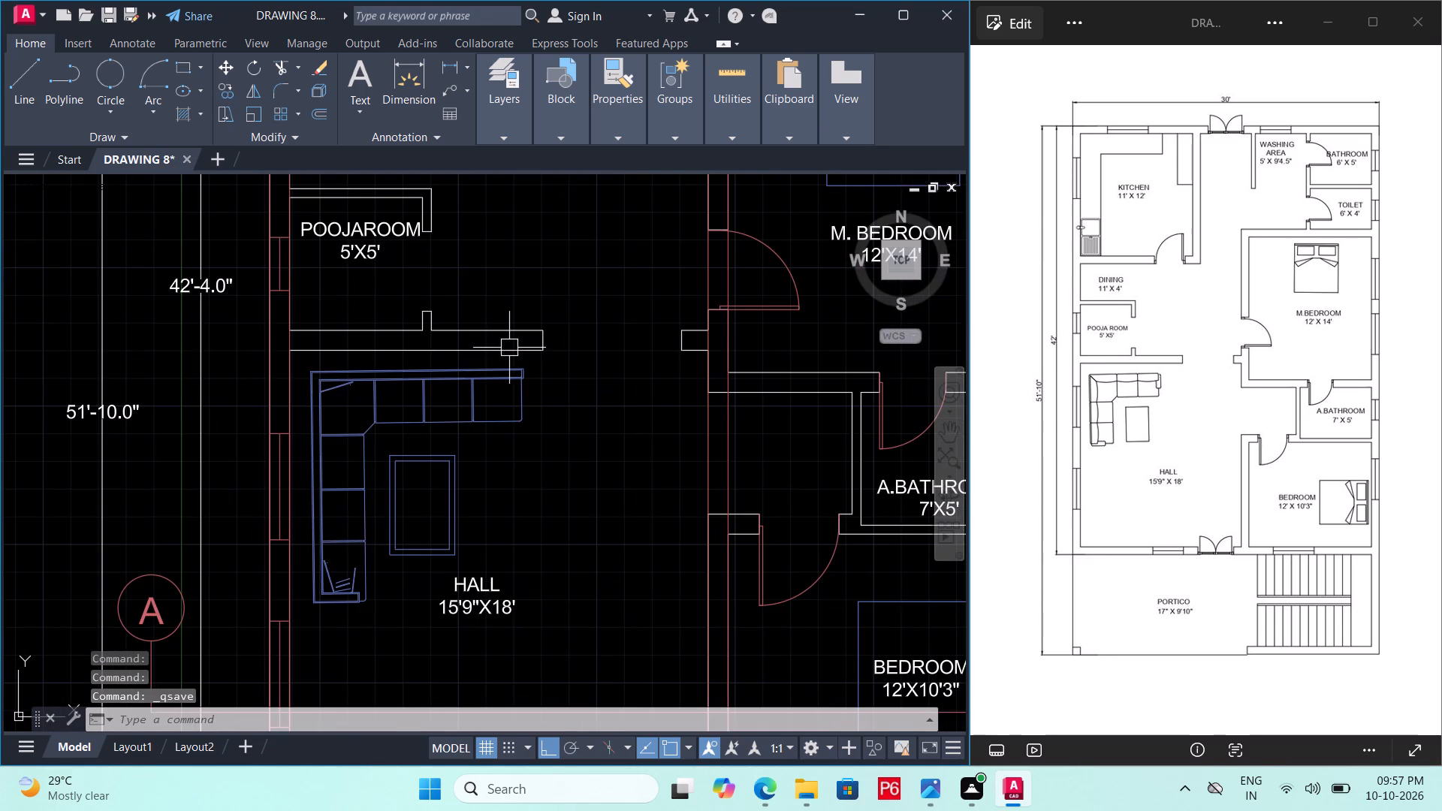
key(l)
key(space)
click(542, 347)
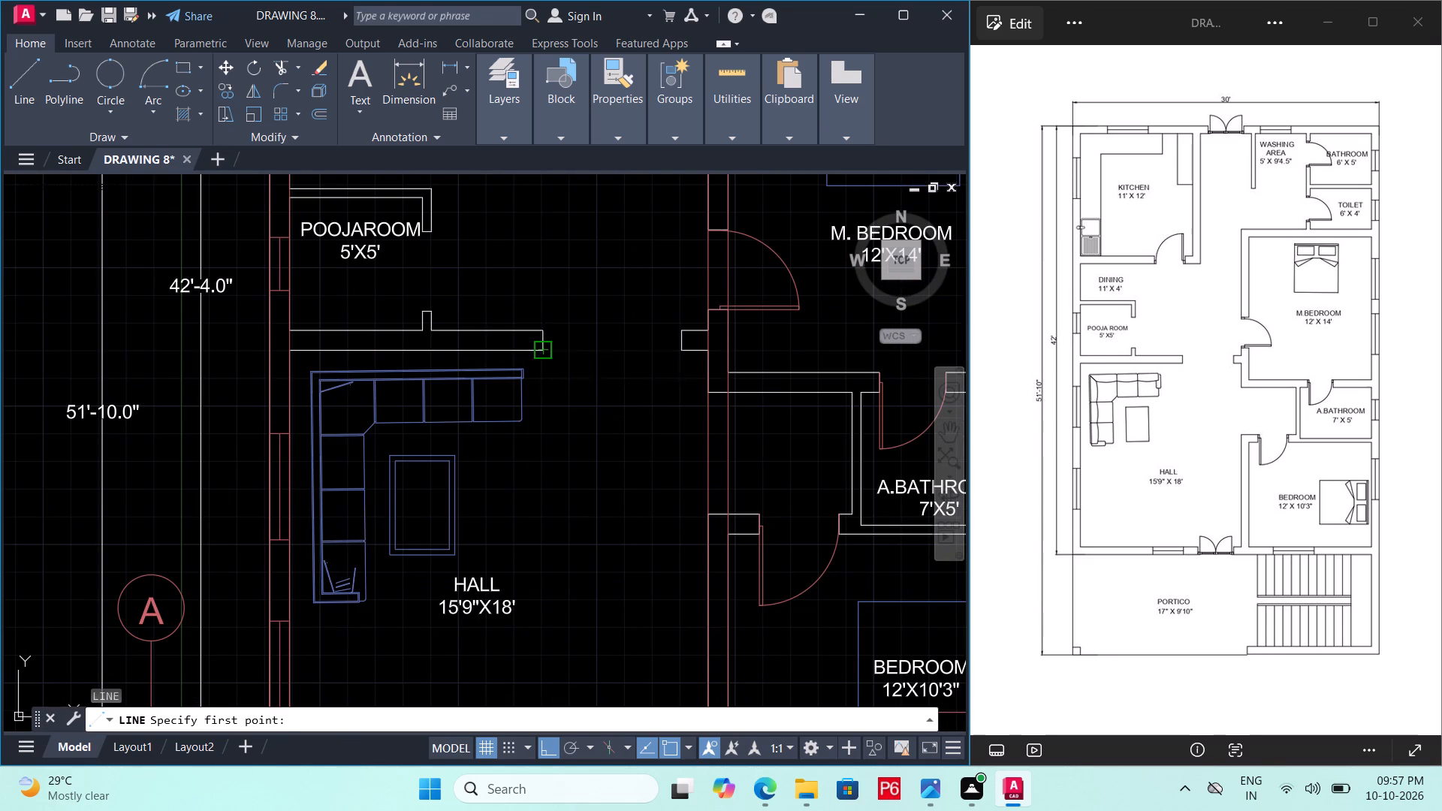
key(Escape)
Draw vertical construction lines at both wall ends of the opening between the Hall and the passage beside the Poojaroom.
text(XL)
key(space)
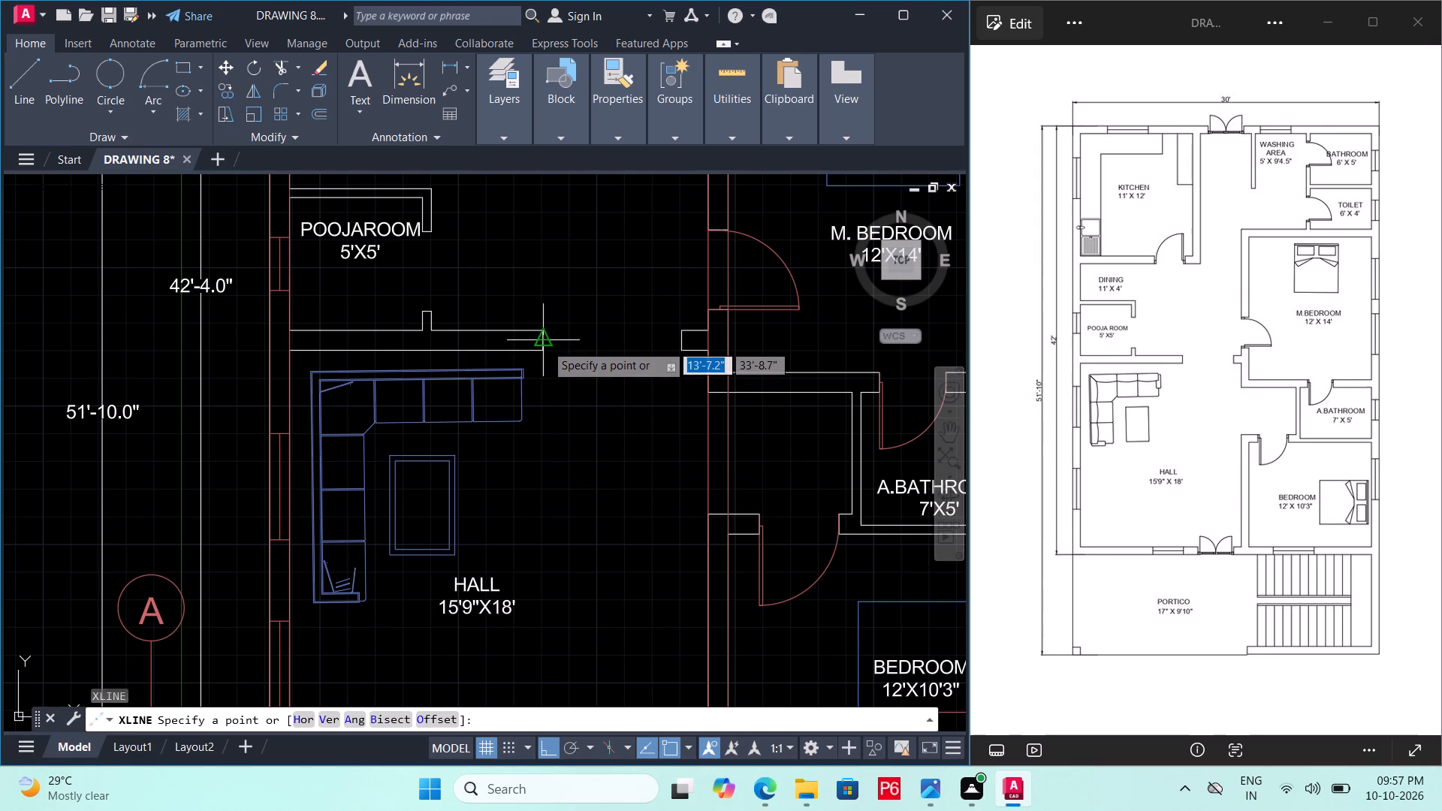
click(545, 351)
triple_click(560, 433)
key(space)
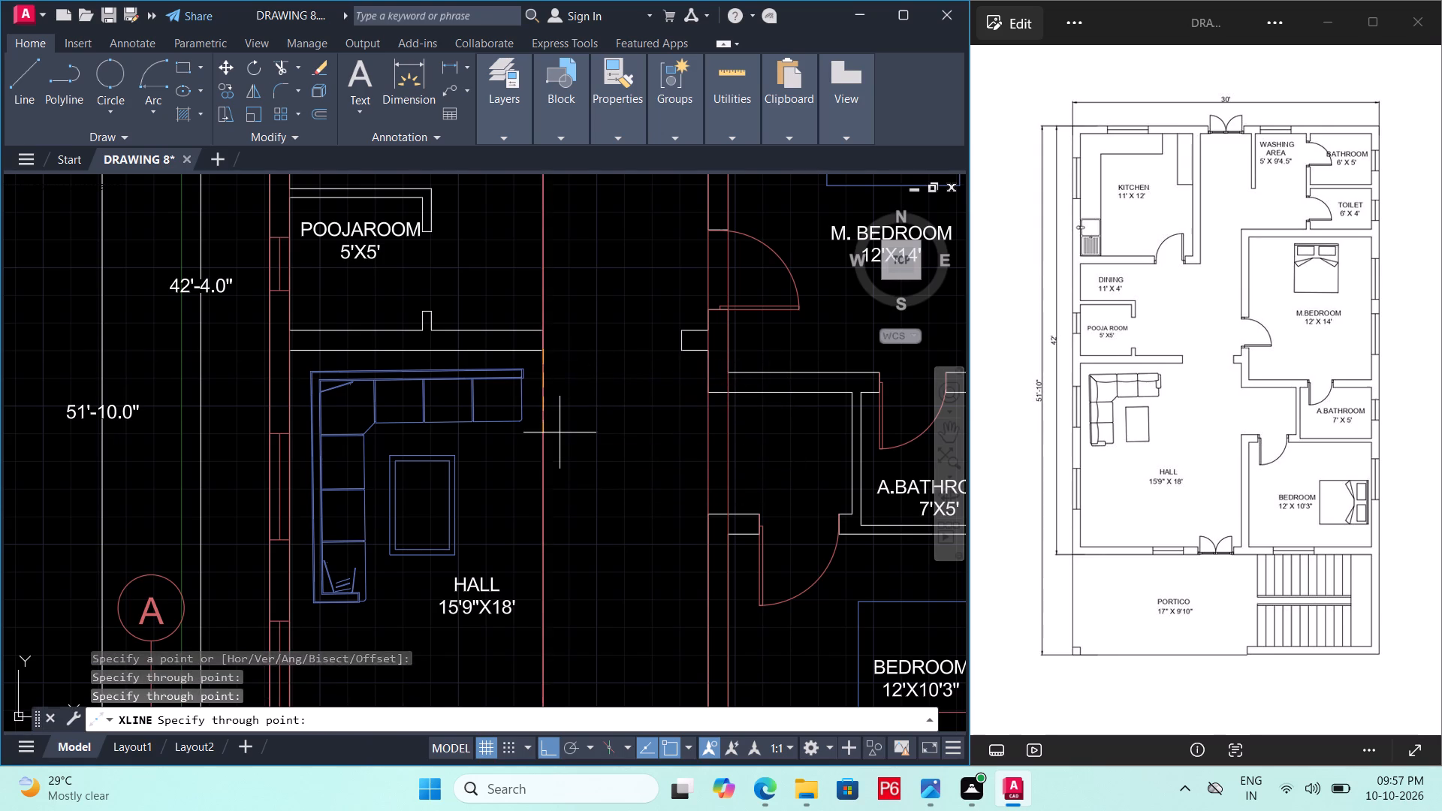
key(space)
click(683, 356)
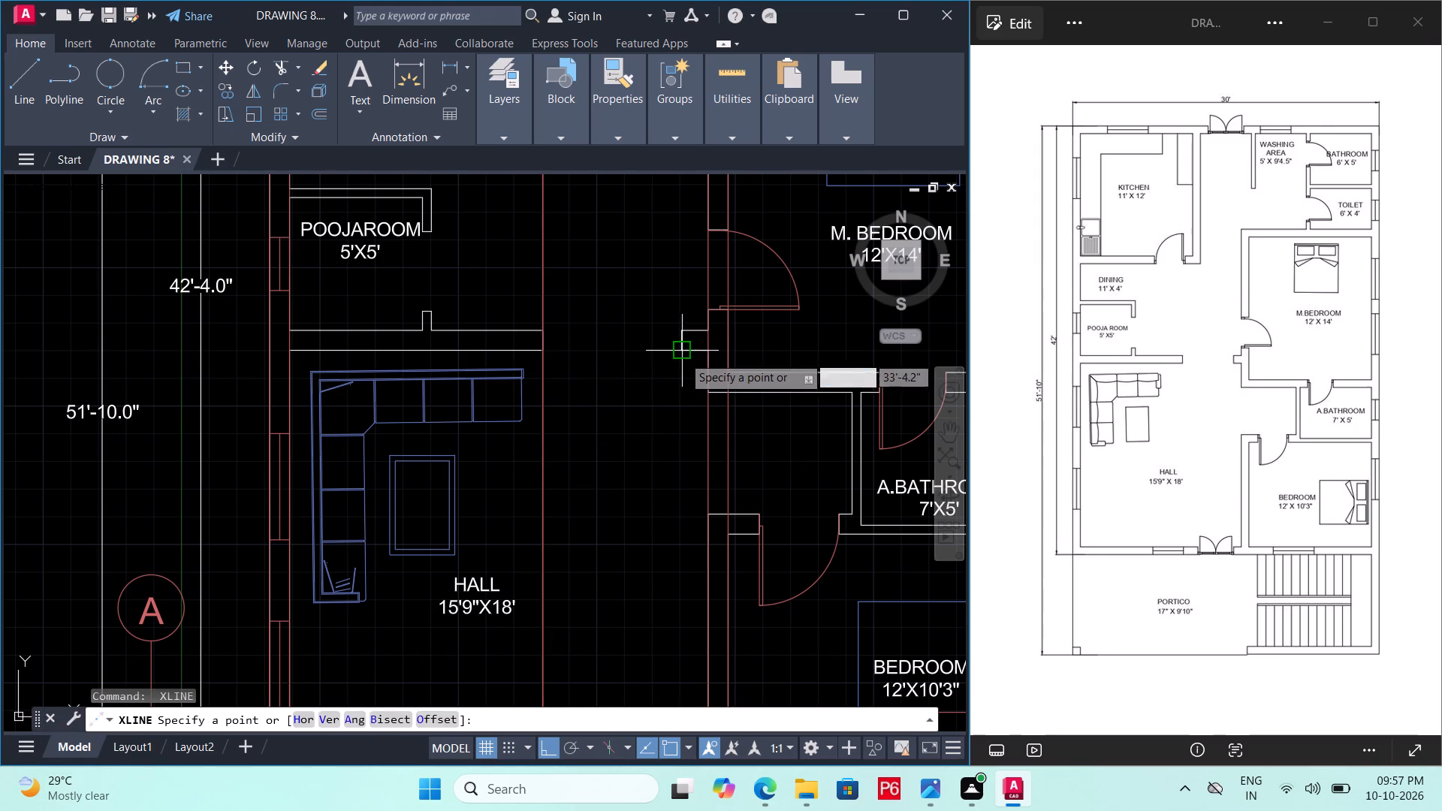
double_click(672, 441)
key(space)
Draw vertical construction lines at both ends of the short wall stub beside the Kitchen door, including the Kitchen wall's passage-side face.
middle_drag(595, 302, 596, 365)
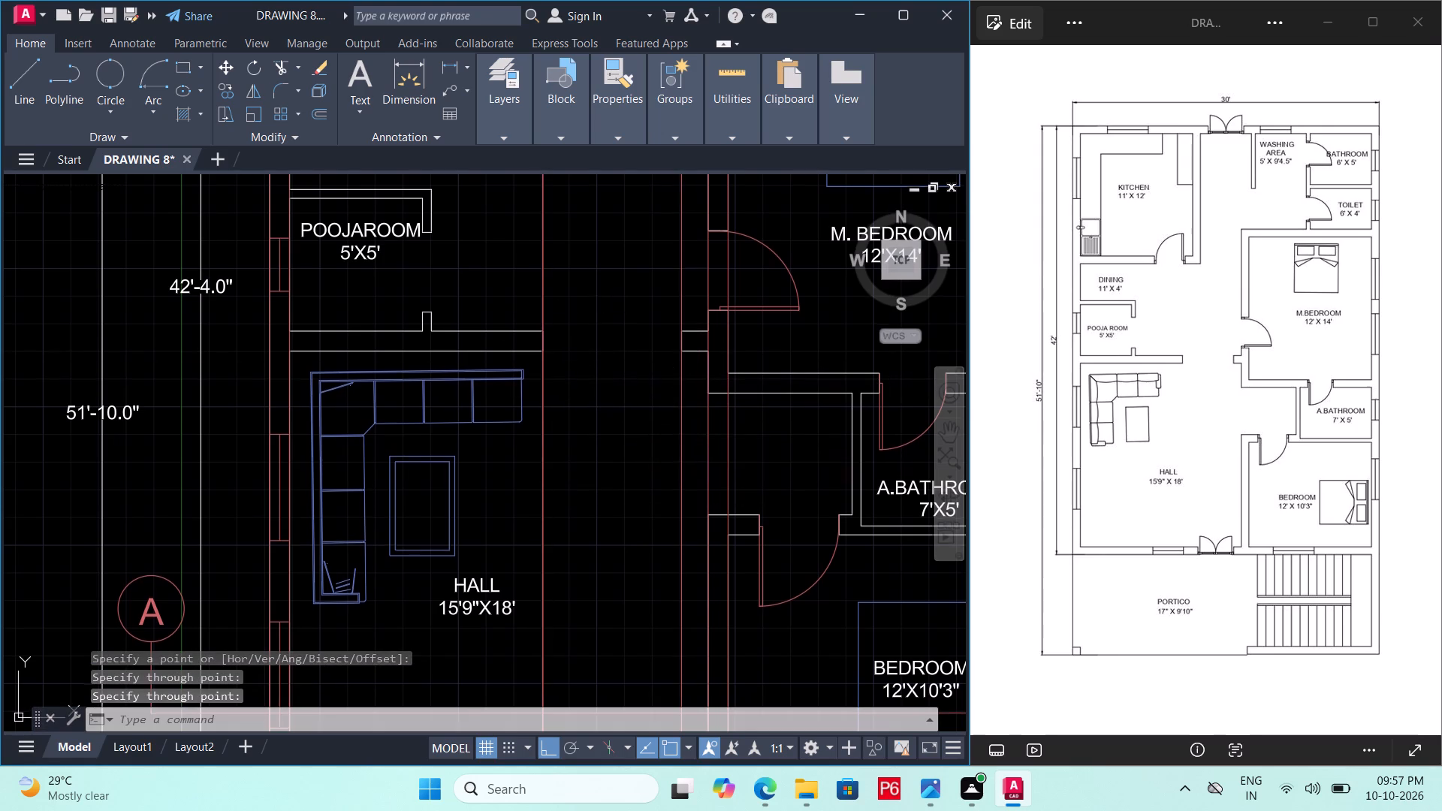
middle_drag(596, 365, 584, 556)
key(space)
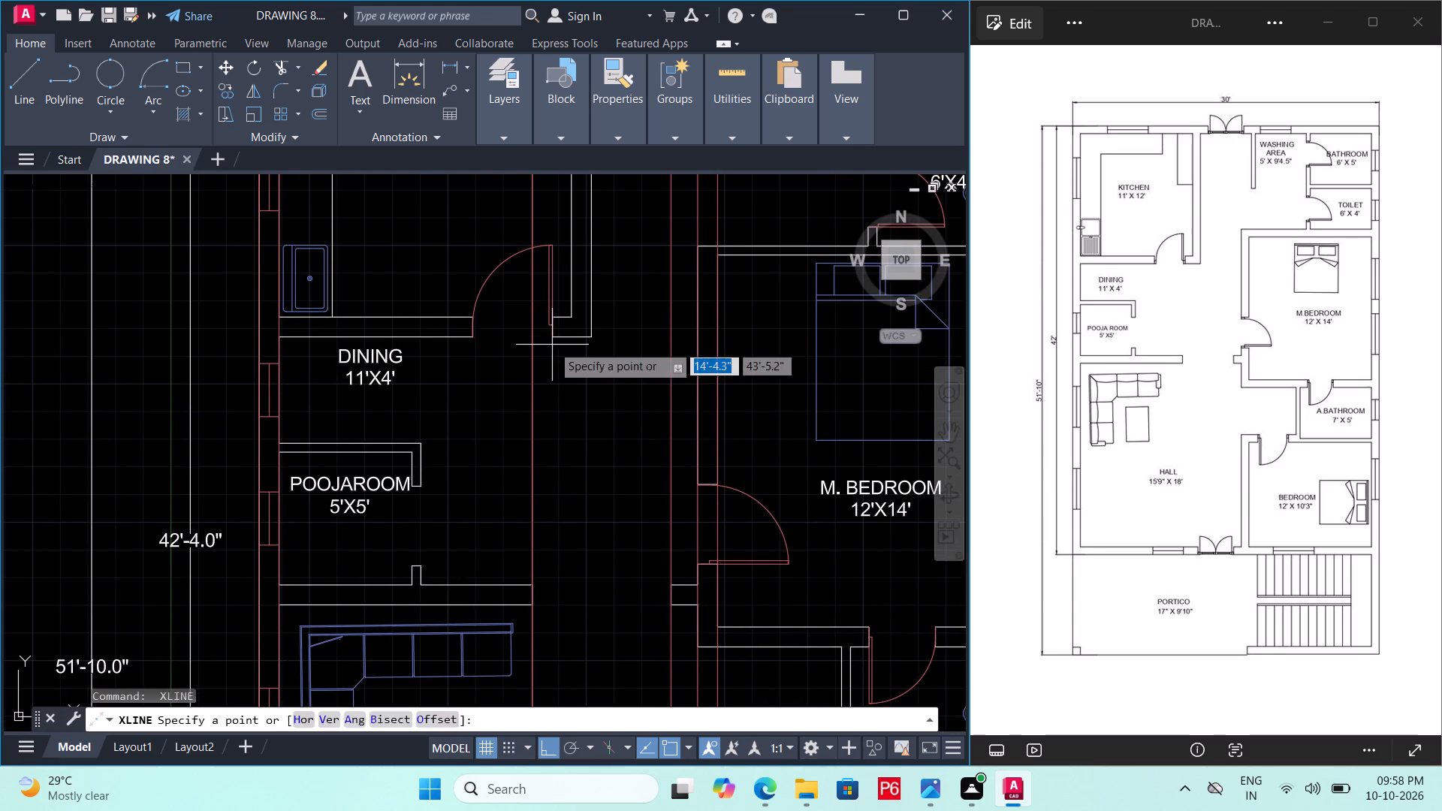
click(552, 345)
click(545, 486)
key(space)
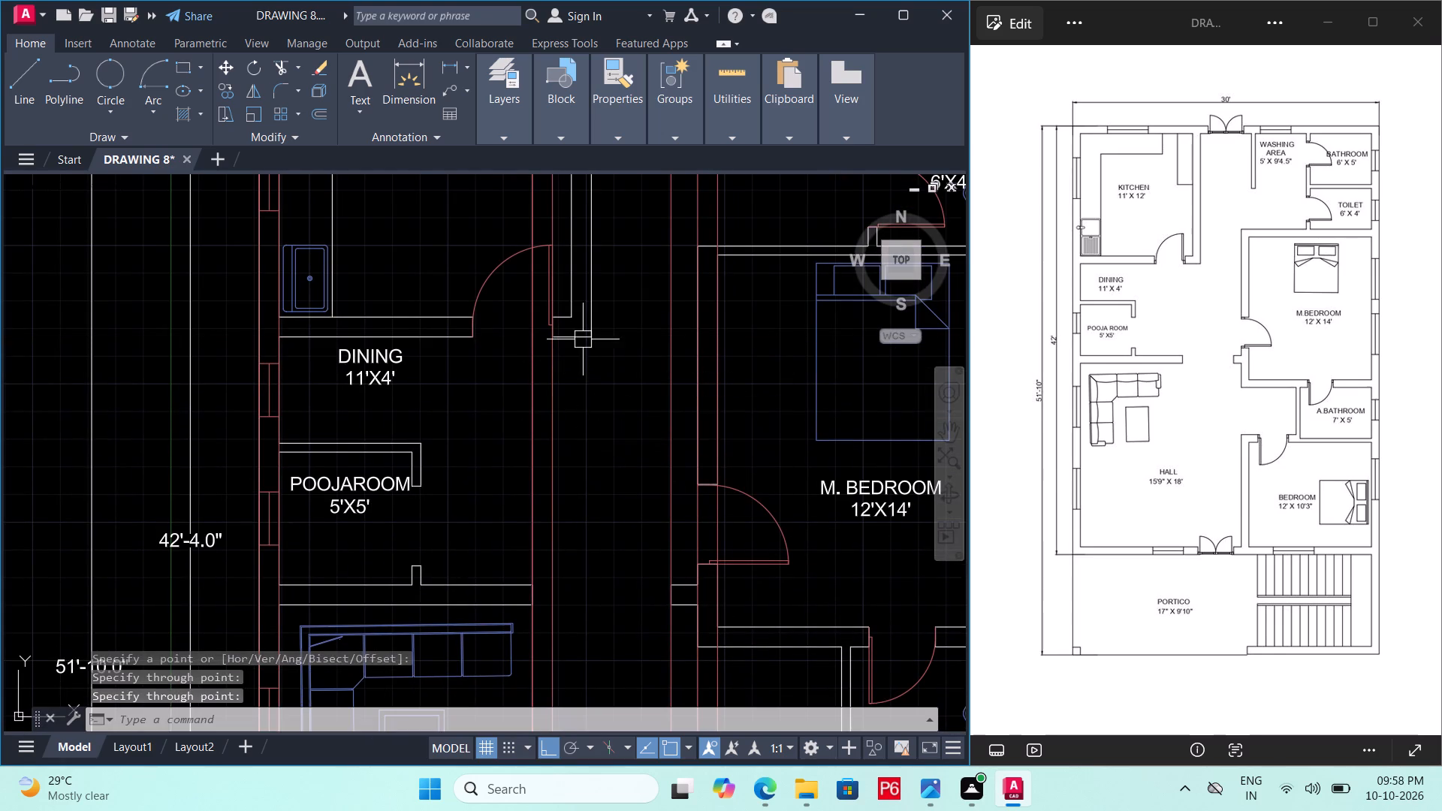
key(space)
click(590, 334)
click(606, 481)
key(space)
Draw a vertical construction line at the Kitchen-side jamb of the double door between the Kitchen and Washing Area, and save the drawing.
middle_drag(623, 520, 624, 520)
scroll(623, 520, down, 1)
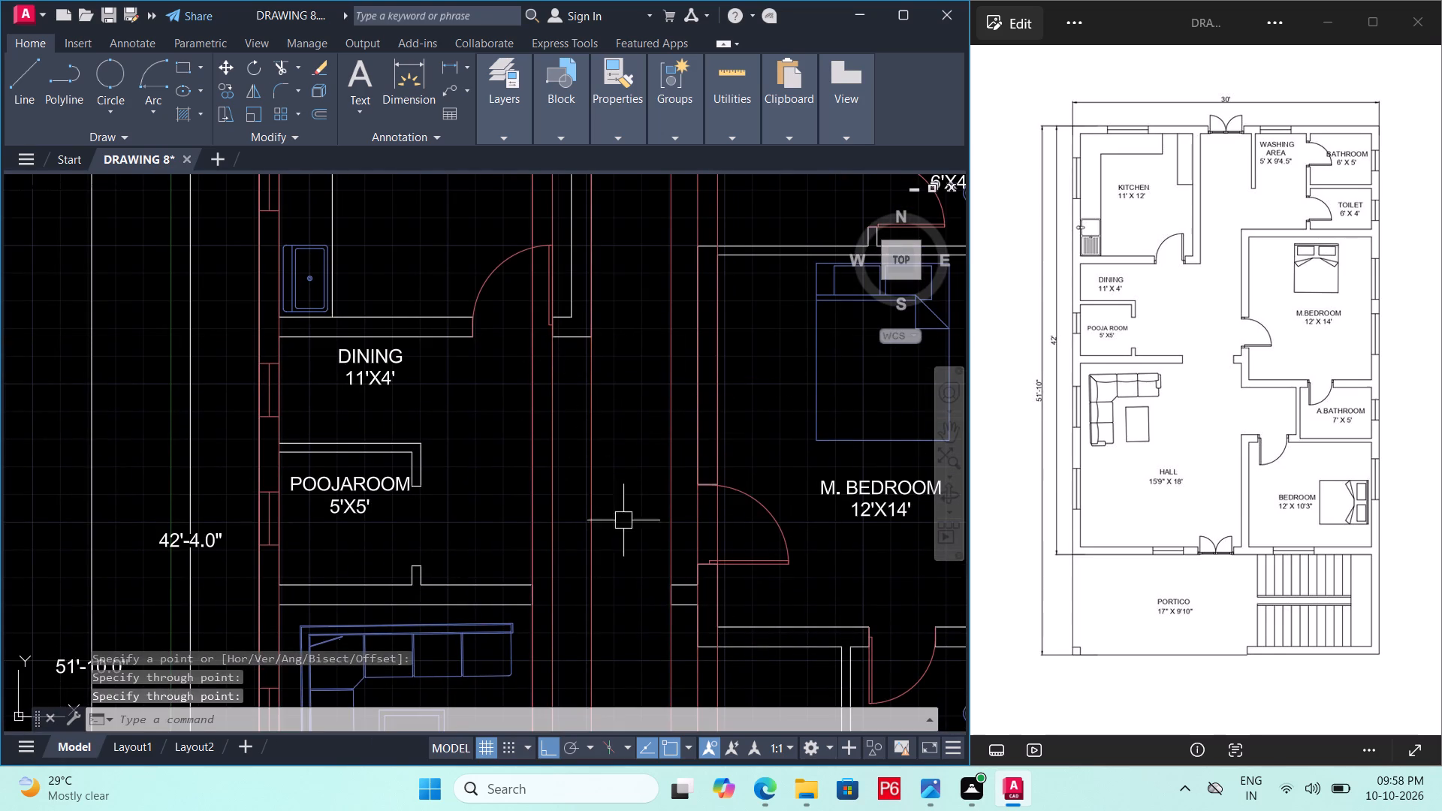
middle_drag(624, 520, 611, 545)
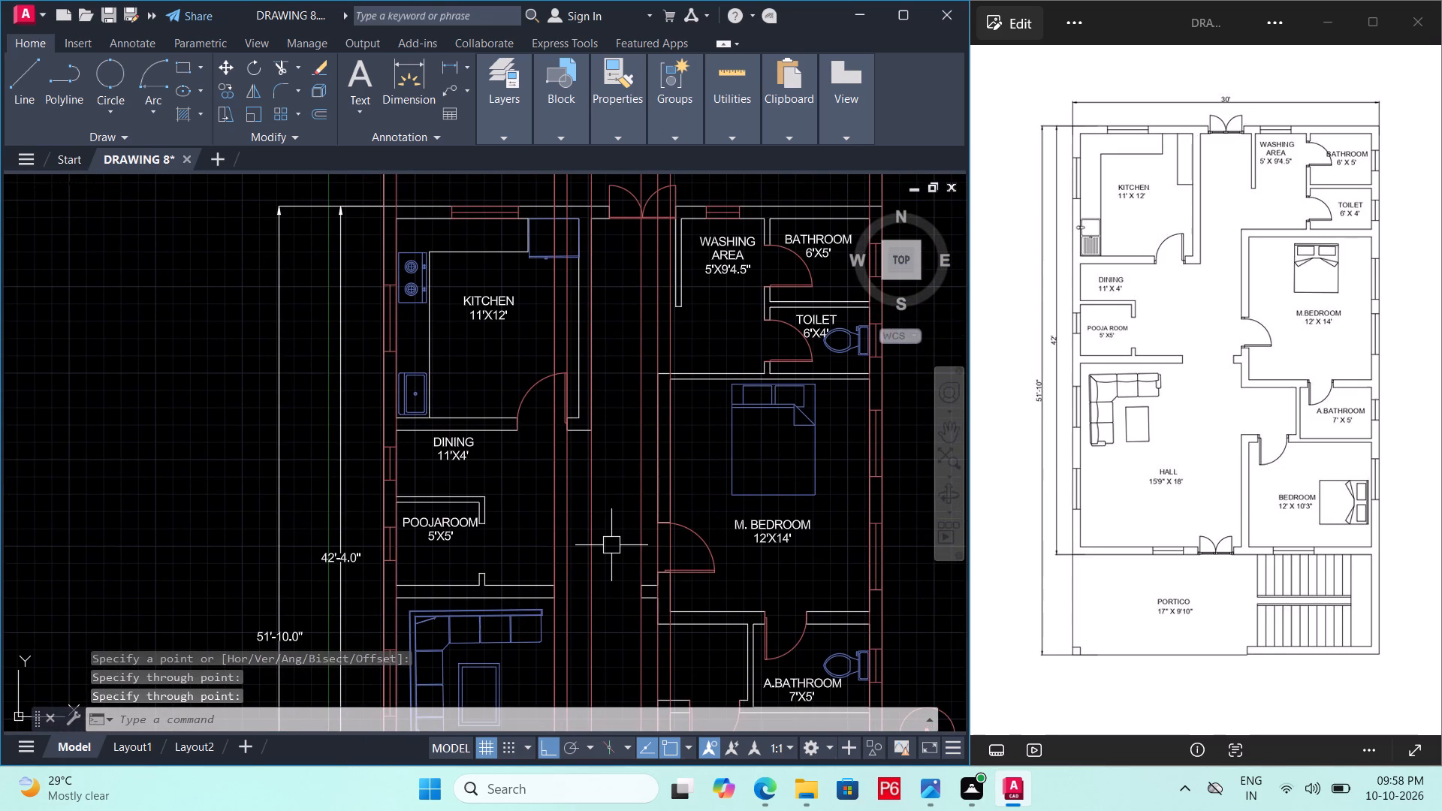
key(space)
scroll(614, 231, up, 2)
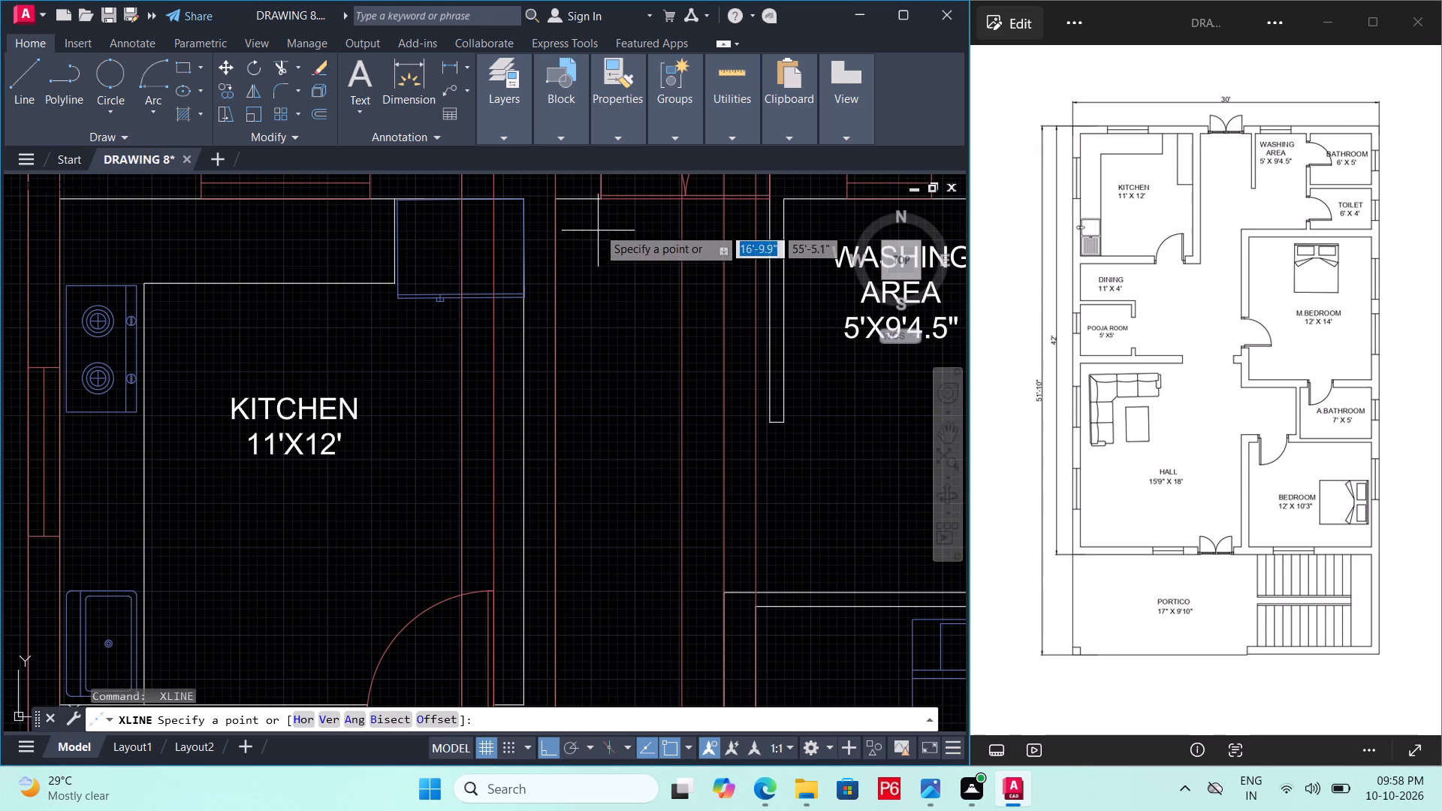
key(space)
key(space)
click(602, 205)
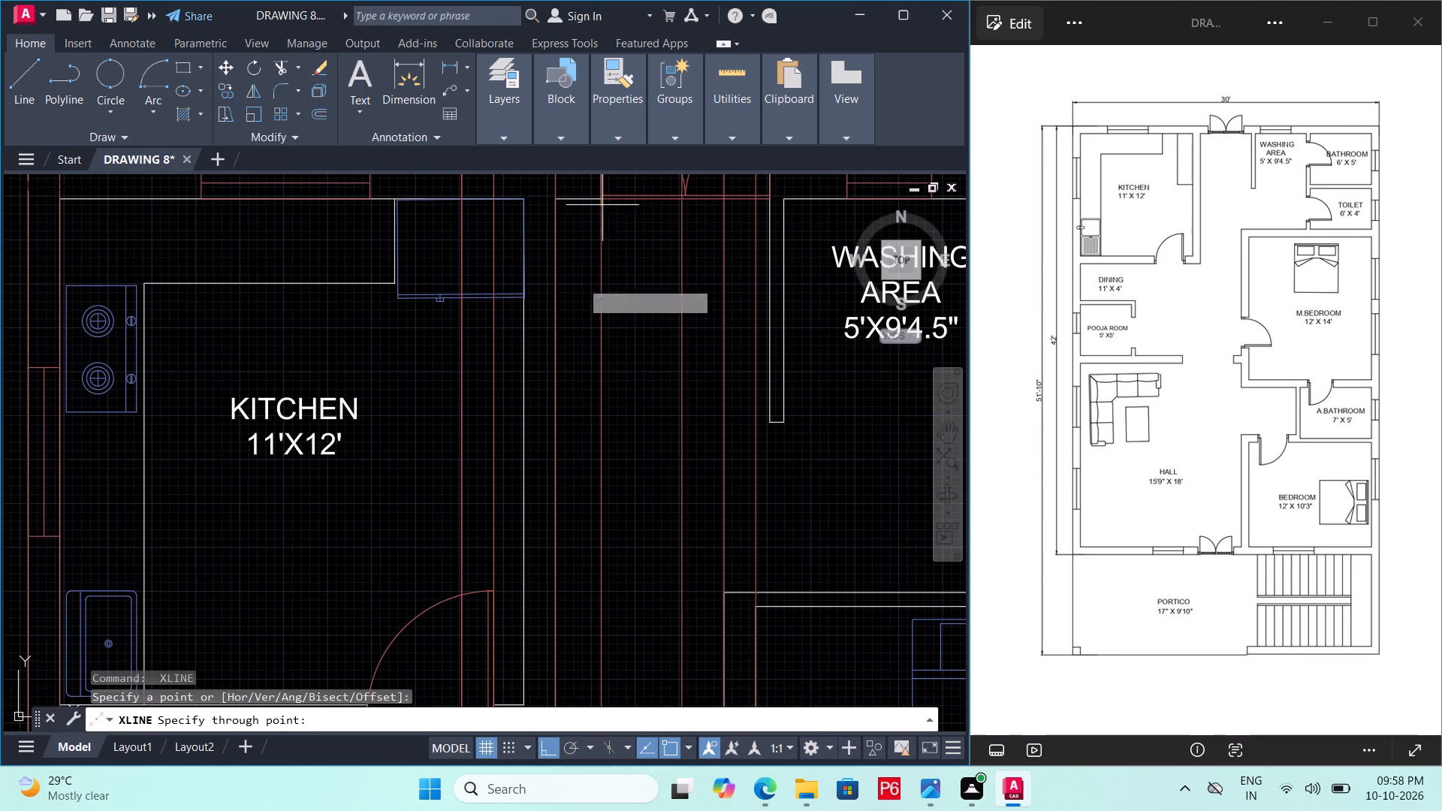
double_click(571, 381)
scroll(610, 395, down, 2)
middle_drag(610, 395, 629, 257)
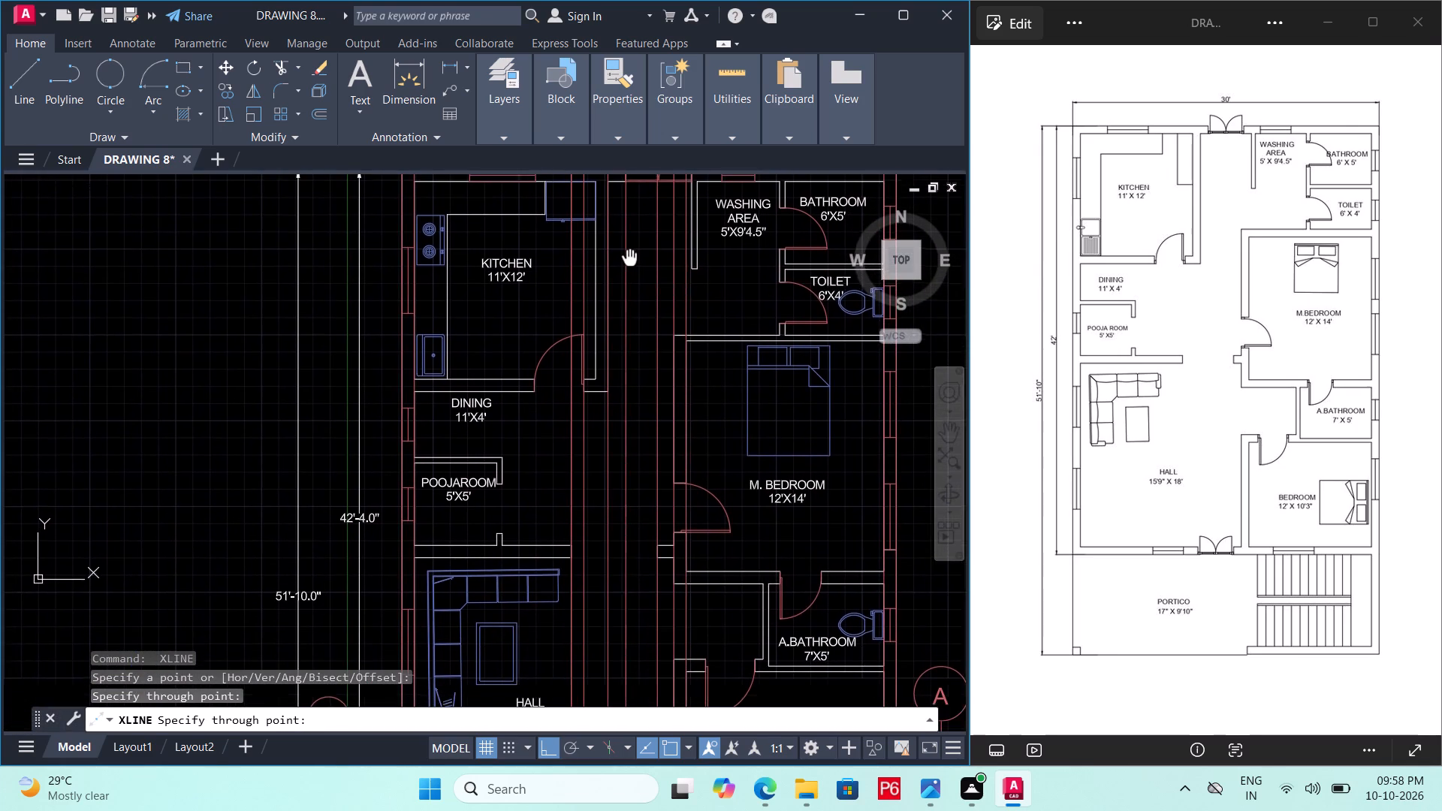
middle_drag(652, 592, 654, 397)
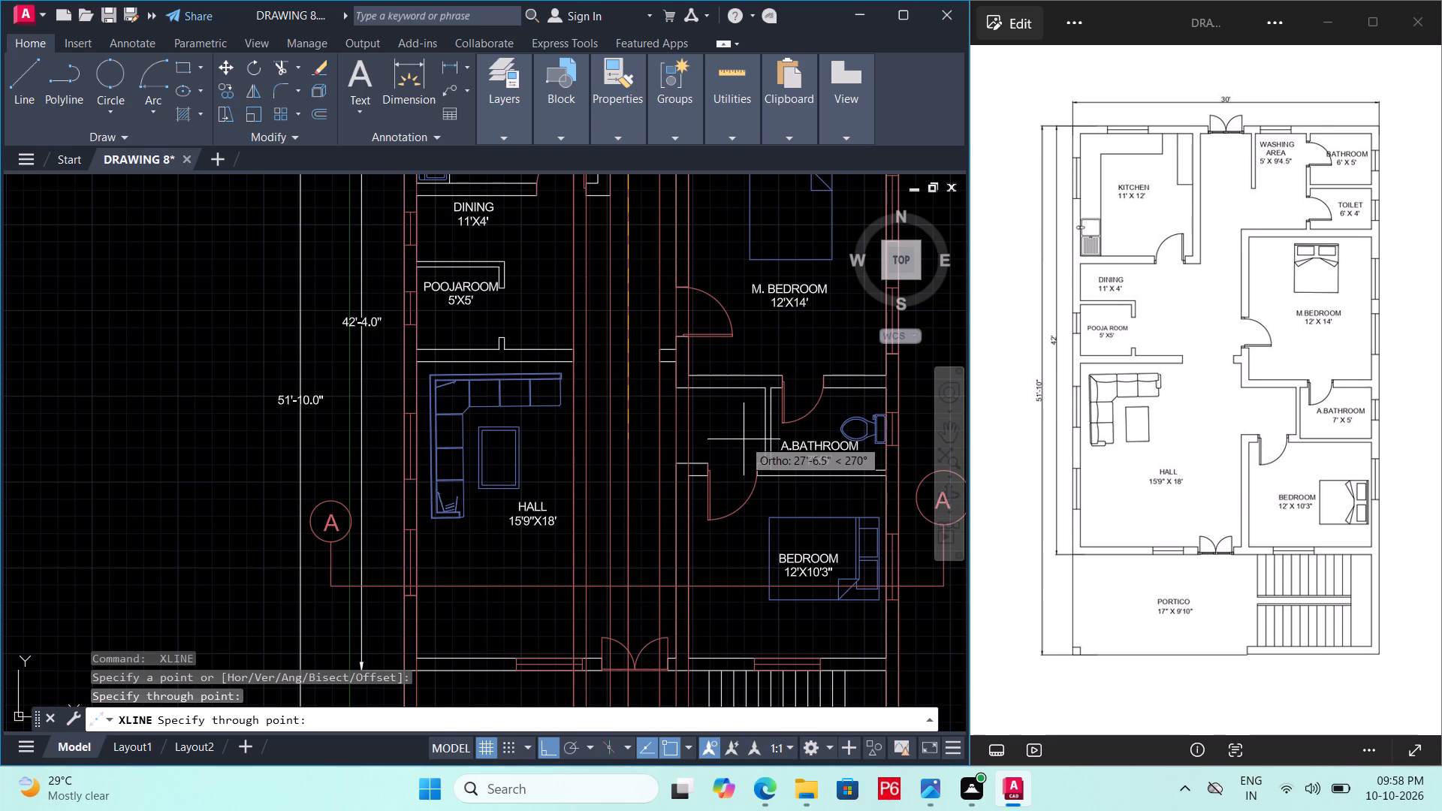
middle_drag(744, 439, 686, 595)
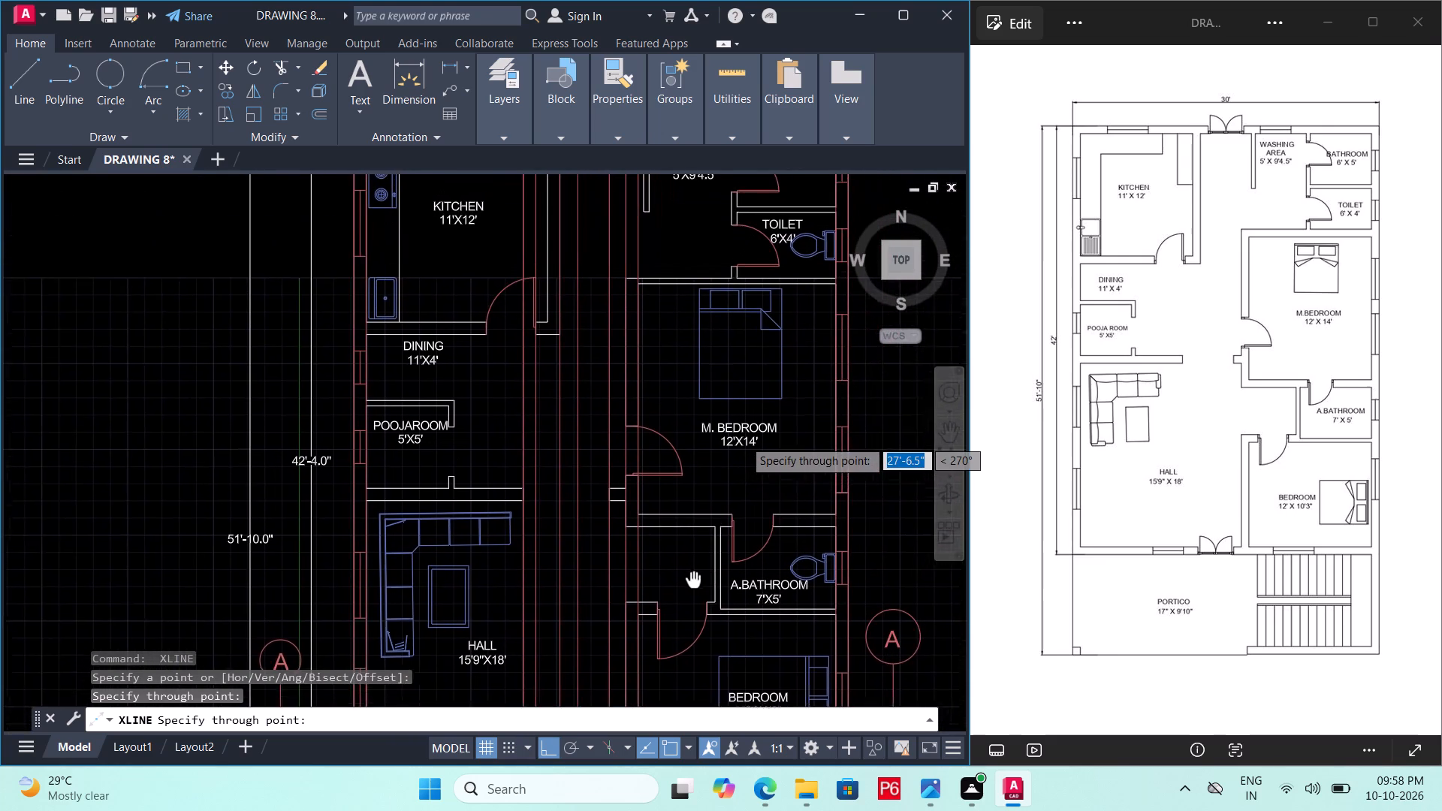
middle_drag(686, 595, 657, 678)
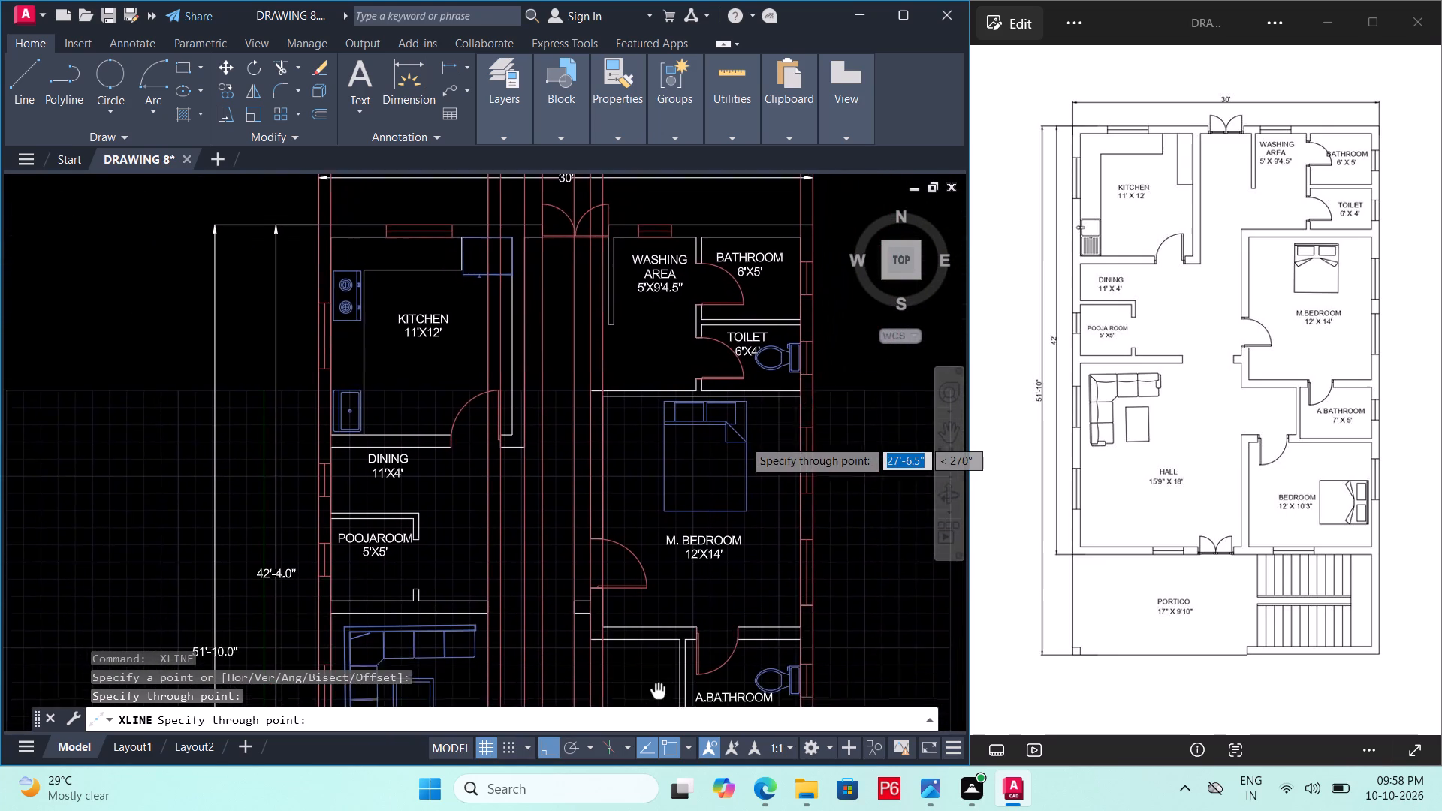
middle_drag(657, 678, 676, 375)
middle_click(677, 372)
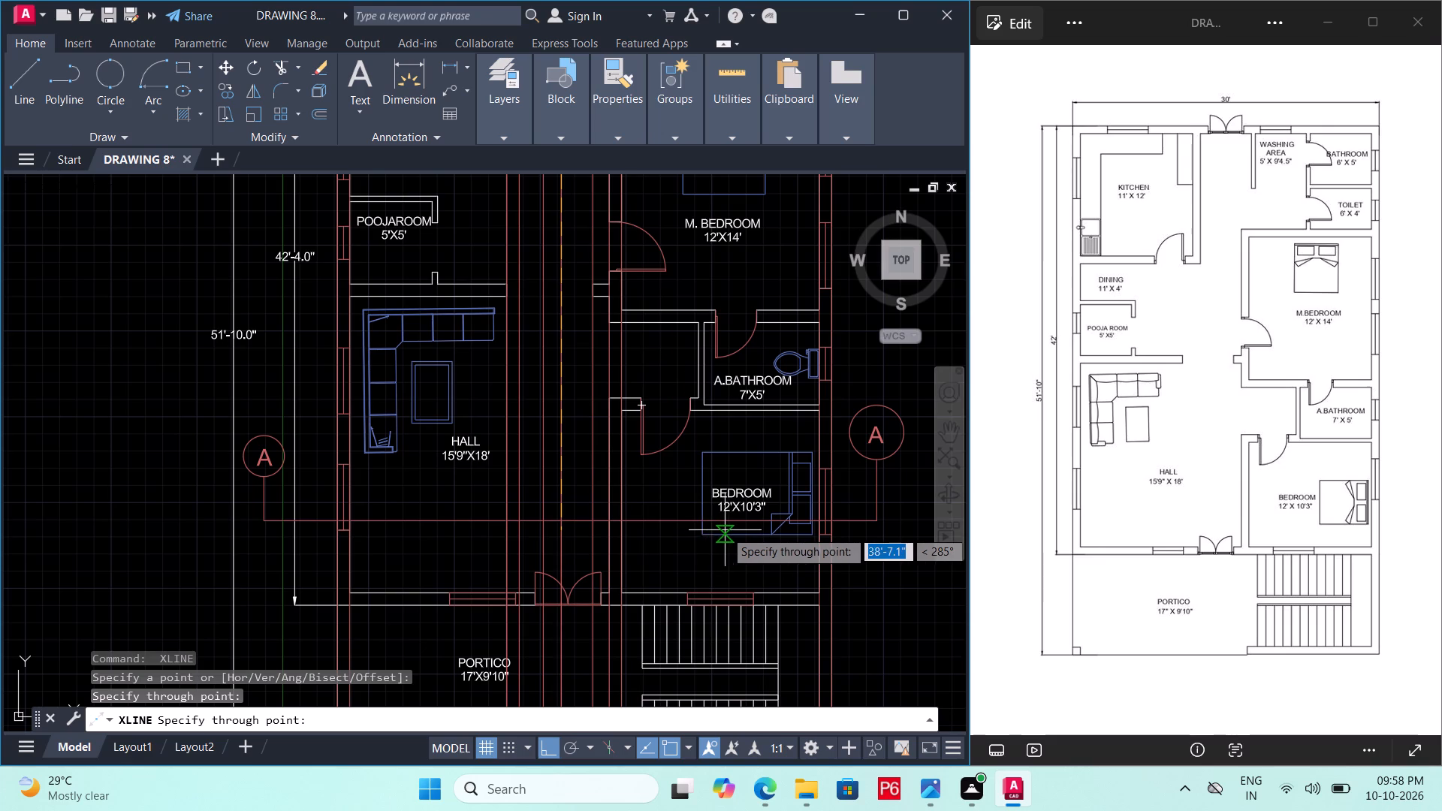
key(Escape)
middle_drag(673, 527, 698, 285)
key(ctrl+s)
key(ctrl+s)
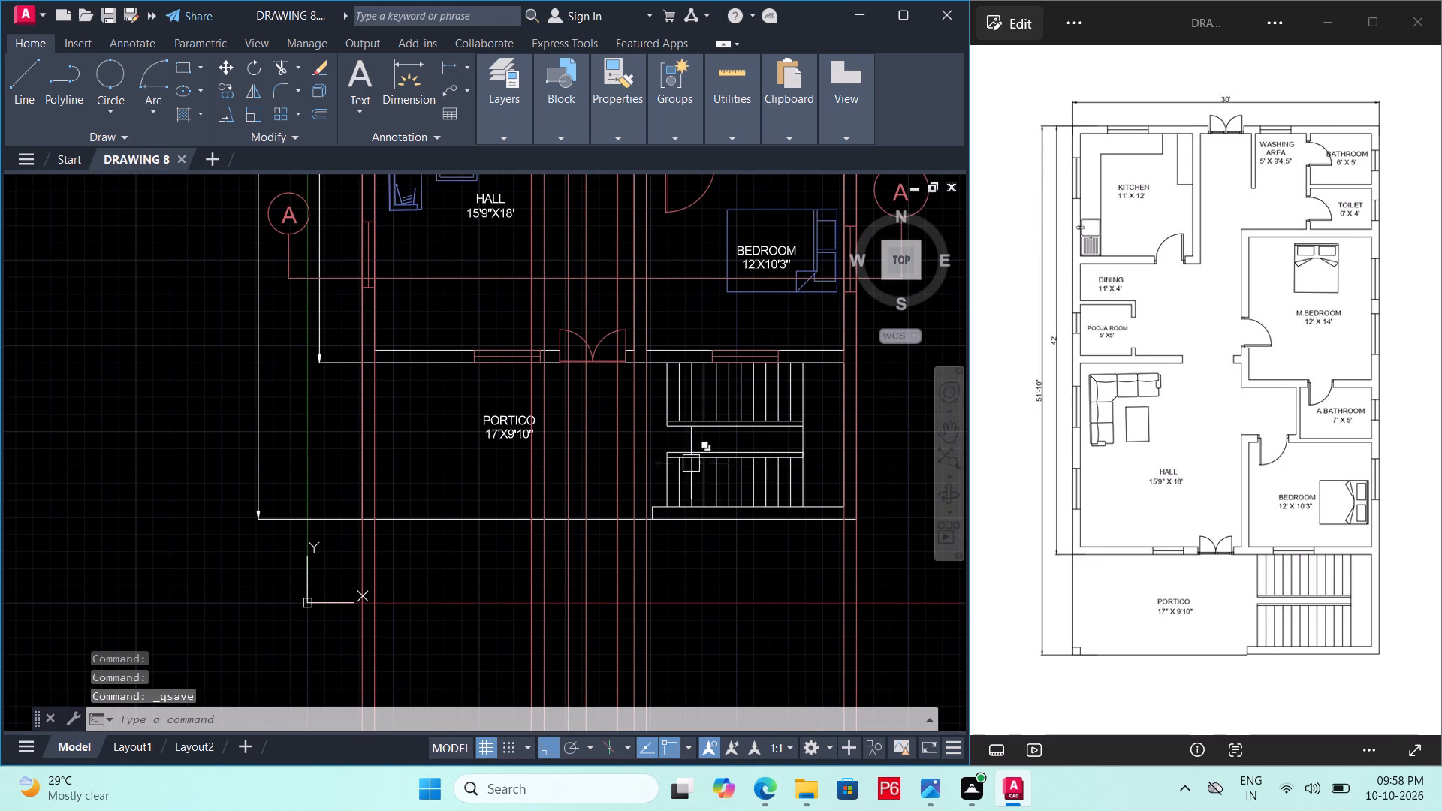
Make Defpoints the current layer in place of the window layer.
middle_drag(683, 558, 685, 323)
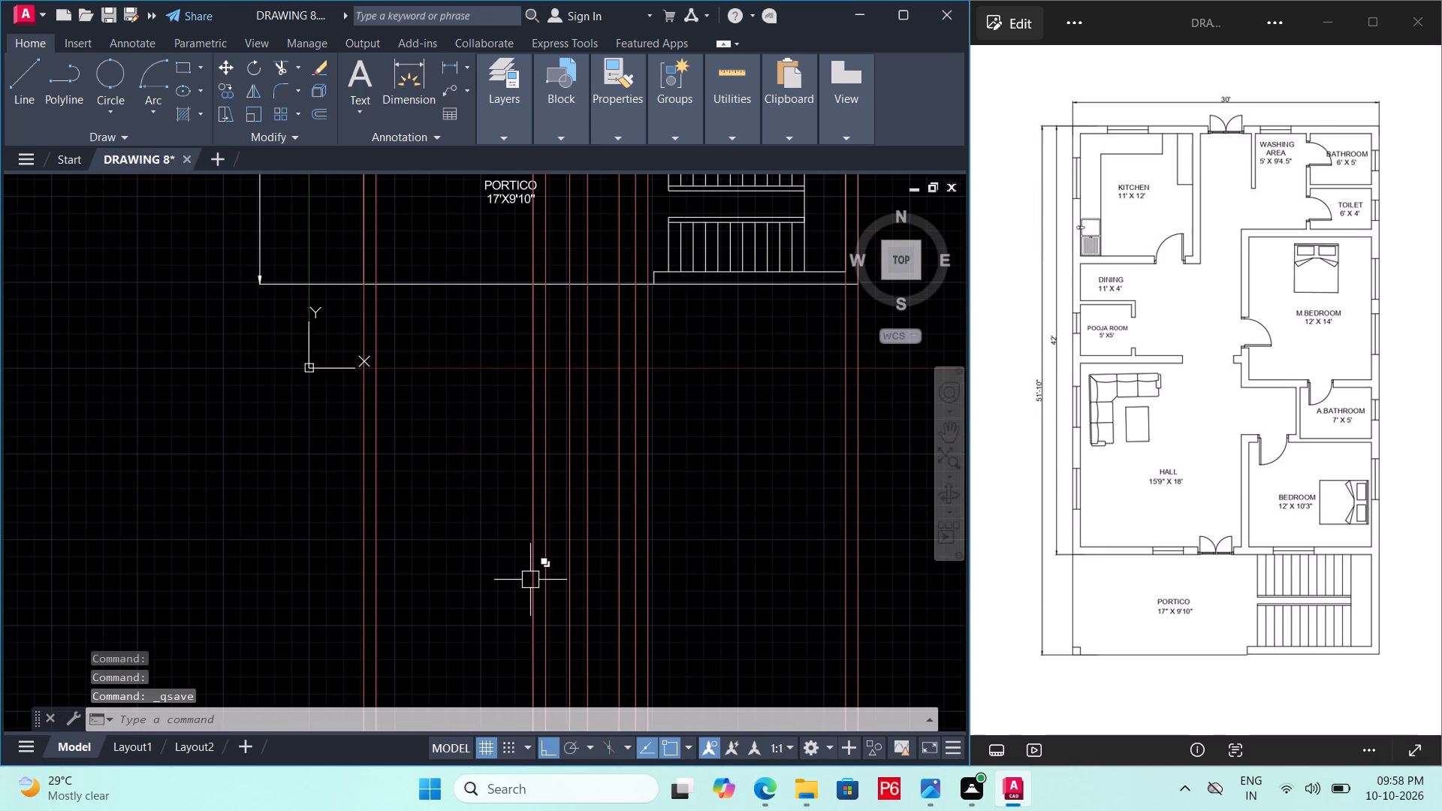
key(l)
key(Escape)
click(521, 116)
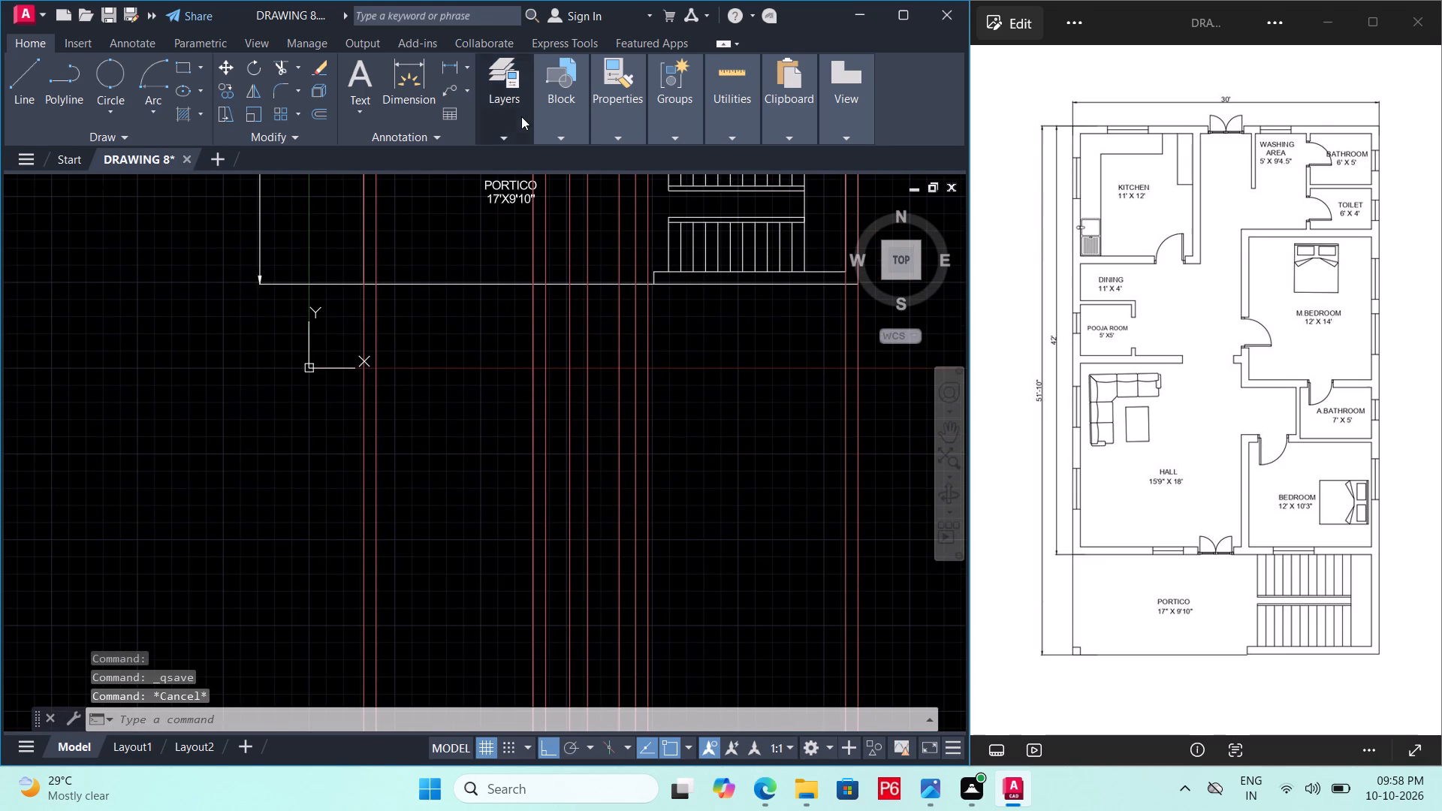
click(639, 158)
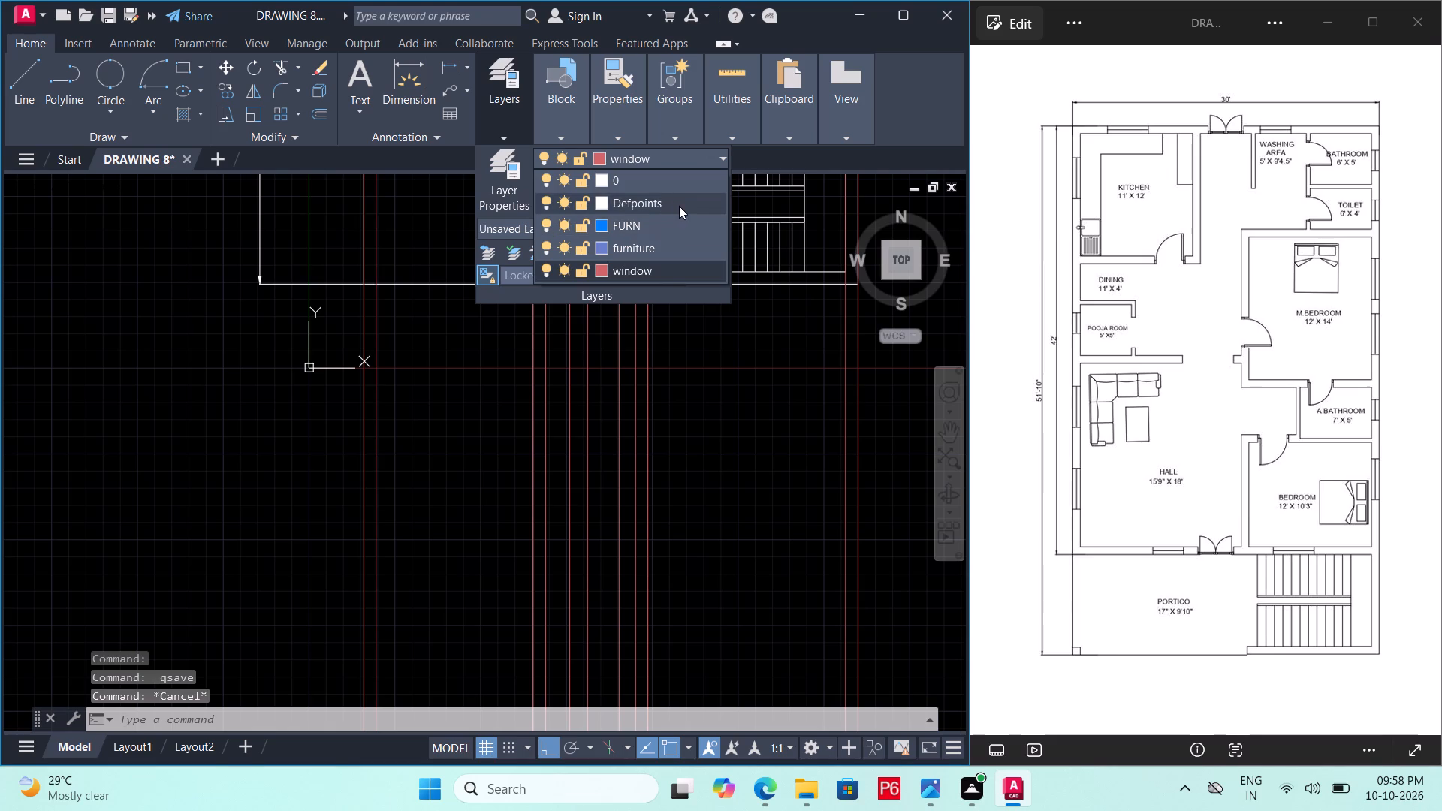
double_click(679, 206)
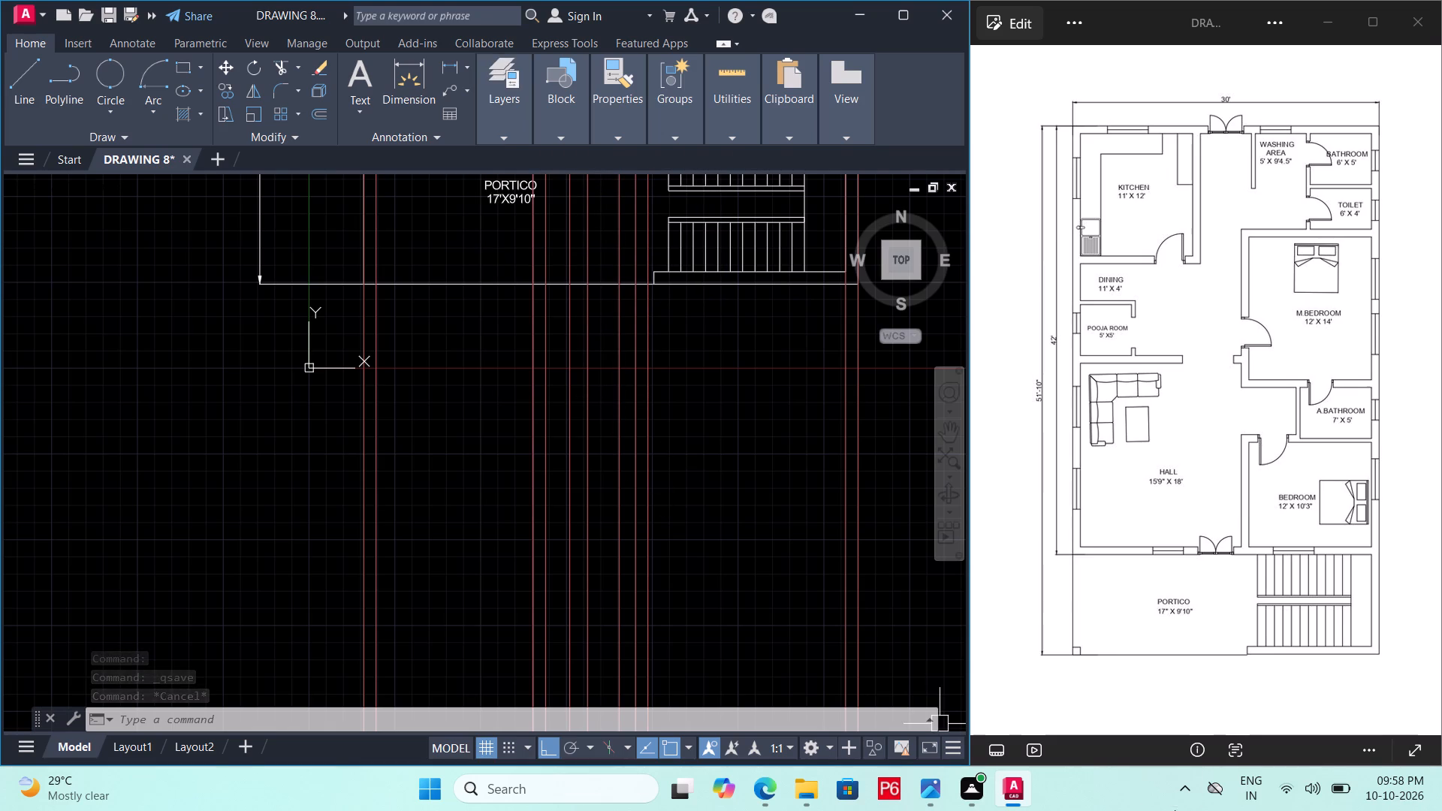